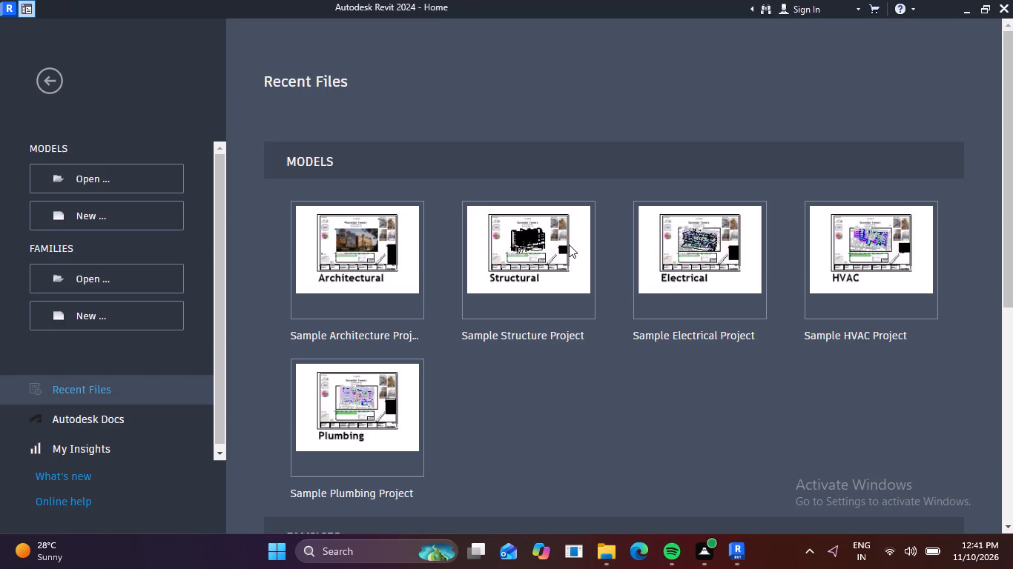
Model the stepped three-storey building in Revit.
Create a new project from the English-Imperial default.rte template.
{"action": "left_click", "coordinate": [148, 222]}
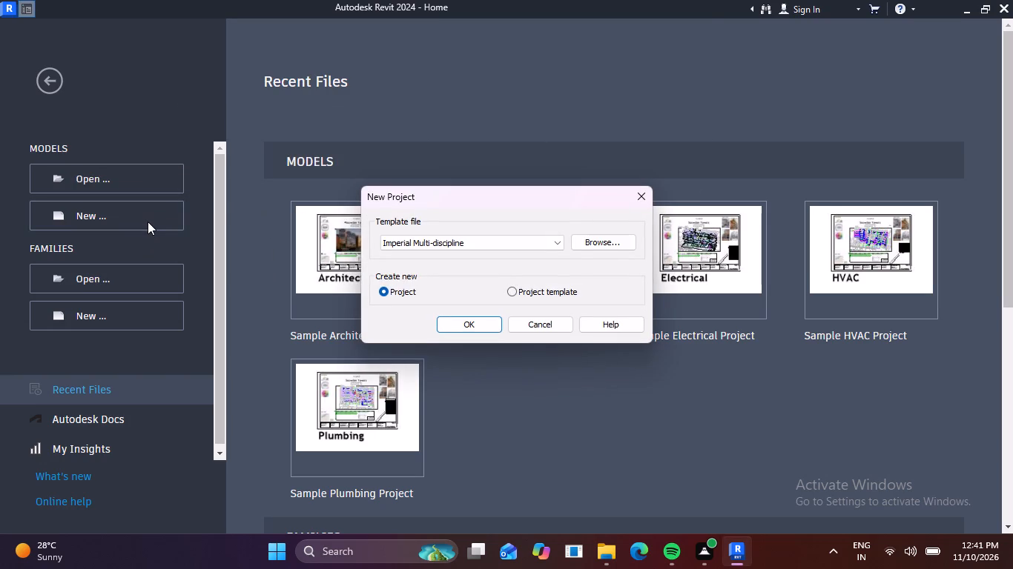
{"action": "left_click", "coordinate": [557, 242]}
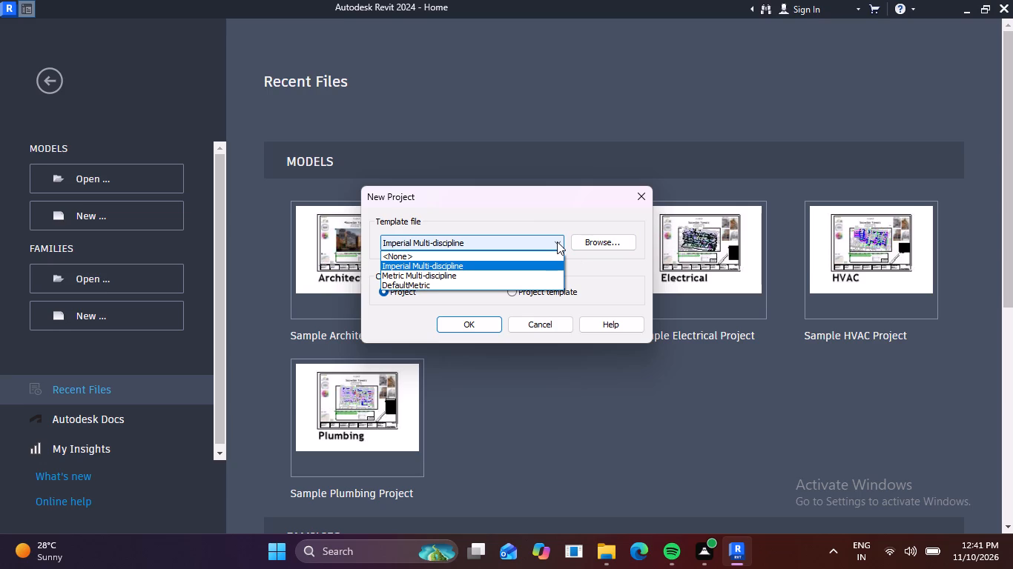
{"action": "left_click", "coordinate": [557, 242]}
{"action": "left_click", "coordinate": [600, 239]}
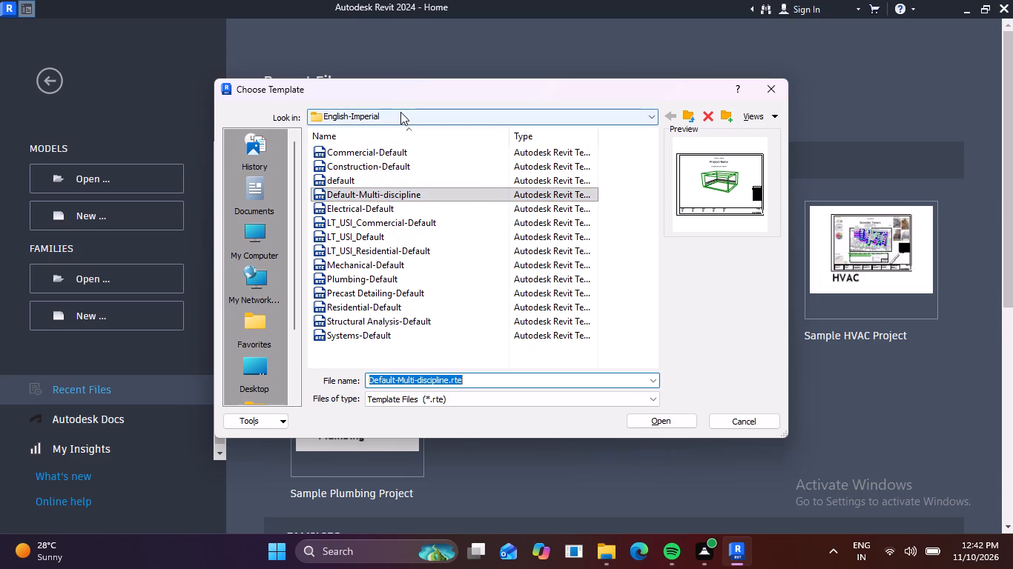
{"action": "left_click", "coordinate": [365, 181]}
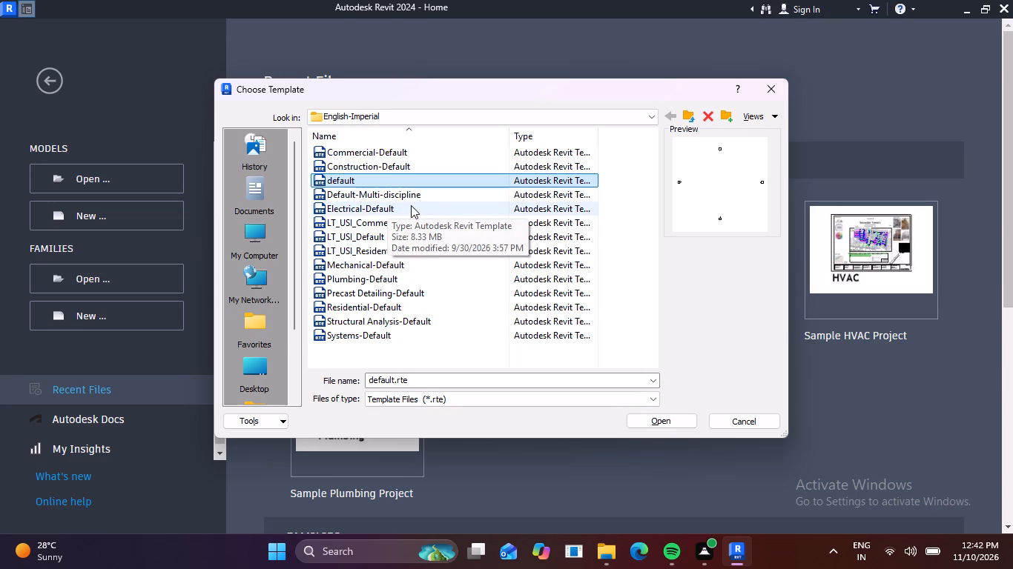
{"action": "left_click", "coordinate": [677, 422]}
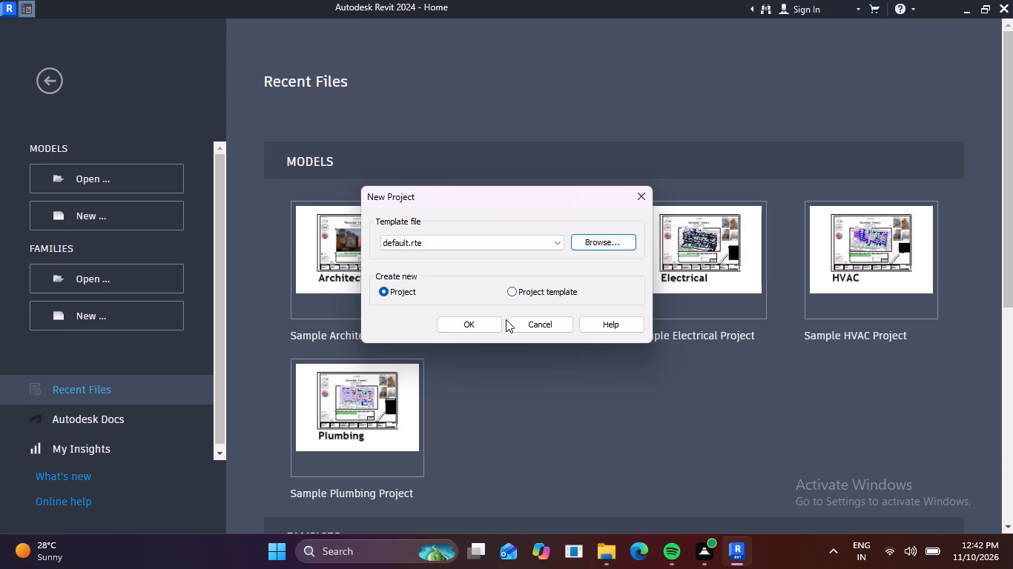
{"action": "left_click", "coordinate": [482, 322]}
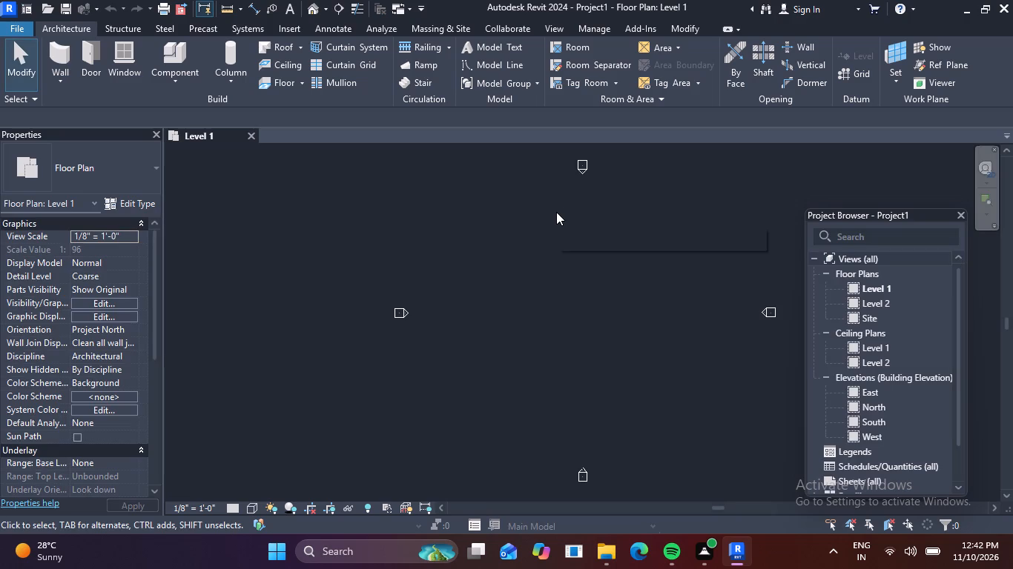
Start linking a CAD file and choose suresh.dwg from the Downloads folder.
{"action": "left_click", "coordinate": [283, 27]}
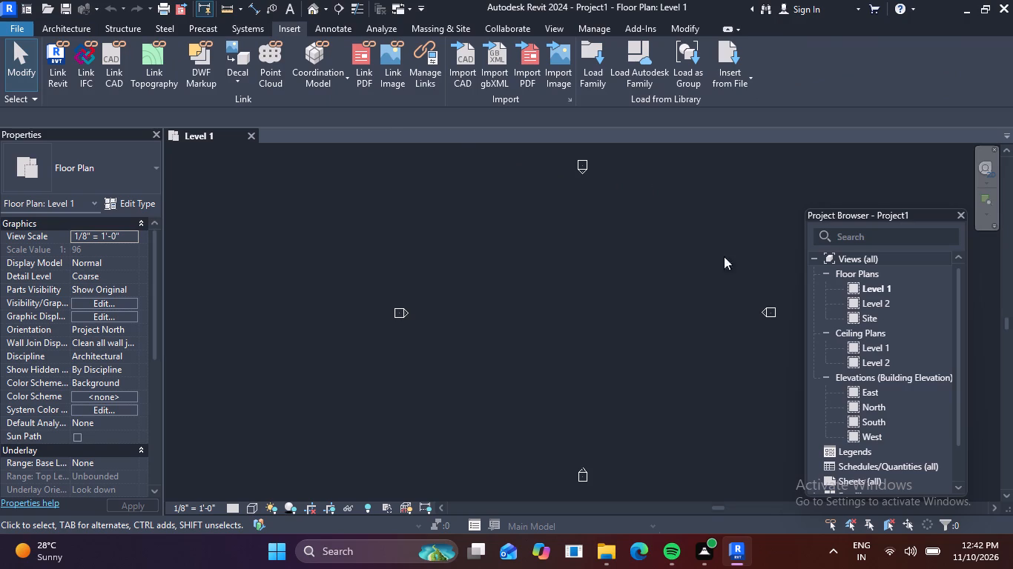
{"action": "left_click", "coordinate": [116, 64]}
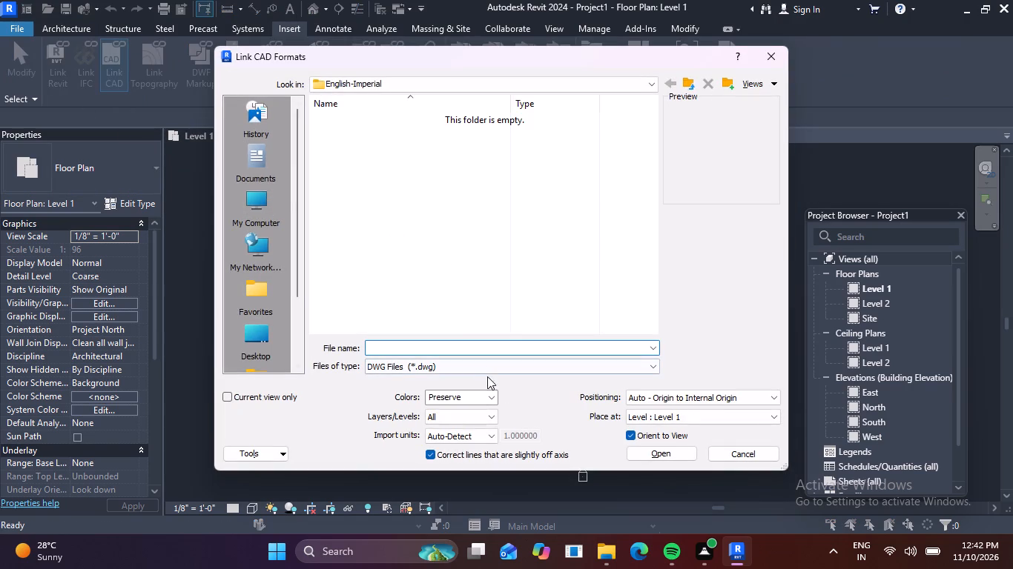
{"action": "left_click", "coordinate": [391, 81]}
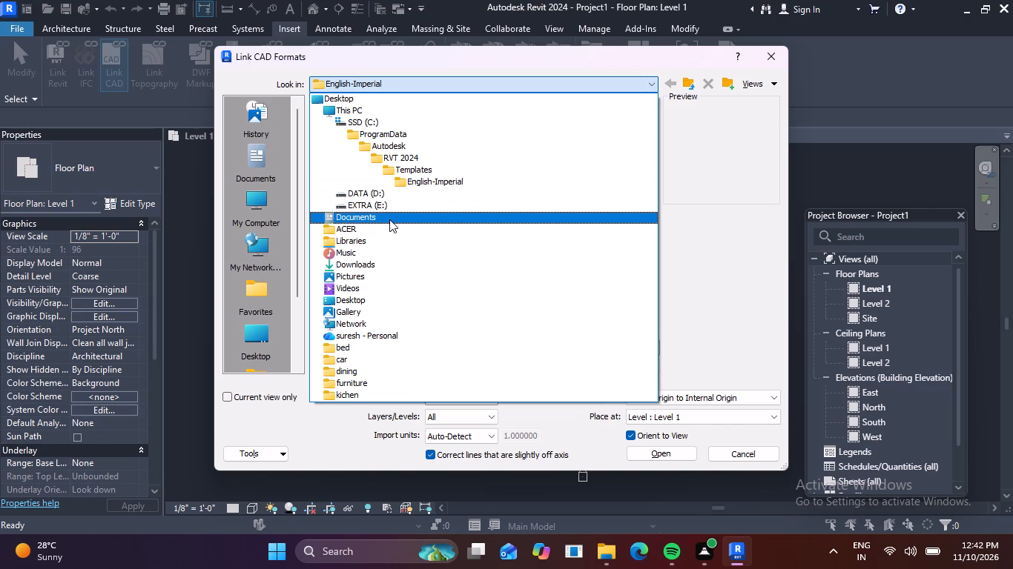
{"action": "left_click", "coordinate": [374, 265]}
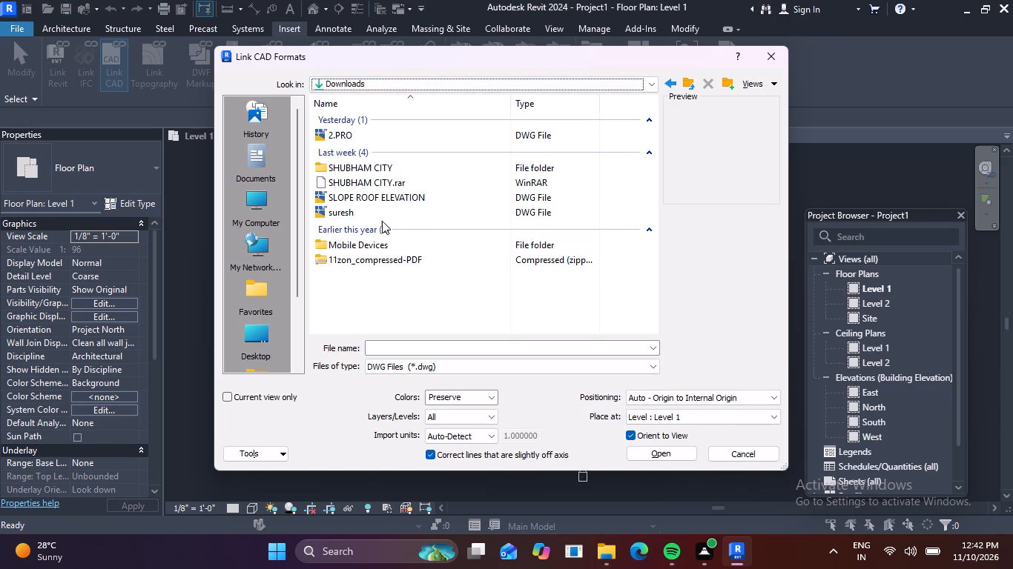
{"action": "left_click", "coordinate": [343, 211]}
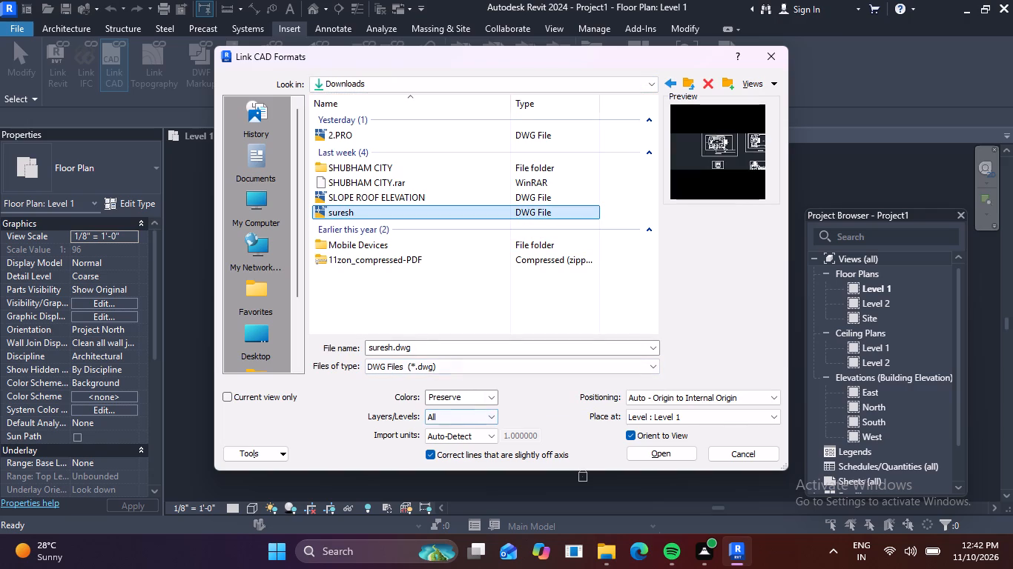
Link the drawing with Black and White colors, inch import units and Auto - Center to Center positioning.
{"action": "left_click", "coordinate": [480, 399]}
{"action": "left_click", "coordinate": [491, 399]}
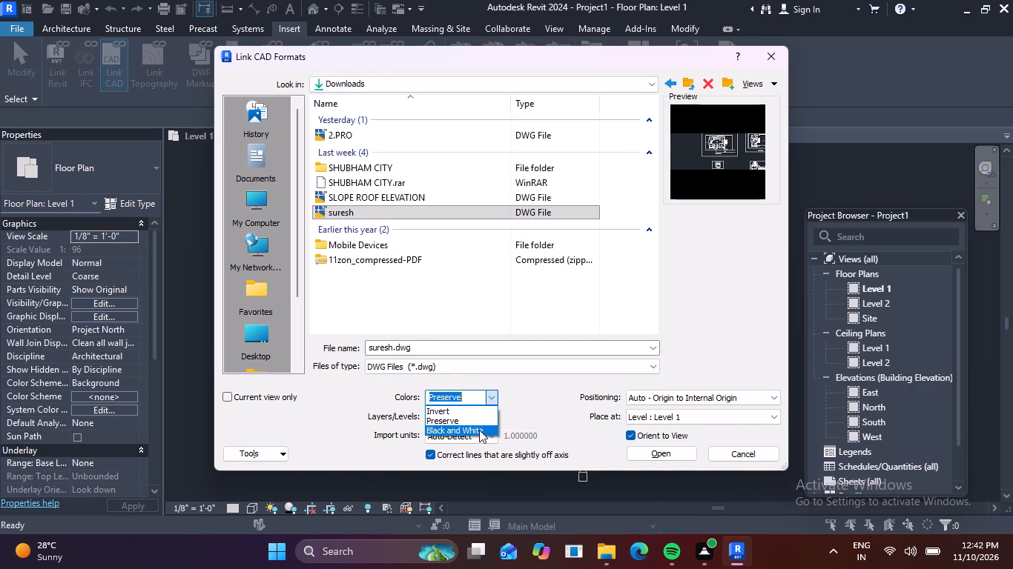
{"action": "left_click", "coordinate": [479, 430]}
{"action": "left_click", "coordinate": [484, 438]}
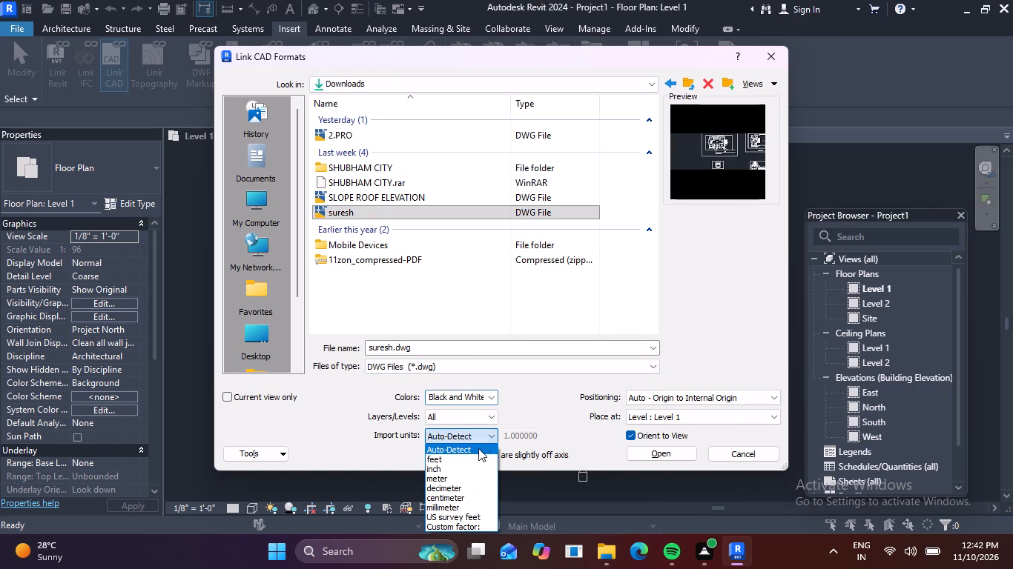
{"action": "left_click", "coordinate": [465, 470]}
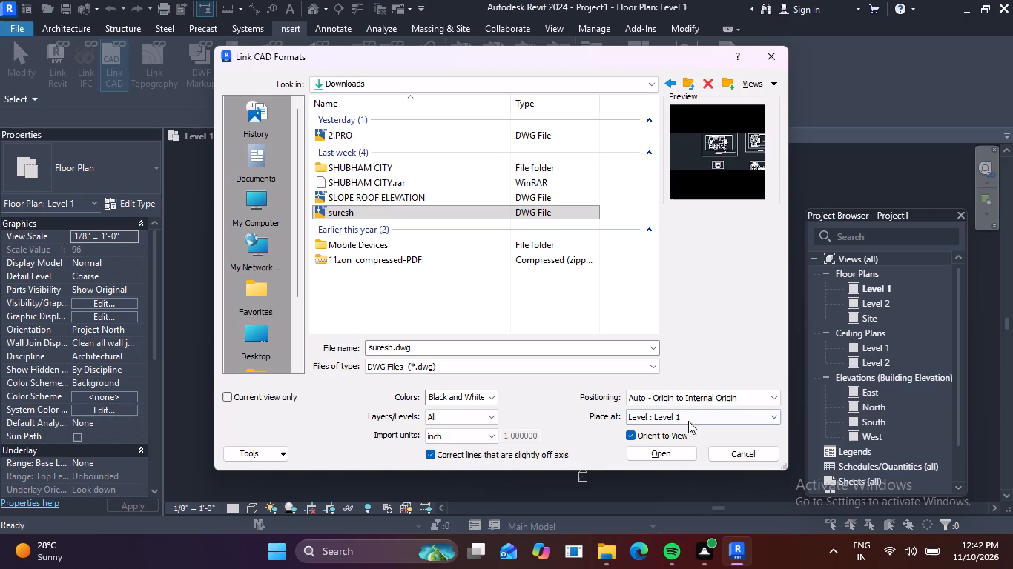
{"action": "left_click", "coordinate": [753, 399]}
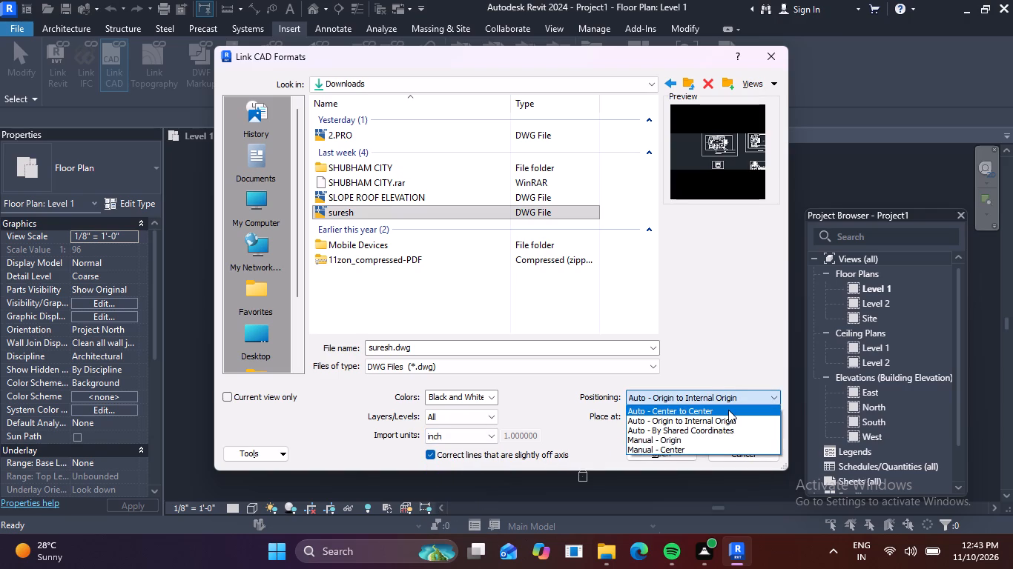
{"action": "left_click", "coordinate": [728, 410]}
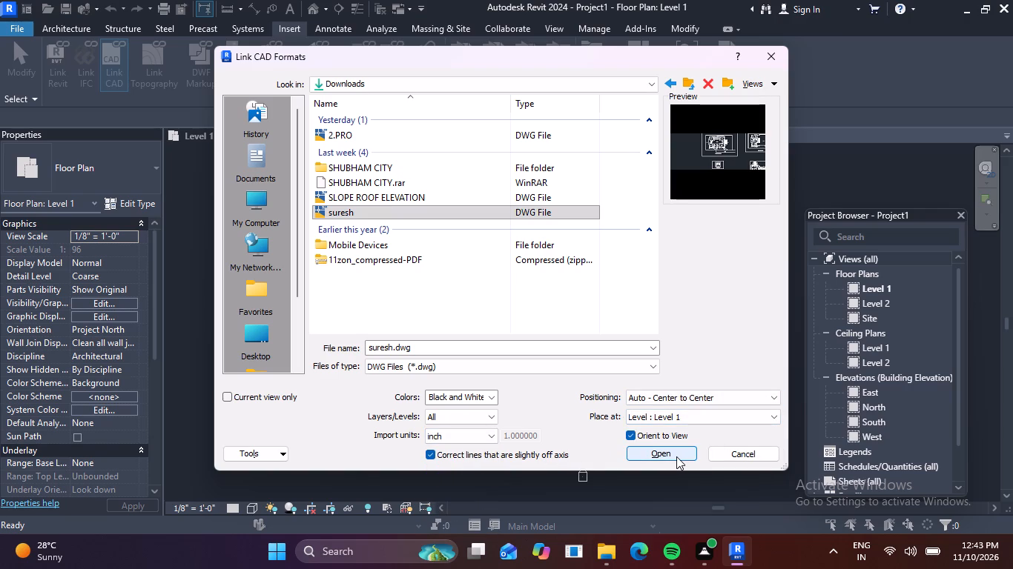
{"action": "left_click", "coordinate": [676, 456]}
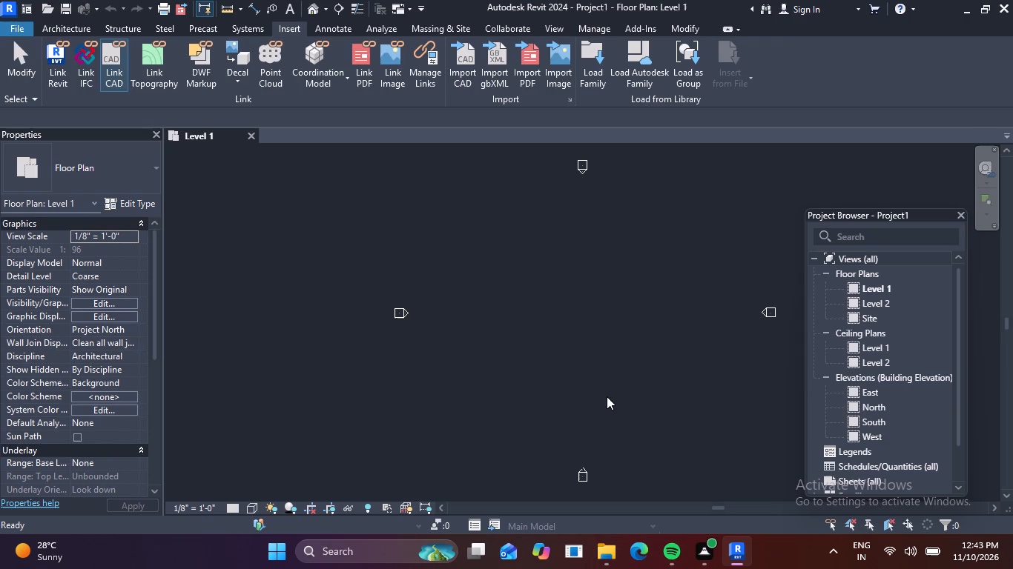
Nudge the west elevation's view line westward across the ground floor plan, selecting only the marker's arrow.
{"action": "scroll", "coordinate": [613, 378], "scroll_direction": "down", "scroll_amount": 1}
{"action": "middle_click_drag", "start_coordinate": [613, 376], "coordinate": [400, 347]}
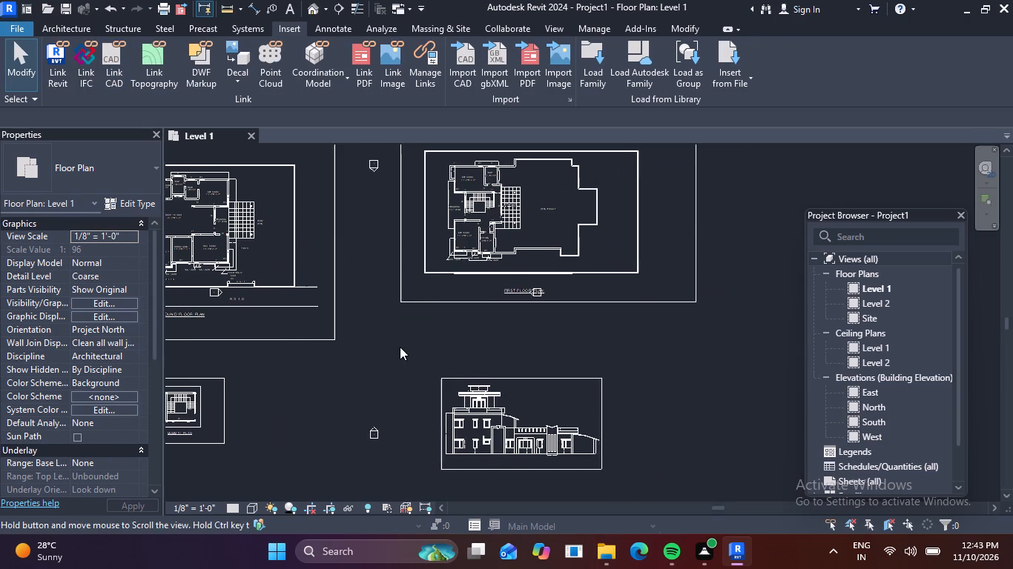
{"action": "scroll", "coordinate": [407, 343], "scroll_direction": "down", "scroll_amount": 2}
{"action": "middle_click_drag", "start_coordinate": [438, 345], "coordinate": [499, 356]}
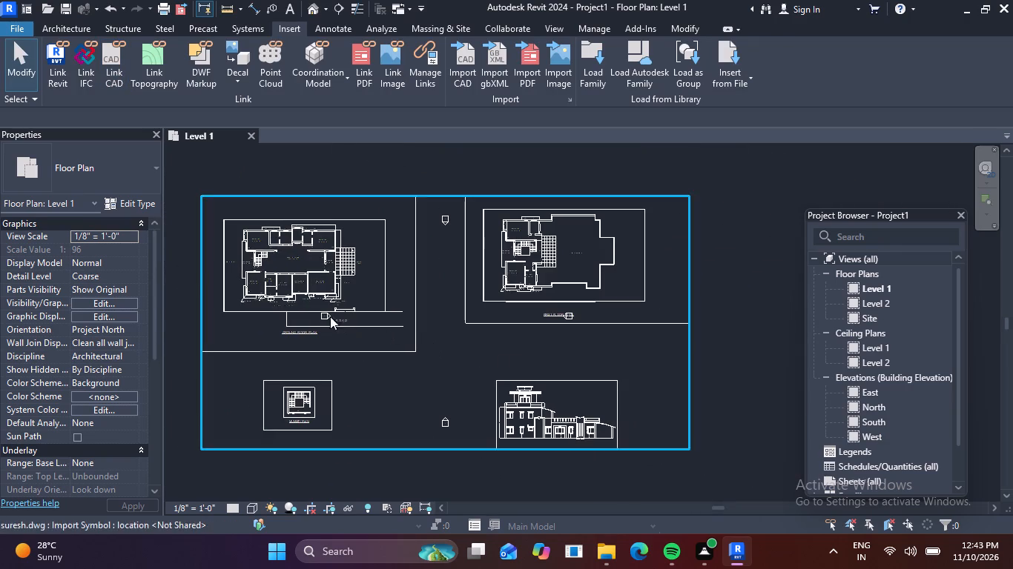
{"action": "left_click", "coordinate": [322, 316]}
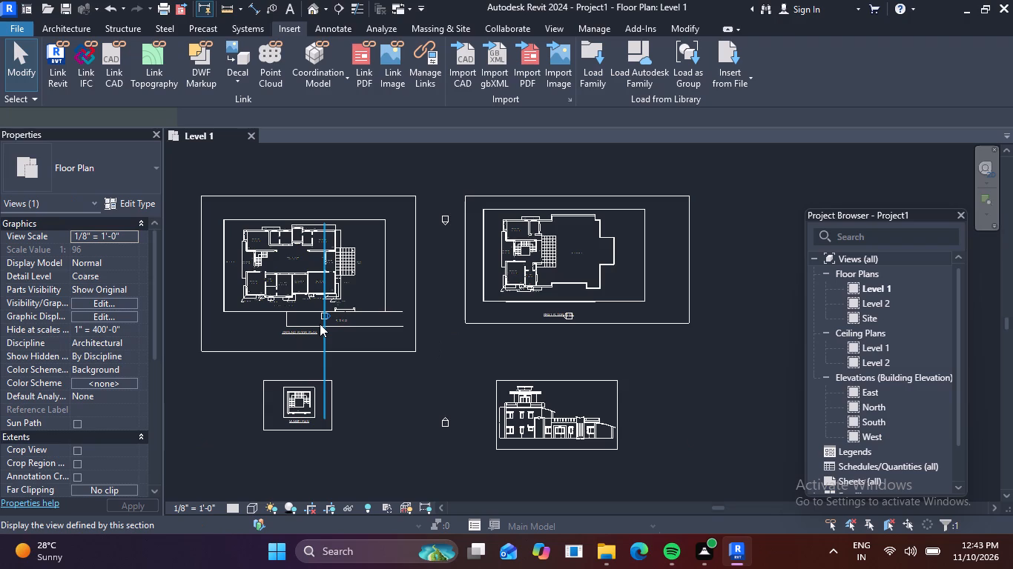
{"action": "key", "text": "ctrl+alt+Left"}
{"action": "key", "text": "ctrl+alt+Left"}
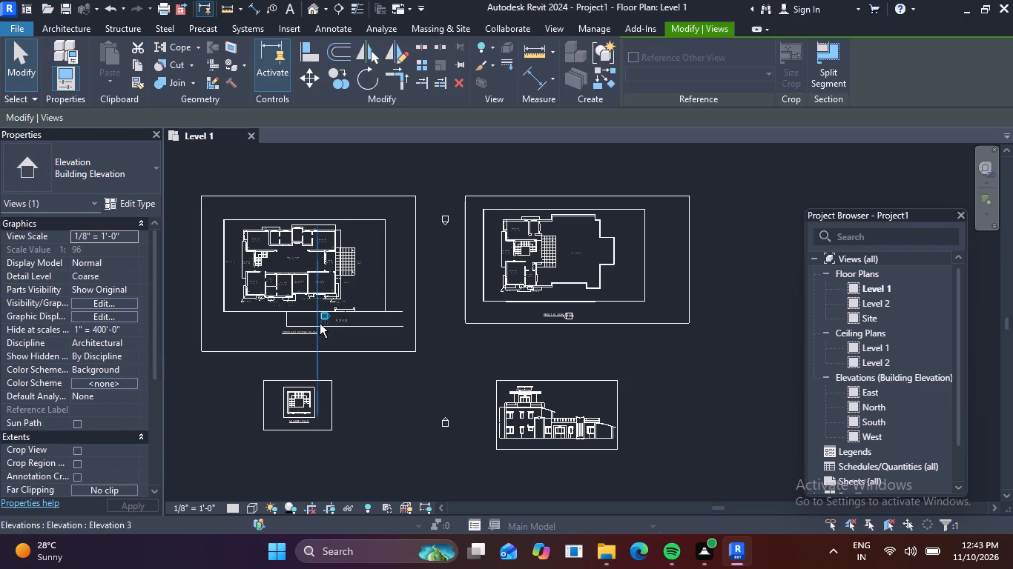
{"action": "key", "text": "ctrl+alt+Left"}
{"action": "key", "text": "ctrl+alt+Left"}
{"action": "key", "text": "ctrl+alt+Left"}
{"action": "key", "text": "ctrl+alt+Left"}
{"action": "key", "text": "ctrl+alt+Left"}
{"action": "key", "text": "ctrl+alt+Left"}
{"action": "key", "text": "ctrl+alt+Left"}
{"action": "key", "text": "ctrl+alt+Left"}
{"action": "key", "text": "ctrl+alt+Left"}
{"action": "key", "text": "ctrl+alt+Left"}
{"action": "key", "text": "ctrl+alt+Left"}
{"action": "key", "text": "ctrl+alt+Left"}
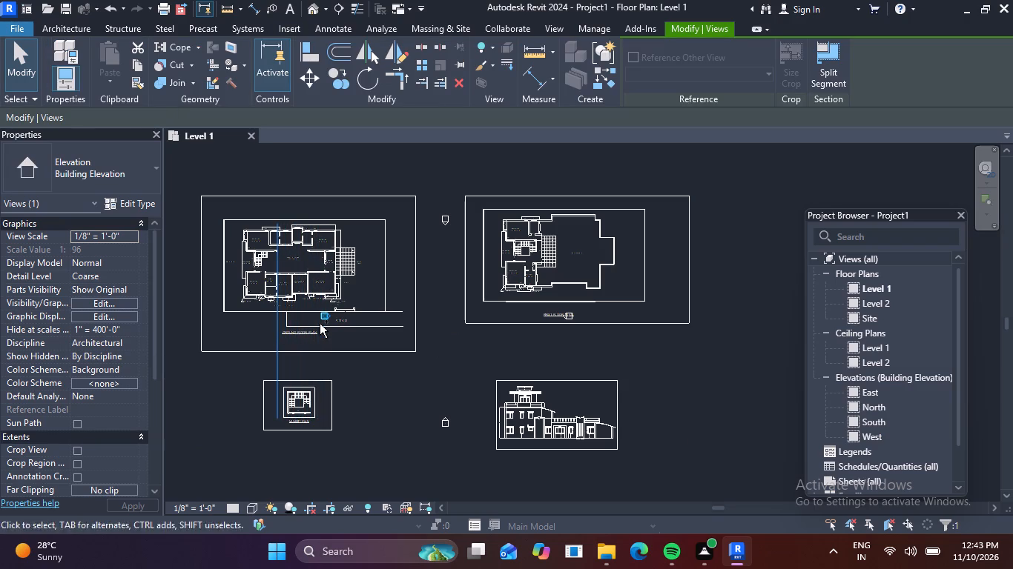
{"action": "key", "text": "ctrl+alt+Left"}
{"action": "key", "text": "ctrl+alt+Left"}
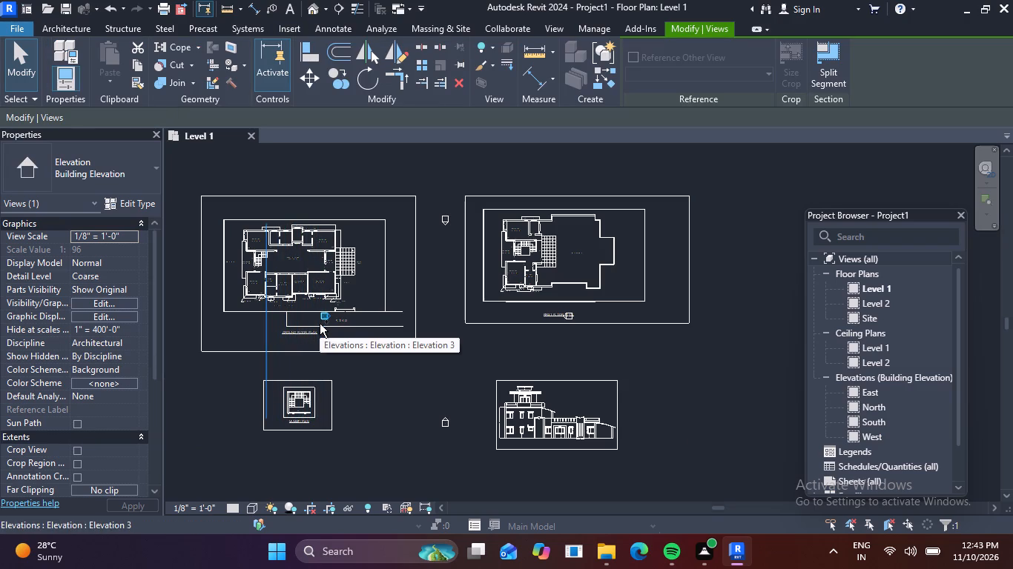
{"action": "left_click", "coordinate": [479, 347]}
{"action": "middle_click_drag", "start_coordinate": [424, 356], "coordinate": [489, 363]}
{"action": "scroll", "coordinate": [355, 314], "scroll_direction": "up", "scroll_amount": 3}
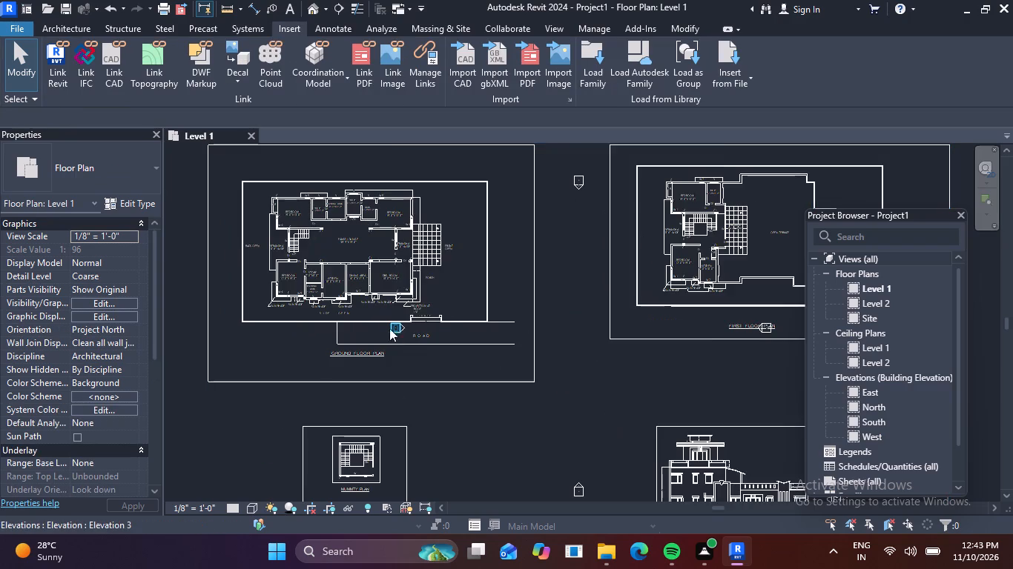
{"action": "scroll", "coordinate": [418, 339], "scroll_direction": "up", "scroll_amount": 3}
{"action": "left_click", "coordinate": [397, 325]}
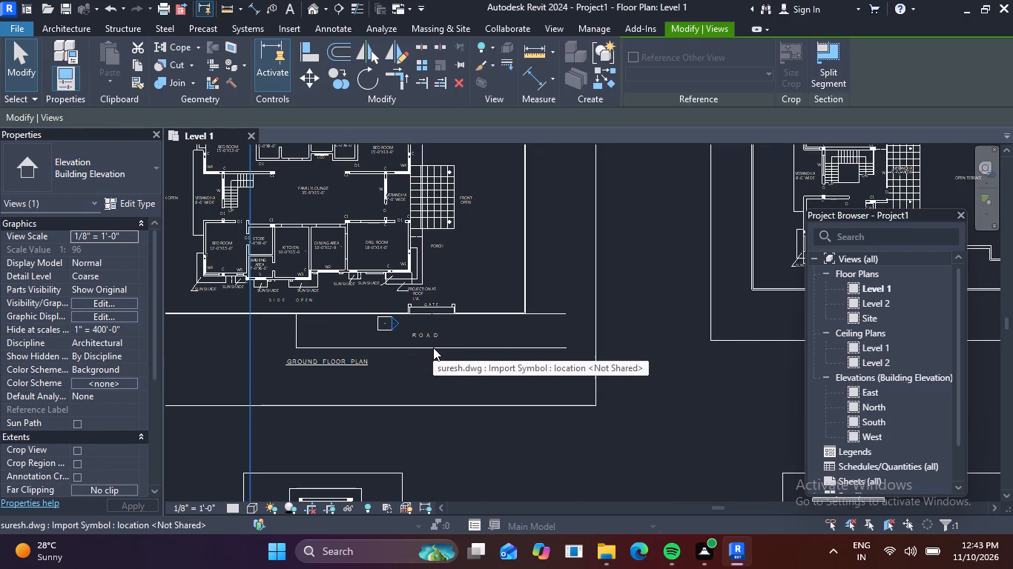
{"action": "key", "text": "ctrl+alt+Left"}
{"action": "key", "text": "ctrl+alt+Left"}
{"action": "key", "text": "ctrl+alt+Left"}
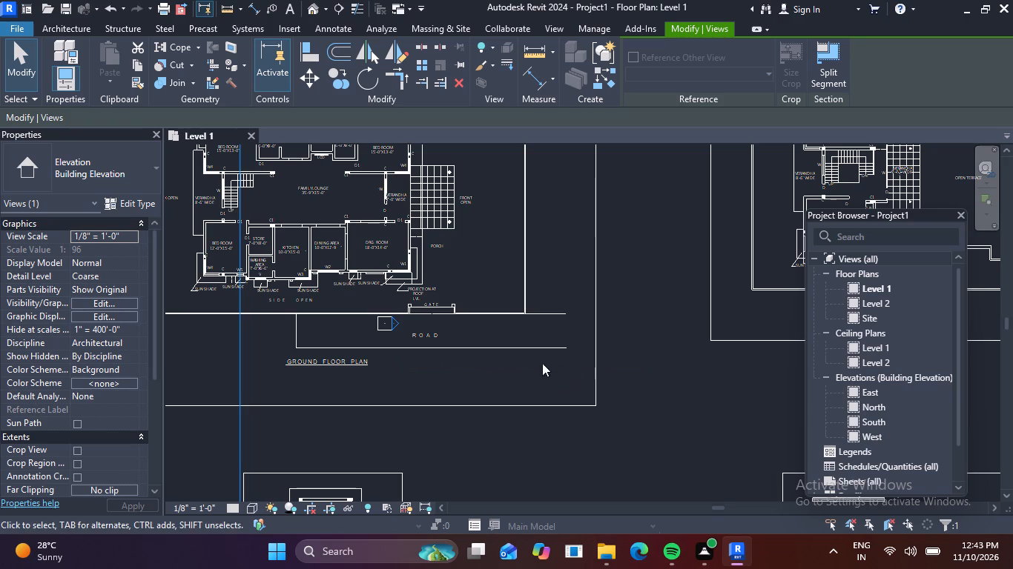
Select the whole west elevation marker near the road and nudge it westward until it sits outside the ground floor plan's sheet border.
{"action": "scroll", "coordinate": [384, 312], "scroll_direction": "up", "scroll_amount": 8}
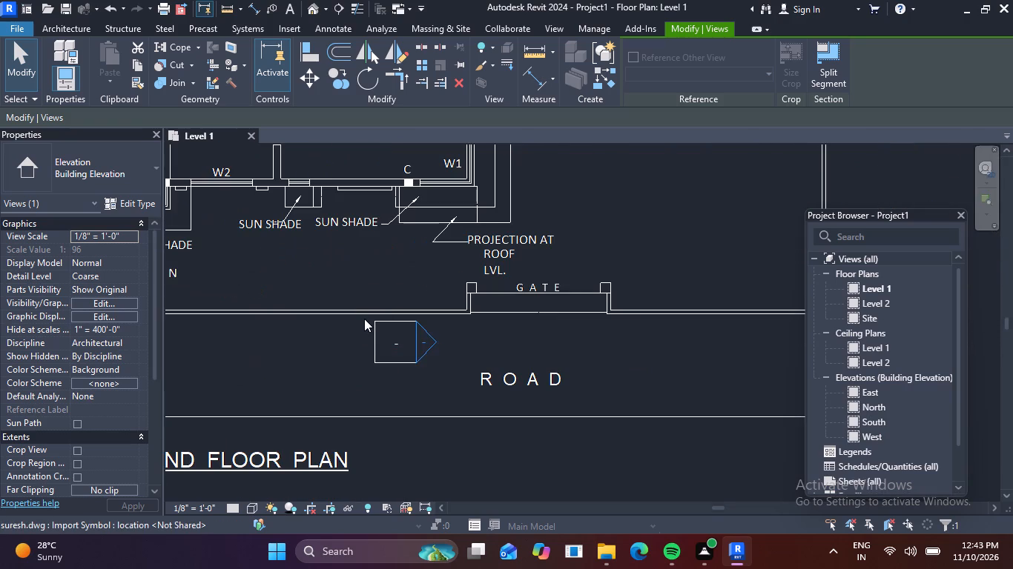
{"action": "left_click_drag", "start_coordinate": [364, 319], "coordinate": [392, 326]}
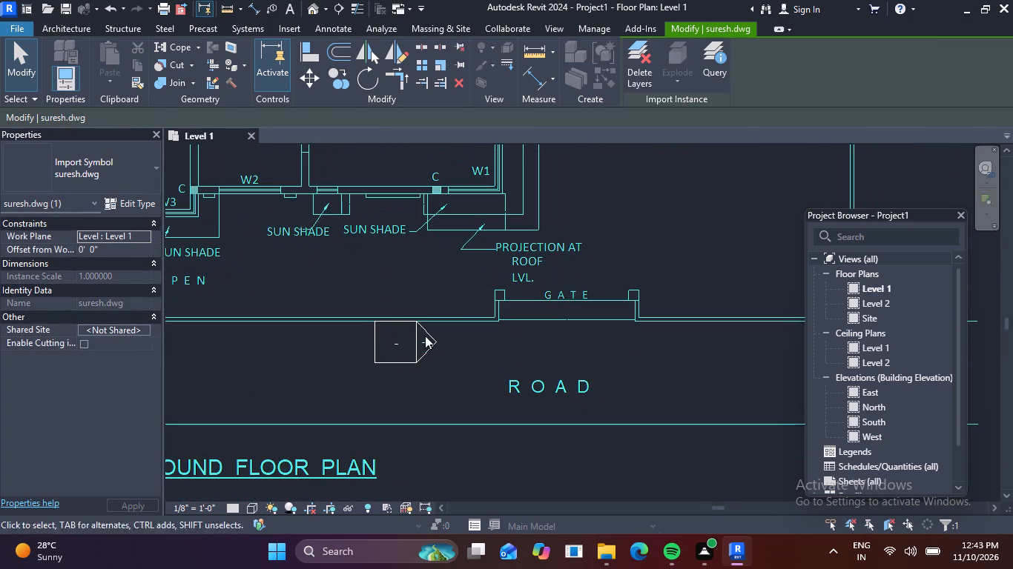
{"action": "scroll", "coordinate": [429, 370], "scroll_direction": "down", "scroll_amount": 1}
{"action": "key", "text": "Escape"}
{"action": "left_click", "coordinate": [409, 358]}
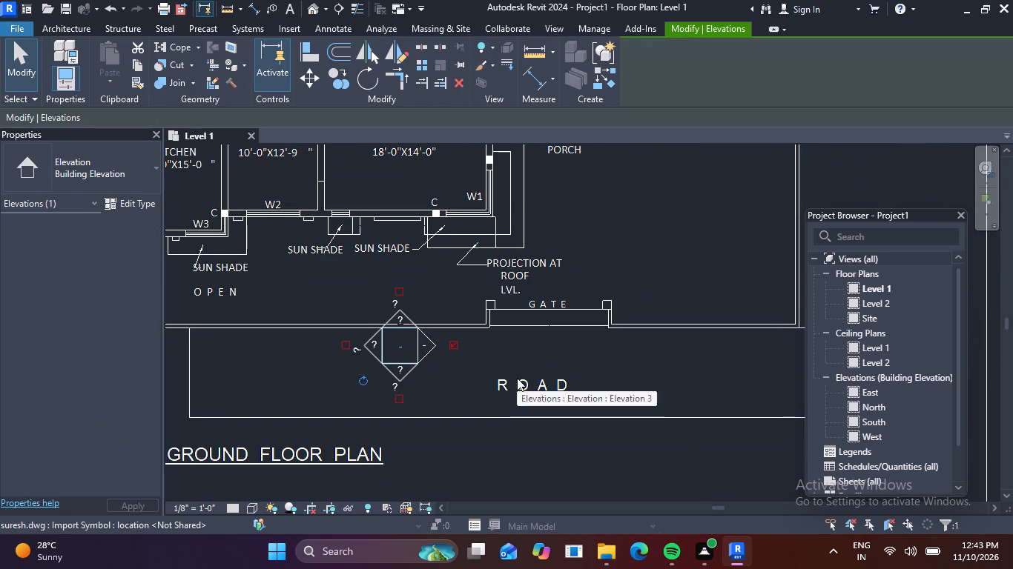
{"action": "key", "text": "ctrl+alt+Left"}
{"action": "key", "text": "ctrl+alt+Left"}
{"action": "key", "text": "ctrl+alt+Left"}
{"action": "key", "text": "ctrl+alt+Left"}
{"action": "key", "text": "ctrl+alt+Left"}
{"action": "key", "text": "ctrl+alt+Left"}
{"action": "key", "text": "ctrl+alt+Left"}
{"action": "key", "text": "ctrl+alt+Left"}
{"action": "key", "text": "ctrl+alt+Left"}
{"action": "key", "text": "ctrl+alt+Left"}
{"action": "key", "text": "ctrl+alt+Left"}
{"action": "key", "text": "ctrl+alt+Left"}
{"action": "key", "text": "ctrl+alt+Left"}
{"action": "key", "text": "ctrl+alt+Left"}
{"action": "key", "text": "ctrl+alt+Left"}
{"action": "key", "text": "ctrl+alt+Left"}
{"action": "key", "text": "ctrl+alt+Left"}
{"action": "key", "text": "ctrl+alt+Left"}
{"action": "key", "text": "ctrl+alt+Left"}
{"action": "key", "text": "ctrl+alt+Left"}
{"action": "key", "text": "ctrl+alt+Left"}
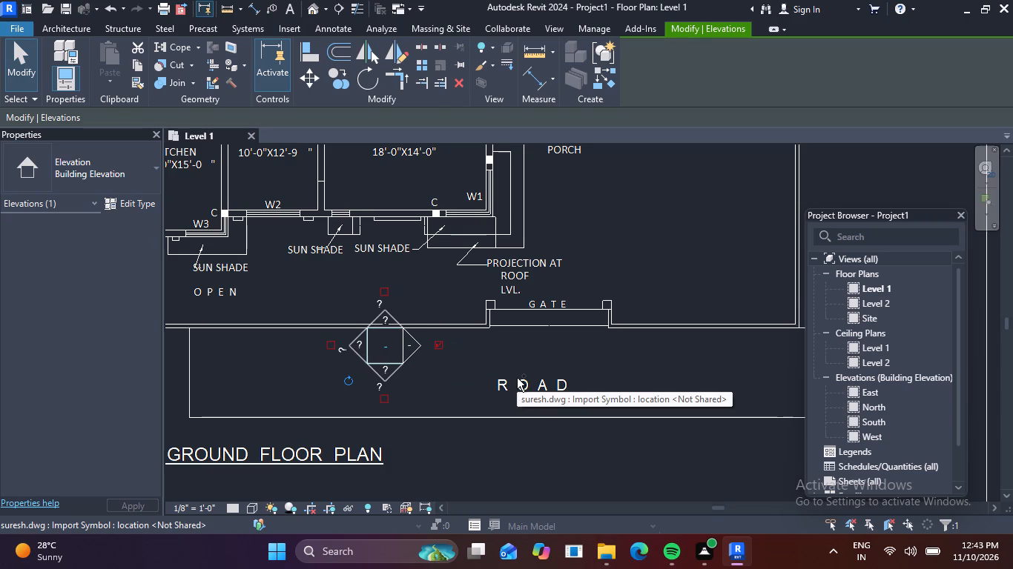
{"action": "key", "text": "ctrl+alt+Left"}
{"action": "key", "text": "ctrl+alt+Left"}
{"action": "key", "text": "ctrl+alt+Left"}
{"action": "key", "text": "ctrl+alt+Left"}
{"action": "scroll", "coordinate": [521, 377], "scroll_direction": "down", "scroll_amount": 4, "text": "ctrl+alt"}
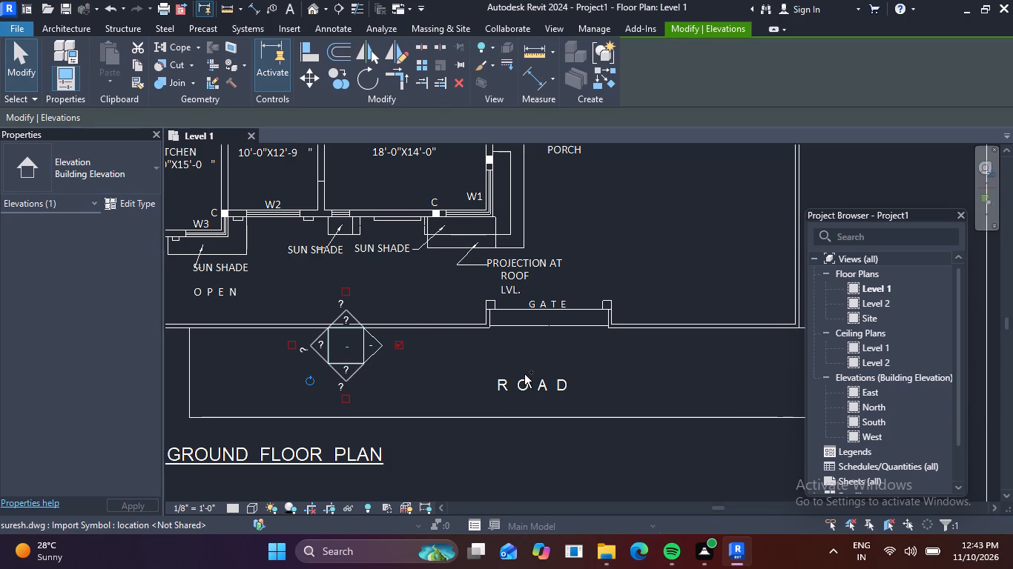
{"action": "scroll", "coordinate": [526, 373], "scroll_direction": "down", "scroll_amount": 3, "text": "ctrl+alt"}
{"action": "scroll", "coordinate": [528, 365], "scroll_direction": "down", "scroll_amount": 13}
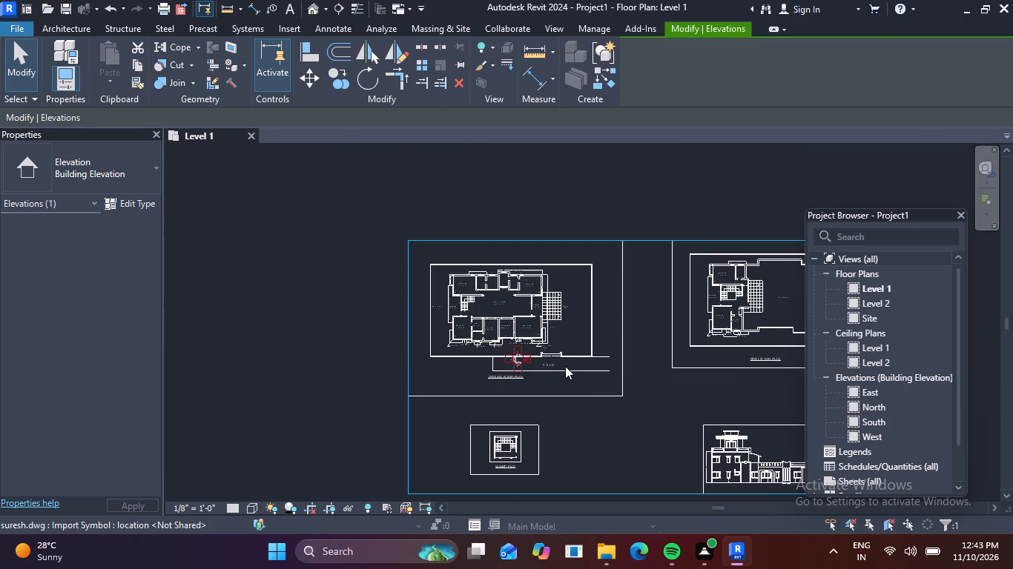
{"action": "middle_click_drag", "start_coordinate": [576, 380], "coordinate": [584, 405]}
{"action": "key", "text": "ctrl+alt+Left"}
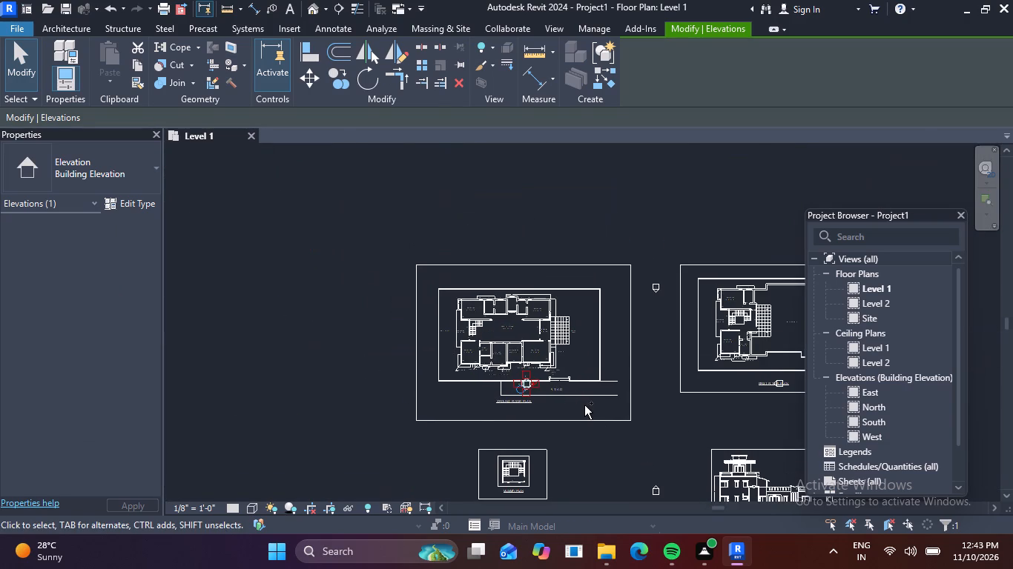
{"action": "key", "text": "ctrl+alt+Left"}
{"action": "key", "text": "ctrl+alt+Left"}
{"action": "key", "text": "ctrl+alt+Left"}
{"action": "key", "text": "ctrl+alt+Left"}
{"action": "key", "text": "ctrl+alt+Left"}
{"action": "key", "text": "ctrl+alt+Left"}
{"action": "key", "text": "ctrl+alt+Left"}
{"action": "key", "text": "ctrl+alt+Left"}
{"action": "key", "text": "ctrl+alt+Left"}
{"action": "key", "text": "ctrl+alt+Left"}
{"action": "key", "text": "ctrl+alt+Left"}
{"action": "key", "text": "ctrl+alt+Left"}
{"action": "key", "text": "ctrl+alt+Left"}
{"action": "key", "text": "ctrl+alt+Left"}
{"action": "key", "text": "ctrl+alt+Left"}
{"action": "key", "text": "ctrl+alt+Left"}
{"action": "key", "text": "ctrl+alt+Left"}
{"action": "key", "text": "ctrl+alt+Left"}
{"action": "key", "text": "ctrl+alt+Left"}
{"action": "key", "text": "ctrl+alt+Left"}
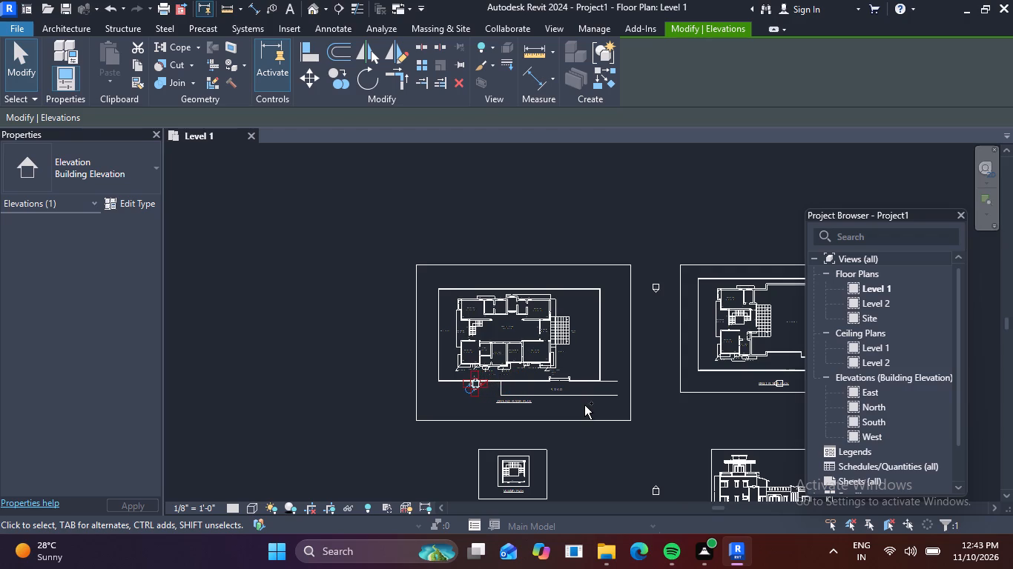
{"action": "key", "text": "ctrl+alt+Left"}
{"action": "key", "text": "ctrl+alt+Left"}
{"action": "key", "text": "ctrl+alt+Left"}
{"action": "key", "text": "ctrl+alt+Left"}
{"action": "key", "text": "ctrl+alt+Left"}
{"action": "key", "text": "ctrl+alt+Left"}
{"action": "key", "text": "ctrl+alt+Left"}
{"action": "key", "text": "ctrl+alt+Left"}
{"action": "key", "text": "ctrl+alt+Left"}
{"action": "key", "text": "ctrl+alt+Left"}
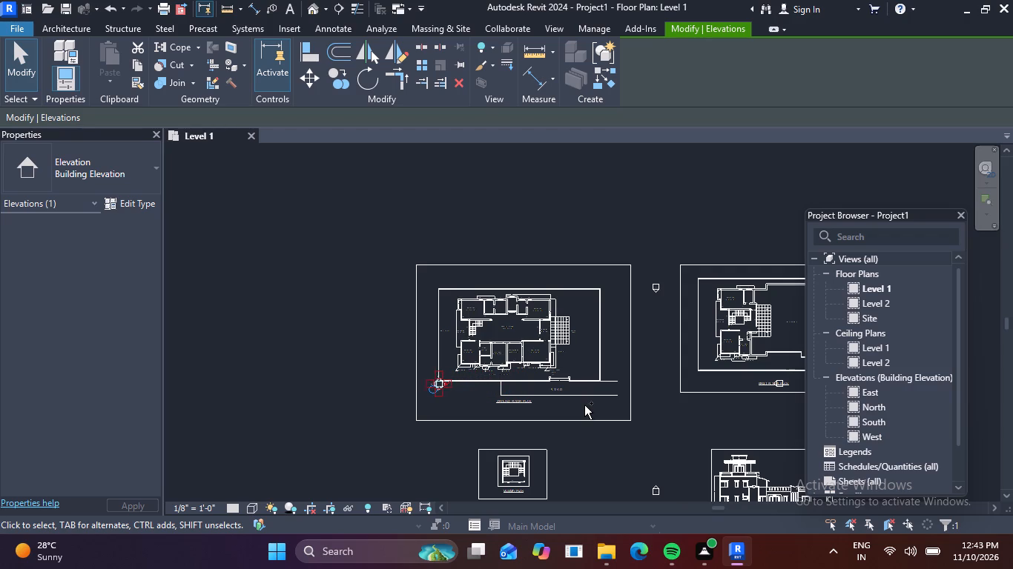
{"action": "key", "text": "ctrl+alt+Left"}
{"action": "key", "text": "ctrl+alt+Left"}
{"action": "key", "text": "ctrl+alt+Left"}
{"action": "key", "text": "ctrl+alt+Left"}
{"action": "key", "text": "ctrl+alt+Left"}
{"action": "key", "text": "ctrl+alt+Left"}
{"action": "key", "text": "ctrl+alt+Left"}
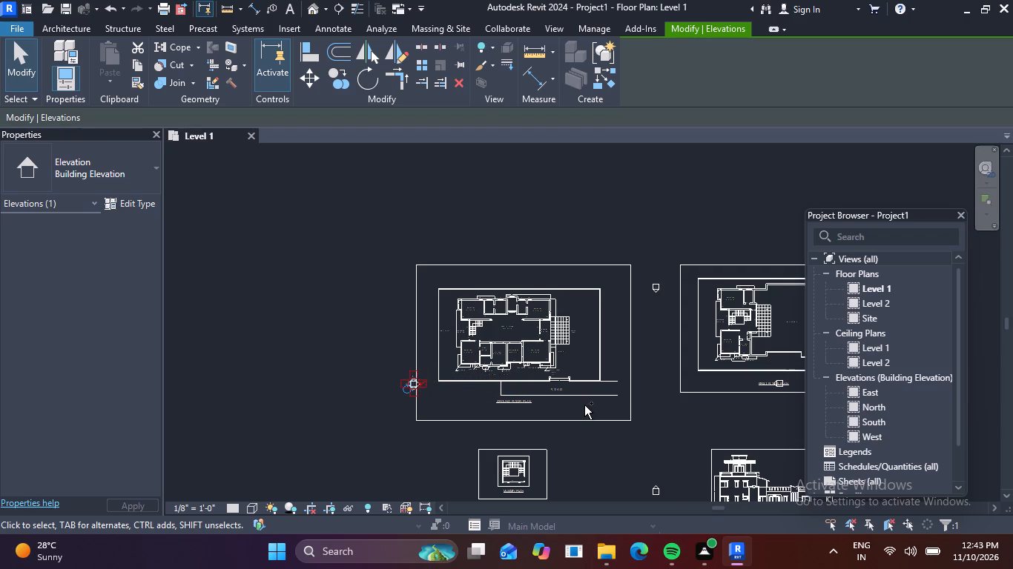
{"action": "key", "text": "ctrl+alt+Left"}
{"action": "key", "text": "ctrl+alt+Left"}
{"action": "key", "text": "ctrl+alt+Left"}
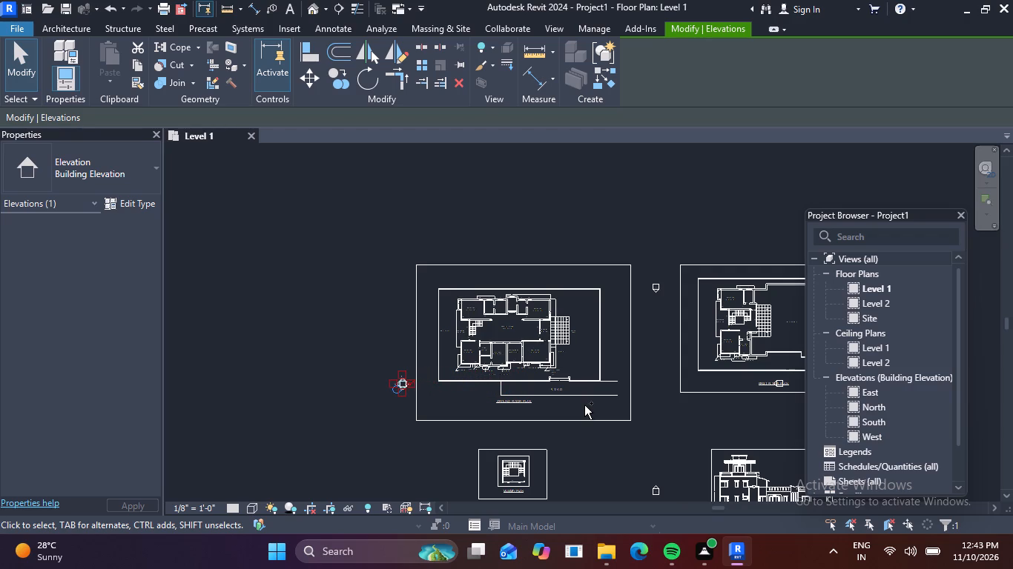
{"action": "middle_click_drag", "start_coordinate": [564, 344], "coordinate": [472, 370]}
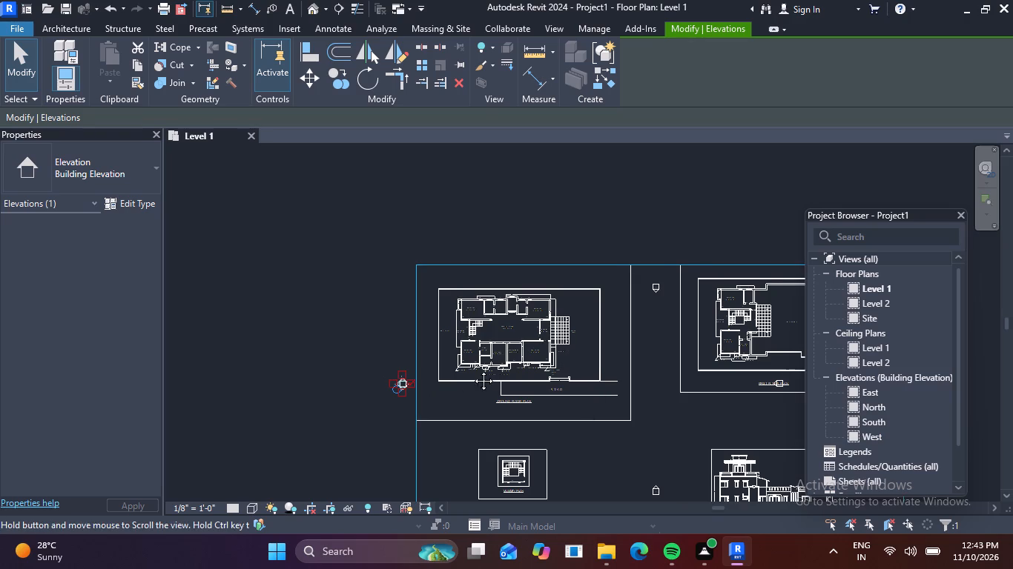
{"action": "middle_click_drag", "start_coordinate": [472, 370], "coordinate": [471, 370]}
{"action": "key", "text": "Escape"}
Select the north elevation marker with its view and nudge it upward between the two floor plans, past their top sheet borders.
{"action": "scroll", "coordinate": [567, 305], "scroll_direction": "up", "scroll_amount": 3}
{"action": "left_click_drag", "start_coordinate": [549, 305], "coordinate": [575, 334]}
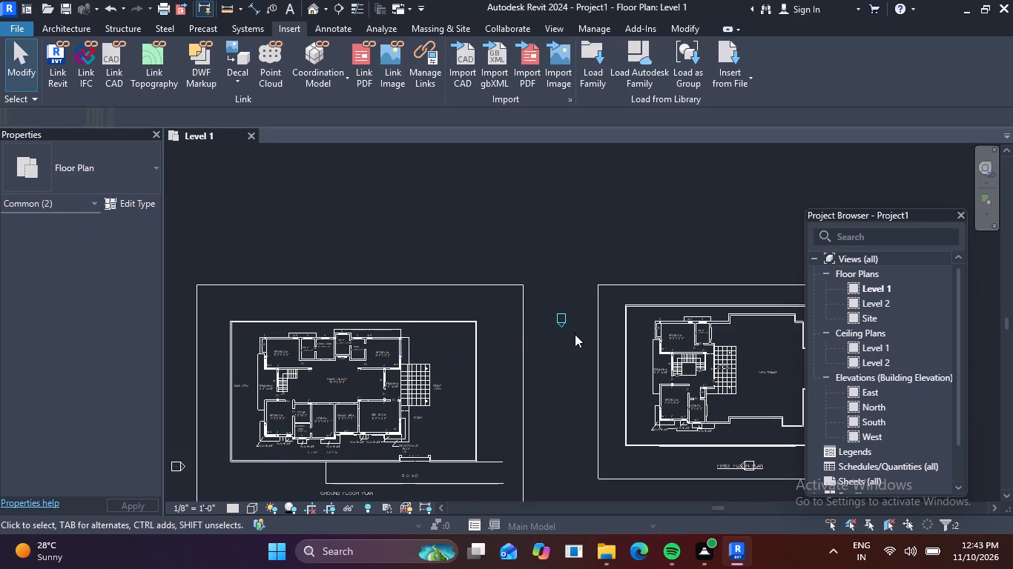
{"action": "key", "text": "ctrl+alt+Up"}
{"action": "key", "text": "ctrl+alt+Up"}
{"action": "key", "text": "ctrl+alt+Up"}
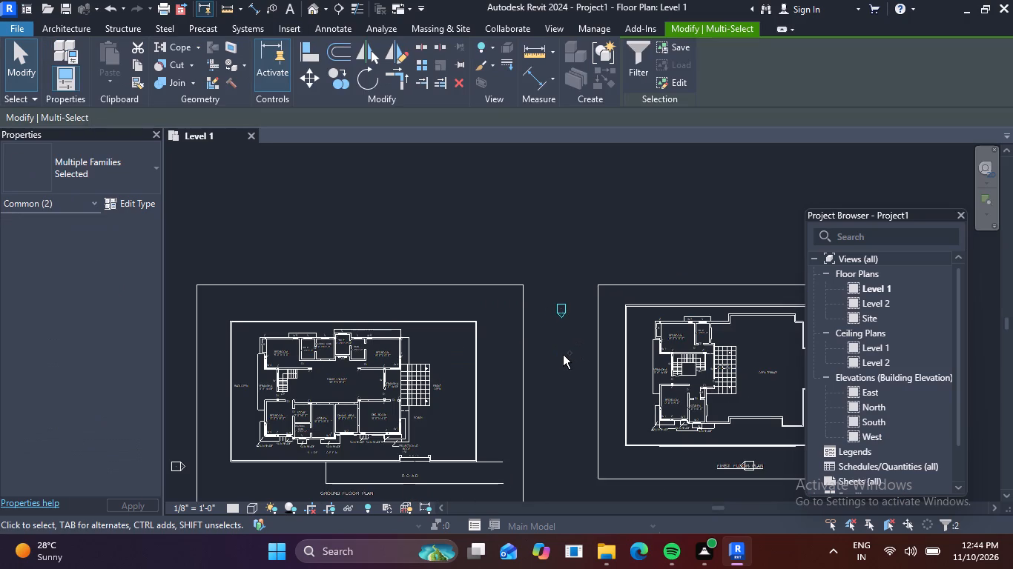
{"action": "key", "text": "ctrl+alt+Up"}
{"action": "key", "text": "ctrl+alt+Up"}
{"action": "key", "text": "ctrl+alt+Up"}
{"action": "key", "text": "ctrl+alt+Up"}
{"action": "key", "text": "ctrl+alt+Up"}
{"action": "key", "text": "ctrl+alt+Up"}
{"action": "key", "text": "ctrl+alt+Up"}
{"action": "key", "text": "ctrl+alt+Up"}
{"action": "key", "text": "ctrl+alt+Up"}
{"action": "key", "text": "ctrl+alt+Up"}
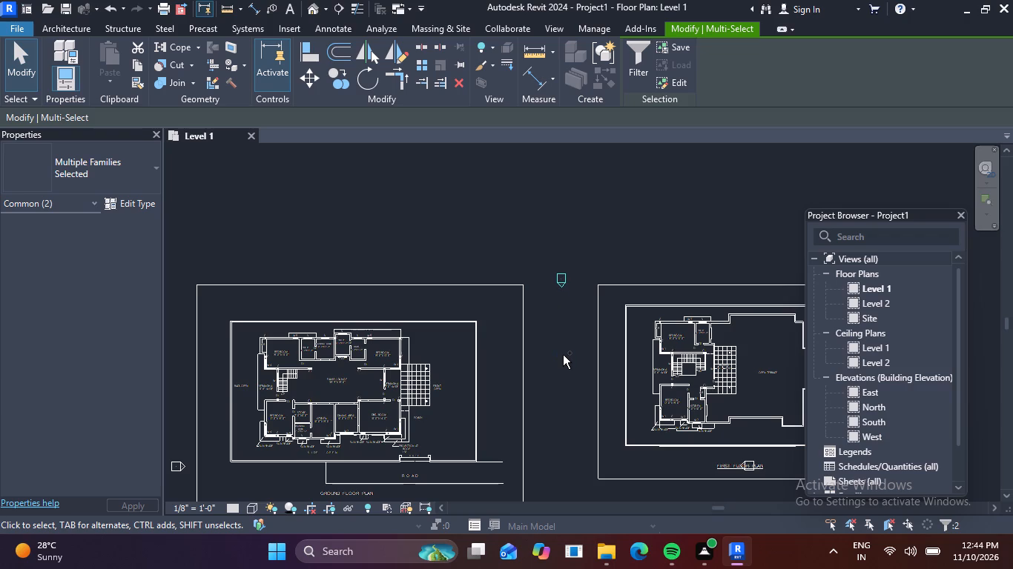
{"action": "key", "text": "ctrl+alt+Up"}
{"action": "key", "text": "ctrl+alt+Up"}
{"action": "key", "text": "ctrl+alt+Up"}
{"action": "key", "text": "ctrl+alt+Up"}
{"action": "key", "text": "ctrl+alt+Up"}
{"action": "key", "text": "ctrl+alt+Up"}
Select the whole east elevation marker over the FIRST FLOOR PLAN title and nudge it eastward until it clears the plan's sheet border.
{"action": "scroll", "coordinate": [353, 253], "scroll_direction": "down", "scroll_amount": 2}
{"action": "middle_click_drag", "start_coordinate": [550, 350], "coordinate": [419, 254]}
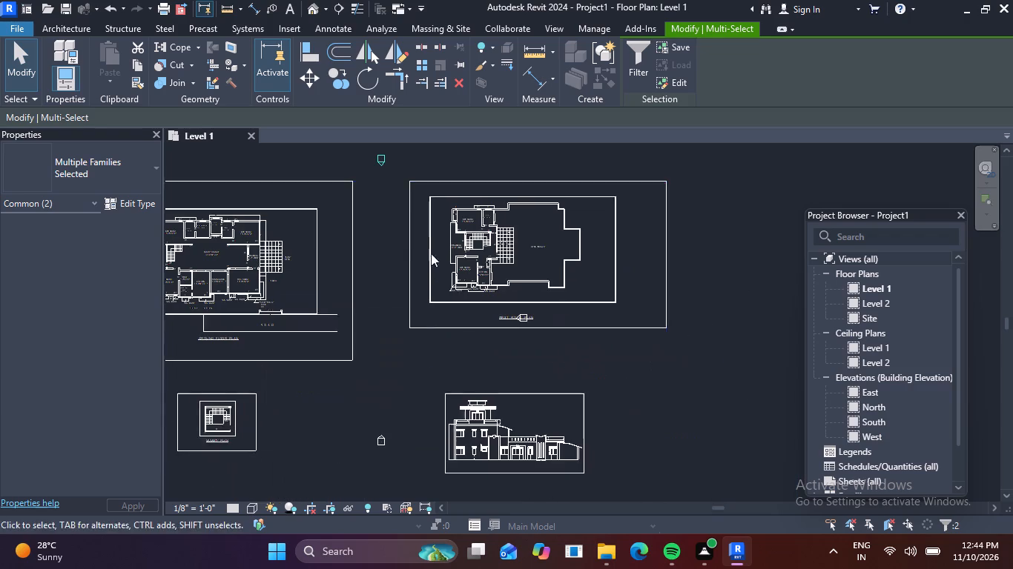
{"action": "scroll", "coordinate": [529, 335], "scroll_direction": "up", "scroll_amount": 7}
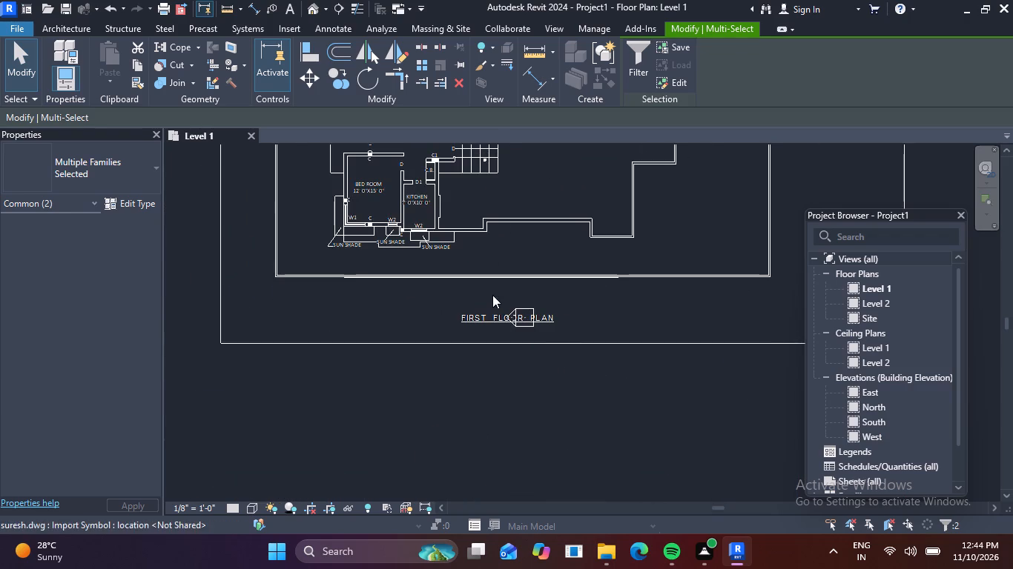
{"action": "left_click_drag", "start_coordinate": [492, 295], "coordinate": [556, 348]}
{"action": "key", "text": "ctrl+alt+Right"}
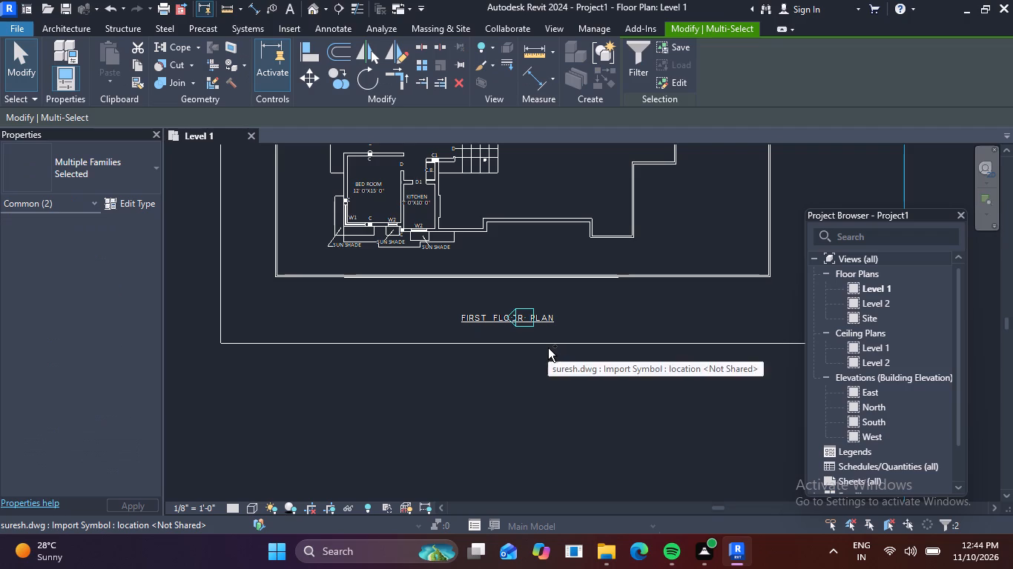
{"action": "key", "text": "ctrl+alt+Right"}
{"action": "key", "text": "ctrl+alt+Right"}
{"action": "key", "text": "ctrl+alt+Right"}
{"action": "key", "text": "ctrl+alt+Right"}
{"action": "key", "text": "ctrl+alt+Right"}
{"action": "key", "text": "ctrl+alt+Right"}
{"action": "scroll", "coordinate": [555, 285], "scroll_direction": "down", "scroll_amount": 3, "text": "ctrl+alt"}
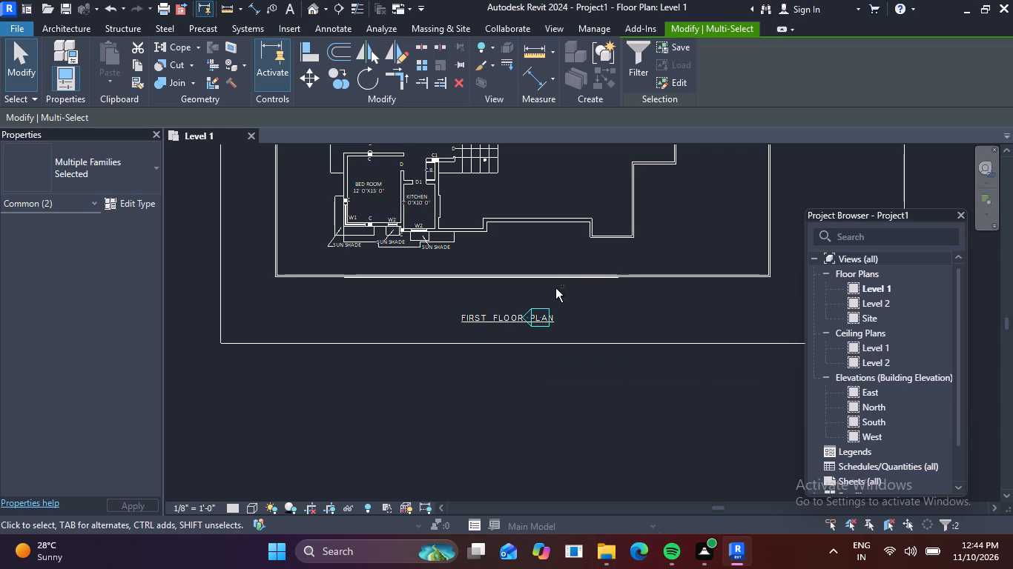
{"action": "scroll", "coordinate": [620, 303], "scroll_direction": "down", "scroll_amount": 4}
{"action": "middle_click_drag", "start_coordinate": [582, 325], "coordinate": [462, 322]}
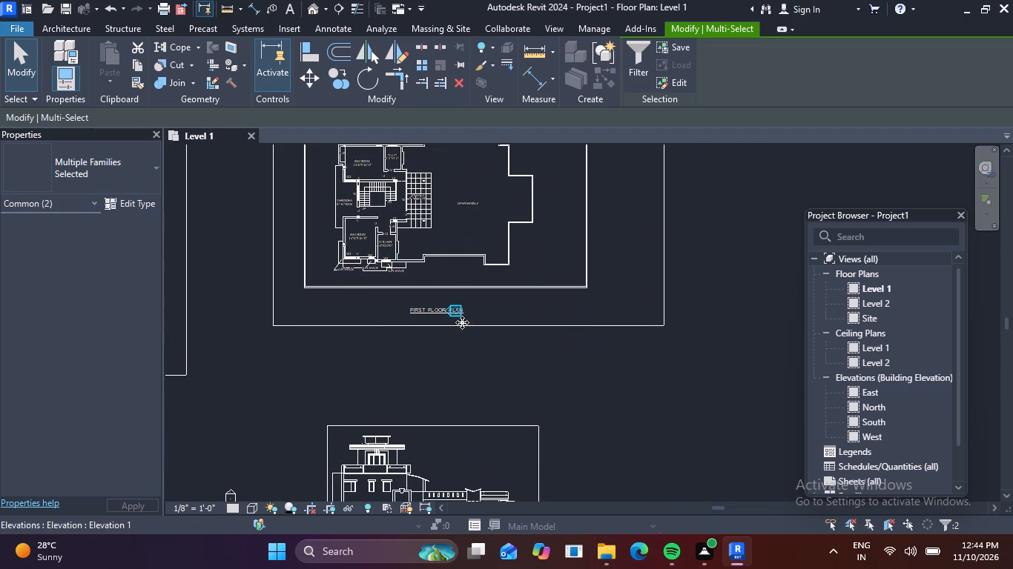
{"action": "key", "text": "ctrl+alt+Right"}
{"action": "key", "text": "ctrl+alt+Right"}
{"action": "key", "text": "ctrl+alt+Right"}
{"action": "key", "text": "ctrl+alt+Right"}
{"action": "key", "text": "ctrl+alt+Right"}
{"action": "key", "text": "ctrl+alt+Right"}
{"action": "key", "text": "ctrl+alt+Right"}
{"action": "key", "text": "ctrl+alt+Right"}
{"action": "key", "text": "ctrl+alt+Right"}
{"action": "key", "text": "ctrl+alt+Right"}
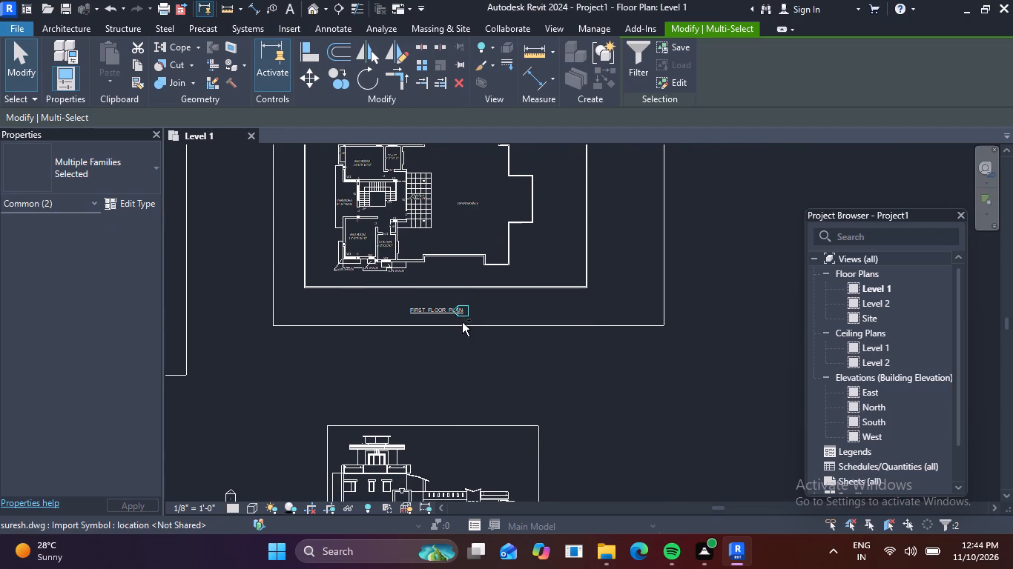
{"action": "key", "text": "ctrl+alt+Right"}
{"action": "key", "text": "ctrl+alt+Right"}
{"action": "key", "text": "ctrl+alt+Right"}
{"action": "key", "text": "ctrl+alt+Right"}
{"action": "key", "text": "ctrl+alt+Right"}
{"action": "key", "text": "ctrl+alt+Right"}
{"action": "key", "text": "ctrl+alt+Right"}
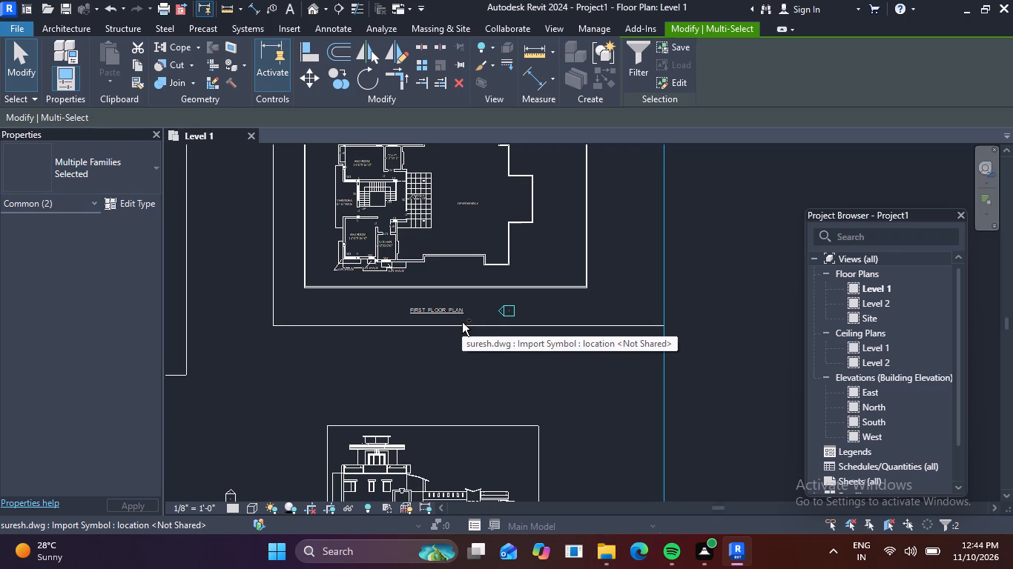
{"action": "key", "text": "ctrl+alt+Right"}
{"action": "key", "text": "ctrl+alt+Right"}
{"action": "key", "text": "ctrl+alt+Right"}
{"action": "key", "text": "ctrl+alt+Right"}
{"action": "key", "text": "ctrl+alt+Right"}
{"action": "key", "text": "ctrl+alt+Right"}
{"action": "key", "text": "ctrl+alt+Right"}
{"action": "key", "text": "ctrl+alt+Right"}
{"action": "key", "text": "ctrl+alt+Right"}
{"action": "key", "text": "ctrl+alt+Right"}
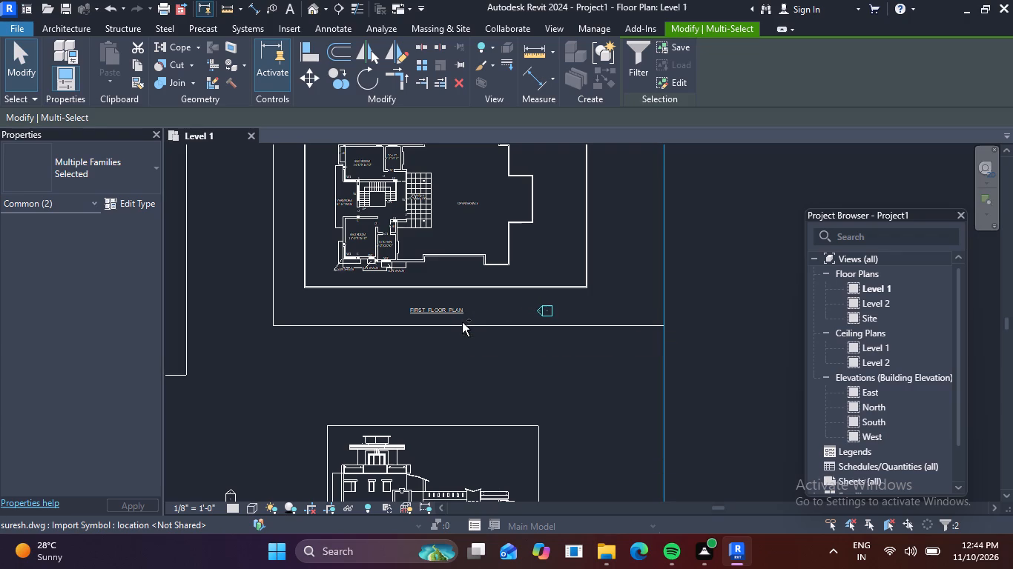
{"action": "key", "text": "ctrl+alt+Right"}
{"action": "key", "text": "ctrl+alt+Right"}
{"action": "key", "text": "ctrl+alt+Right"}
{"action": "key", "text": "ctrl+alt+Right"}
{"action": "key", "text": "ctrl+alt+Right"}
{"action": "key", "text": "ctrl+alt+Right"}
{"action": "key", "text": "ctrl+alt+Right"}
{"action": "key", "text": "ctrl+alt+Right"}
{"action": "key", "text": "ctrl+alt+Right"}
{"action": "key", "text": "ctrl+alt+Right"}
{"action": "key", "text": "ctrl+alt+Right"}
{"action": "key", "text": "ctrl+alt+Right"}
{"action": "key", "text": "ctrl+alt+Right"}
{"action": "key", "text": "ctrl+alt+Right"}
{"action": "key", "text": "ctrl+alt+Right"}
{"action": "key", "text": "ctrl+alt+Right"}
{"action": "key", "text": "ctrl+alt+Right"}
{"action": "key", "text": "ctrl+alt+Right"}
{"action": "key", "text": "ctrl+alt+Right"}
{"action": "key", "text": "ctrl+alt+Right"}
{"action": "key", "text": "ctrl+alt+Right"}
{"action": "key", "text": "ctrl+alt+Right"}
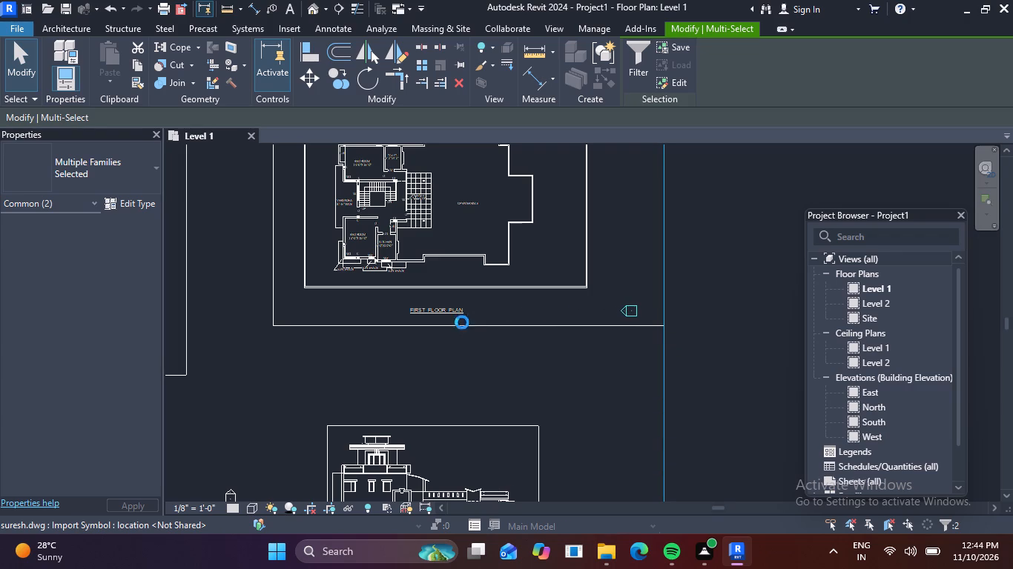
{"action": "key", "text": "ctrl+alt+Right"}
{"action": "key", "text": "ctrl+alt+Right"}
{"action": "key", "text": "ctrl+alt+Right"}
{"action": "key", "text": "ctrl+alt+Right"}
{"action": "key", "text": "ctrl+alt+Right"}
{"action": "key", "text": "ctrl+alt+Right"}
{"action": "key", "text": "ctrl+alt+Right"}
{"action": "key", "text": "ctrl+alt+Right"}
{"action": "key", "text": "ctrl+alt+Right"}
{"action": "key", "text": "ctrl+alt+Right"}
{"action": "key", "text": "ctrl+alt+Right"}
{"action": "key", "text": "ctrl+alt+Right"}
{"action": "key", "text": "ctrl+alt+Right"}
Select the south elevation marker with its view and nudge it southward, below the sheet borders of the mumty plan and house elevation drawings.
{"action": "scroll", "coordinate": [683, 333], "scroll_direction": "down", "scroll_amount": 2}
{"action": "middle_click_drag", "start_coordinate": [574, 362], "coordinate": [779, 190]}
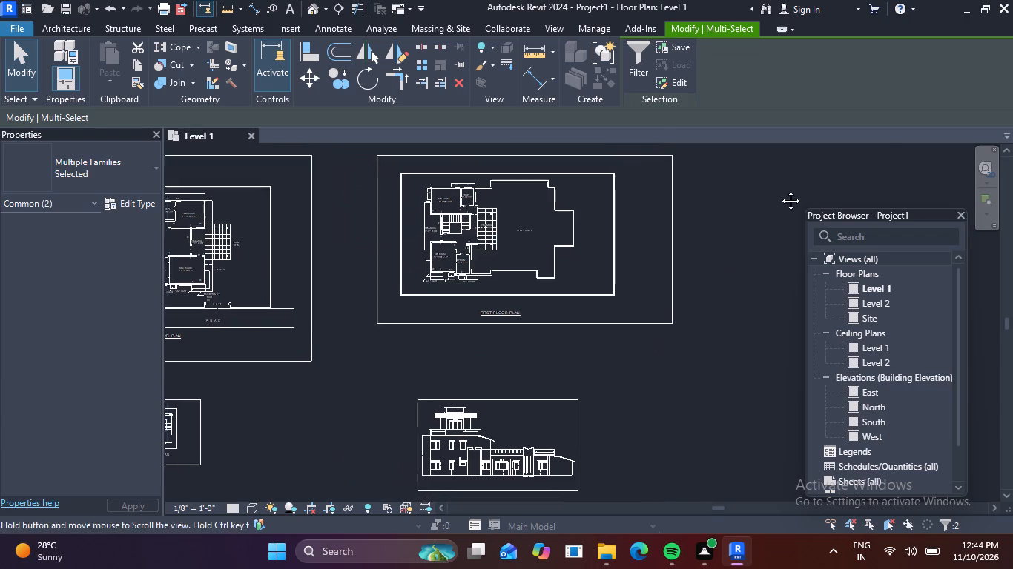
{"action": "middle_click_drag", "start_coordinate": [779, 190], "coordinate": [785, 184]}
{"action": "scroll", "coordinate": [543, 293], "scroll_direction": "up", "scroll_amount": 2}
{"action": "left_click_drag", "start_coordinate": [518, 248], "coordinate": [585, 324]}
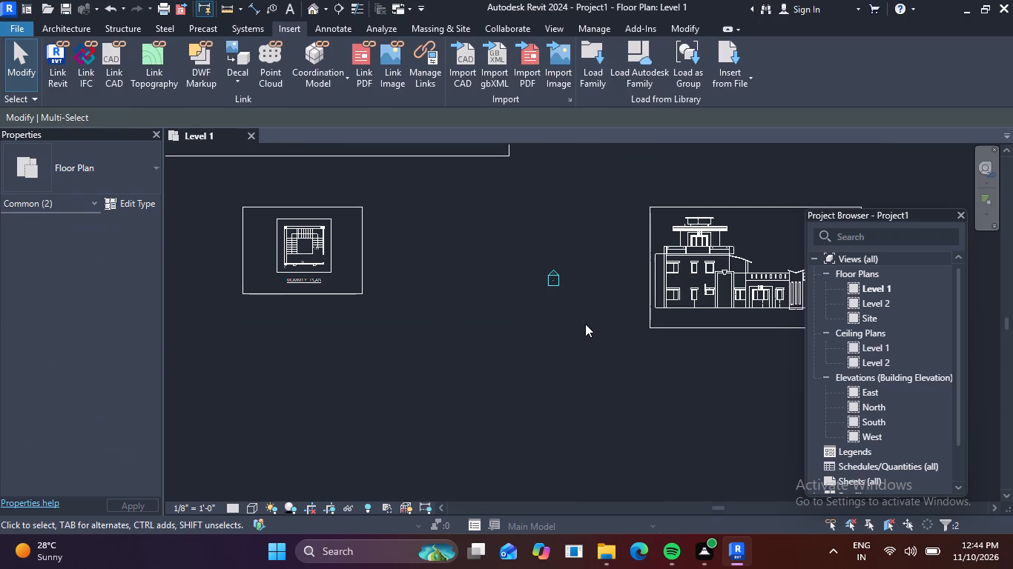
{"action": "key", "text": "ctrl+alt+Down"}
{"action": "key", "text": "ctrl+alt+Down"}
{"action": "key", "text": "ctrl+alt+Down"}
{"action": "key", "text": "ctrl+alt+Down"}
{"action": "key", "text": "ctrl+alt+Down"}
{"action": "key", "text": "ctrl+alt+Down"}
{"action": "key", "text": "ctrl+alt+Down"}
{"action": "key", "text": "ctrl+alt+Down"}
{"action": "key", "text": "ctrl+alt+Down"}
{"action": "key", "text": "ctrl+alt+Down"}
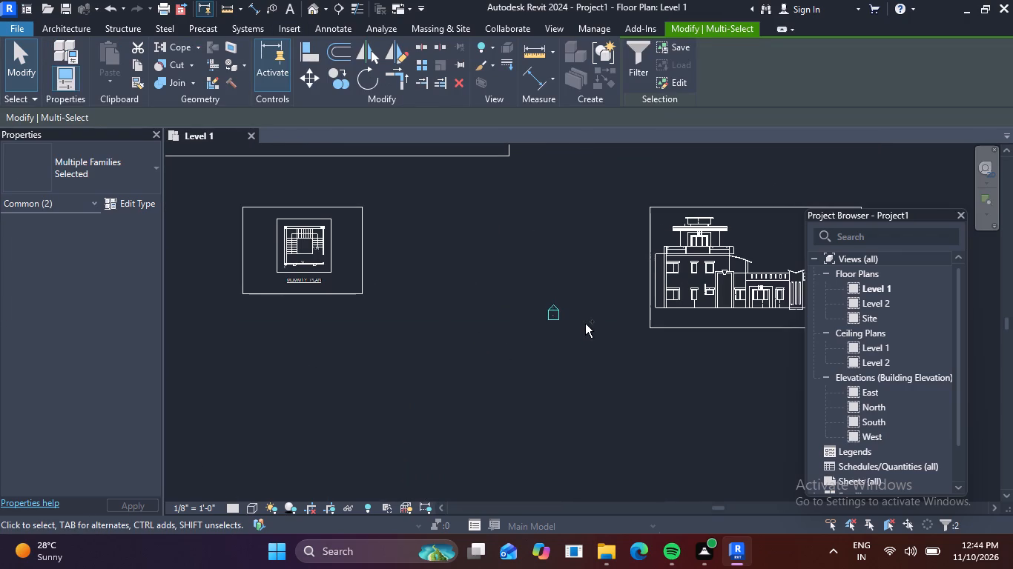
{"action": "key", "text": "ctrl+alt+Down"}
{"action": "key", "text": "ctrl+alt+Down"}
{"action": "key", "text": "ctrl+alt+Down"}
{"action": "key", "text": "ctrl+alt+Down"}
{"action": "key", "text": "ctrl+alt+Down"}
{"action": "key", "text": "ctrl+alt+Down"}
{"action": "key", "text": "ctrl+alt+Down"}
{"action": "key", "text": "ctrl+alt+Down"}
{"action": "key", "text": "ctrl+alt+Down"}
{"action": "key", "text": "ctrl+alt+Down"}
{"action": "key", "text": "ctrl+alt+Down"}
{"action": "key", "text": "ctrl+alt+Down"}
{"action": "key", "text": "ctrl+alt+Down"}
{"action": "key", "text": "ctrl+alt+Down"}
{"action": "key", "text": "ctrl+alt+Down"}
{"action": "key", "text": "ctrl+alt+Down"}
{"action": "key", "text": "ctrl+alt+Down"}
{"action": "key", "text": "ctrl+alt+Down"}
{"action": "key", "text": "ctrl+alt+Down"}
{"action": "key", "text": "ctrl+alt+Down"}
{"action": "key", "text": "ctrl+alt+Down"}
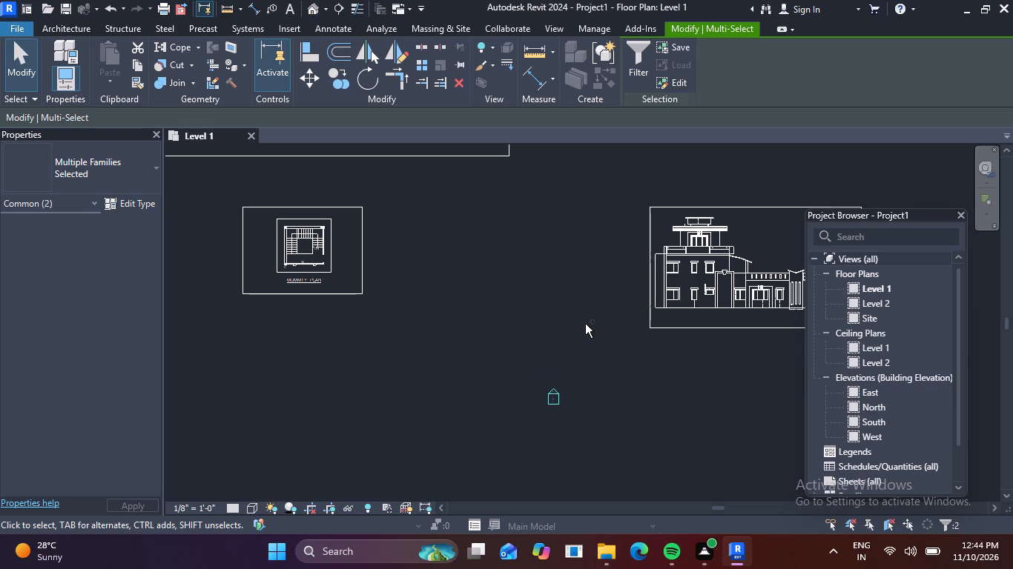
{"action": "scroll", "coordinate": [622, 337], "scroll_direction": "down", "scroll_amount": 3}
{"action": "middle_click_drag", "start_coordinate": [682, 332], "coordinate": [588, 363]}
{"action": "middle_click_drag", "start_coordinate": [600, 276], "coordinate": [618, 367]}
{"action": "key", "text": "Escape"}
Check the thickness of the 15'-0"x13'-0" bedroom's outer wall beside window W5 on the ground floor plan with a temporary aligned dimension.
{"action": "scroll", "coordinate": [512, 343], "scroll_direction": "down", "scroll_amount": 1}
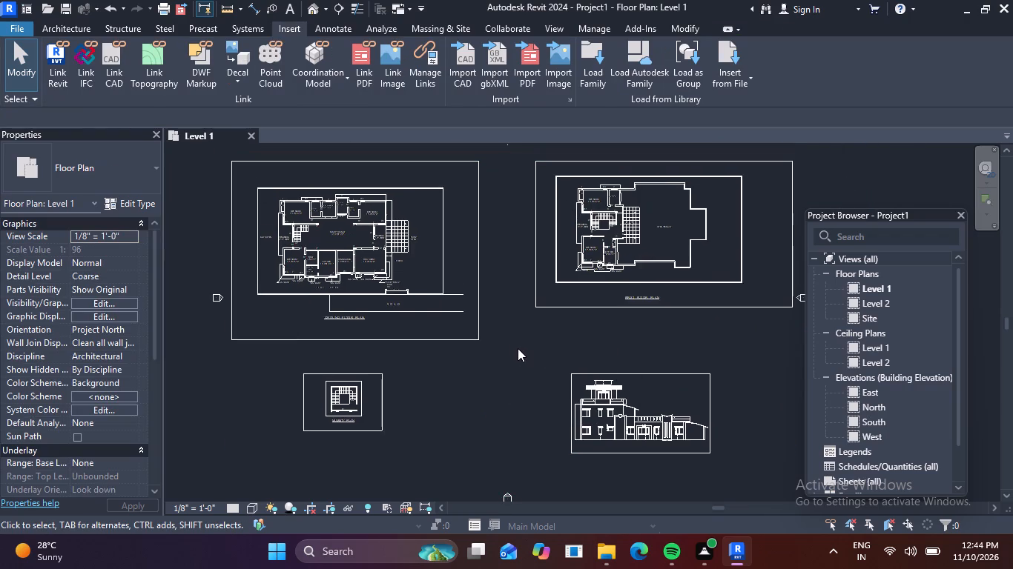
{"action": "middle_click_drag", "start_coordinate": [648, 387], "coordinate": [659, 393]}
{"action": "scroll", "coordinate": [308, 276], "scroll_direction": "up", "scroll_amount": 3}
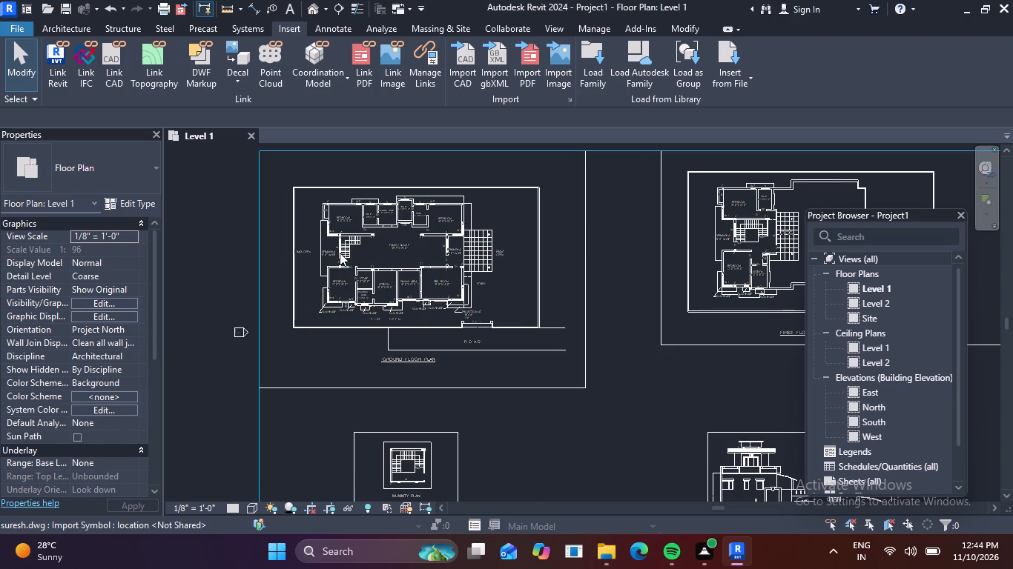
{"action": "middle_click_drag", "start_coordinate": [340, 253], "coordinate": [471, 270]}
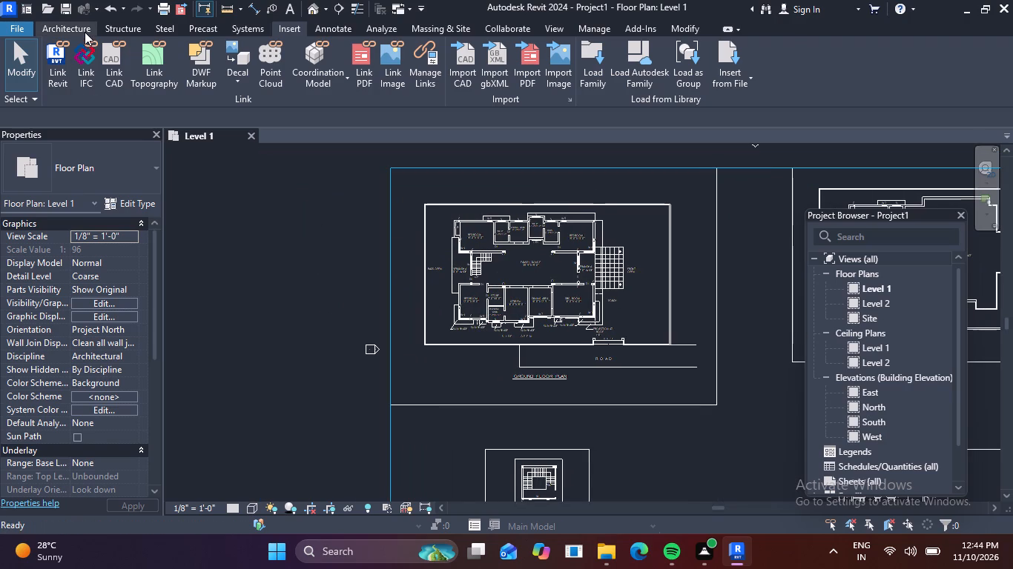
{"action": "left_click", "coordinate": [85, 32]}
{"action": "scroll", "coordinate": [578, 232], "scroll_direction": "up", "scroll_amount": 3}
{"action": "scroll", "coordinate": [518, 223], "scroll_direction": "up", "scroll_amount": 4}
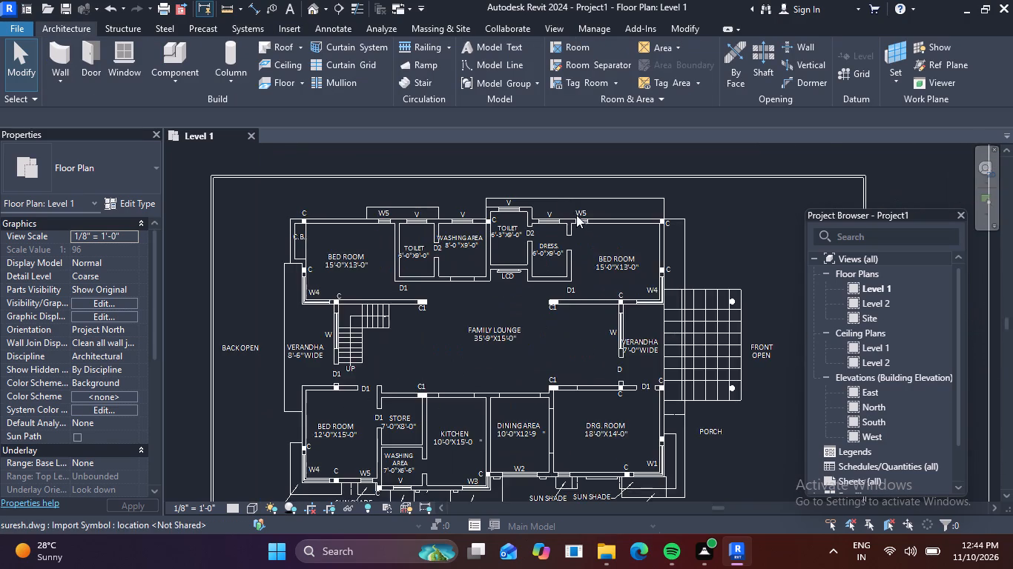
{"action": "scroll", "coordinate": [579, 217], "scroll_direction": "up", "scroll_amount": 5}
{"action": "scroll", "coordinate": [660, 235], "scroll_direction": "up", "scroll_amount": 3}
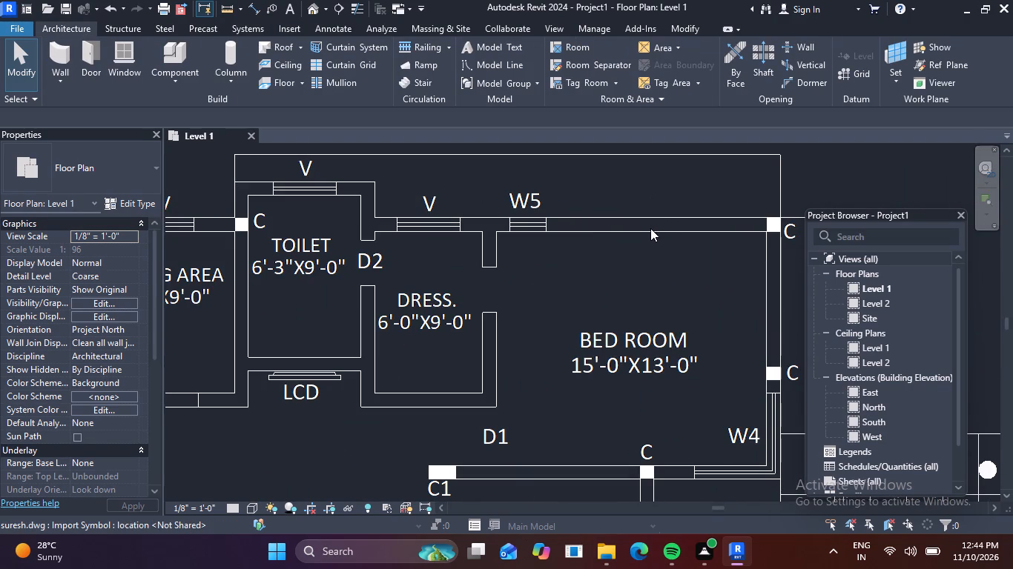
{"action": "key", "text": "d"}
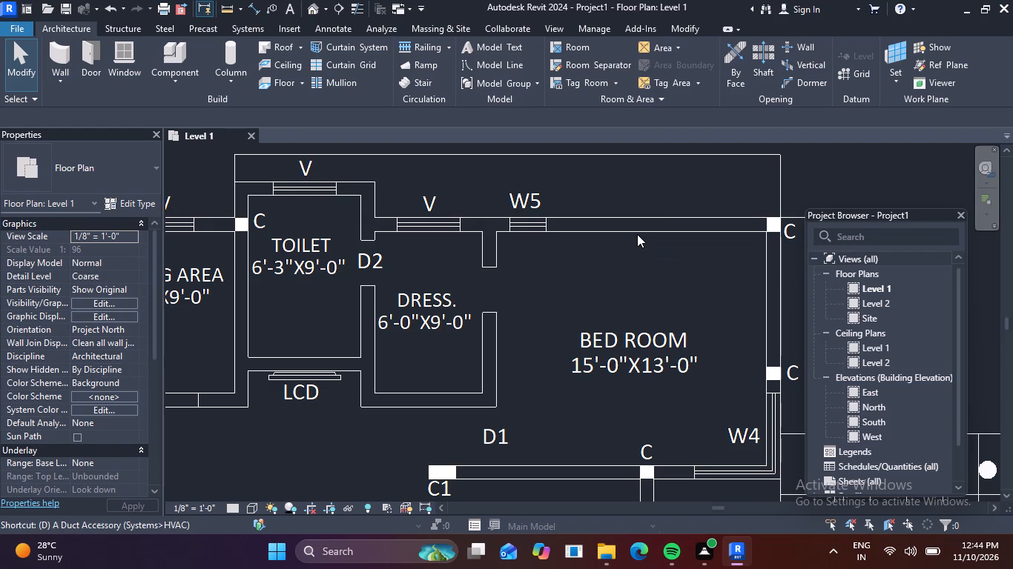
{"action": "key", "text": "i"}
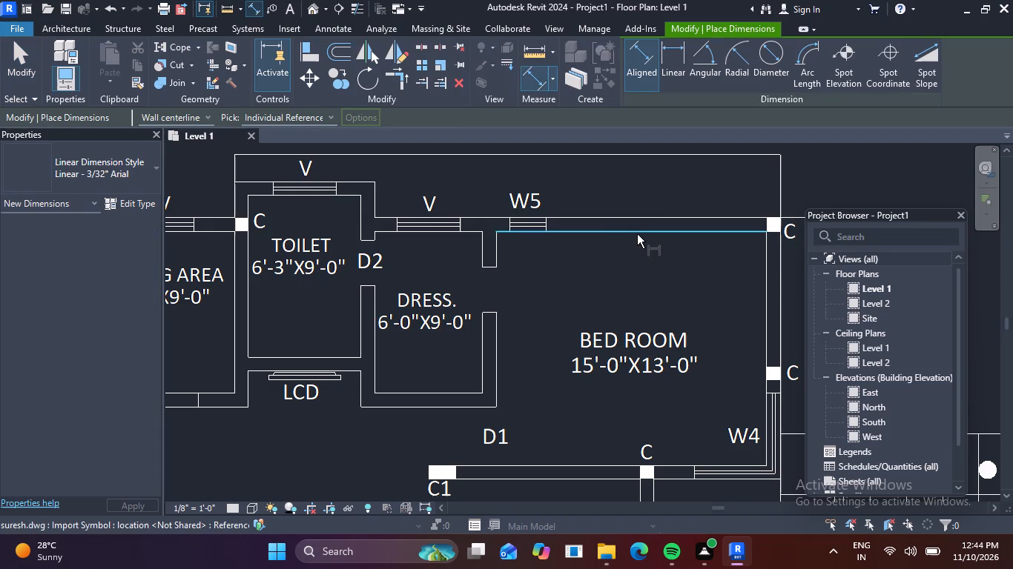
{"action": "scroll", "coordinate": [625, 225], "scroll_direction": "up", "scroll_amount": 5}
{"action": "left_click", "coordinate": [653, 241]}
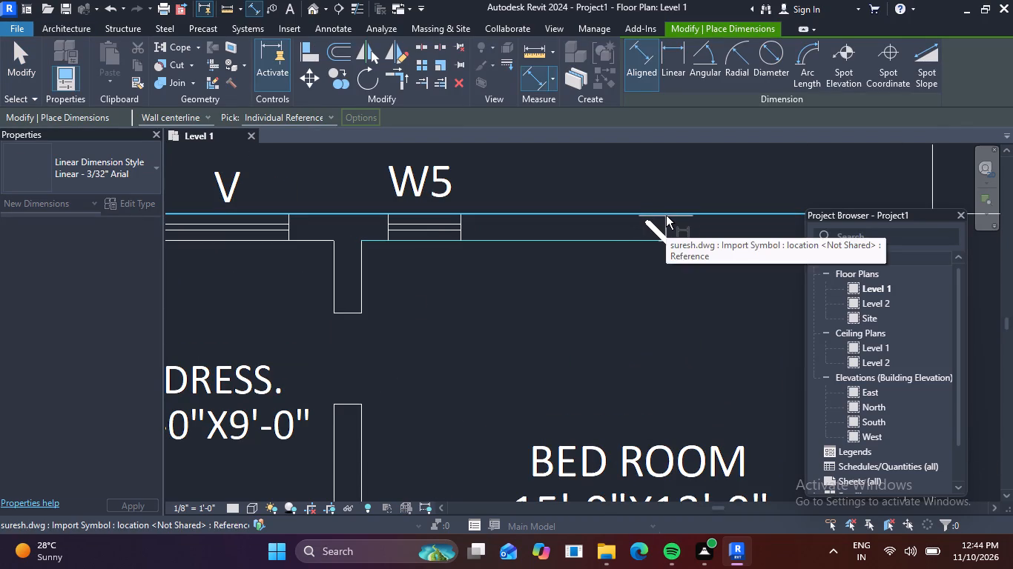
{"action": "left_click", "coordinate": [666, 216]}
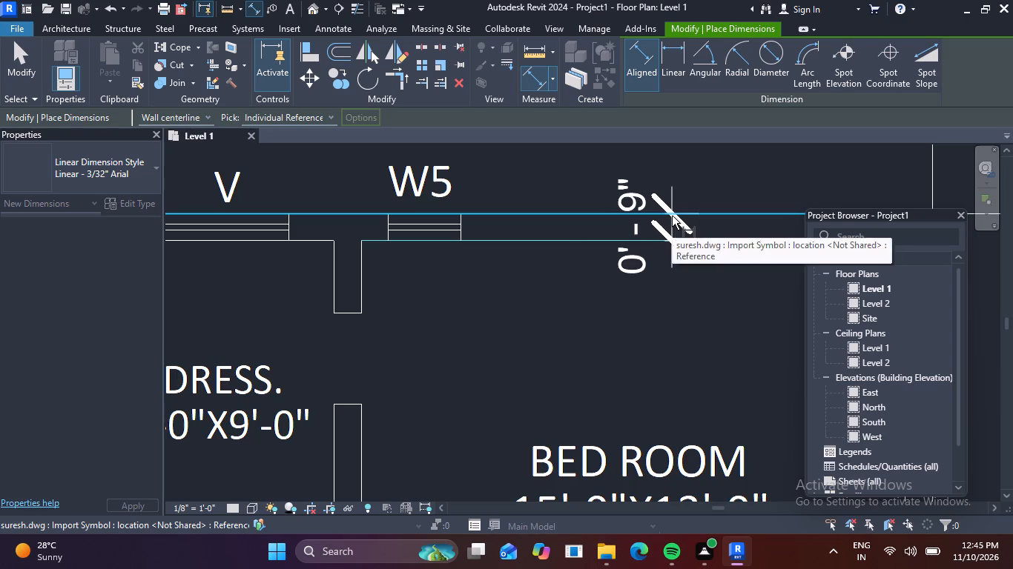
{"action": "key", "text": "Escape"}
Check the thickness of the partition wall between the dressing room and the bedroom with a temporary aligned dimension.
{"action": "key", "text": "space"}
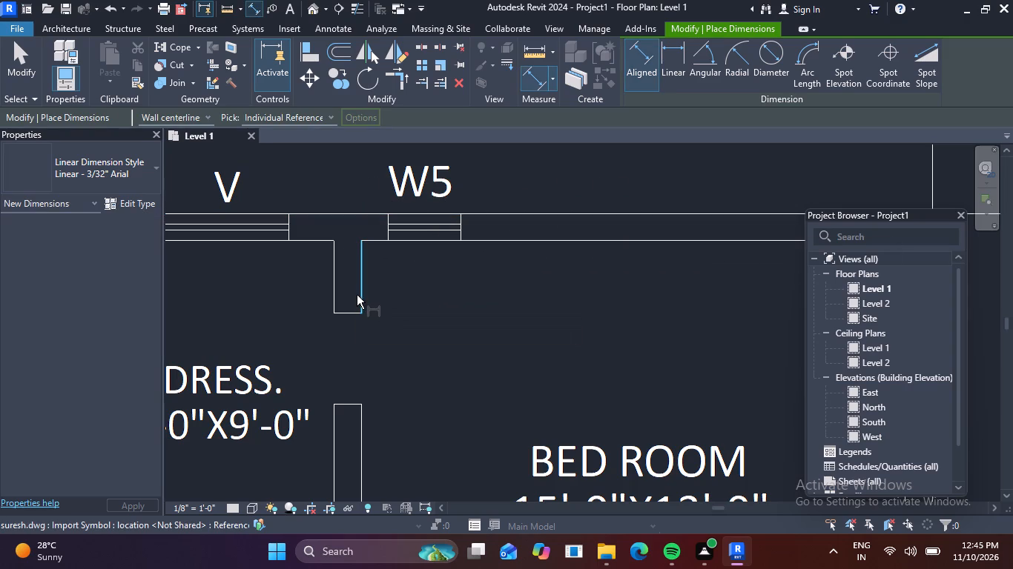
{"action": "left_click", "coordinate": [360, 293]}
{"action": "left_click", "coordinate": [334, 296]}
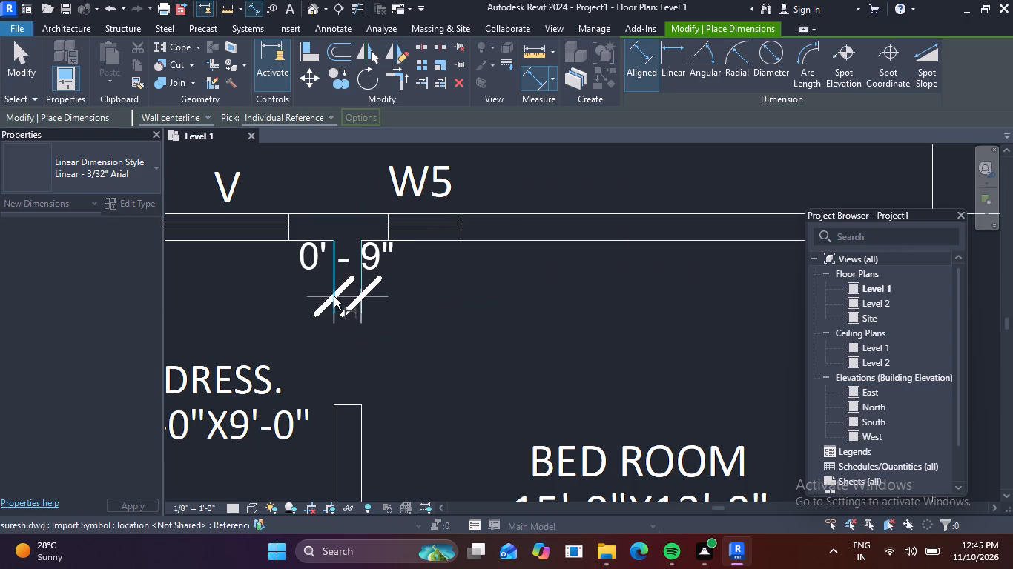
{"action": "key", "text": "grave"}
{"action": "key", "text": "Escape"}
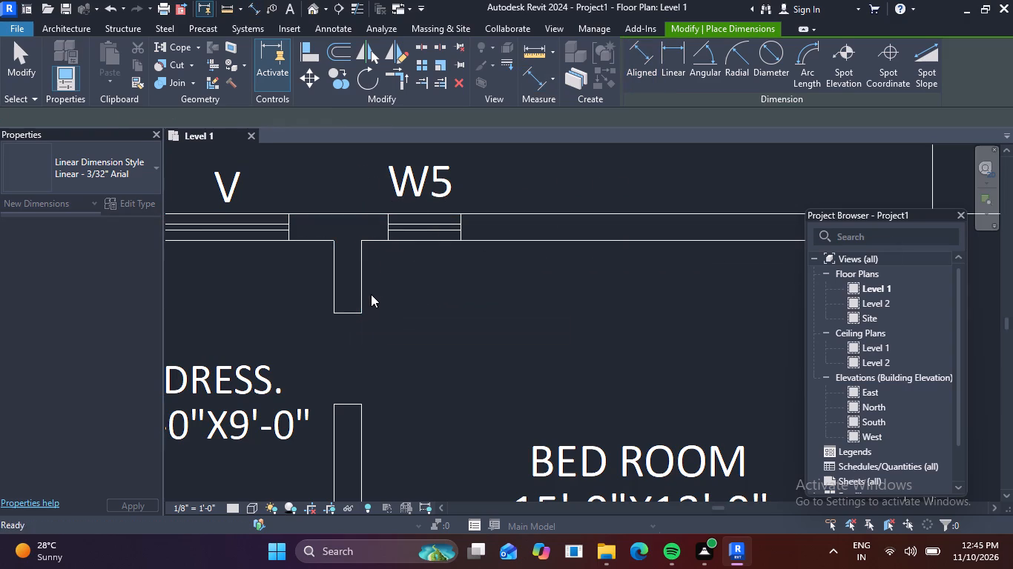
Check the thickness of the thin partition between the store and the washing area next to the kitchen with a temporary aligned dimension.
{"action": "scroll", "coordinate": [377, 296], "scroll_direction": "down", "scroll_amount": 5}
{"action": "scroll", "coordinate": [449, 362], "scroll_direction": "down", "scroll_amount": 2}
{"action": "middle_click_drag", "start_coordinate": [473, 377], "coordinate": [640, 324]}
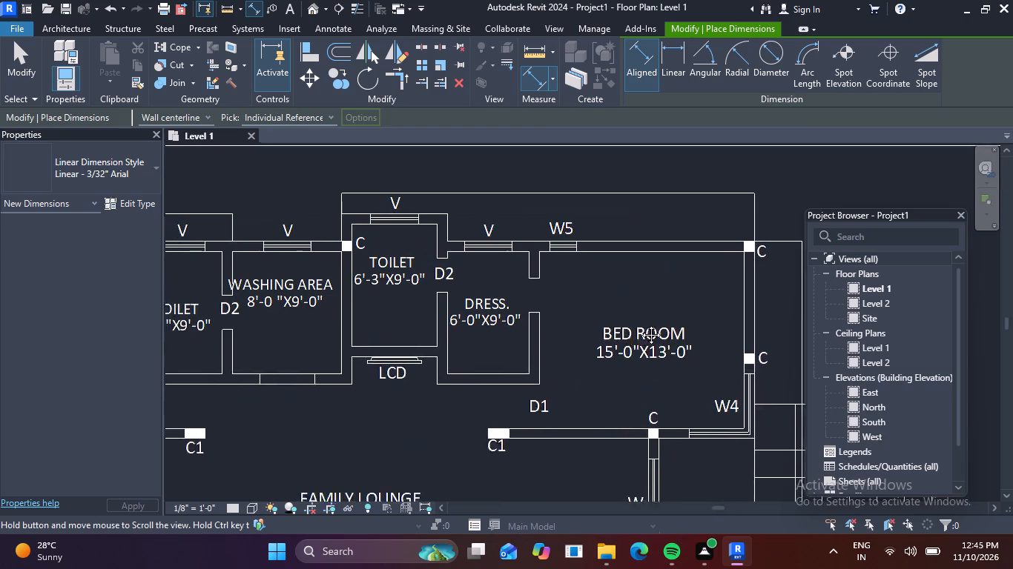
{"action": "middle_click_drag", "start_coordinate": [640, 324], "coordinate": [682, 307]}
{"action": "scroll", "coordinate": [521, 319], "scroll_direction": "down", "scroll_amount": 5}
{"action": "middle_click_drag", "start_coordinate": [461, 373], "coordinate": [521, 216]}
{"action": "scroll", "coordinate": [468, 339], "scroll_direction": "up", "scroll_amount": 5}
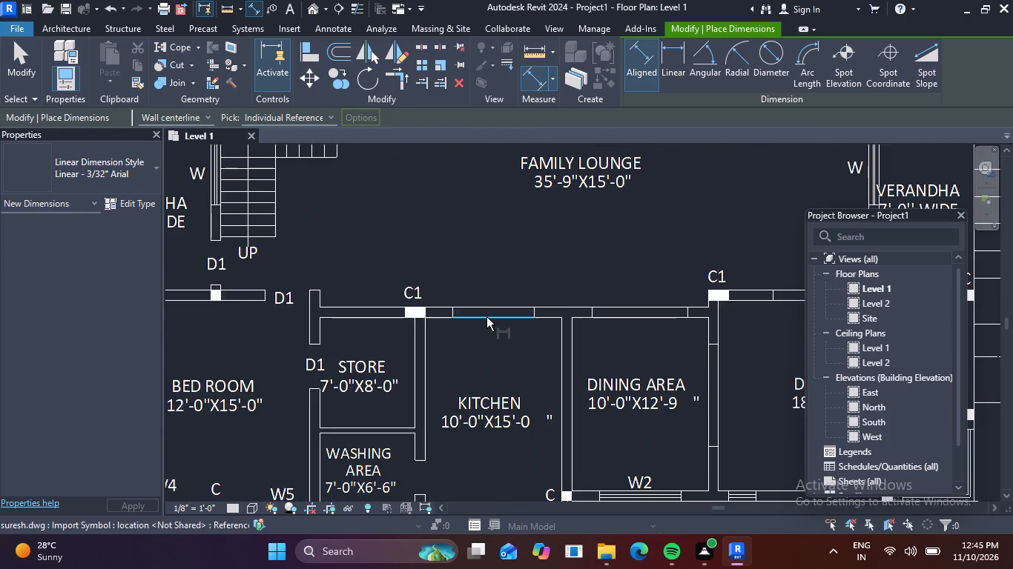
{"action": "scroll", "coordinate": [486, 319], "scroll_direction": "down", "scroll_amount": 2}
{"action": "middle_click_drag", "start_coordinate": [485, 342], "coordinate": [472, 296]}
{"action": "scroll", "coordinate": [418, 352], "scroll_direction": "up", "scroll_amount": 7}
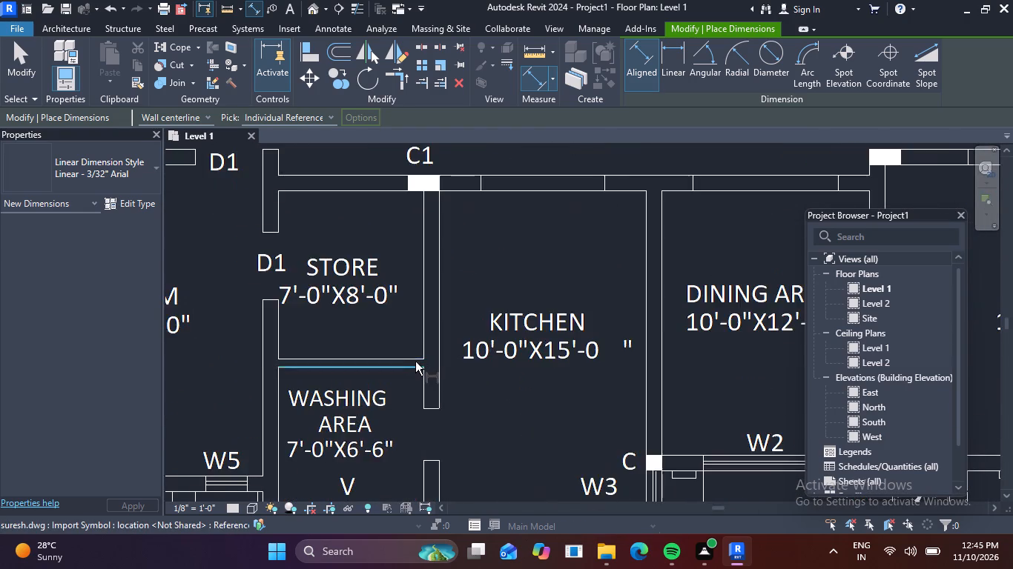
{"action": "scroll", "coordinate": [415, 362], "scroll_direction": "up", "scroll_amount": 2}
{"action": "left_click", "coordinate": [384, 370]}
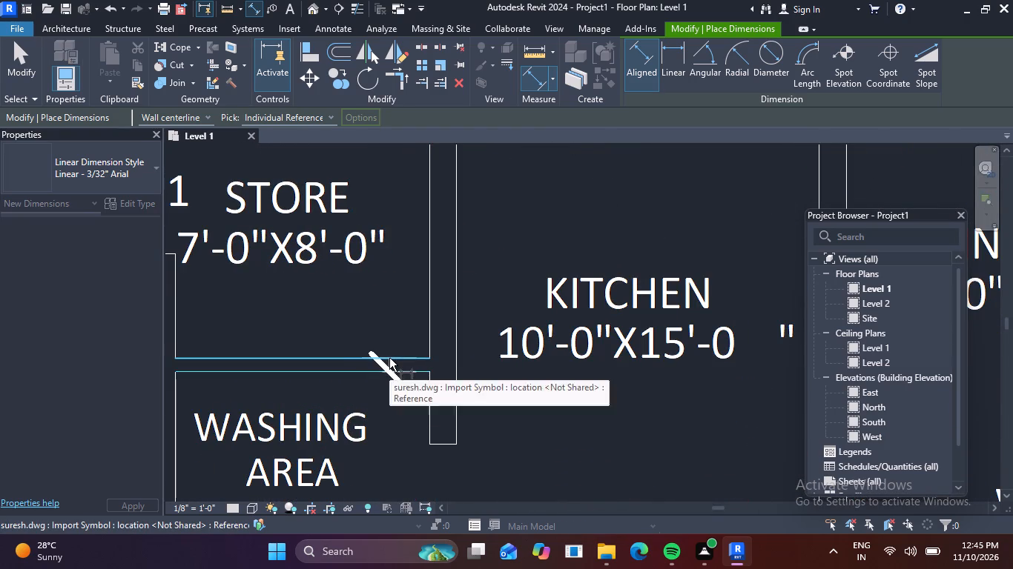
{"action": "left_click", "coordinate": [389, 357]}
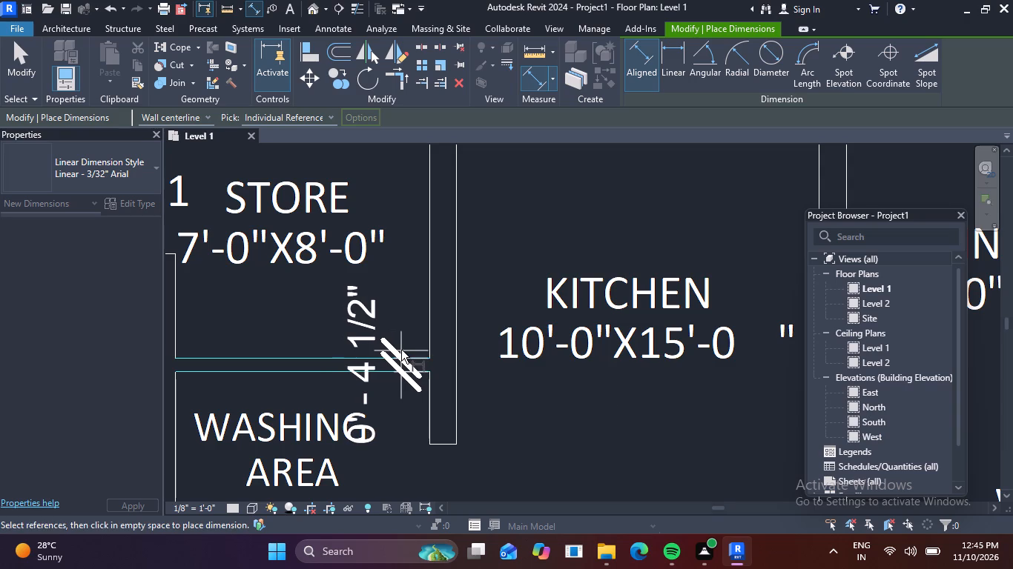
{"action": "key", "text": "Escape"}
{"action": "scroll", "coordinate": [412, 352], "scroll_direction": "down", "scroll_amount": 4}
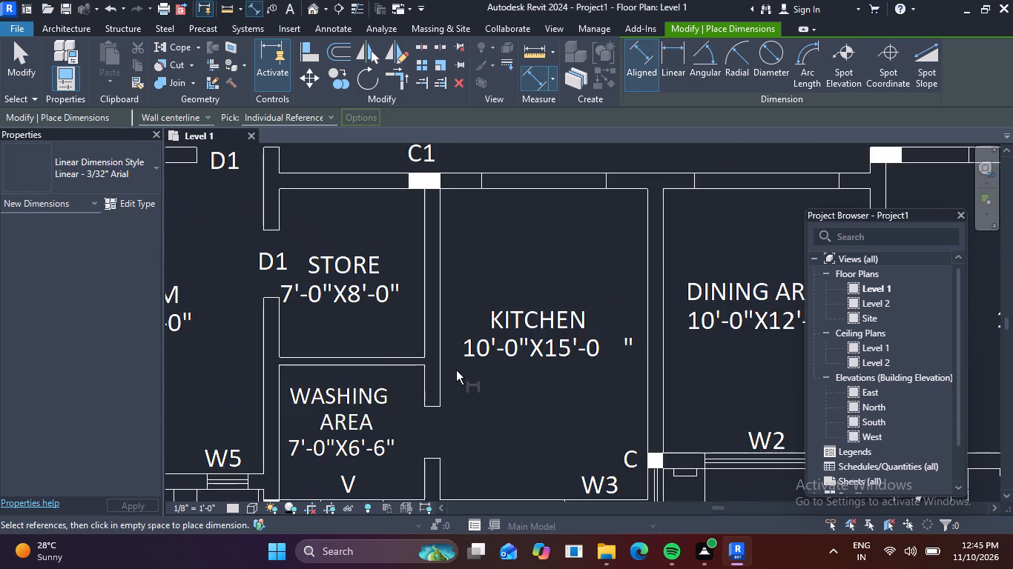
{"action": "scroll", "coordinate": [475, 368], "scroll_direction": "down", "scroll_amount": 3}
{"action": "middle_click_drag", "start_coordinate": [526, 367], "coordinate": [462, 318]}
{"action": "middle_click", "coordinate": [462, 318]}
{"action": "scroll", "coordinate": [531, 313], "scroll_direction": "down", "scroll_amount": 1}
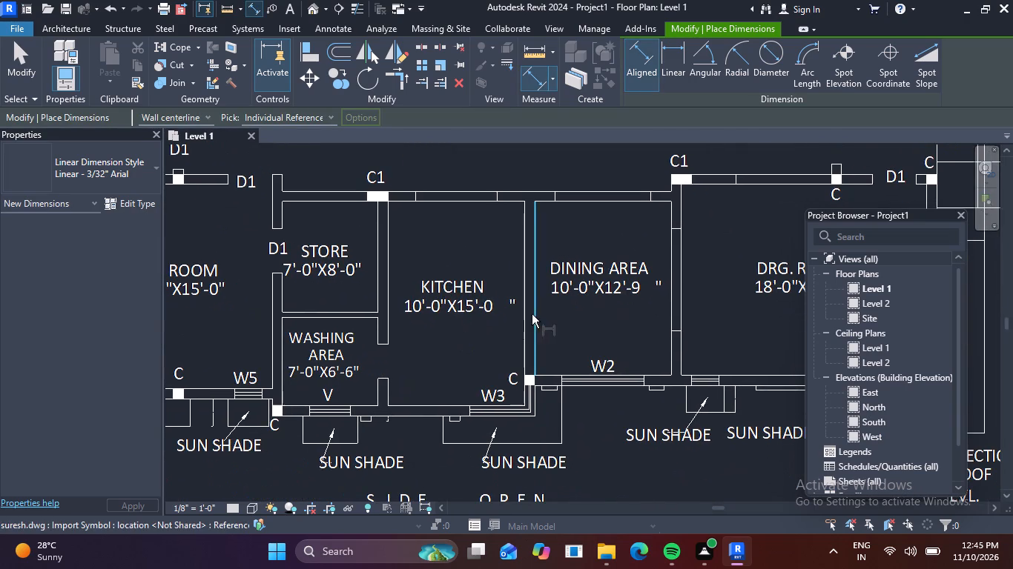
Check the thickness of the drawing room's outer wall on the porch side, below column C, with a temporary aligned dimension.
{"action": "scroll", "coordinate": [609, 301], "scroll_direction": "down", "scroll_amount": 2}
{"action": "middle_click_drag", "start_coordinate": [609, 307], "coordinate": [438, 356]}
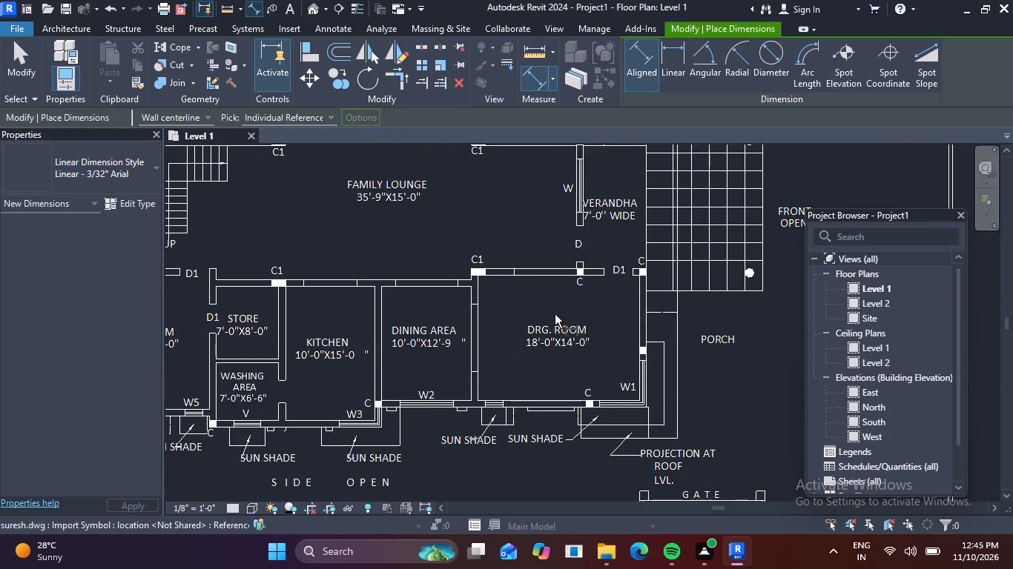
{"action": "middle_click_drag", "start_coordinate": [555, 315], "coordinate": [537, 397]}
{"action": "scroll", "coordinate": [598, 321], "scroll_direction": "up", "scroll_amount": 3}
{"action": "middle_click_drag", "start_coordinate": [622, 362], "coordinate": [579, 296]}
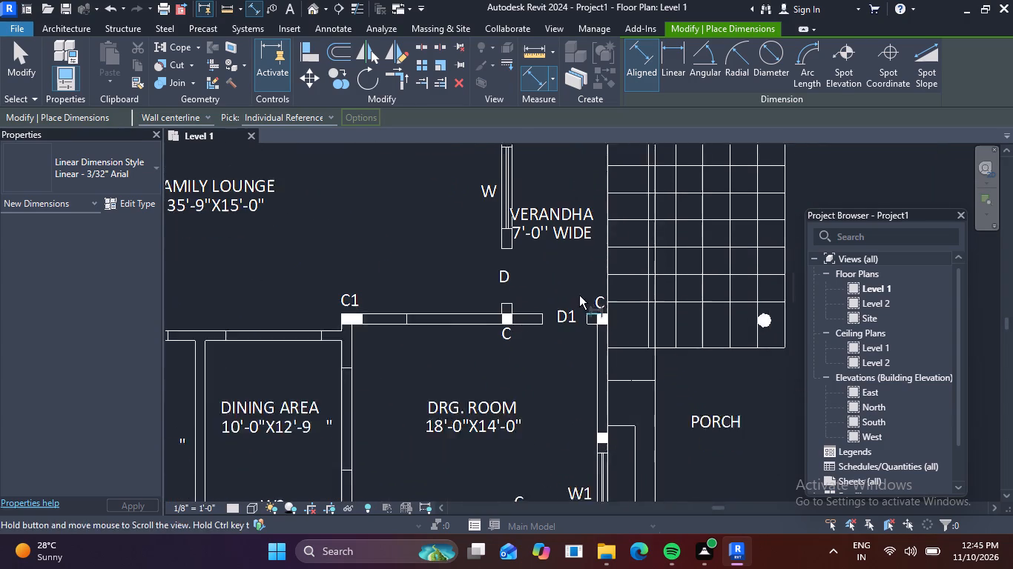
{"action": "middle_click_drag", "start_coordinate": [579, 296], "coordinate": [580, 297]}
{"action": "scroll", "coordinate": [586, 344], "scroll_direction": "up", "scroll_amount": 5}
{"action": "left_click", "coordinate": [594, 348]}
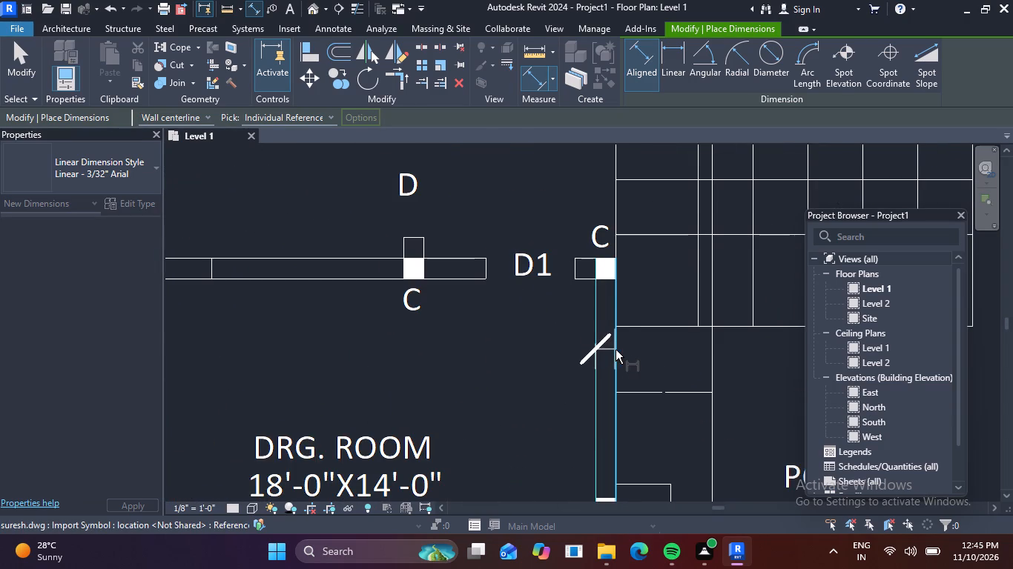
{"action": "left_click", "coordinate": [616, 350]}
{"action": "key", "text": "Escape"}
Examine the remaining ground floor walls around the family lounge, store, kitchen and bedrooms, and end dimensioning.
{"action": "scroll", "coordinate": [602, 346], "scroll_direction": "down", "scroll_amount": 9}
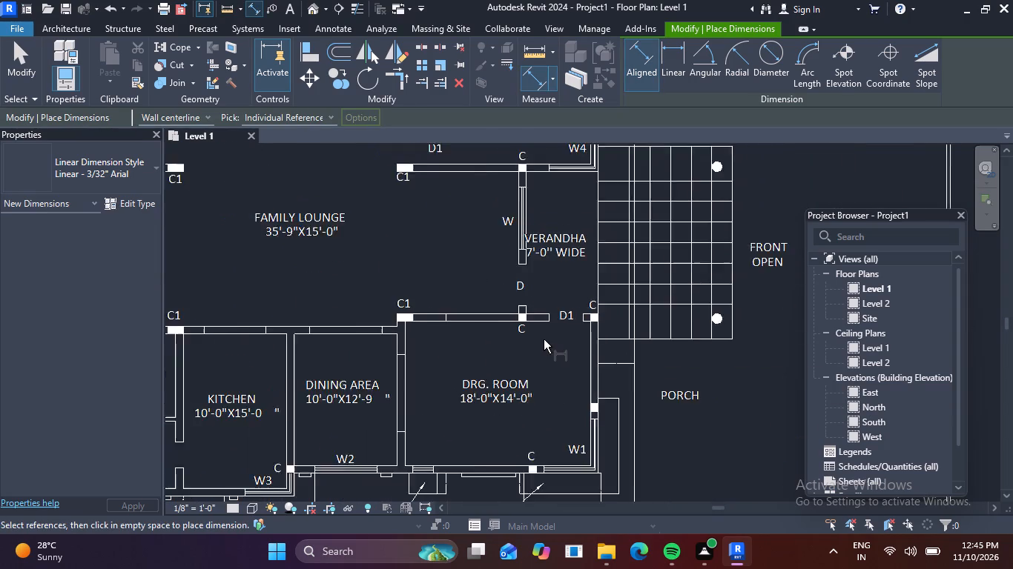
{"action": "middle_click_drag", "start_coordinate": [486, 347], "coordinate": [618, 368]}
{"action": "scroll", "coordinate": [518, 336], "scroll_direction": "down", "scroll_amount": 1}
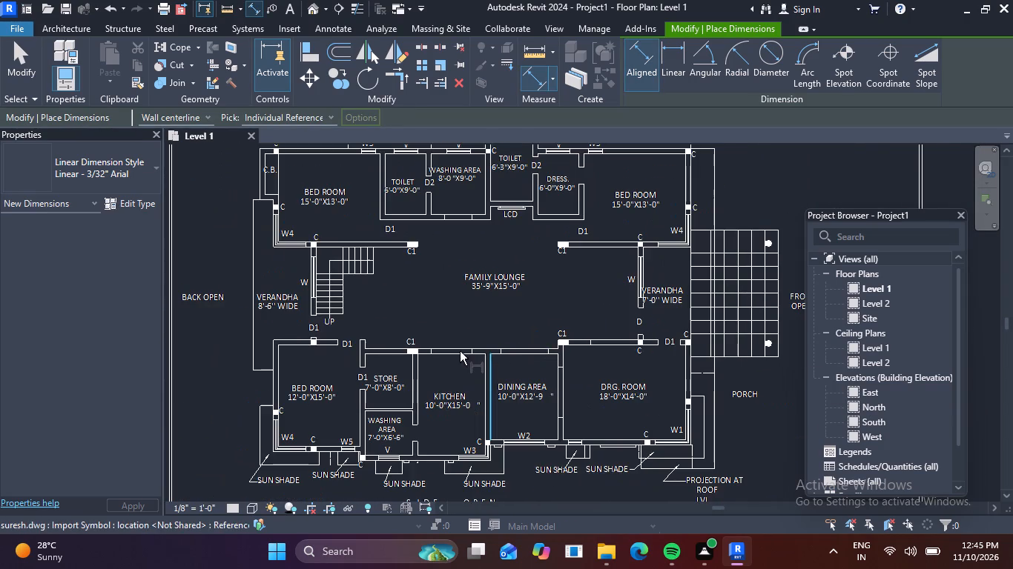
{"action": "scroll", "coordinate": [459, 353], "scroll_direction": "down", "scroll_amount": 1}
{"action": "middle_click_drag", "start_coordinate": [459, 358], "coordinate": [463, 379]}
{"action": "scroll", "coordinate": [354, 373], "scroll_direction": "up", "scroll_amount": 4}
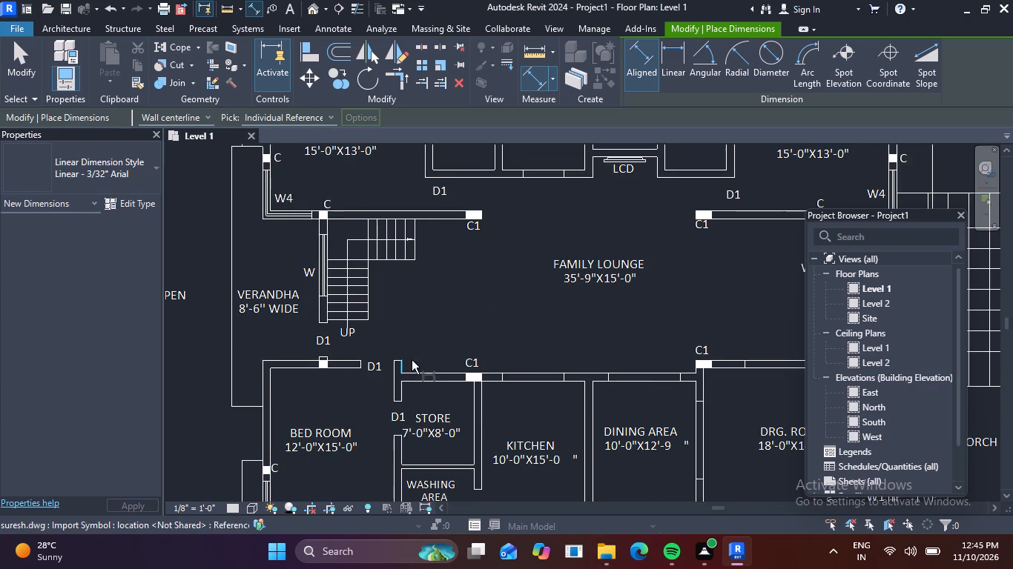
{"action": "middle_click_drag", "start_coordinate": [540, 377], "coordinate": [504, 326]}
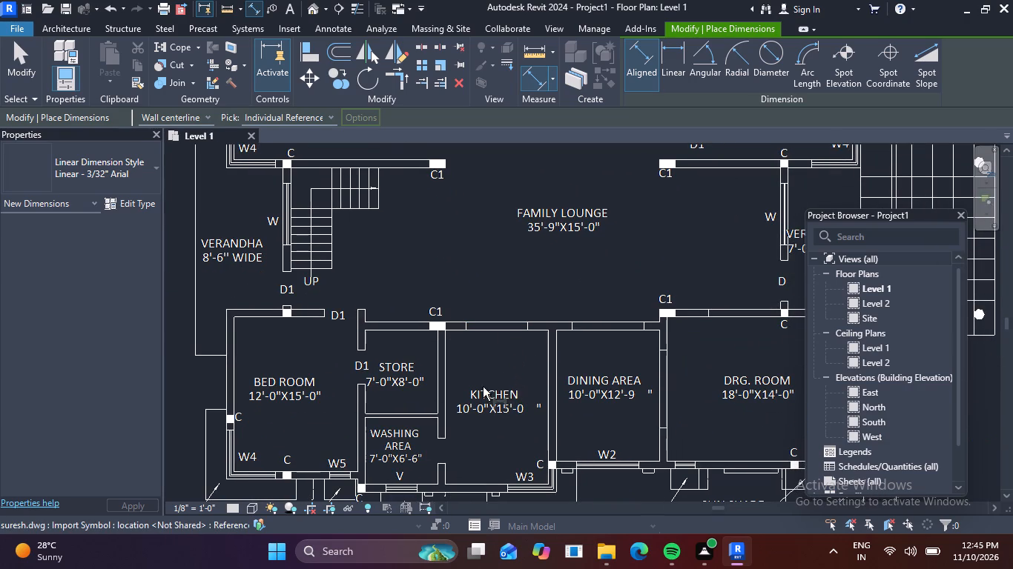
{"action": "scroll", "coordinate": [334, 224], "scroll_direction": "down", "scroll_amount": 3}
{"action": "middle_click_drag", "start_coordinate": [409, 248], "coordinate": [446, 336]}
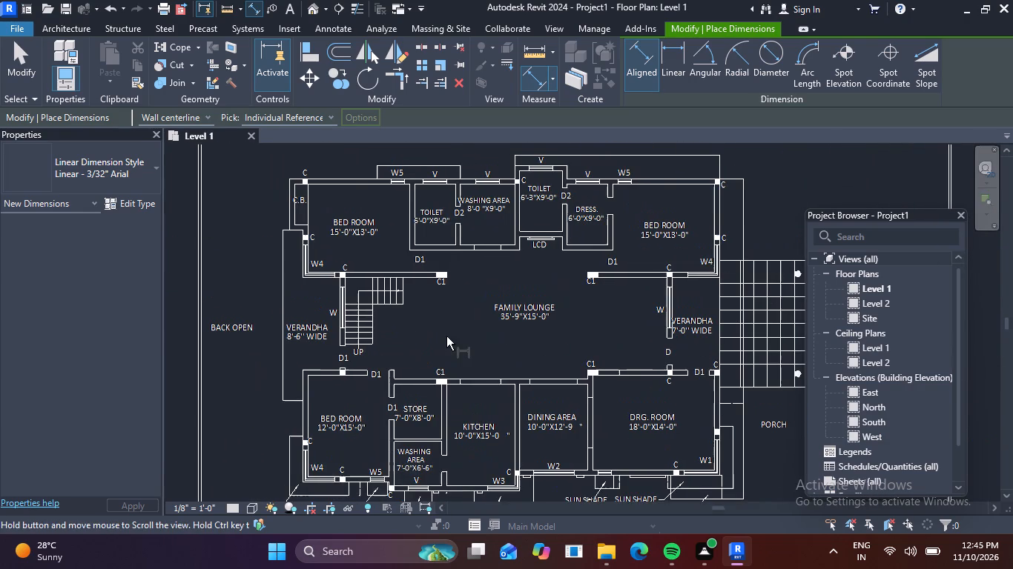
{"action": "key", "text": "Escape"}
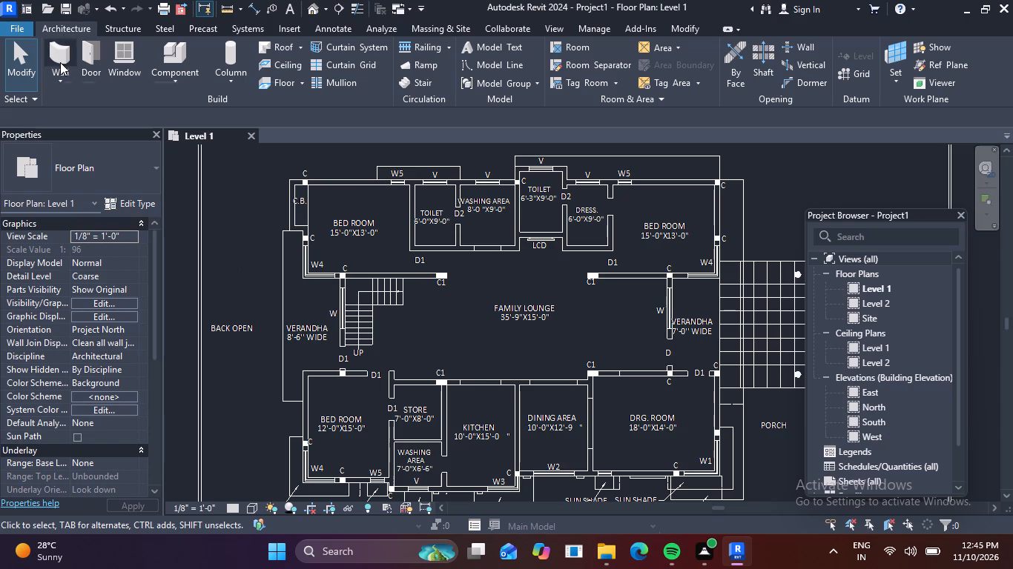
Start the Wall tool and look through the available wall types for a suitable thickness.
{"action": "left_click", "coordinate": [60, 62]}
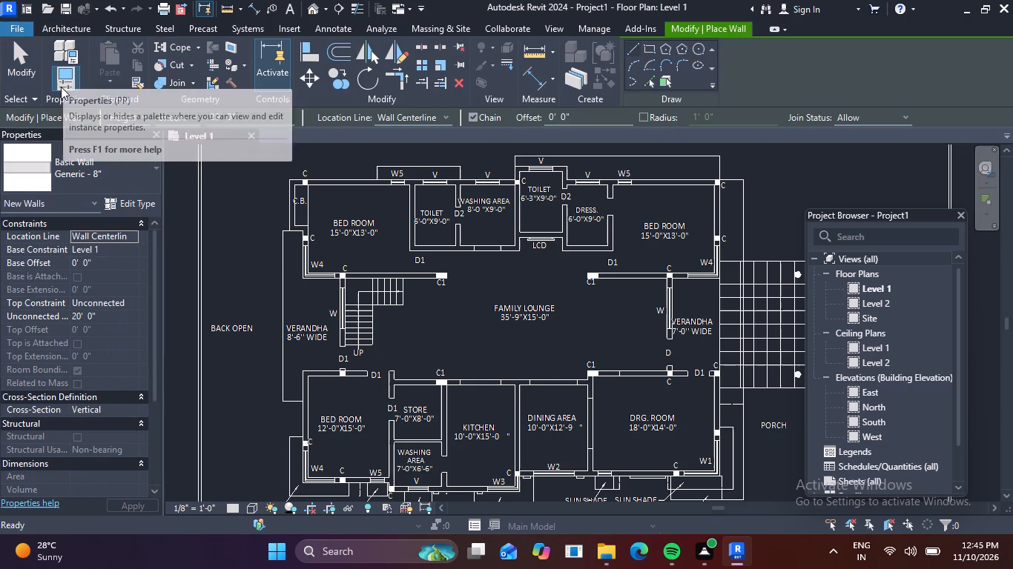
{"action": "left_click", "coordinate": [156, 167]}
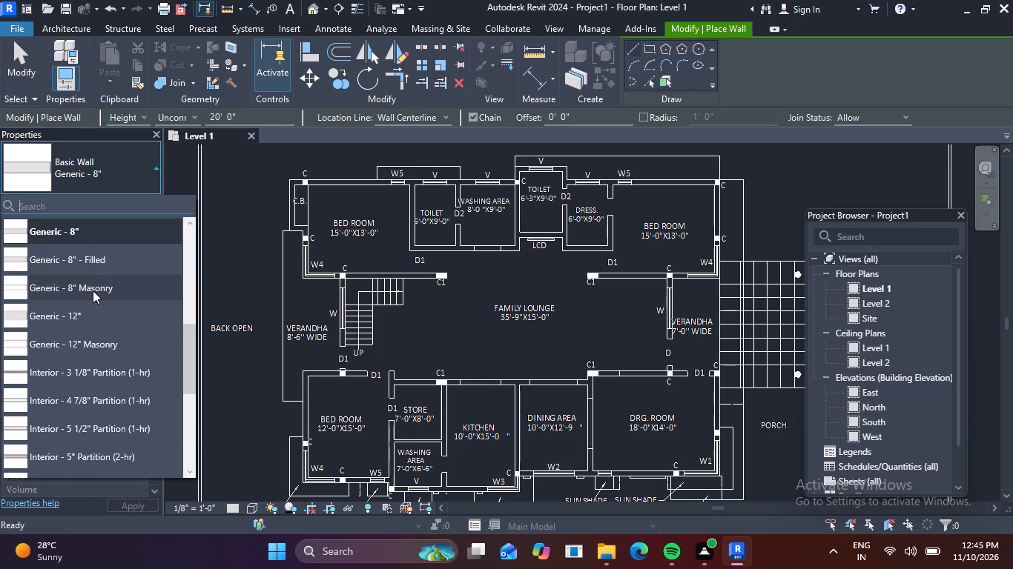
{"action": "scroll", "coordinate": [92, 303], "scroll_direction": "down", "scroll_amount": 4}
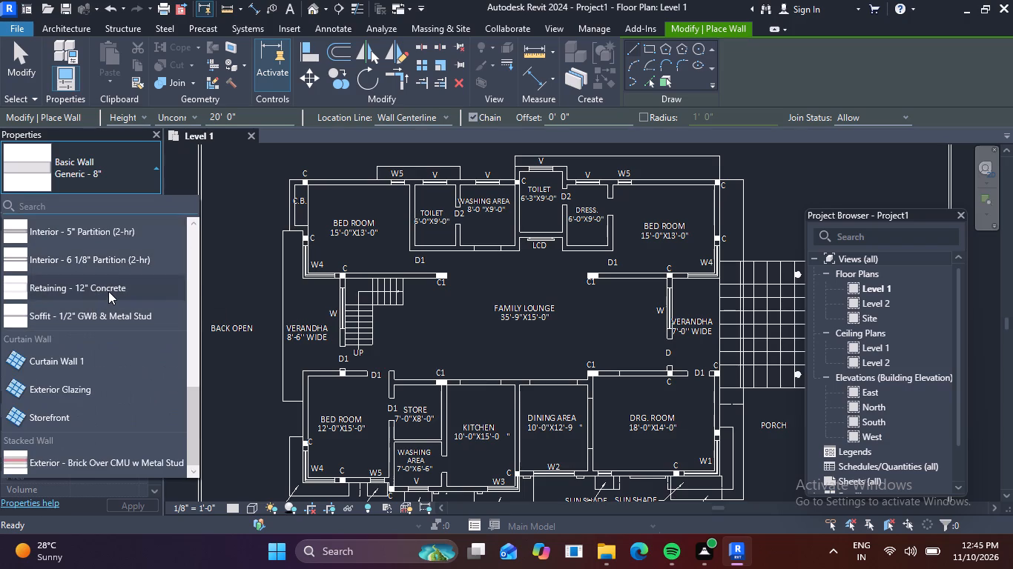
{"action": "scroll", "coordinate": [108, 291], "scroll_direction": "down", "scroll_amount": 3}
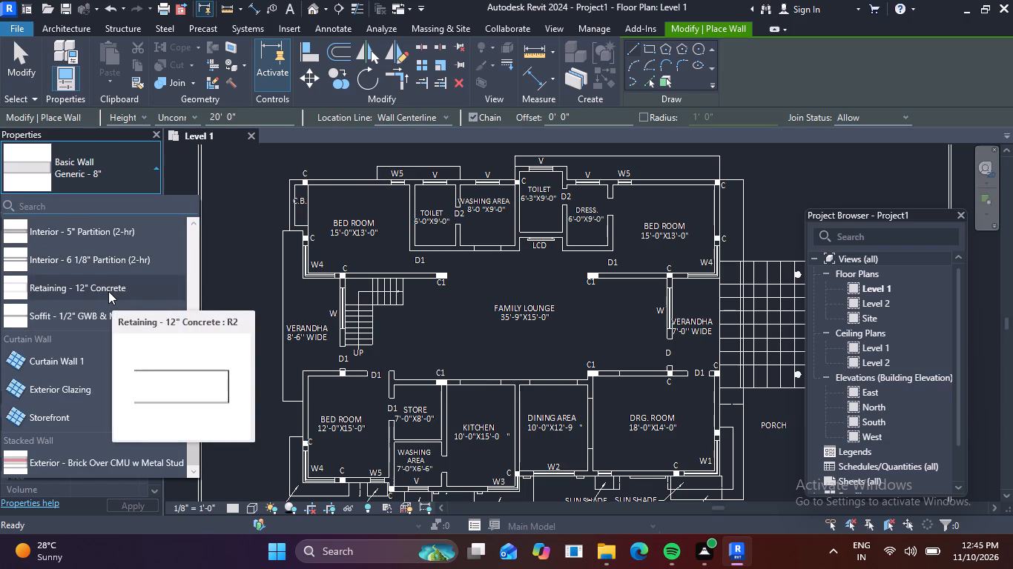
{"action": "scroll", "coordinate": [108, 291], "scroll_direction": "up", "scroll_amount": 6}
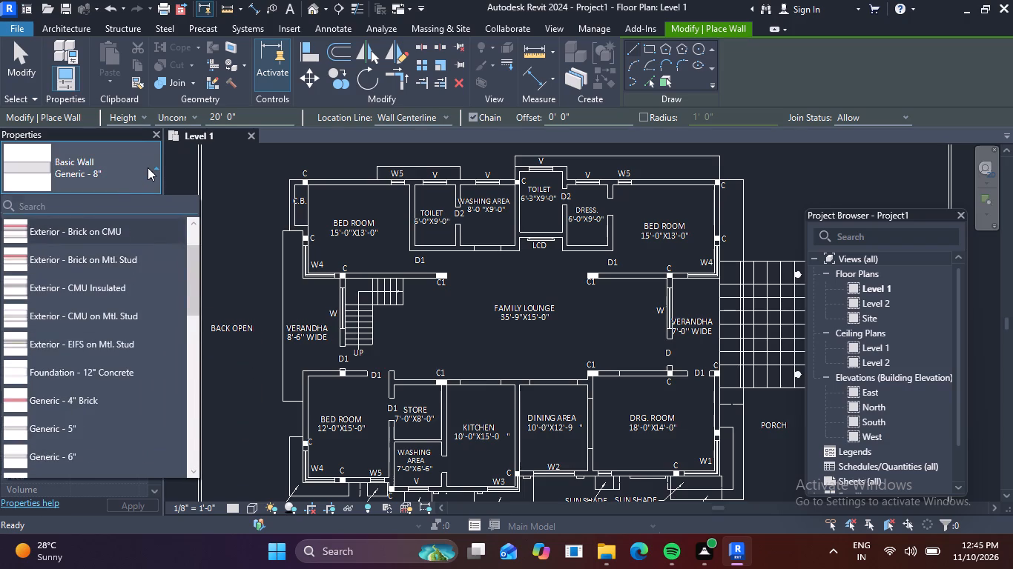
{"action": "left_click", "coordinate": [148, 167]}
{"action": "left_click", "coordinate": [146, 170]}
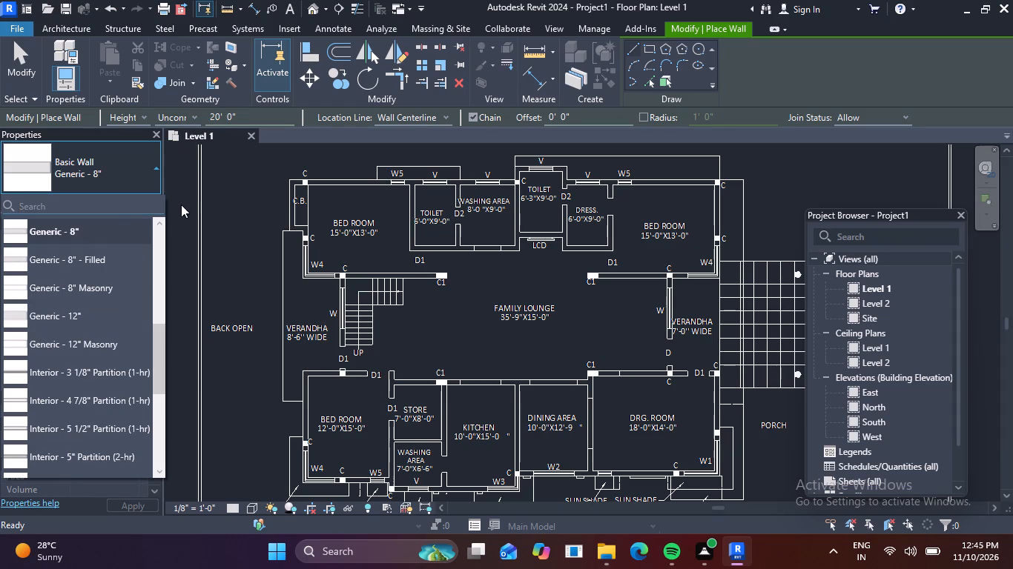
{"action": "left_click", "coordinate": [157, 167]}
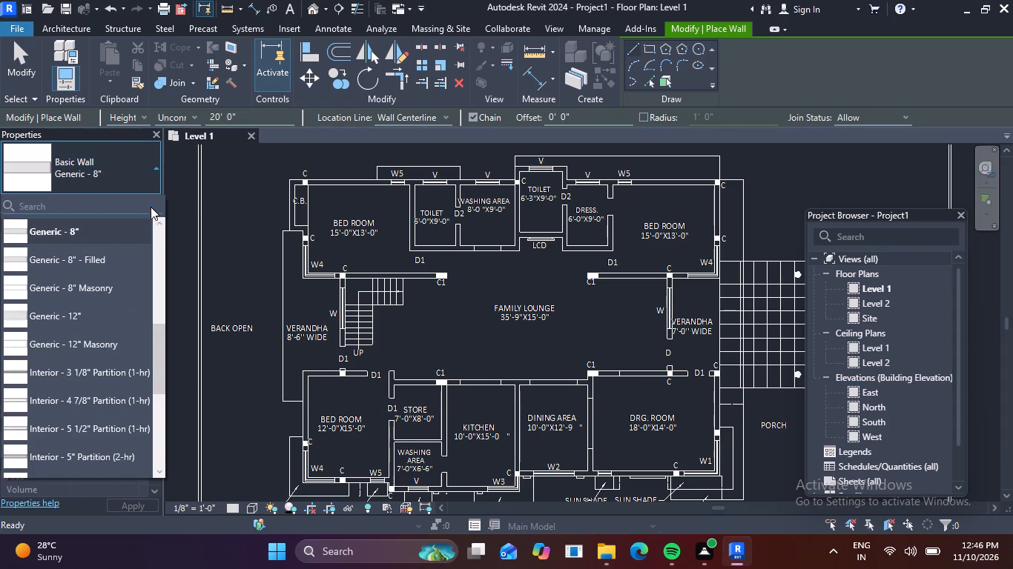
{"action": "left_click", "coordinate": [148, 207]}
Duplicate the Generic - 8" basic wall type and name the copy wall 9".
{"action": "left_click", "coordinate": [145, 196]}
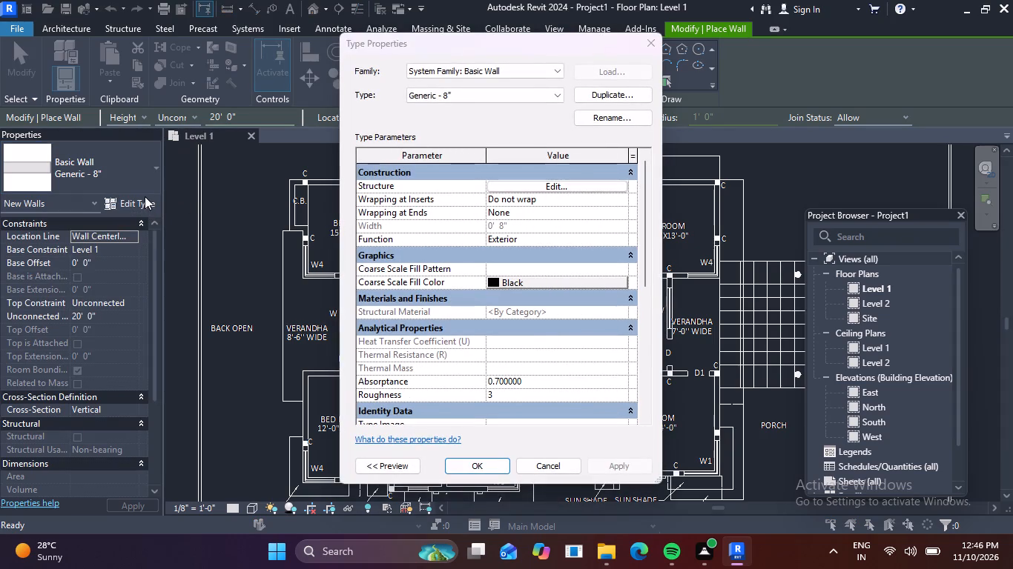
{"action": "left_click", "coordinate": [610, 94]}
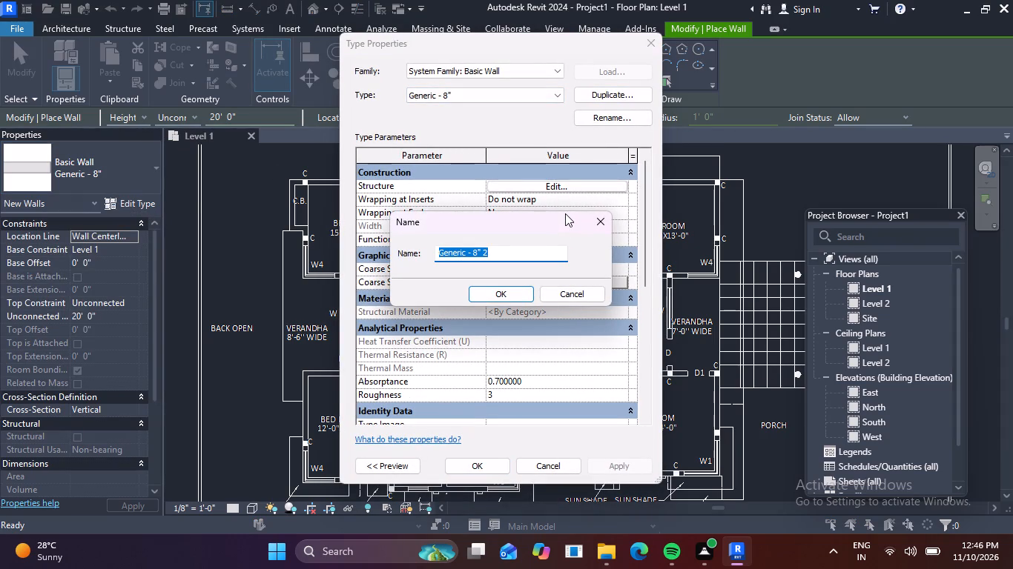
{"action": "left_click", "coordinate": [533, 256]}
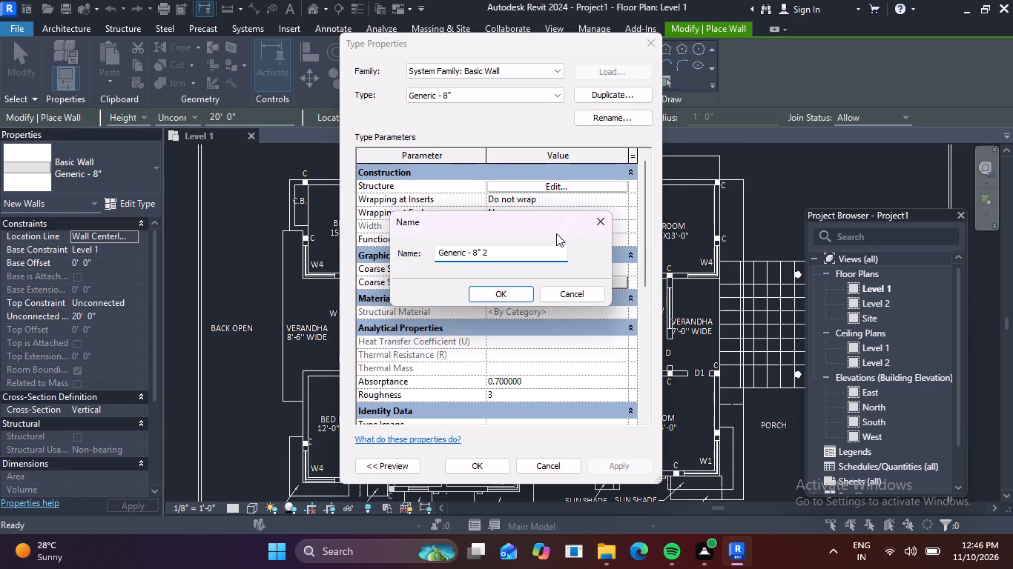
{"action": "key", "text": "BackSpace"}
{"action": "key", "text": "BackSpace"}
{"action": "key", "text": "BackSpace"}
{"action": "key", "text": "BackSpace"}
{"action": "key", "text": "BackSpace"}
{"action": "key", "text": "BackSpace"}
{"action": "key", "text": "BackSpace"}
{"action": "key", "text": "BackSpace"}
{"action": "key", "text": "BackSpace"}
{"action": "key", "text": "BackSpace"}
{"action": "key", "text": "BackSpace"}
{"action": "key", "text": "BackSpace"}
{"action": "key", "text": "BackSpace"}
{"action": "key", "text": "BackSpace"}
{"action": "key", "text": "BackSpace"}
{"action": "key", "text": "BackSpace"}
{"action": "key", "text": "BackSpace"}
{"action": "key", "text": "BackSpace"}
{"action": "key", "text": "BackSpace"}
{"action": "key", "text": "BackSpace"}
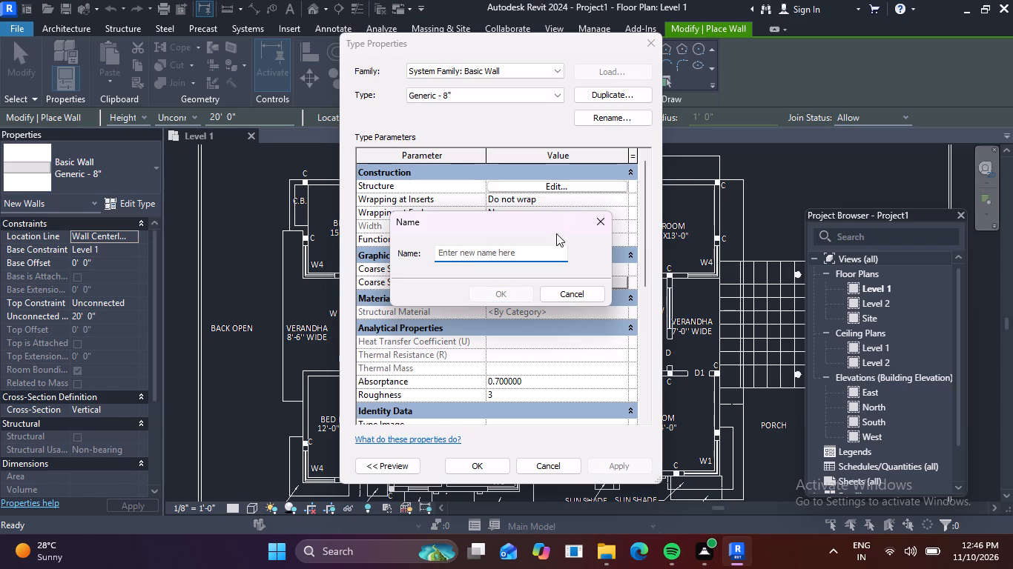
{"action": "type", "text": "wa"}
{"action": "type", "text": "ll"}
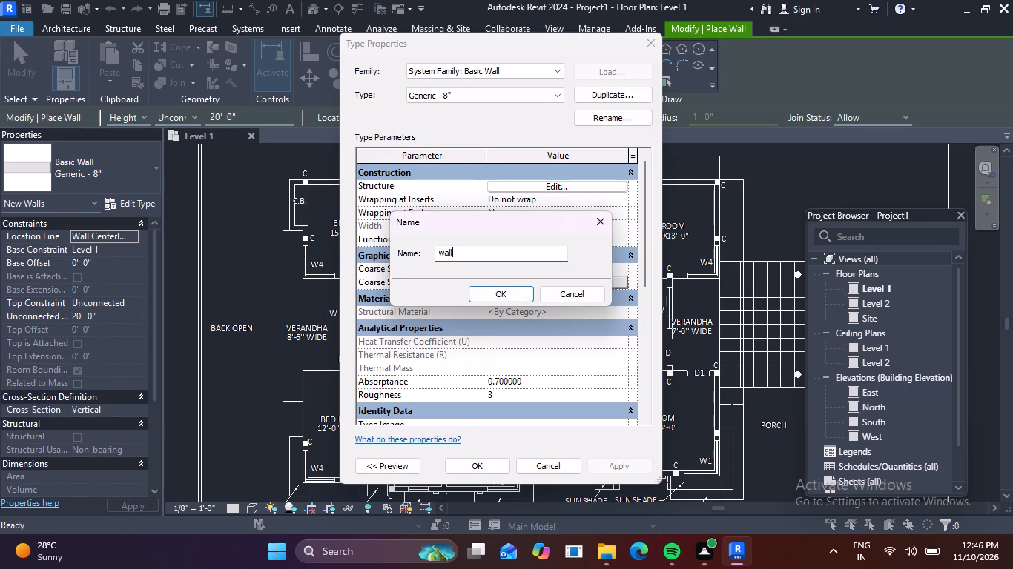
{"action": "key", "text": "space"}
{"action": "type", "text": "9\""}
{"action": "left_click", "coordinate": [503, 296]}
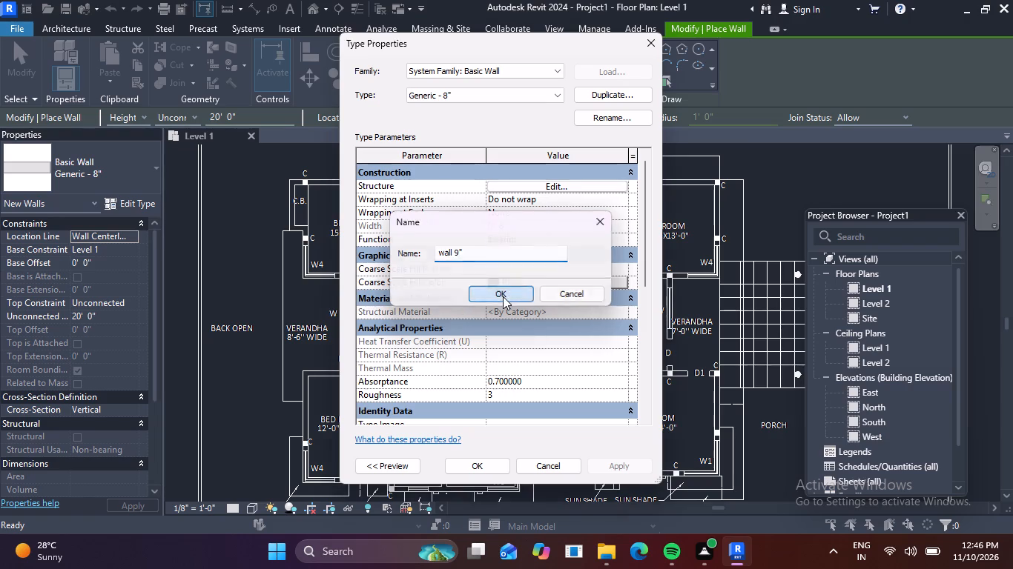
Set the structure layer thickness of the wall 9" type to 9" and accept the type properties.
{"action": "left_click", "coordinate": [554, 187]}
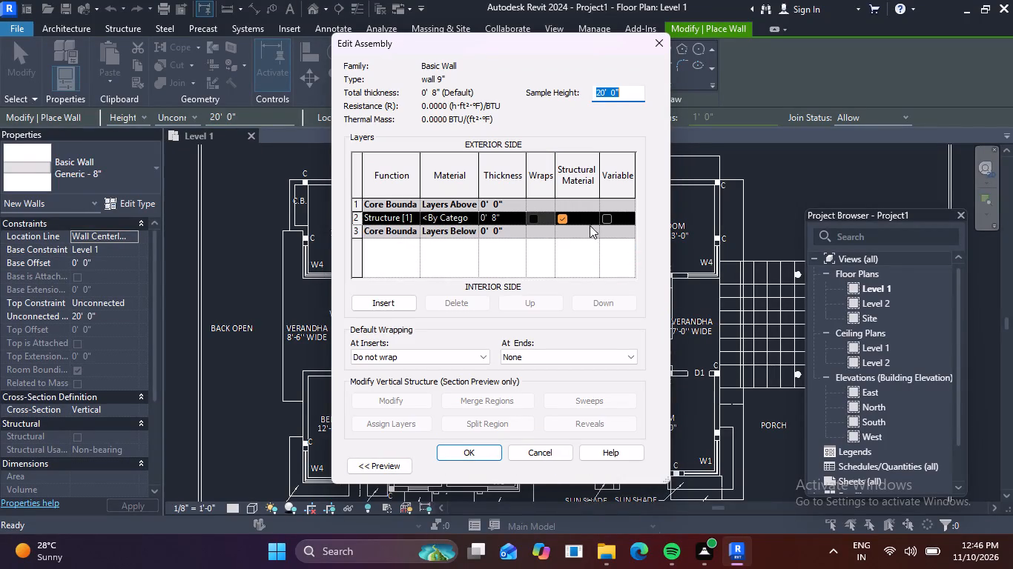
{"action": "left_click", "coordinate": [512, 219]}
{"action": "key", "text": "BackSpace"}
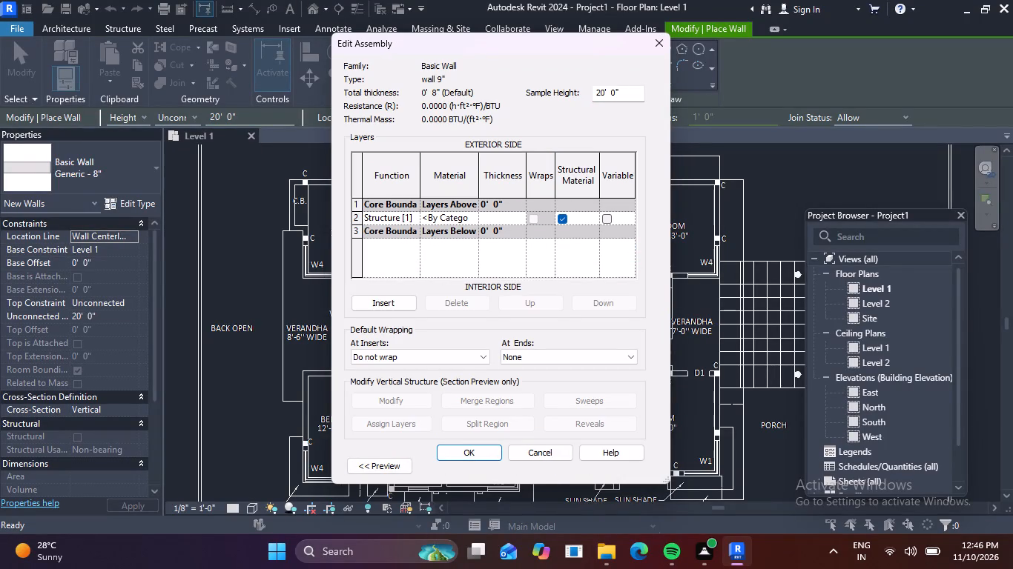
{"action": "key", "text": "9"}
{"action": "key", "text": "shift+quotedbl"}
{"action": "key", "text": "Return"}
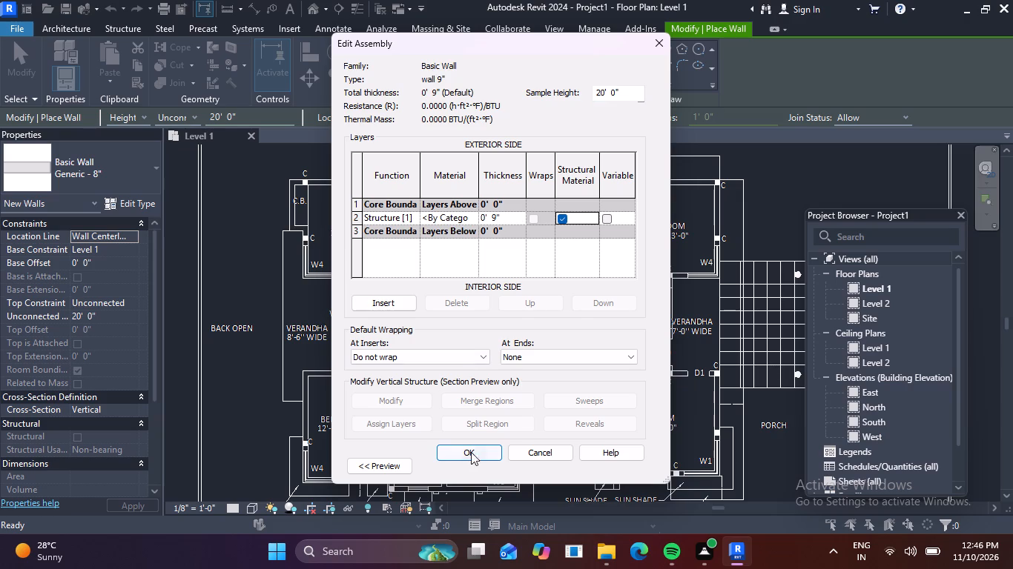
{"action": "left_click", "coordinate": [468, 454]}
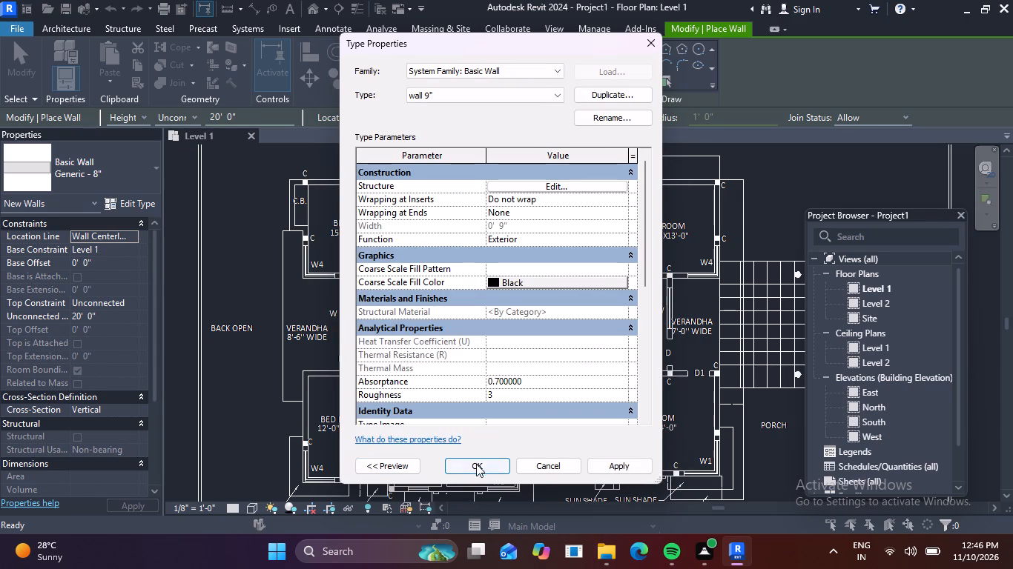
{"action": "left_click", "coordinate": [476, 462]}
Duplicate the wall 9" basic wall type and name the copy wall 4.5.
{"action": "left_click", "coordinate": [130, 199]}
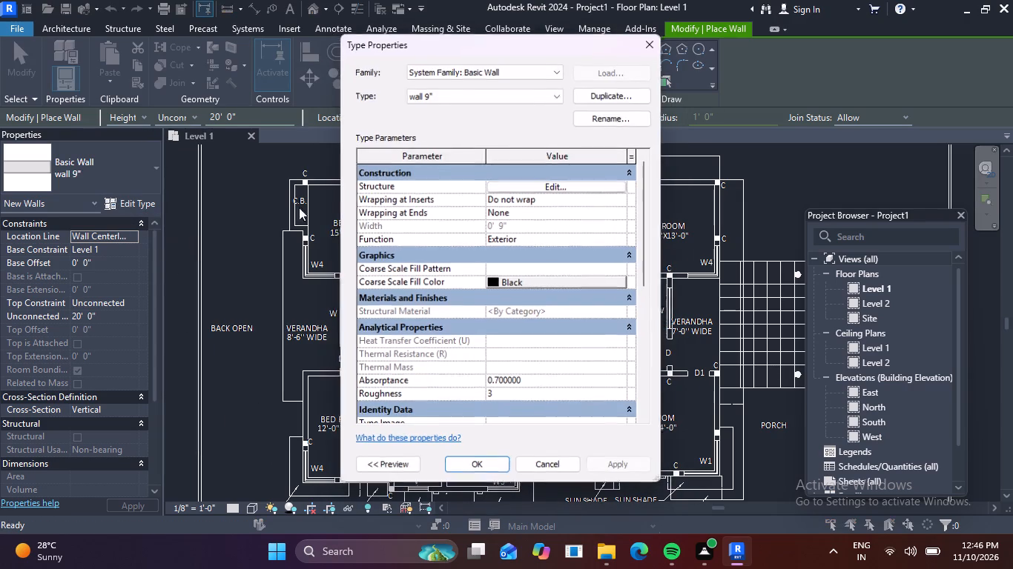
{"action": "left_click", "coordinate": [610, 100]}
{"action": "left_click", "coordinate": [509, 253]}
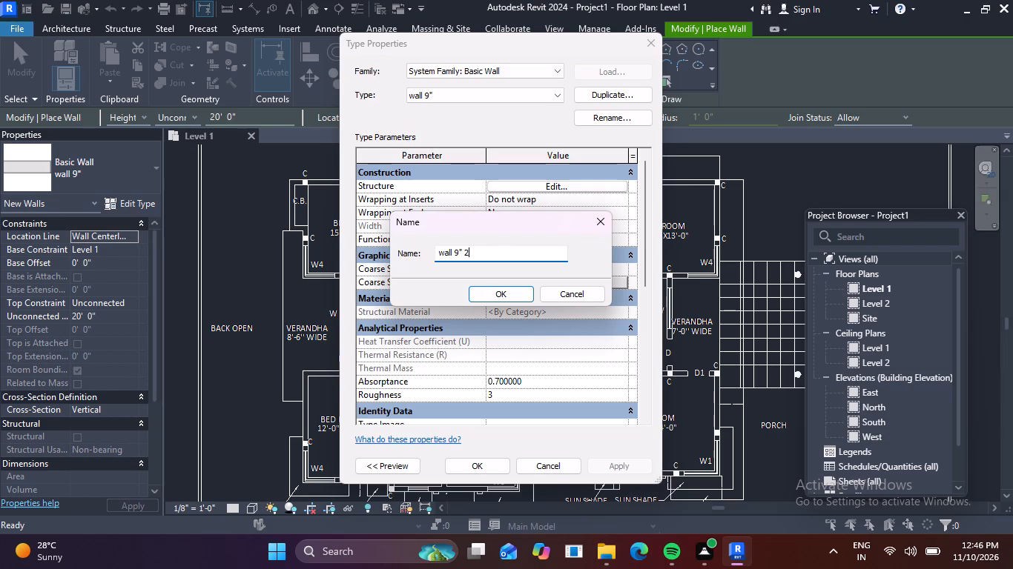
{"action": "key", "text": "BackSpace"}
{"action": "key", "text": "BackSpace"}
{"action": "key", "text": "BackSpace"}
{"action": "key", "text": "BackSpace"}
{"action": "key", "text": "4"}
{"action": "type", "text": "-1"}
{"action": "type", "text": "/2"}
{"action": "key", "text": "shift+quotedbl"}
{"action": "key", "text": "BackSpace"}
{"action": "key", "text": "BackSpace"}
{"action": "key", "text": "BackSpace"}
{"action": "key", "text": "BackSpace"}
{"action": "key", "text": "BackSpace"}
{"action": "type", "text": ".5"}
{"action": "left_click", "coordinate": [501, 298]}
Set the structure layer thickness of the wall 4.5 type to 4.5" and accept the type properties.
{"action": "left_click", "coordinate": [585, 187]}
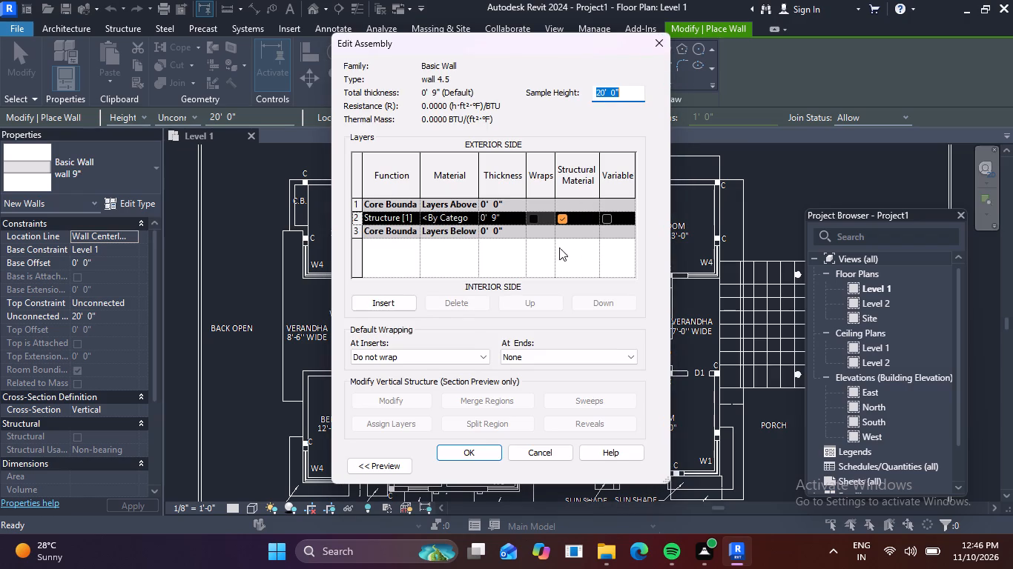
{"action": "left_click", "coordinate": [522, 219]}
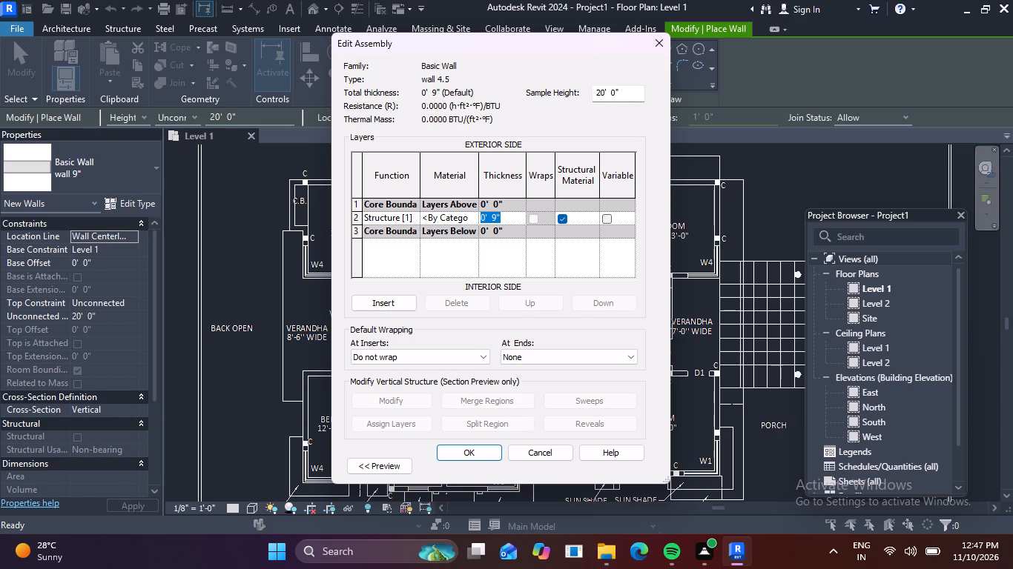
{"action": "key", "text": "BackSpace"}
{"action": "key", "text": "4"}
{"action": "type", "text": ".5"}
{"action": "key", "text": "Return"}
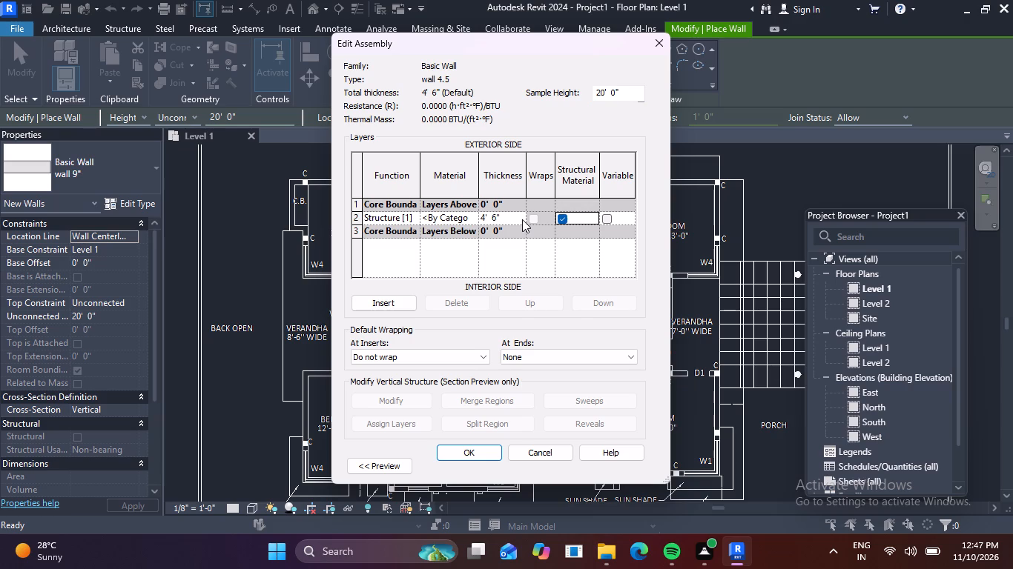
{"action": "left_click", "coordinate": [509, 219]}
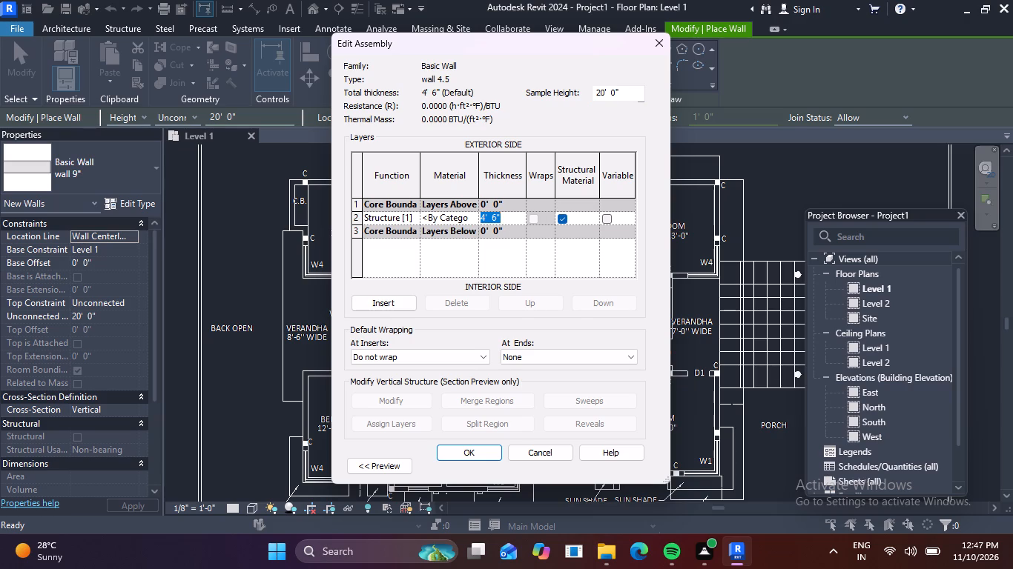
{"action": "key", "text": "BackSpace"}
{"action": "key", "text": "4"}
{"action": "key", "text": "period"}
{"action": "key", "text": "5"}
{"action": "key", "text": "shift+quotedbl"}
{"action": "key", "text": "Return"}
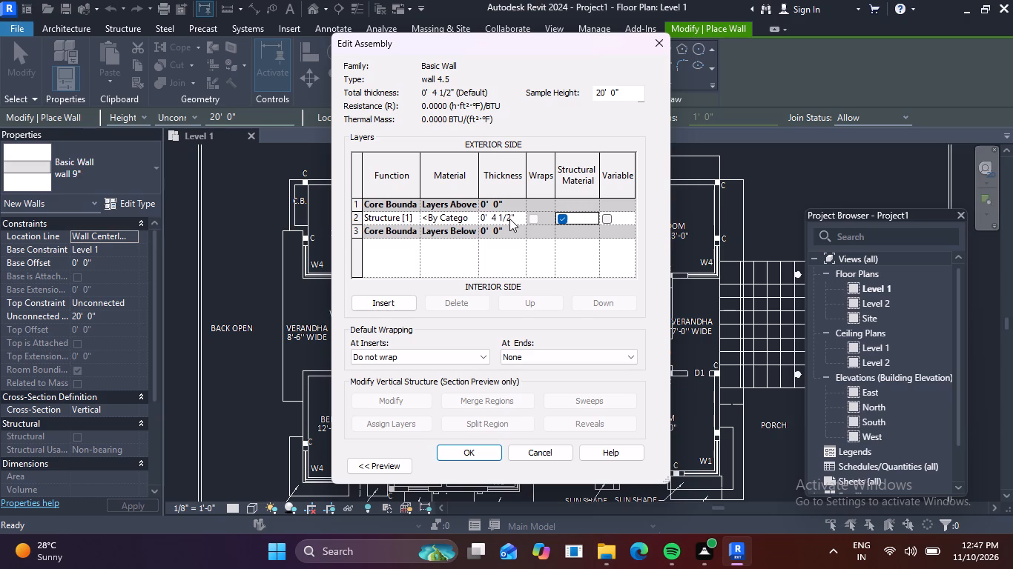
{"action": "left_click", "coordinate": [469, 450]}
{"action": "left_click", "coordinate": [480, 462]}
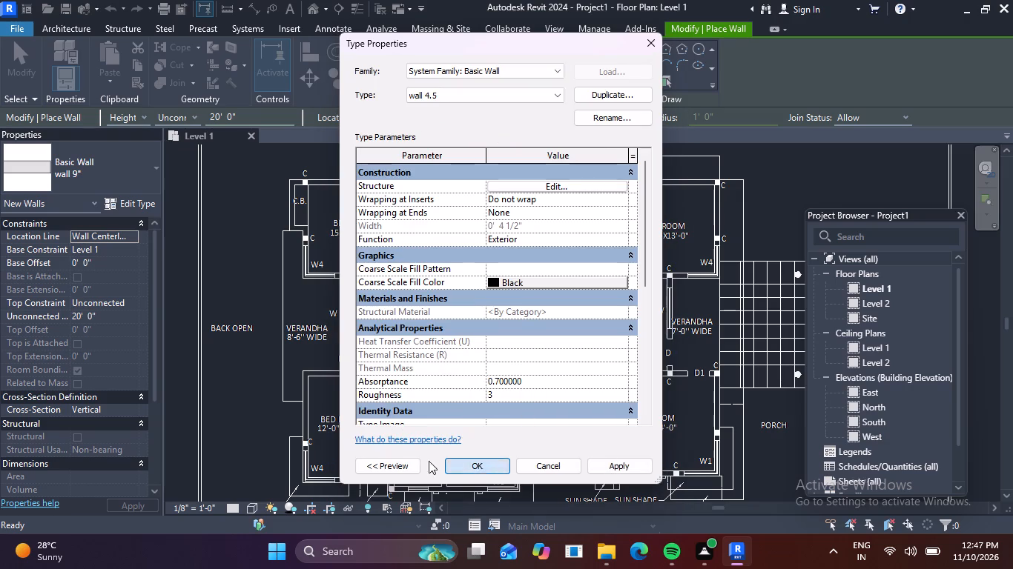
Using wall 9" with location line Finish Face: Exterior, draw the outer wall from the C.B. corner past the washing area to column C.
{"action": "scroll", "coordinate": [236, 327], "scroll_direction": "down", "scroll_amount": 2}
{"action": "middle_click_drag", "start_coordinate": [271, 326], "coordinate": [387, 305]}
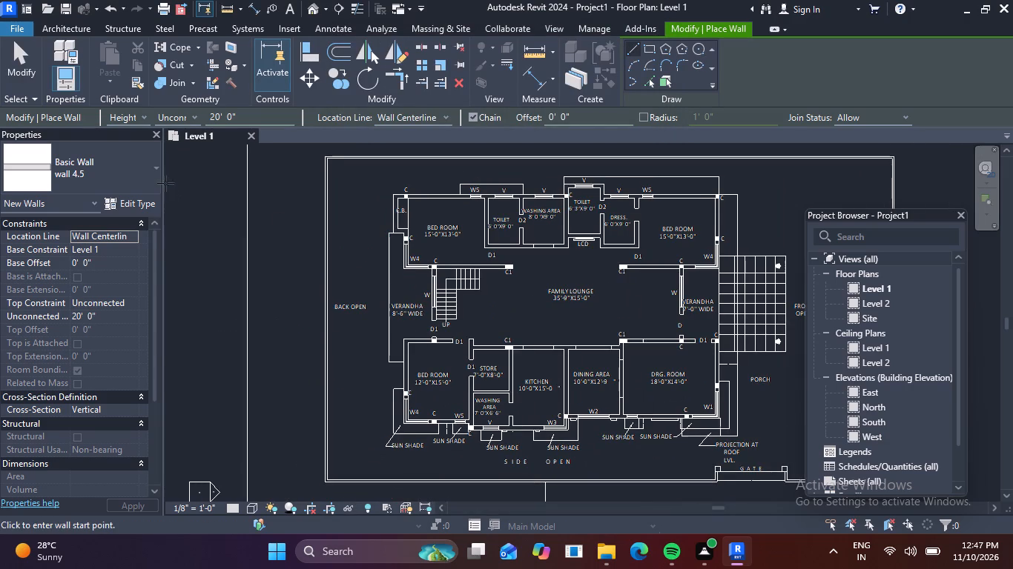
{"action": "left_click", "coordinate": [158, 173]}
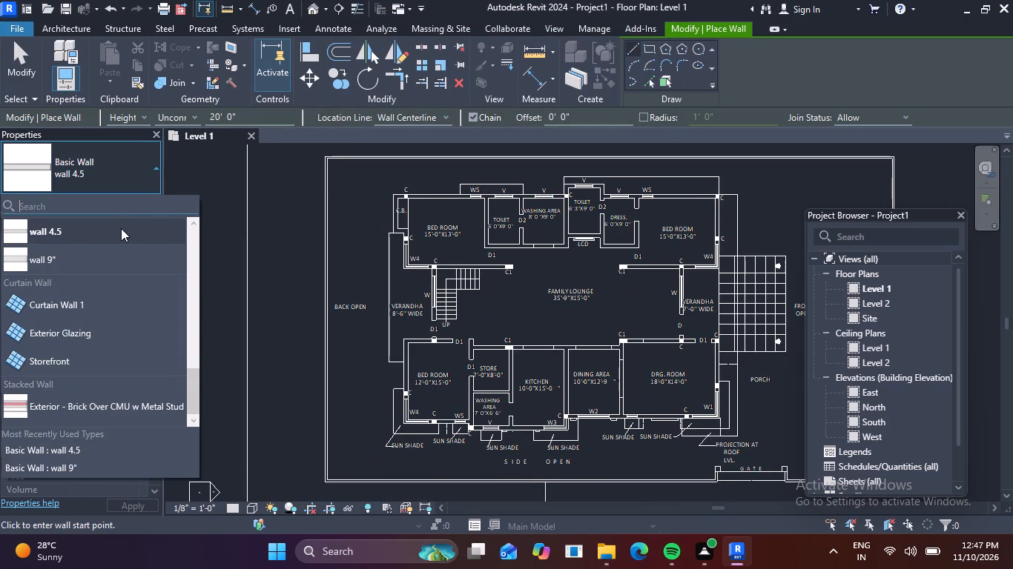
{"action": "left_click", "coordinate": [93, 259]}
{"action": "middle_click_drag", "start_coordinate": [441, 244], "coordinate": [381, 239]}
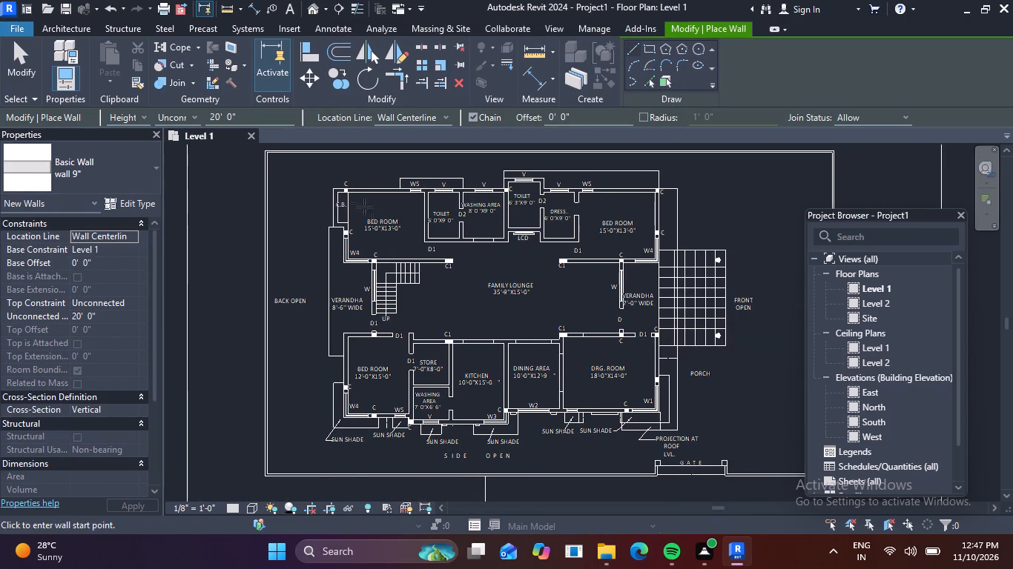
{"action": "scroll", "coordinate": [336, 192], "scroll_direction": "up", "scroll_amount": 8}
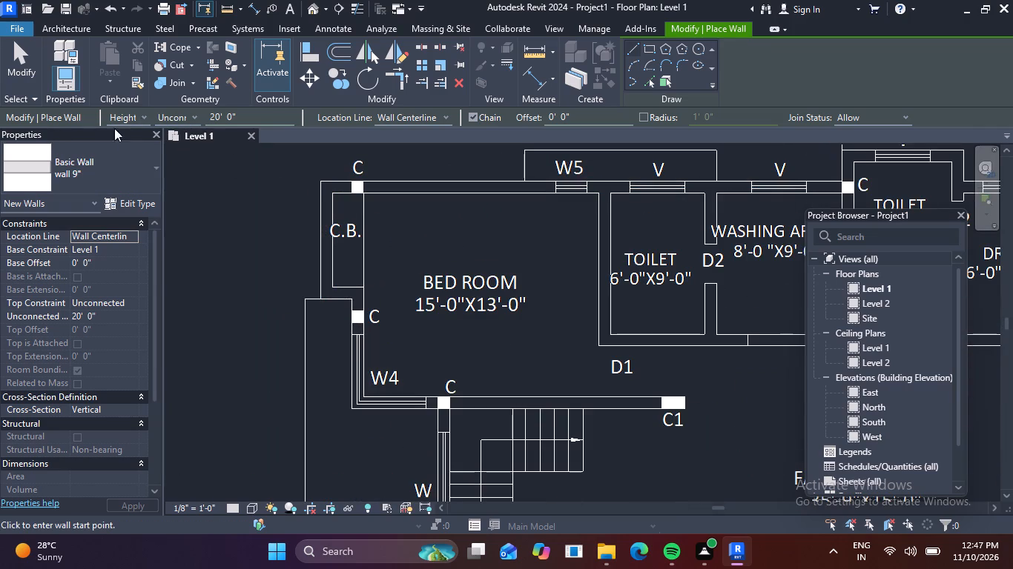
{"action": "left_click", "coordinate": [447, 113]}
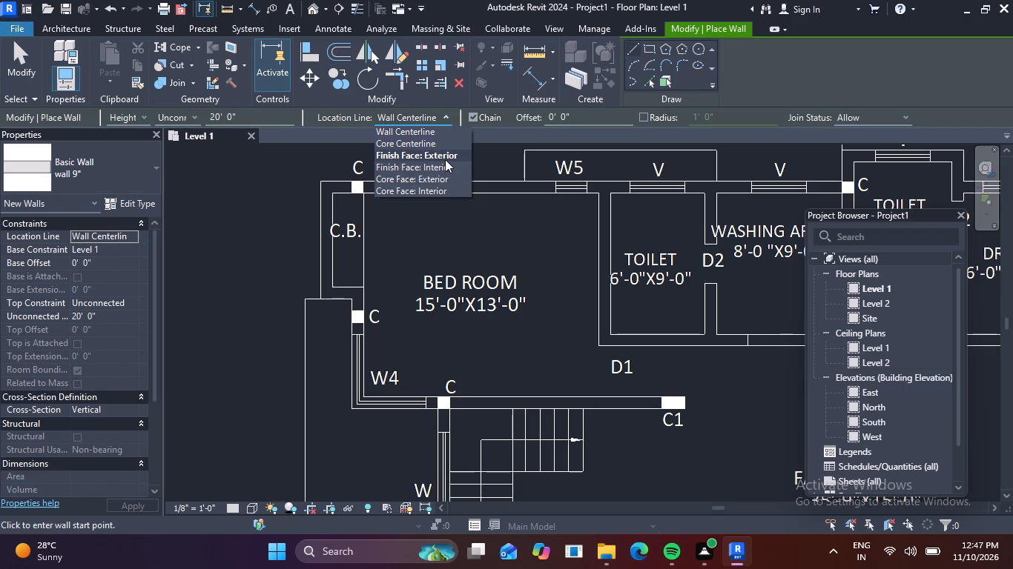
{"action": "left_click", "coordinate": [446, 157]}
{"action": "left_click", "coordinate": [317, 184]}
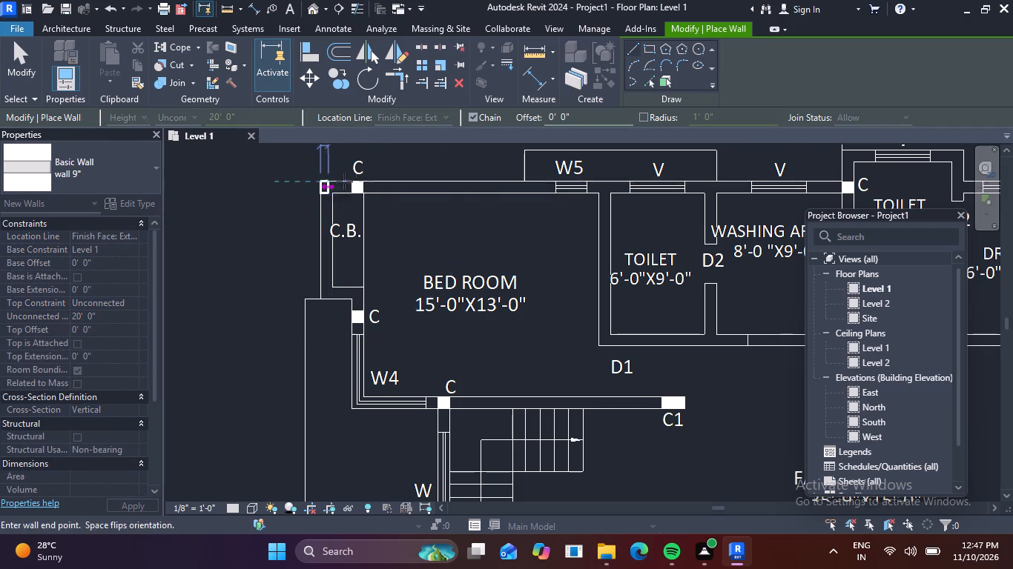
{"action": "middle_click_drag", "start_coordinate": [588, 186], "coordinate": [341, 185]}
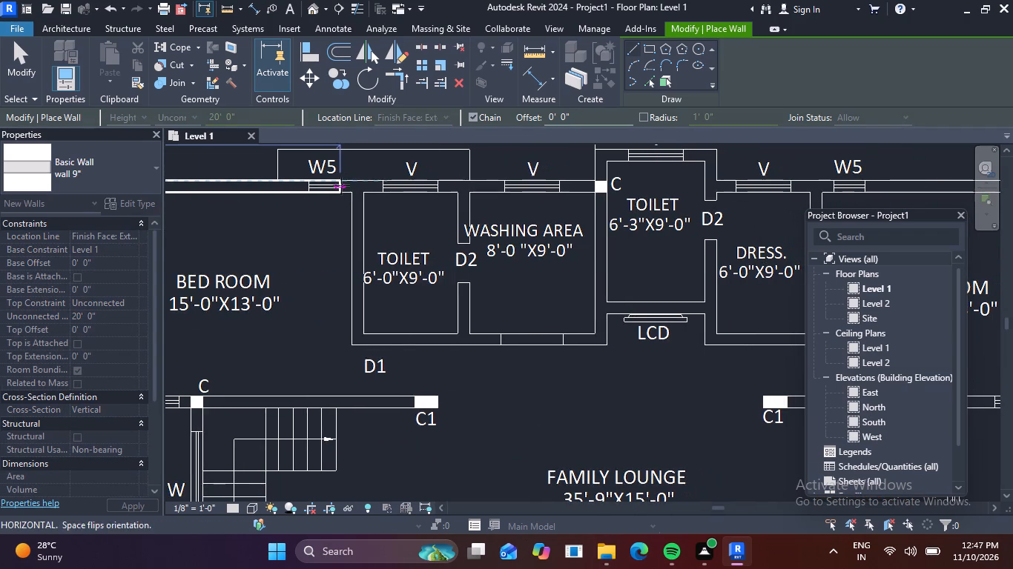
{"action": "scroll", "coordinate": [604, 176], "scroll_direction": "up", "scroll_amount": 3}
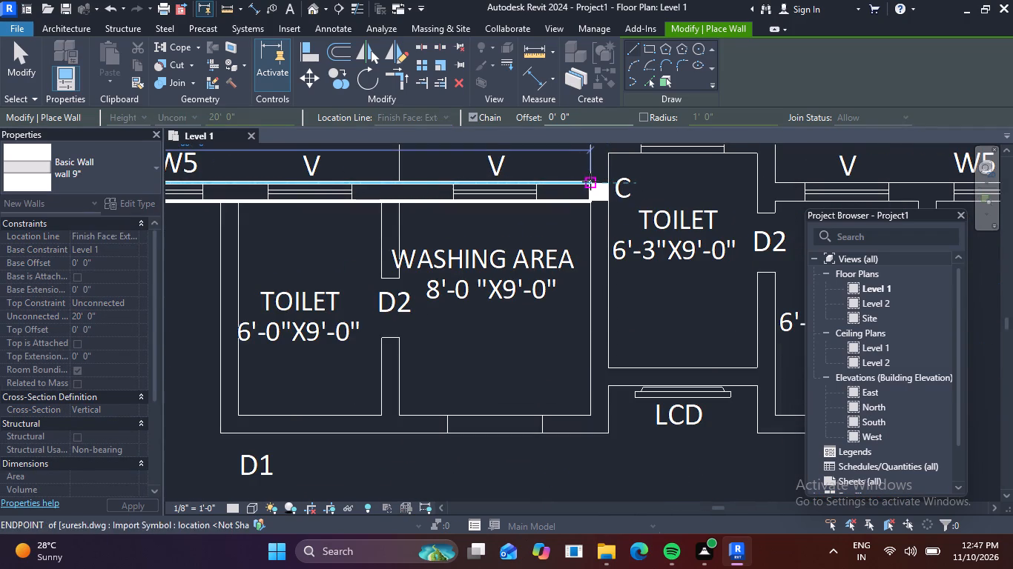
{"action": "left_click", "coordinate": [590, 182]}
Continue the 9" wall around the 2'-0" projection of the 6'-3"x9'-0" toilet, back to the main outer wall line.
{"action": "middle_click_drag", "start_coordinate": [588, 162], "coordinate": [569, 238]}
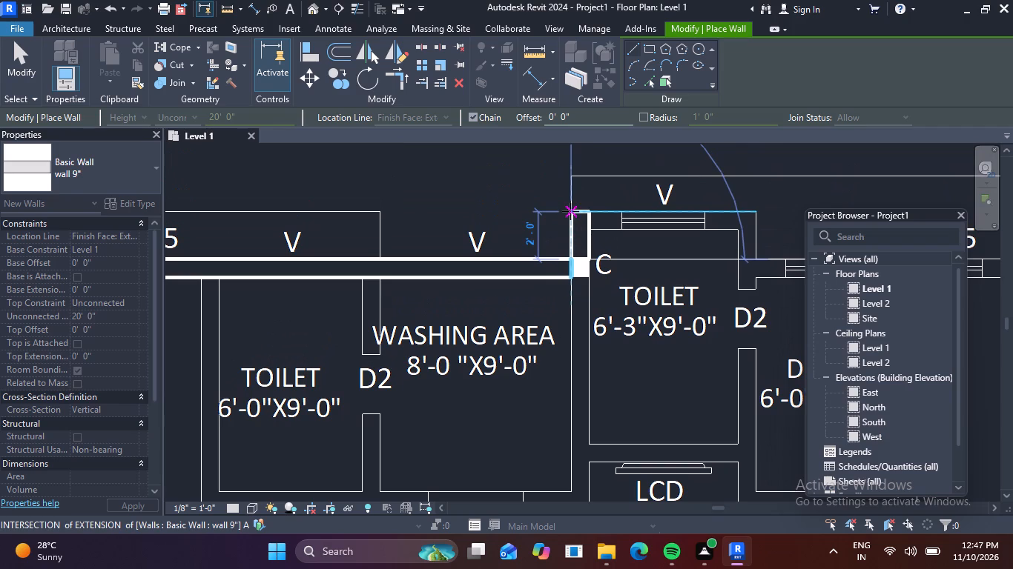
{"action": "left_click", "coordinate": [571, 211]}
{"action": "middle_click_drag", "start_coordinate": [673, 208], "coordinate": [601, 206]}
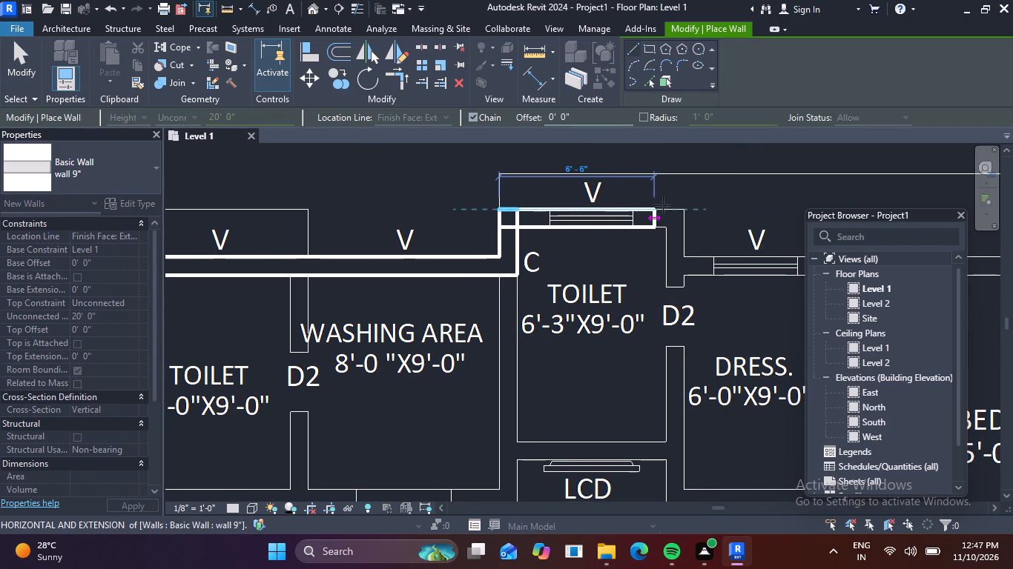
{"action": "left_click", "coordinate": [679, 210]}
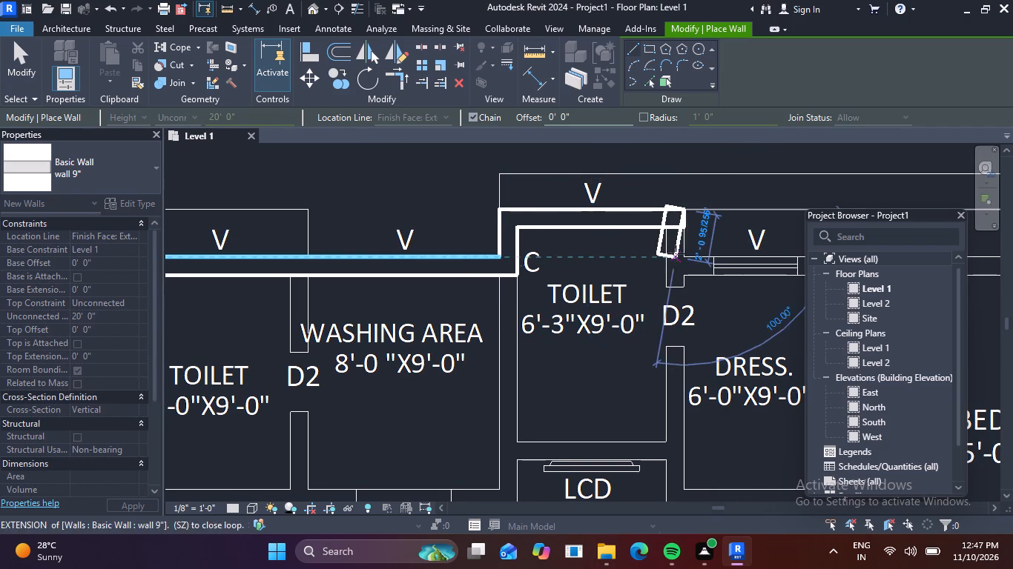
{"action": "left_click", "coordinate": [684, 253]}
Continue the 9" outer wall about 22'-10 1/2" along the dress and adjoining bedroom to the corner column C.
{"action": "middle_click_drag", "start_coordinate": [706, 253], "coordinate": [701, 253]}
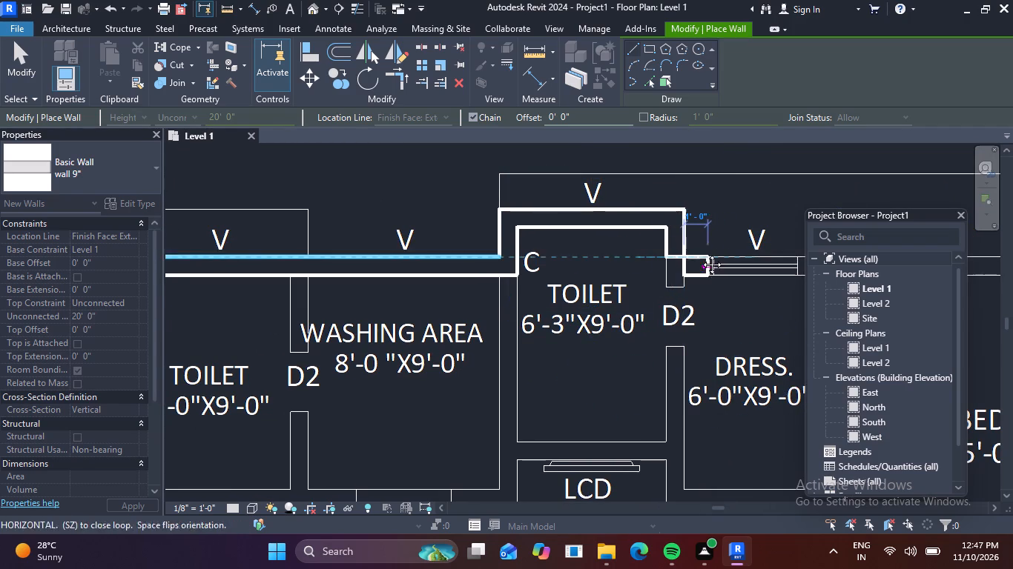
{"action": "middle_click_drag", "start_coordinate": [701, 253], "coordinate": [583, 251]}
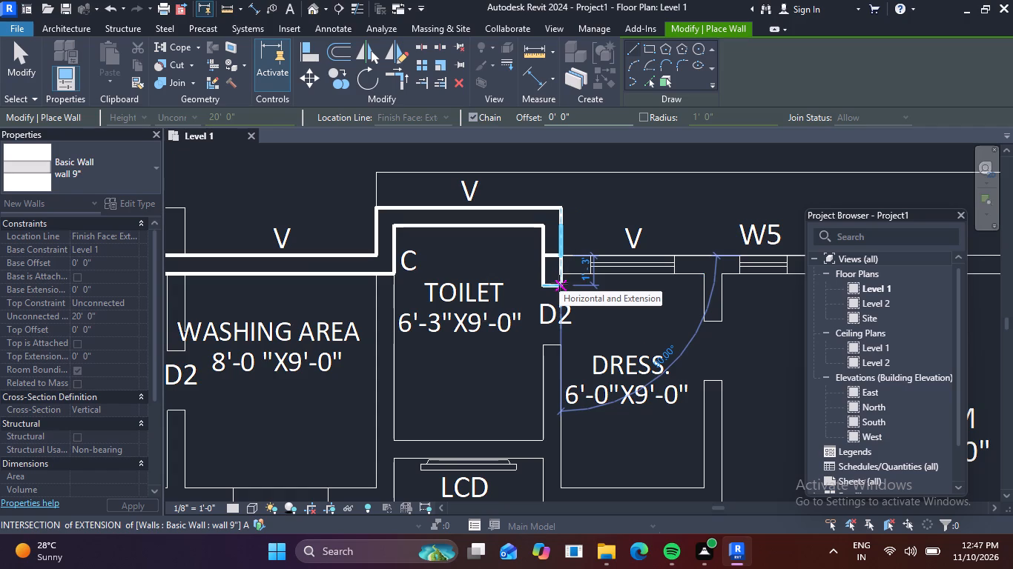
{"action": "middle_click_drag", "start_coordinate": [637, 254], "coordinate": [493, 259]}
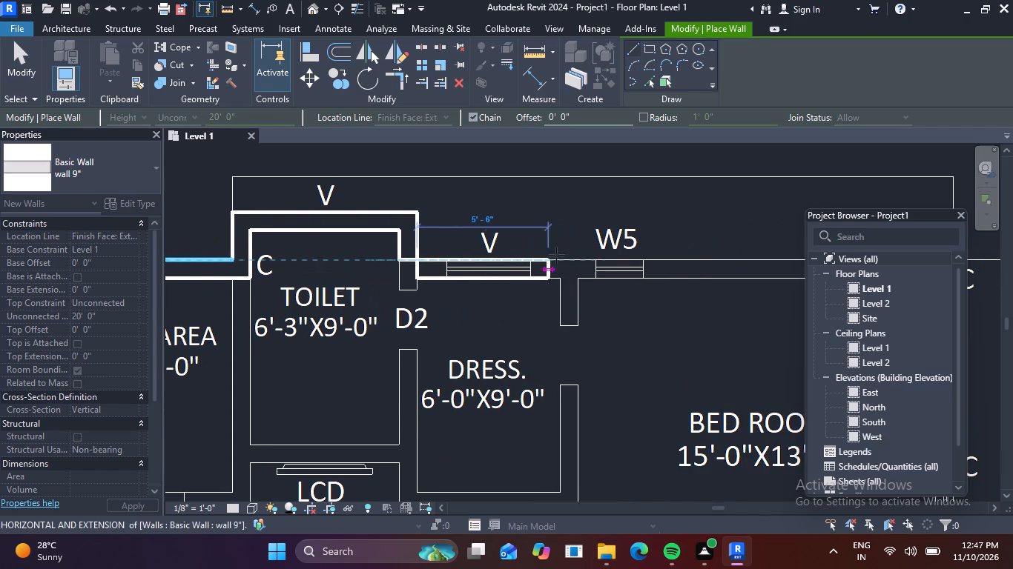
{"action": "middle_click_drag", "start_coordinate": [621, 259], "coordinate": [416, 253]}
{"action": "middle_click_drag", "start_coordinate": [572, 255], "coordinate": [454, 255]}
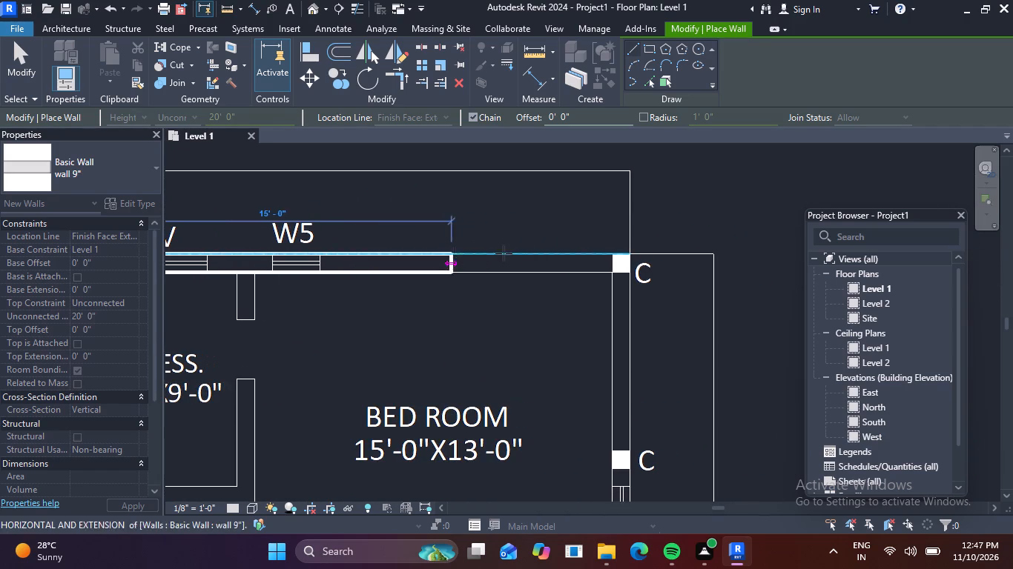
{"action": "left_click", "coordinate": [630, 258]}
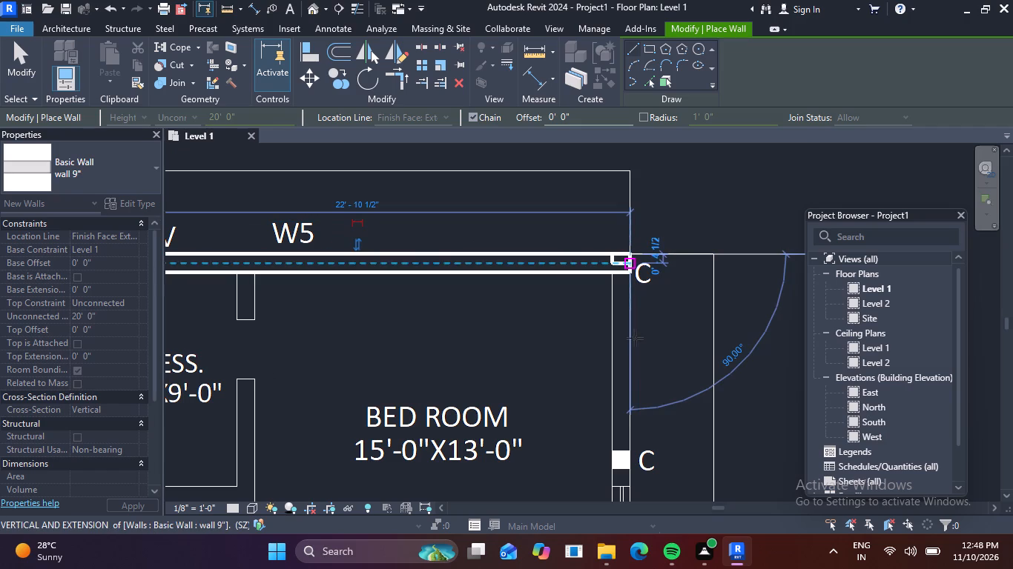
Continue the 9" outer wall about 14'-11 1/2" along the 15'-0"x13'-0" bedroom to its W4 corner, then about 6'-7 1/2" to column C.
{"action": "middle_click_drag", "start_coordinate": [630, 385], "coordinate": [633, 188]}
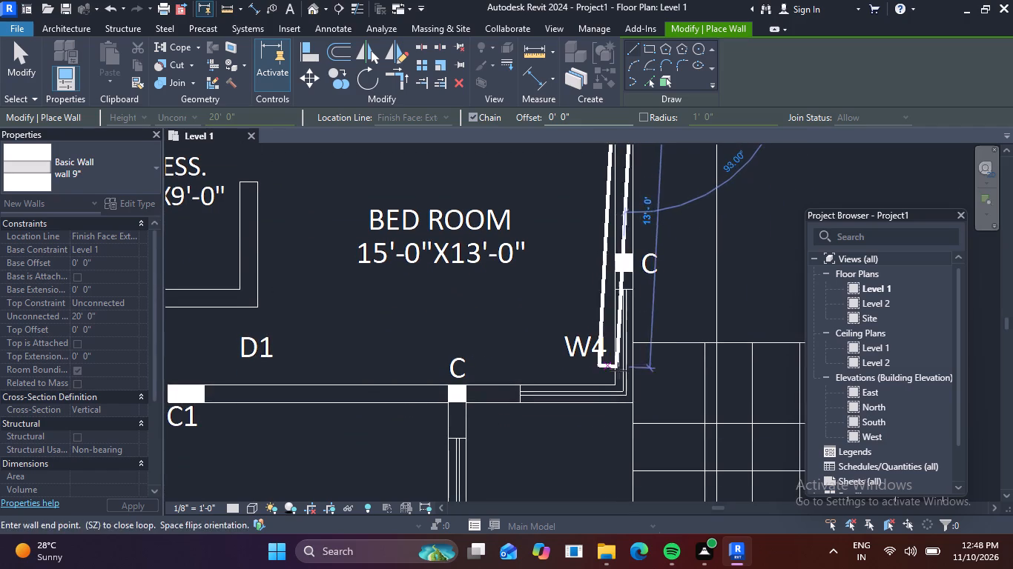
{"action": "left_click", "coordinate": [627, 400]}
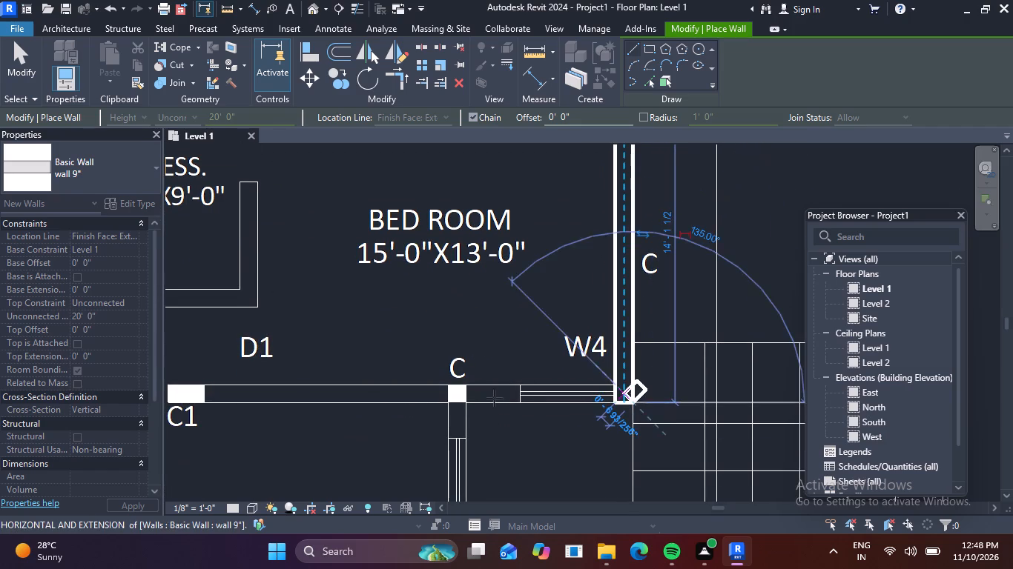
{"action": "left_click", "coordinate": [467, 405]}
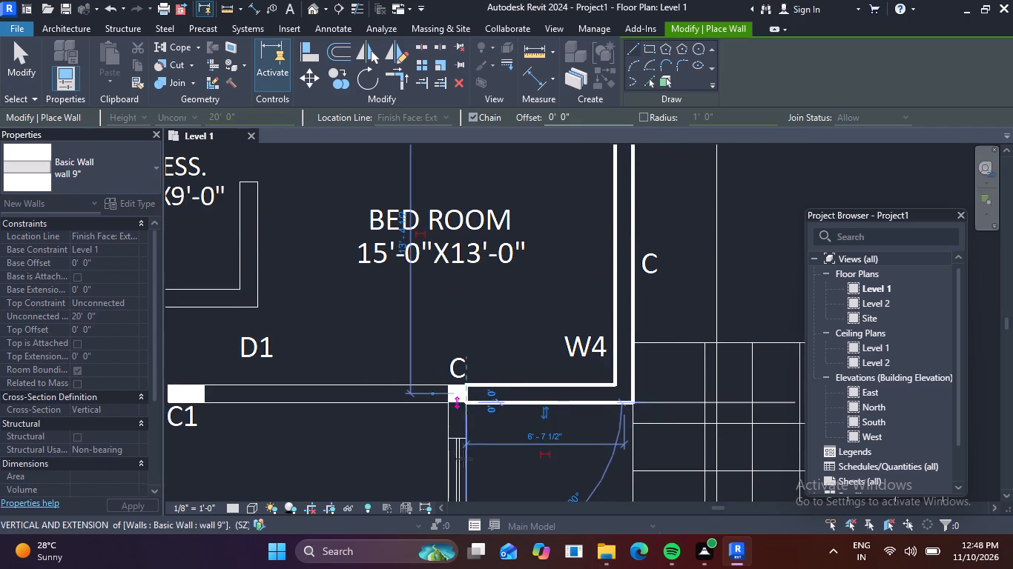
Continue the 9" wall along the 7'-0" wide verandha to the drawing room column, then flip it and run 7'-0" across D1 to column C.
{"action": "scroll", "coordinate": [462, 479], "scroll_direction": "down", "scroll_amount": 2}
{"action": "middle_click_drag", "start_coordinate": [461, 479], "coordinate": [509, 242]}
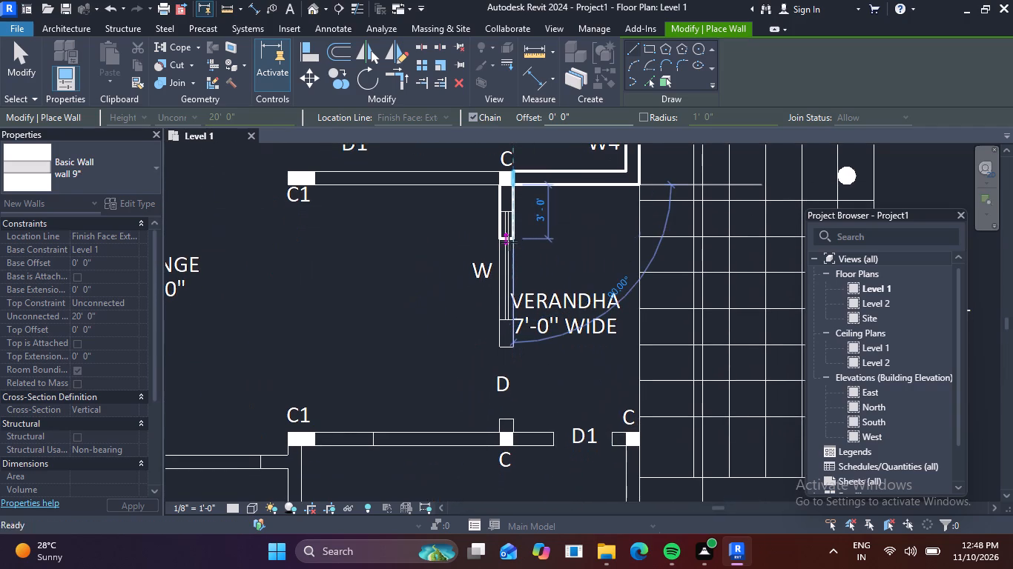
{"action": "scroll", "coordinate": [511, 253], "scroll_direction": "down", "scroll_amount": 2}
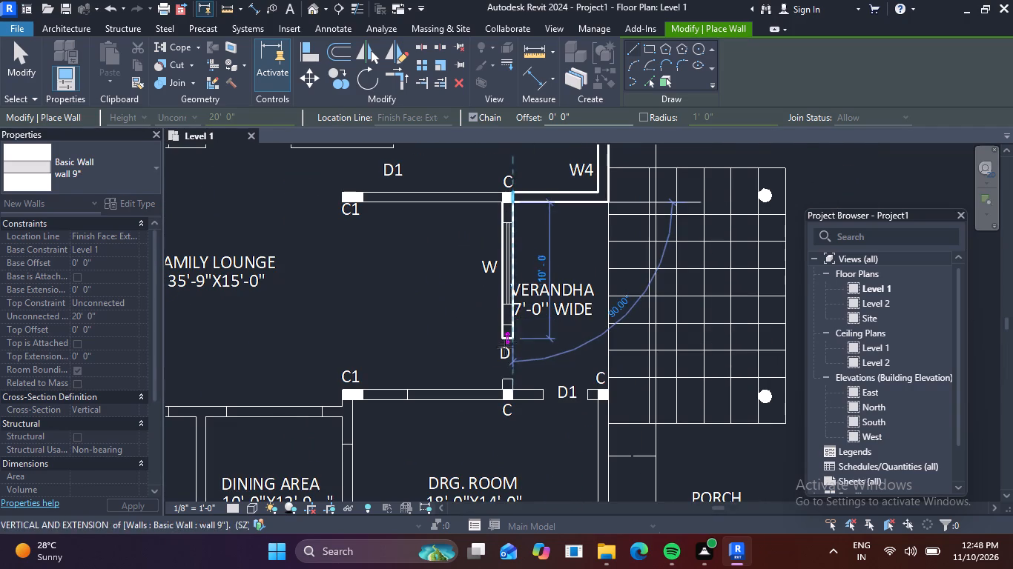
{"action": "left_click", "coordinate": [508, 399]}
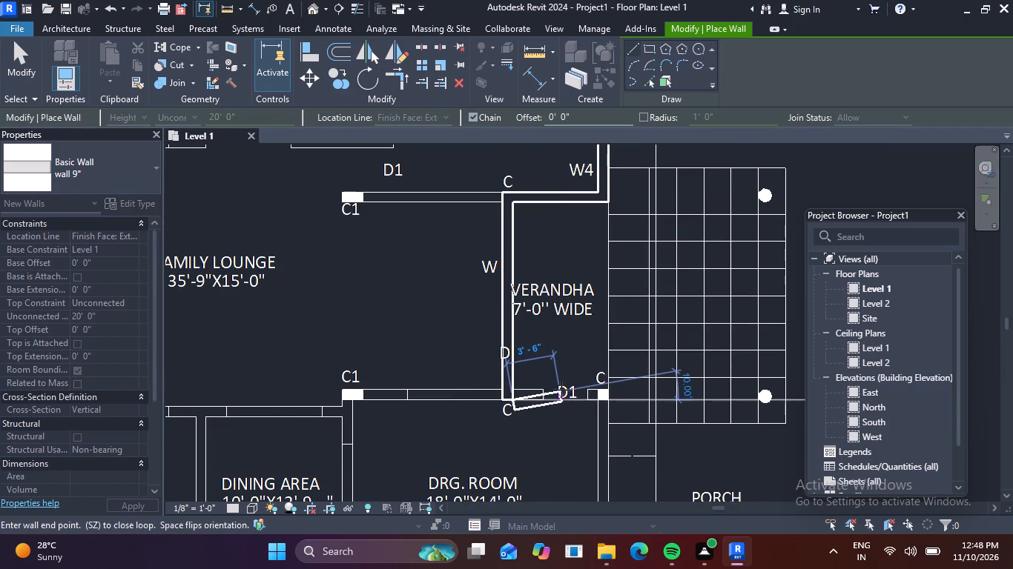
{"action": "key", "text": "space"}
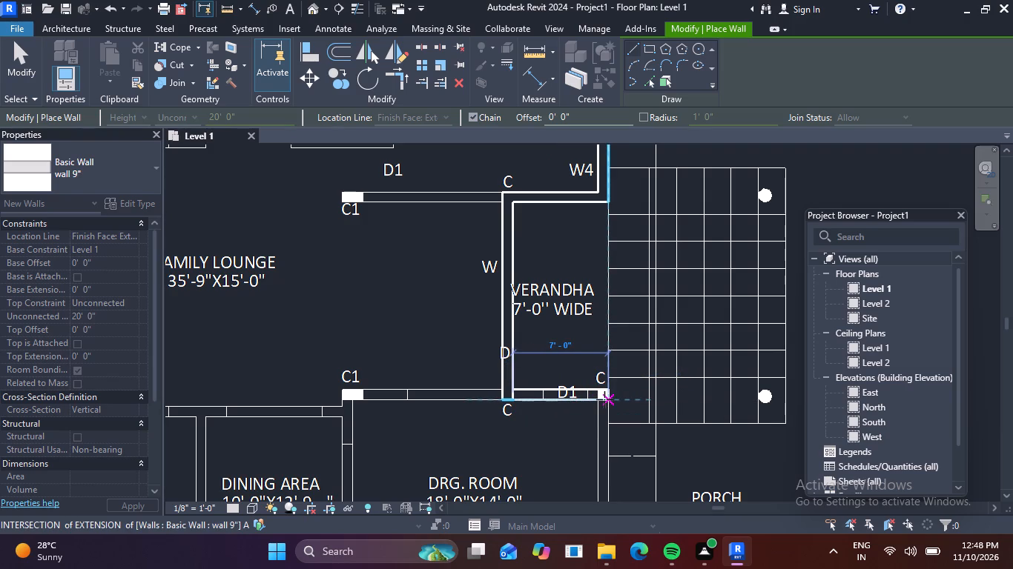
{"action": "middle_click_drag", "start_coordinate": [607, 399], "coordinate": [618, 350]}
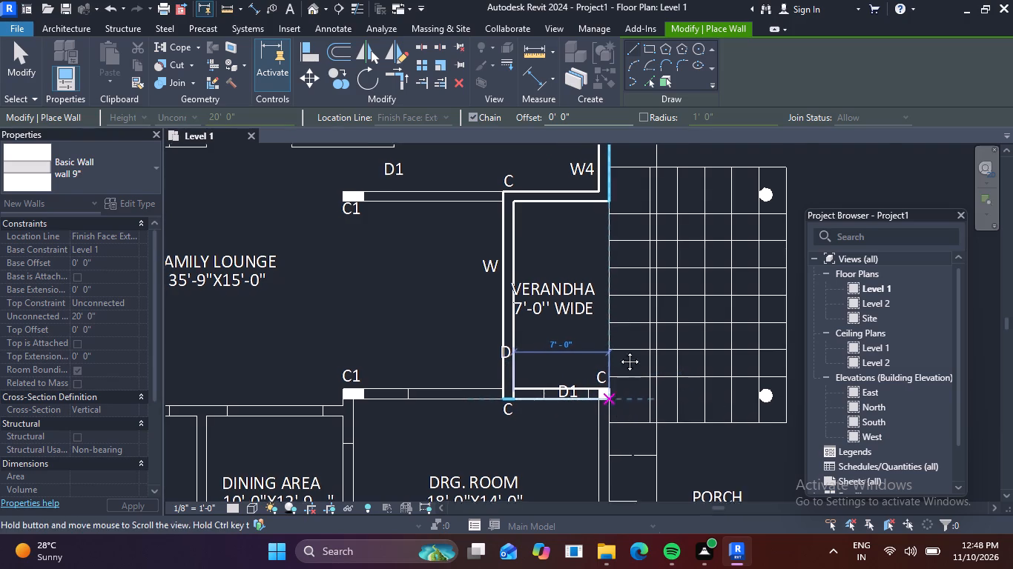
{"action": "middle_click_drag", "start_coordinate": [618, 350], "coordinate": [638, 256]}
{"action": "left_click", "coordinate": [638, 259]}
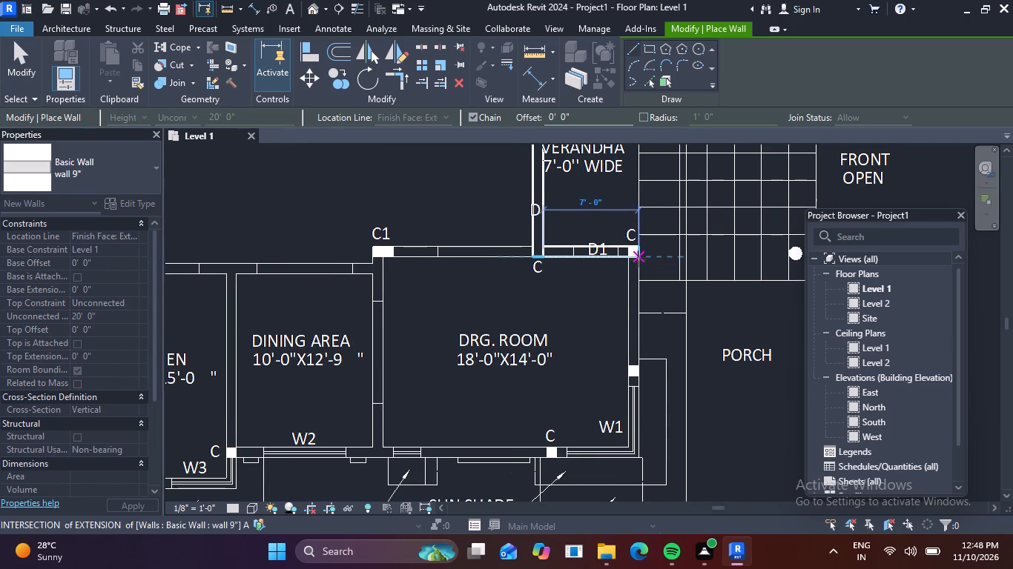
Continue the flipped 9" wall around the drawing room's W1 corner, past W2 to the dining area column C, and out to the kitchen's outer line.
{"action": "key", "text": "space"}
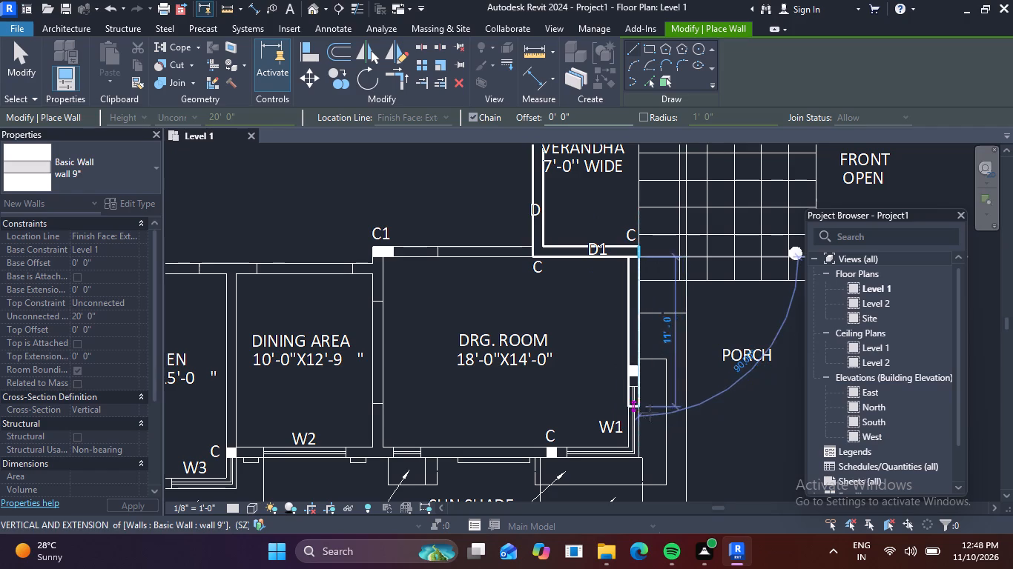
{"action": "left_click", "coordinate": [637, 459]}
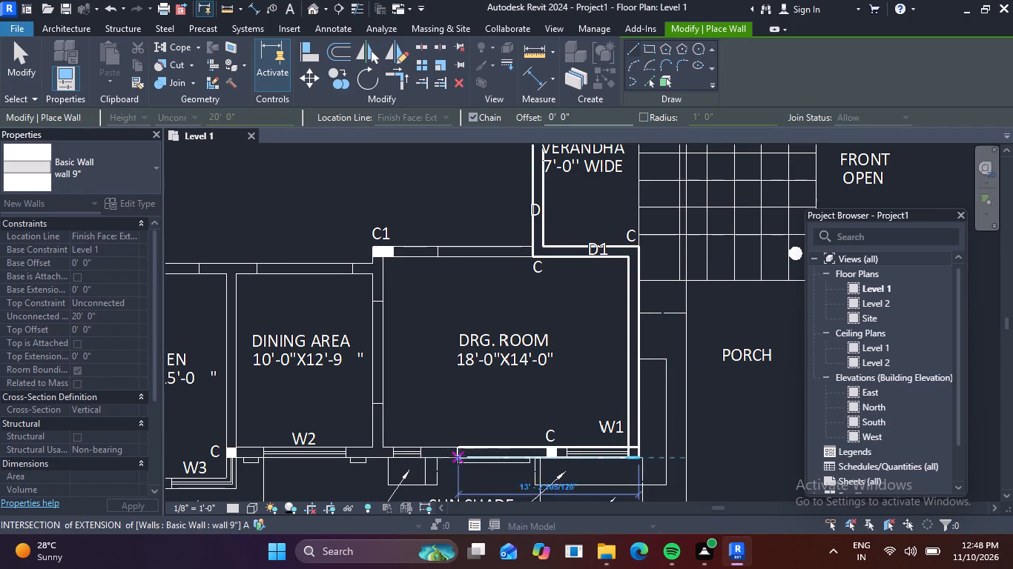
{"action": "middle_click_drag", "start_coordinate": [254, 445], "coordinate": [383, 385]}
{"action": "scroll", "coordinate": [359, 402], "scroll_direction": "up", "scroll_amount": 4}
{"action": "left_click", "coordinate": [367, 396]}
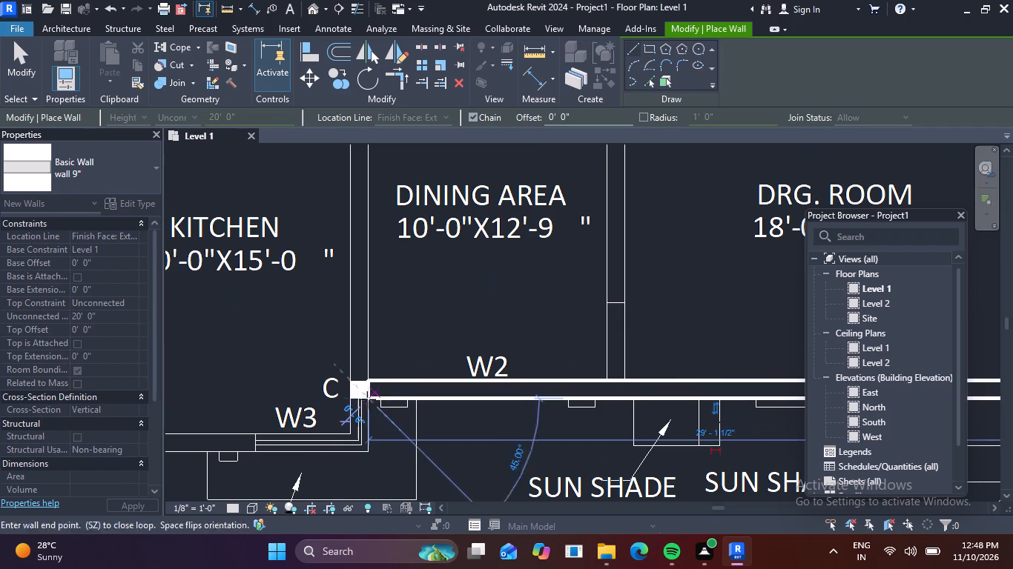
{"action": "left_click", "coordinate": [366, 450]}
Continue the 9" wall 19'-3" past the kitchen and washing area, step back at column C, and run about 13'-1 1/2" to the bedroom's W4 corner.
{"action": "middle_click_drag", "start_coordinate": [214, 450], "coordinate": [653, 399]}
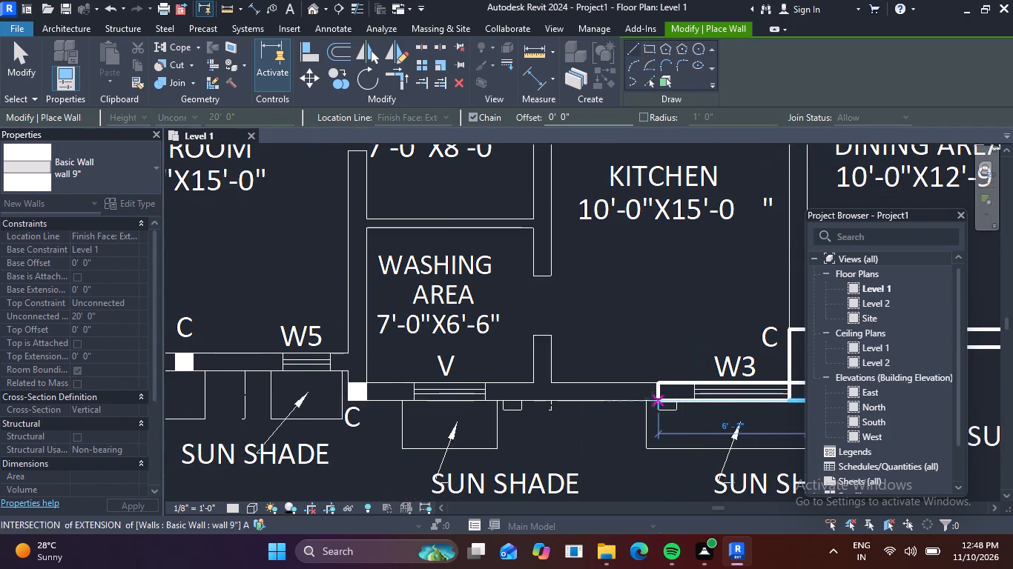
{"action": "scroll", "coordinate": [385, 396], "scroll_direction": "down", "scroll_amount": 3}
{"action": "middle_click_drag", "start_coordinate": [385, 396], "coordinate": [393, 413]}
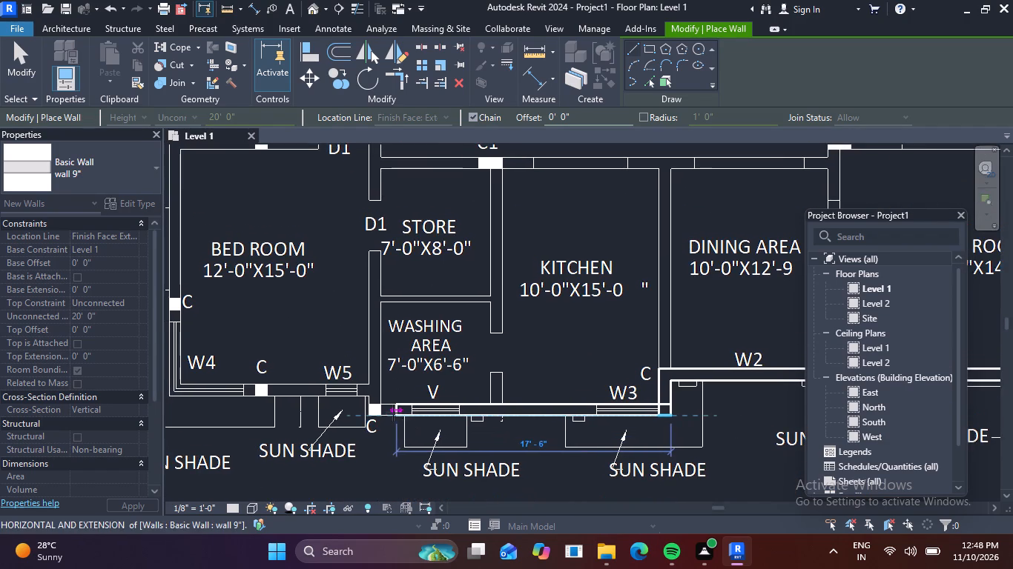
{"action": "scroll", "coordinate": [387, 412], "scroll_direction": "up", "scroll_amount": 3}
{"action": "left_click", "coordinate": [363, 417]}
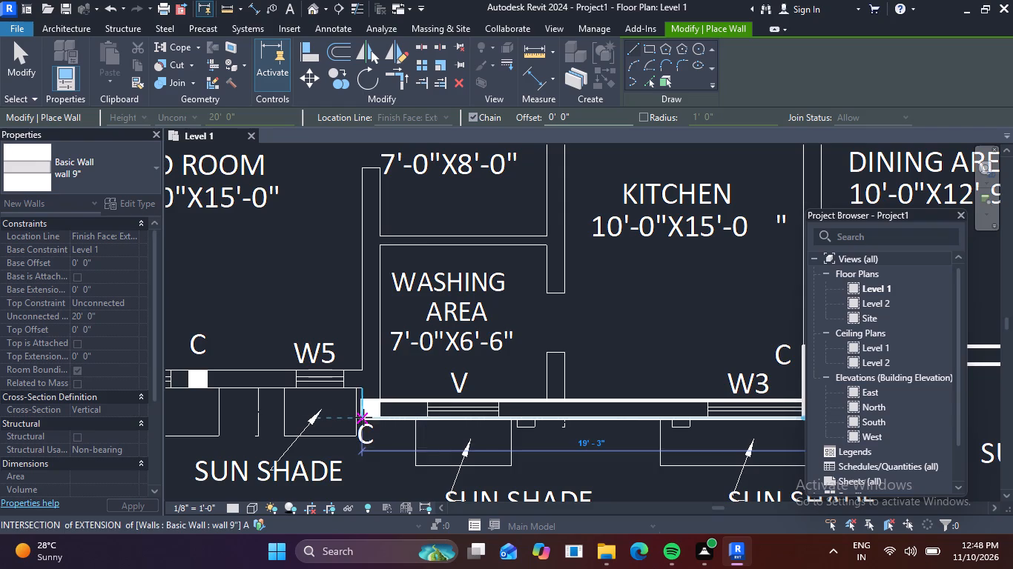
{"action": "left_click", "coordinate": [363, 386]}
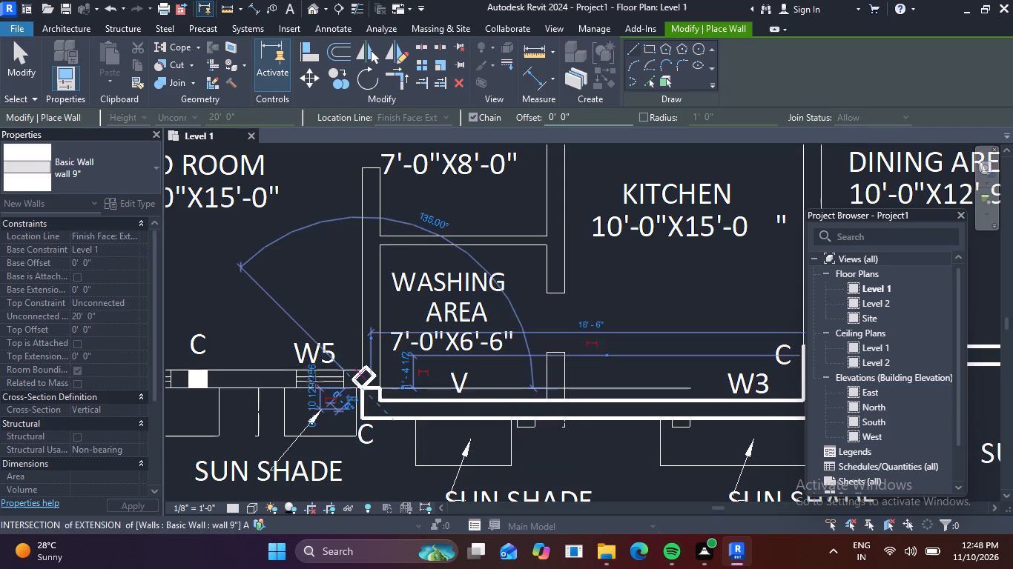
{"action": "middle_click_drag", "start_coordinate": [266, 390], "coordinate": [532, 380]}
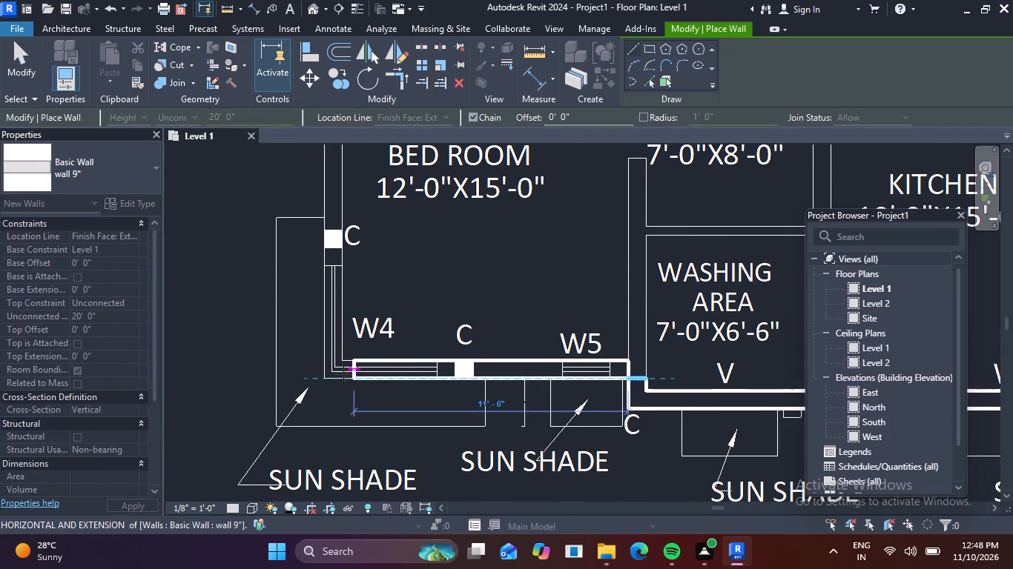
{"action": "left_click", "coordinate": [320, 375]}
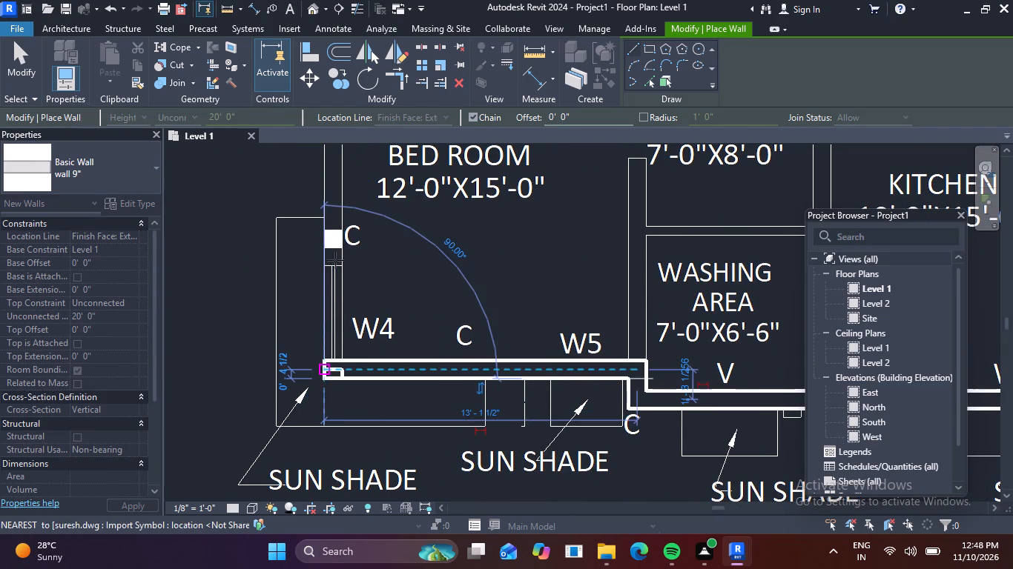
Continue the 9" wall along the 12'-0"x15'-0" bedroom's outer side to the 8'-6" wide verandha, then 5'-6" to the column beside D1.
{"action": "middle_click_drag", "start_coordinate": [335, 260], "coordinate": [330, 455]}
{"action": "scroll", "coordinate": [334, 399], "scroll_direction": "down", "scroll_amount": 5}
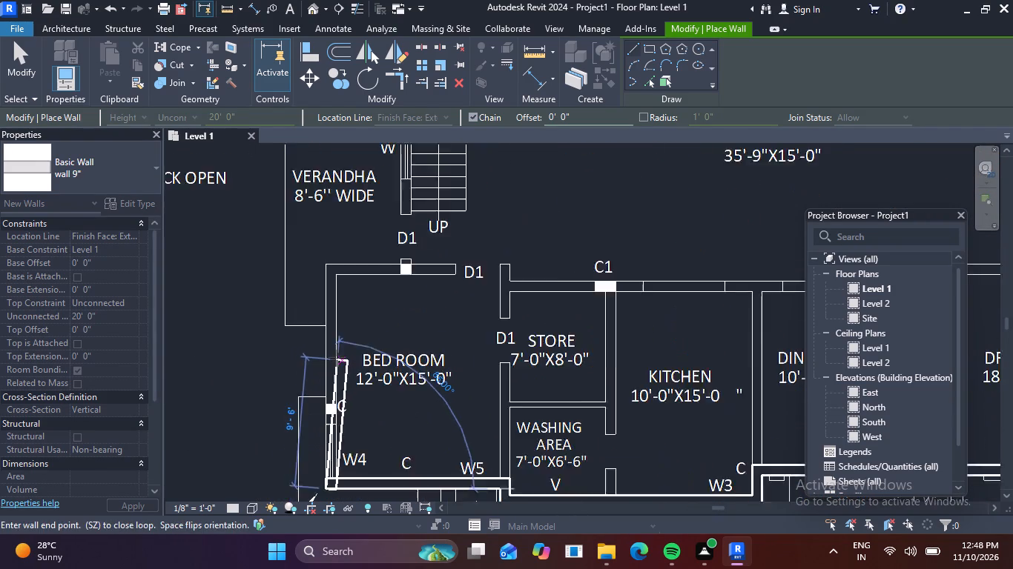
{"action": "middle_click_drag", "start_coordinate": [326, 334], "coordinate": [316, 457]}
{"action": "scroll", "coordinate": [324, 413], "scroll_direction": "up", "scroll_amount": 3}
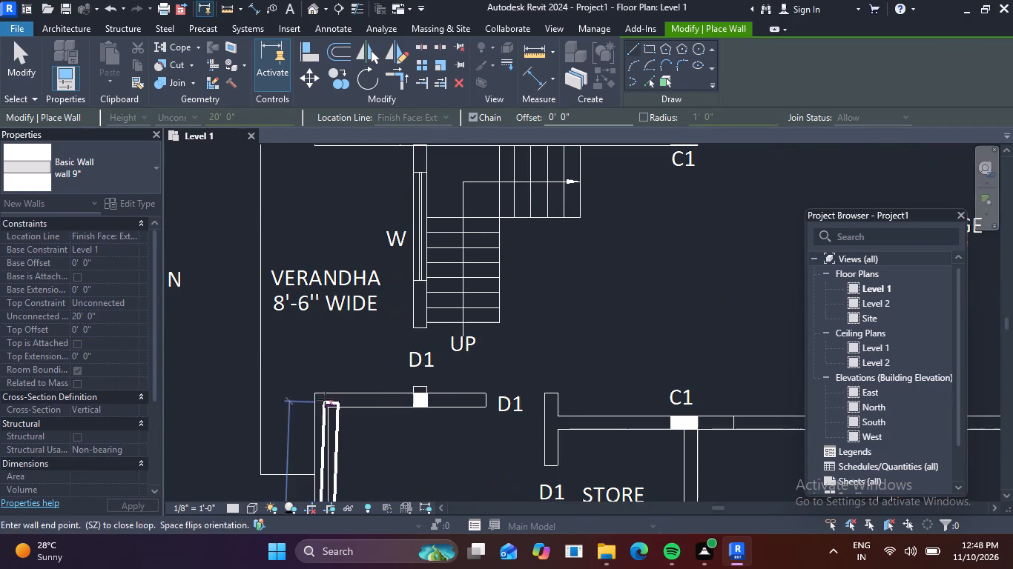
{"action": "left_click", "coordinate": [317, 396]}
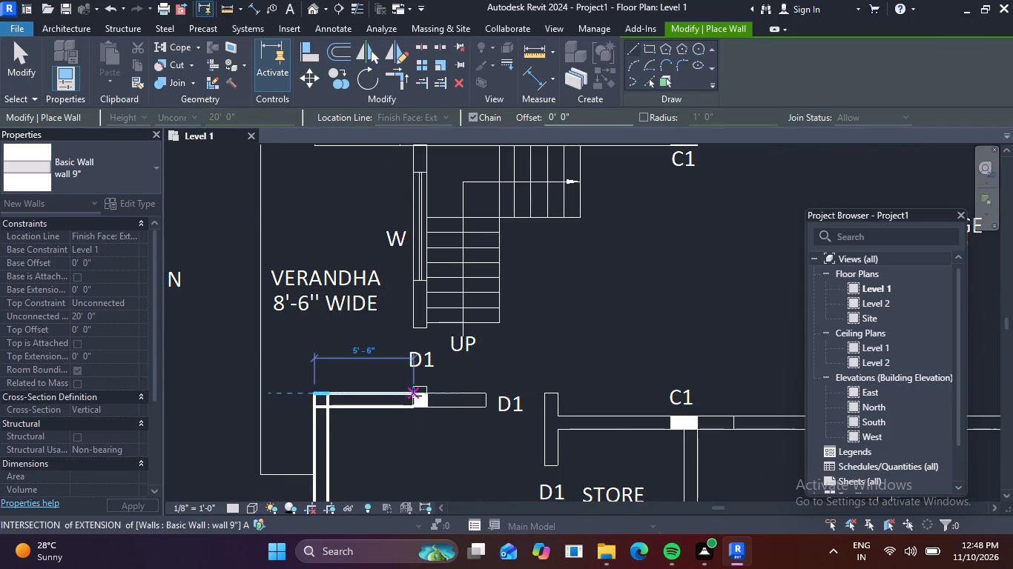
{"action": "left_click", "coordinate": [413, 396]}
Continue the 9" wall between the verandha and staircase to column C, then out to the W4 corner of the 15'-0"x13'-0" bedroom.
{"action": "middle_click_drag", "start_coordinate": [420, 290], "coordinate": [424, 299]}
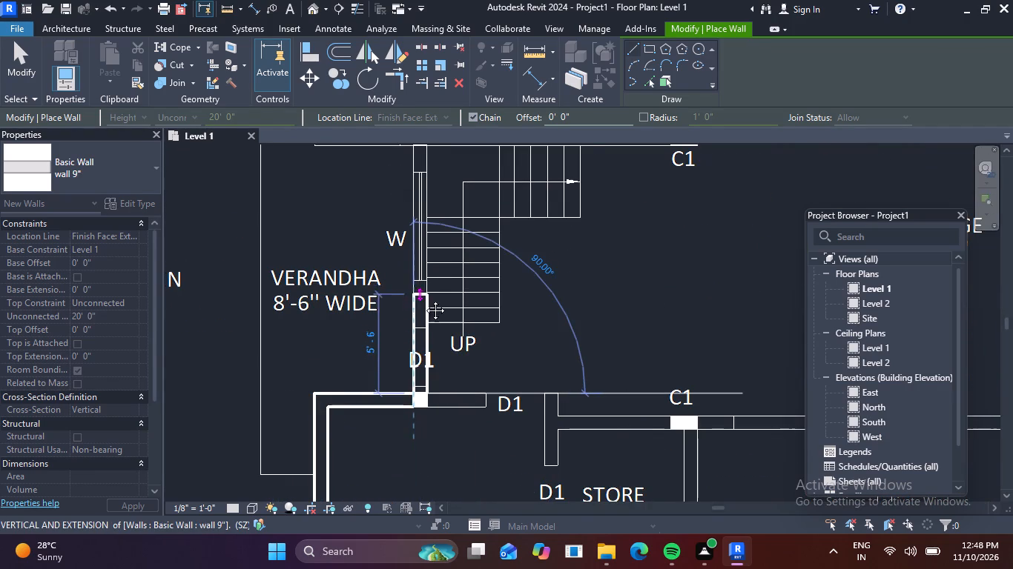
{"action": "middle_click_drag", "start_coordinate": [424, 299], "coordinate": [392, 467]}
{"action": "scroll", "coordinate": [396, 319], "scroll_direction": "up", "scroll_amount": 3}
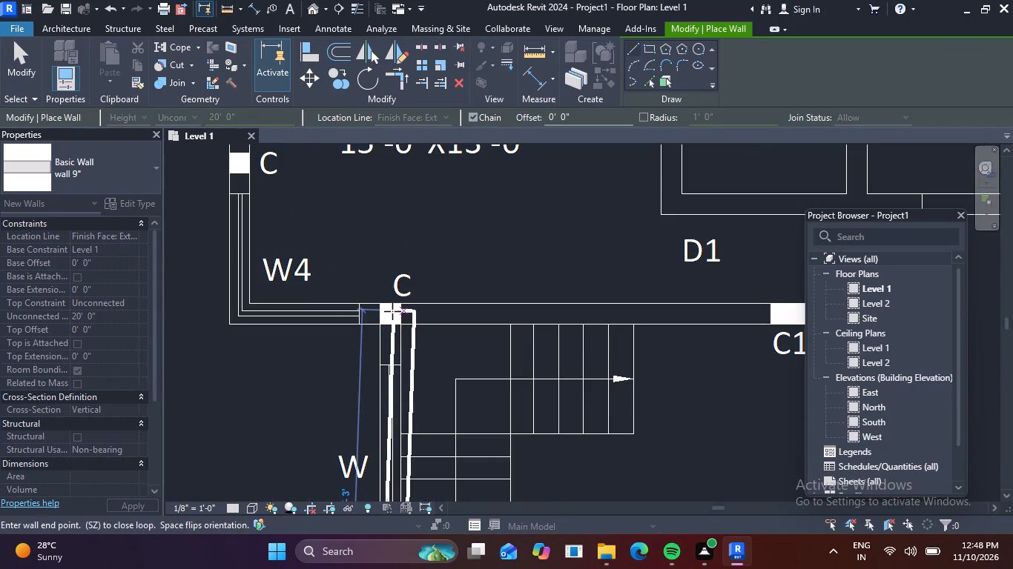
{"action": "left_click", "coordinate": [378, 327]}
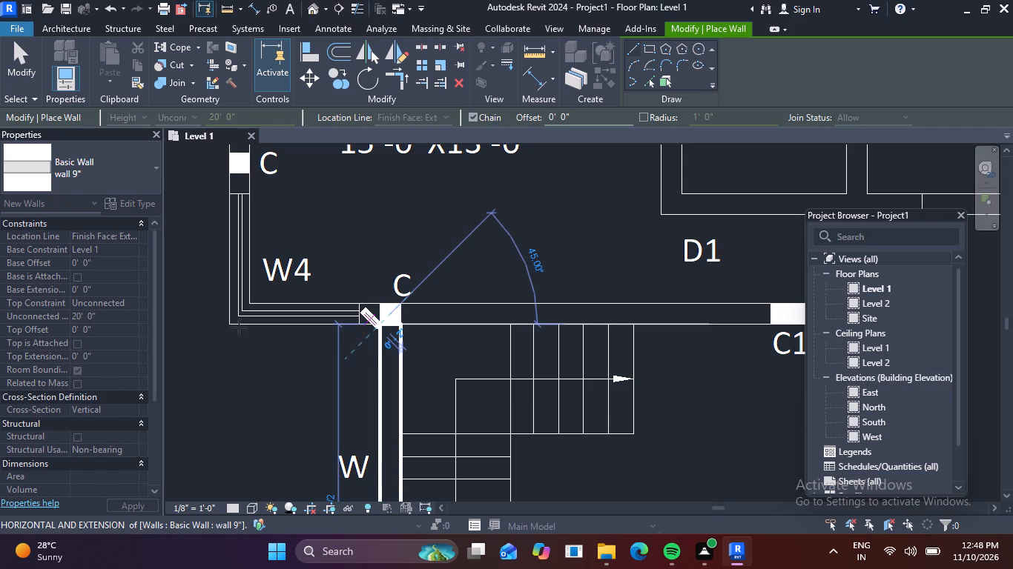
{"action": "left_click", "coordinate": [227, 325]}
Continue the 9" wall past W4 and around the 2'-0" C.B. projection, close the outer wall loop at its starting corner, and end the chain.
{"action": "middle_click_drag", "start_coordinate": [223, 235], "coordinate": [190, 425]}
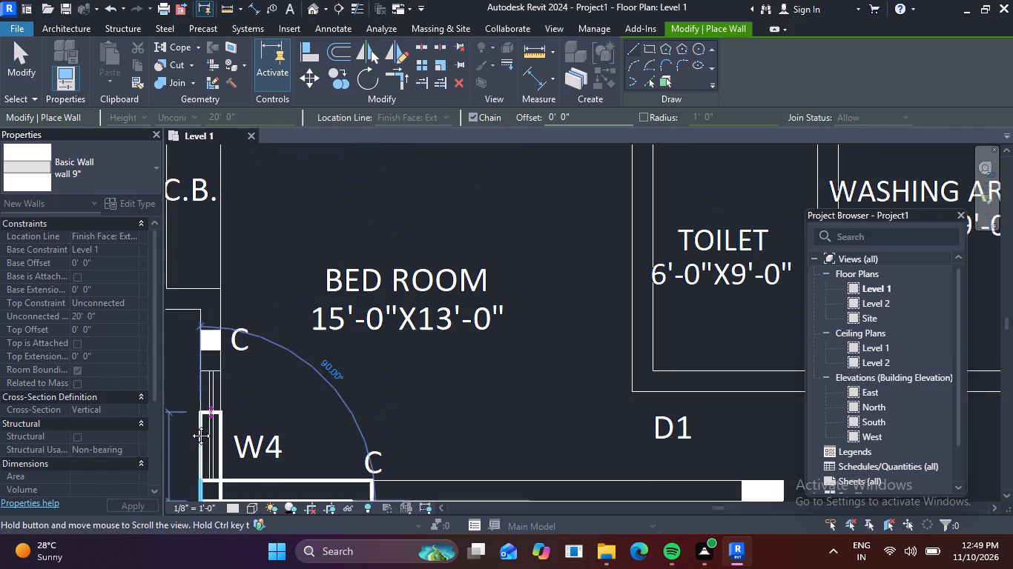
{"action": "middle_click_drag", "start_coordinate": [190, 425], "coordinate": [190, 426]}
{"action": "middle_click_drag", "start_coordinate": [190, 330], "coordinate": [307, 399]}
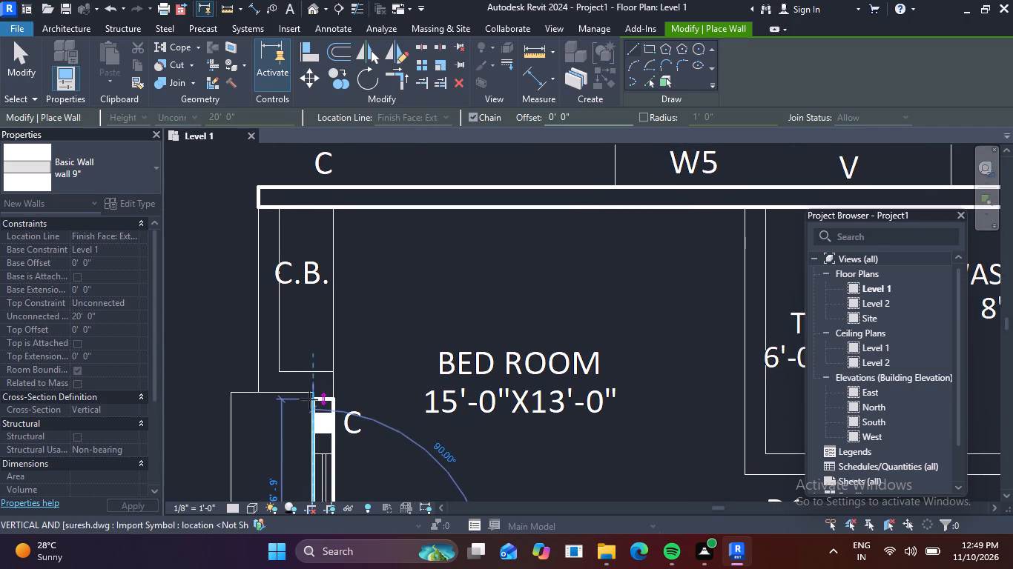
{"action": "scroll", "coordinate": [311, 398], "scroll_direction": "up", "scroll_amount": 3}
{"action": "left_click", "coordinate": [318, 390]}
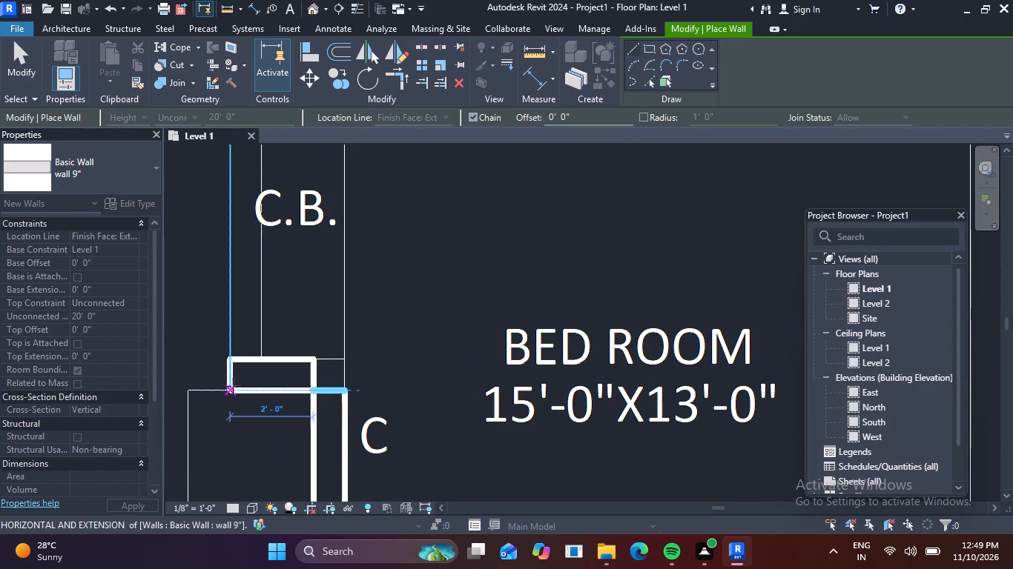
{"action": "left_click", "coordinate": [231, 386]}
{"action": "middle_click_drag", "start_coordinate": [234, 269], "coordinate": [264, 456]}
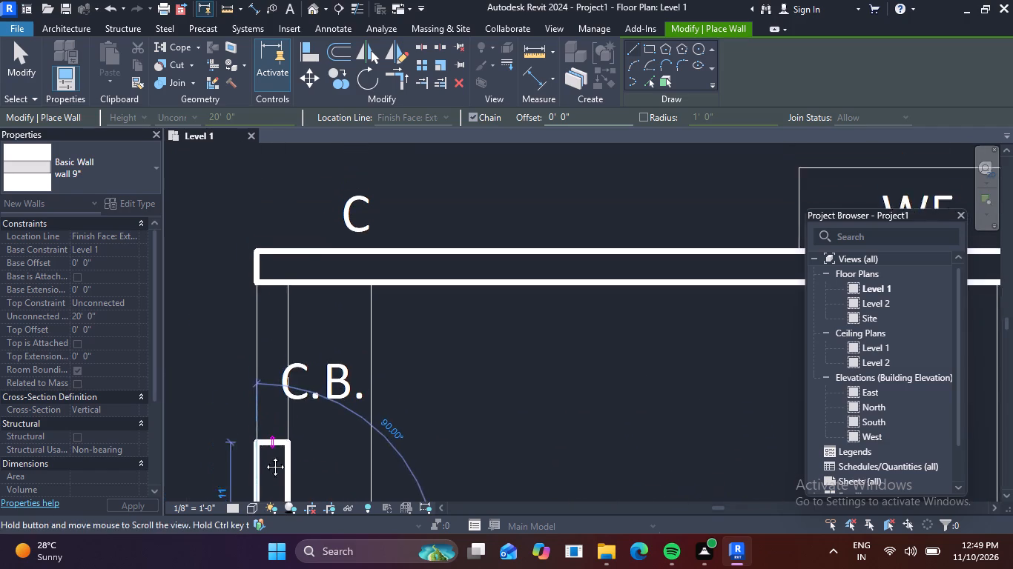
{"action": "middle_click_drag", "start_coordinate": [264, 456], "coordinate": [265, 460]}
{"action": "left_click", "coordinate": [267, 300]}
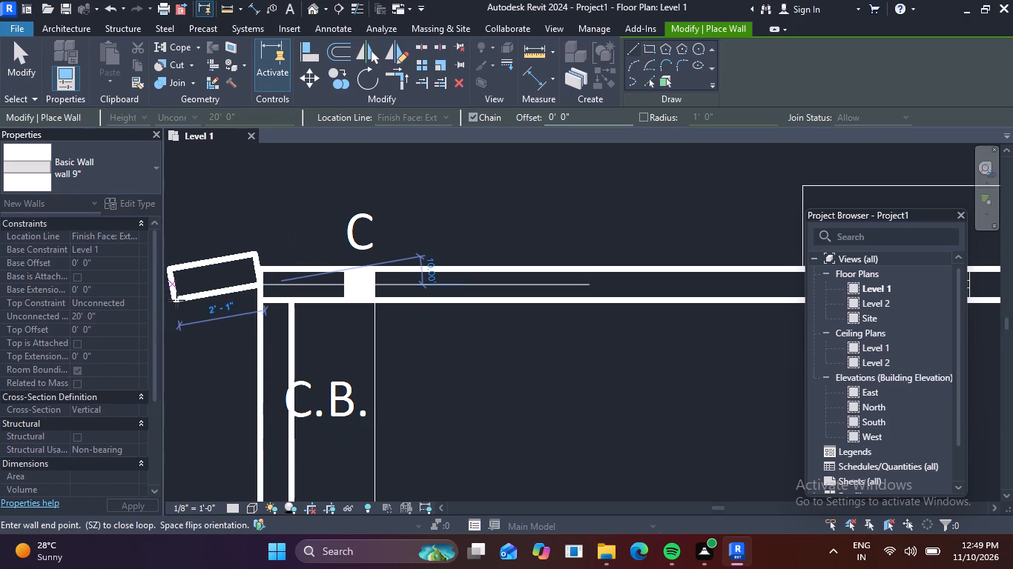
{"action": "key", "text": "Escape"}
Draw a 9" wall 9'-9" from the outer wall between the bedroom and 6'-0"x9'-0" toilet, then about 15'-10 1/2" past the washing area to the LCD recess.
{"action": "scroll", "coordinate": [323, 305], "scroll_direction": "down", "scroll_amount": 4}
{"action": "scroll", "coordinate": [417, 332], "scroll_direction": "down", "scroll_amount": 2}
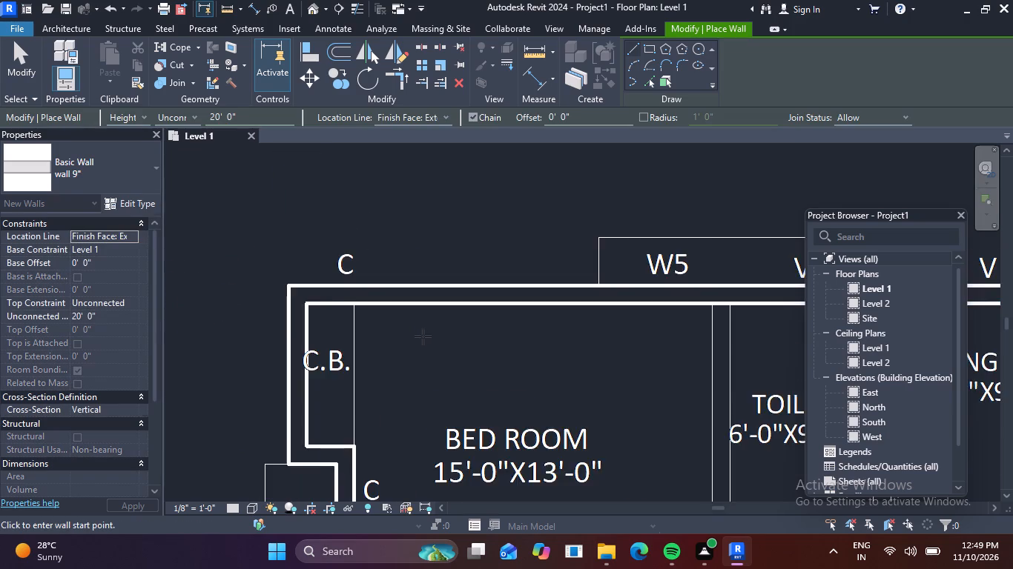
{"action": "scroll", "coordinate": [423, 336], "scroll_direction": "down", "scroll_amount": 2}
{"action": "scroll", "coordinate": [512, 361], "scroll_direction": "down", "scroll_amount": 3}
{"action": "middle_click_drag", "start_coordinate": [535, 390], "coordinate": [464, 295]}
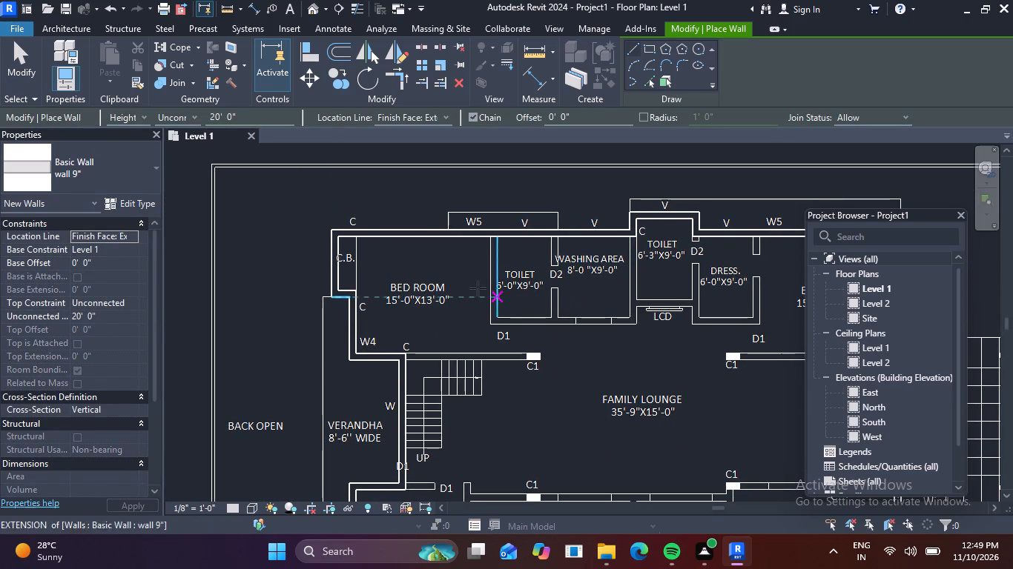
{"action": "scroll", "coordinate": [444, 264], "scroll_direction": "up", "scroll_amount": 4}
{"action": "scroll", "coordinate": [546, 233], "scroll_direction": "up", "scroll_amount": 3}
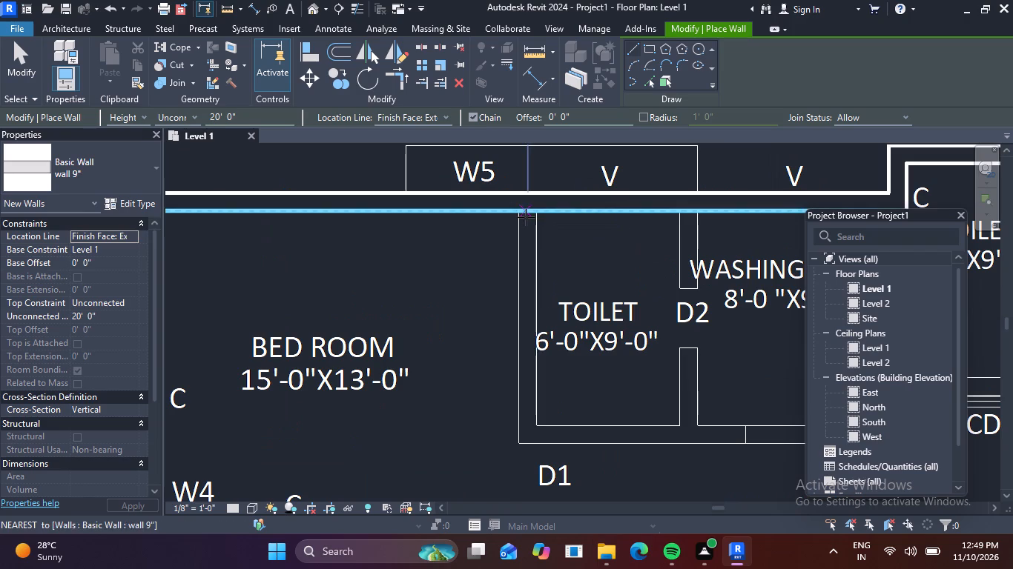
{"action": "left_click", "coordinate": [521, 216]}
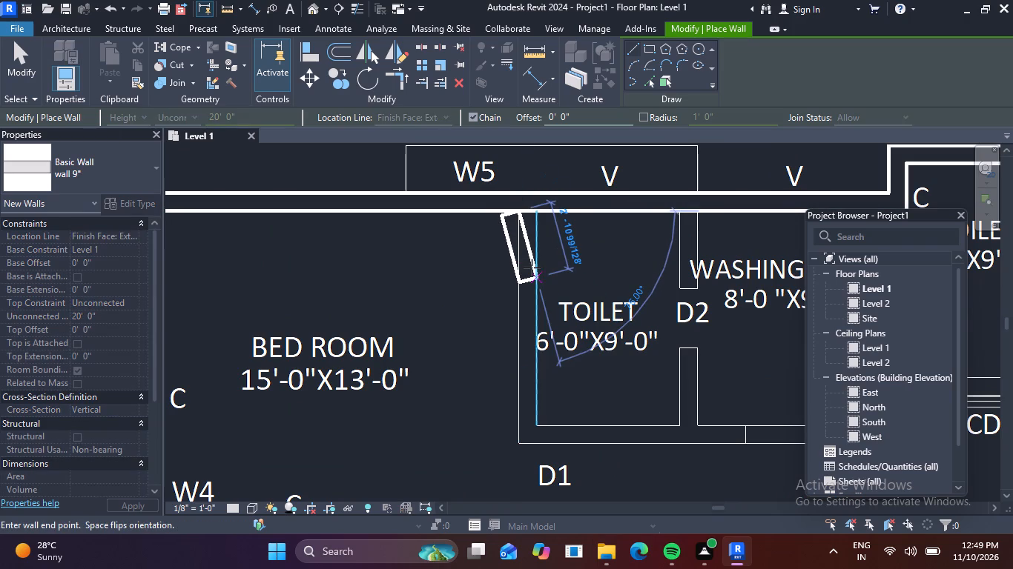
{"action": "key", "text": "space"}
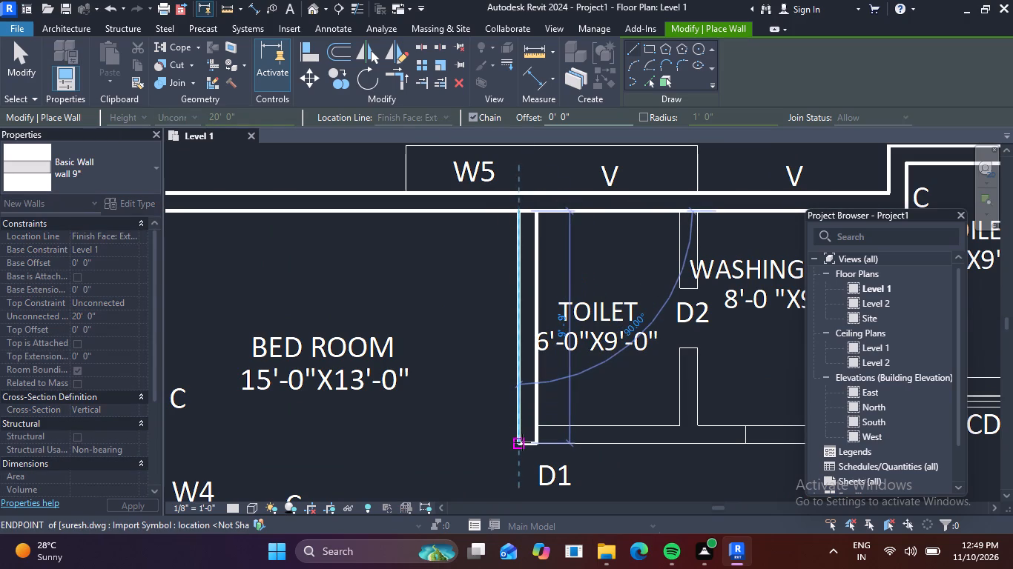
{"action": "left_click", "coordinate": [522, 442]}
{"action": "middle_click_drag", "start_coordinate": [675, 447], "coordinate": [471, 447]}
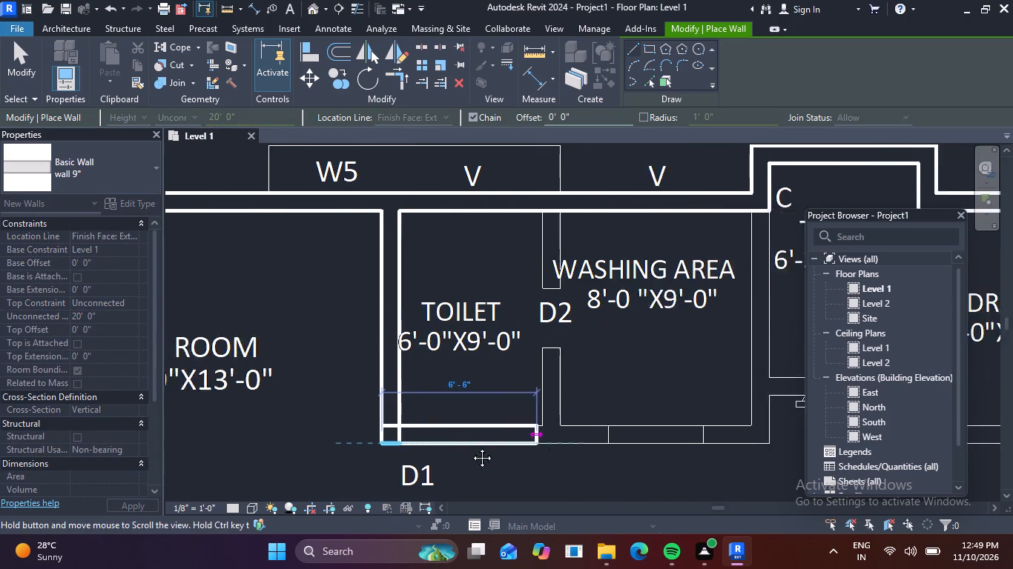
{"action": "middle_click_drag", "start_coordinate": [471, 447], "coordinate": [380, 447]}
{"action": "left_click", "coordinate": [606, 441]}
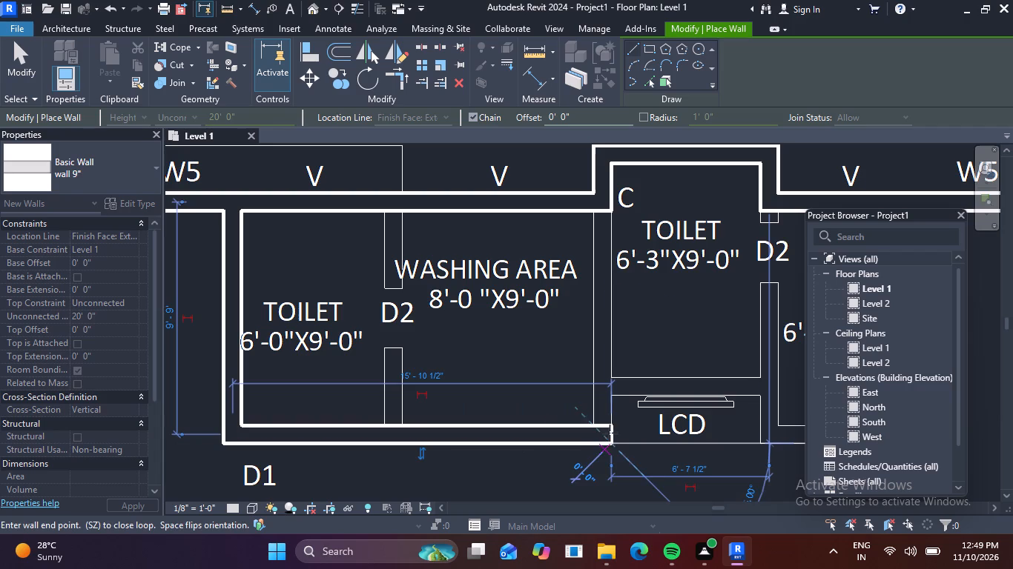
Continue the 9" wall around the LCD recess behind the 6'-3"x9'-0" toilet, returning 2'-0" on the dressing room side.
{"action": "left_click", "coordinate": [615, 399]}
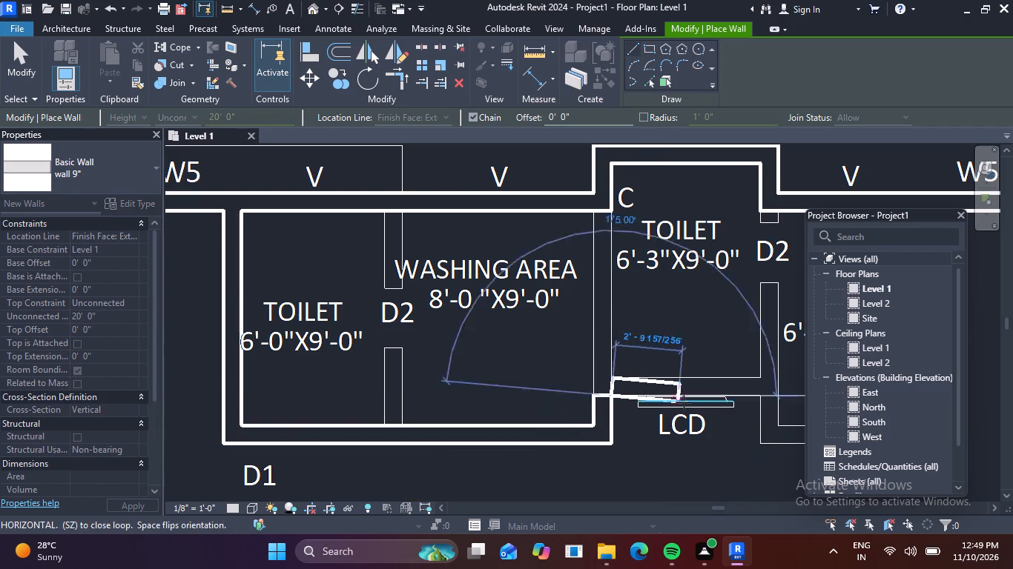
{"action": "left_click", "coordinate": [759, 396]}
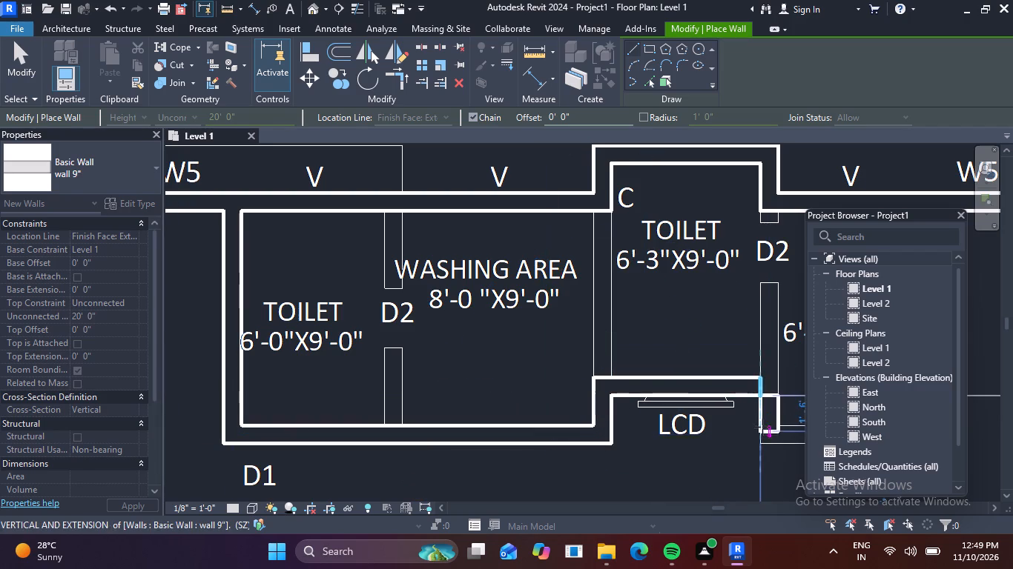
{"action": "middle_click_drag", "start_coordinate": [762, 427], "coordinate": [564, 405]}
{"action": "scroll", "coordinate": [564, 405], "scroll_direction": "up", "scroll_amount": 1}
{"action": "left_click", "coordinate": [563, 425]}
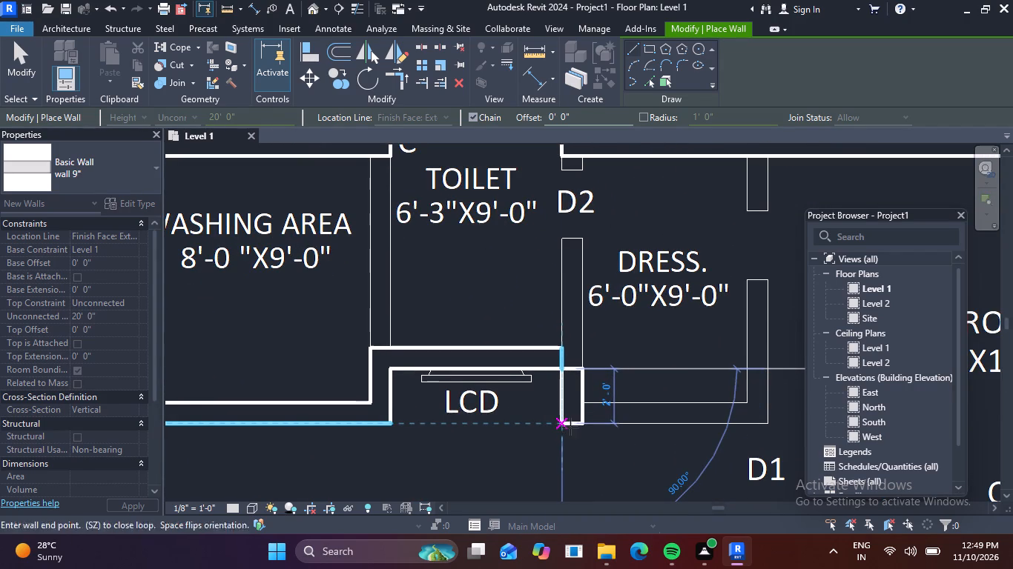
Continue the 9" wall 7'-6" along the dressing room, turn 9'-9" beside the bedroom to the outer wall, and end the chain.
{"action": "middle_click_drag", "start_coordinate": [733, 405], "coordinate": [548, 427]}
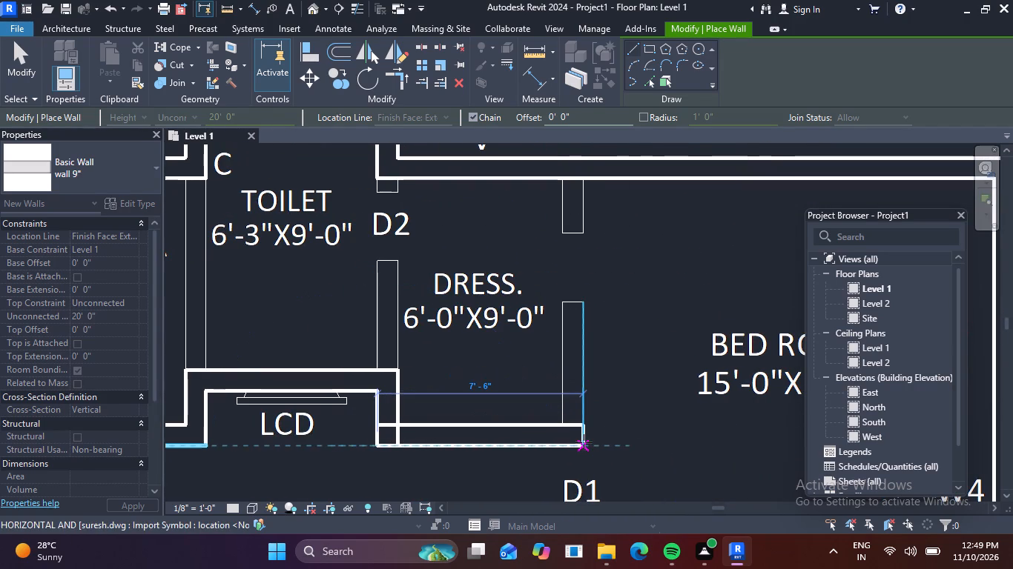
{"action": "left_click", "coordinate": [584, 442]}
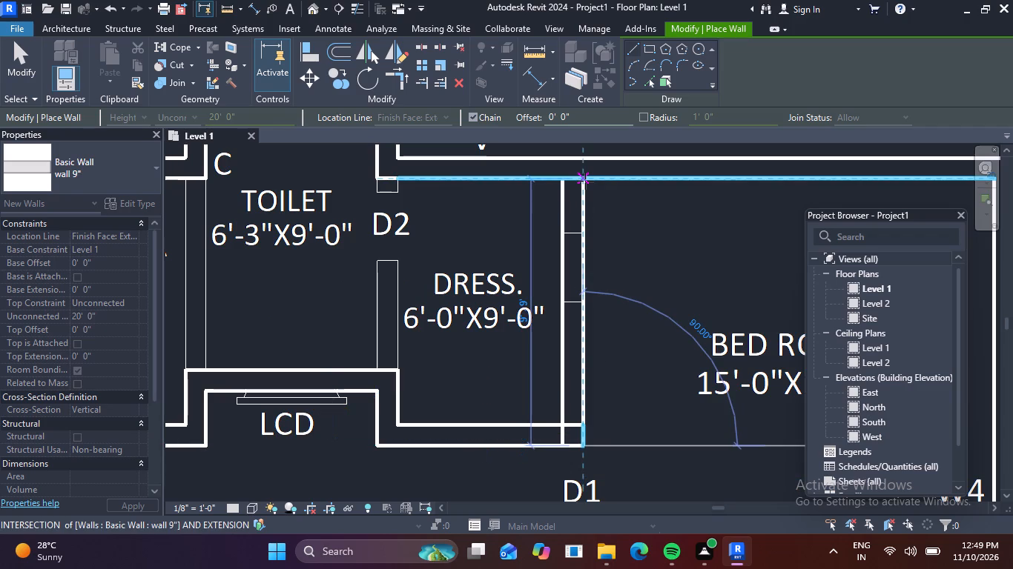
{"action": "left_click", "coordinate": [585, 181]}
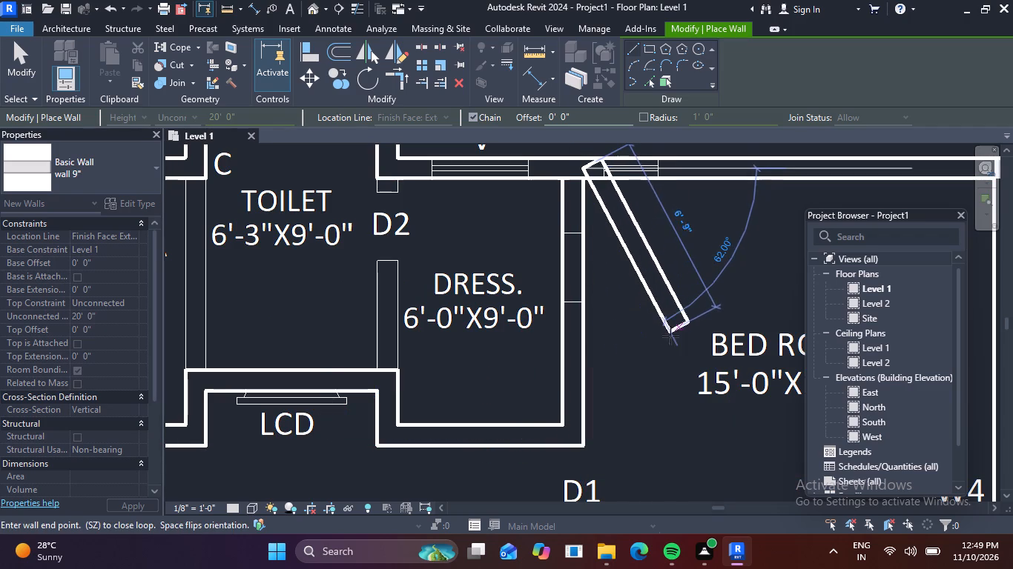
{"action": "key", "text": "Escape"}
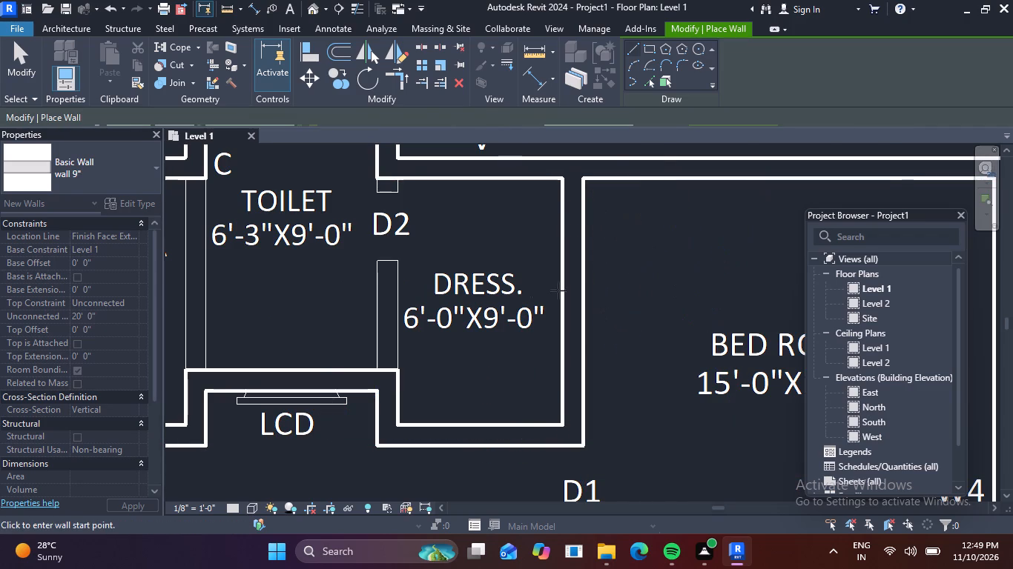
Draw a 7'-0" long 9" wall between the 6'-3"x9'-0" toilet and the dressing room, through the D2 opening, and end the chain.
{"action": "scroll", "coordinate": [521, 290], "scroll_direction": "down", "scroll_amount": 2}
{"action": "middle_click_drag", "start_coordinate": [531, 302], "coordinate": [624, 307]}
{"action": "scroll", "coordinate": [524, 355], "scroll_direction": "up", "scroll_amount": 3}
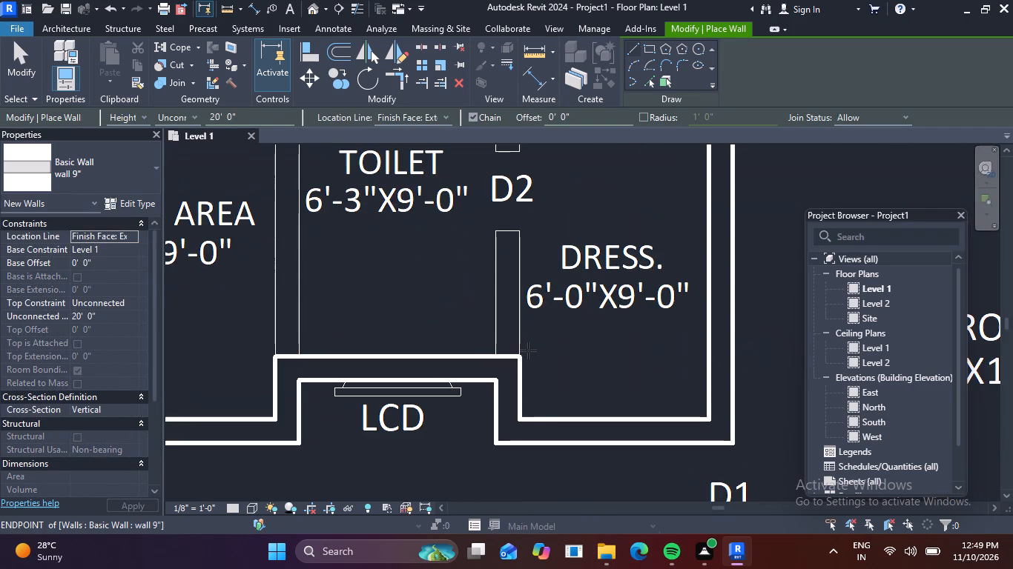
{"action": "key", "text": "space"}
{"action": "left_click", "coordinate": [518, 356]}
{"action": "key", "text": "space"}
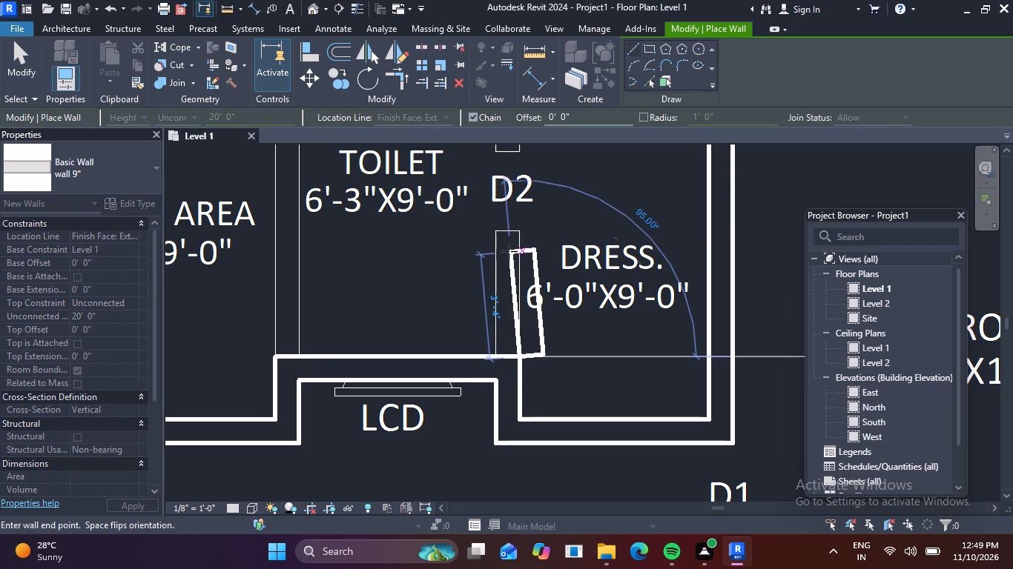
{"action": "middle_click_drag", "start_coordinate": [529, 240], "coordinate": [519, 355]}
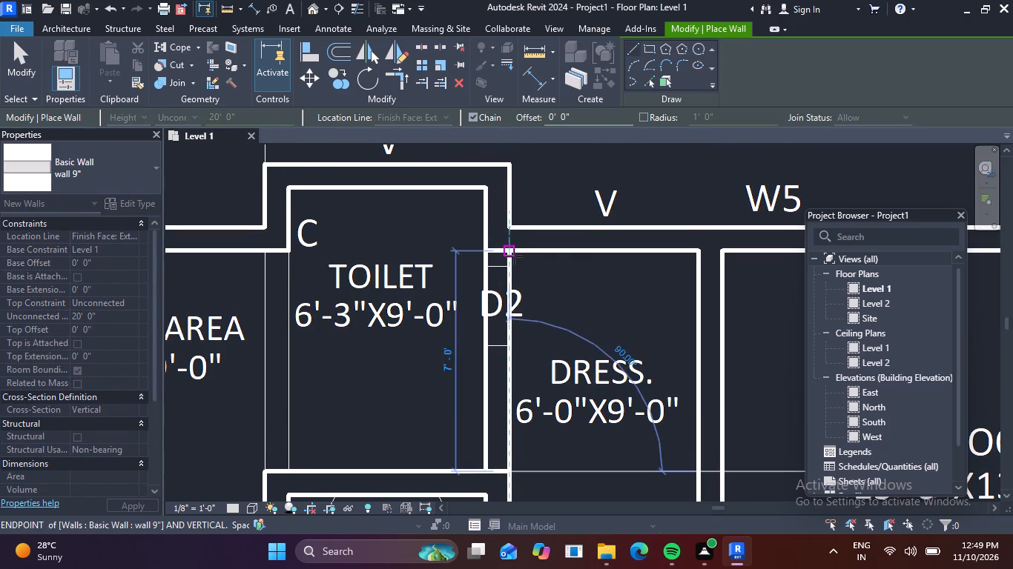
{"action": "left_click", "coordinate": [514, 256]}
{"action": "key", "text": "space"}
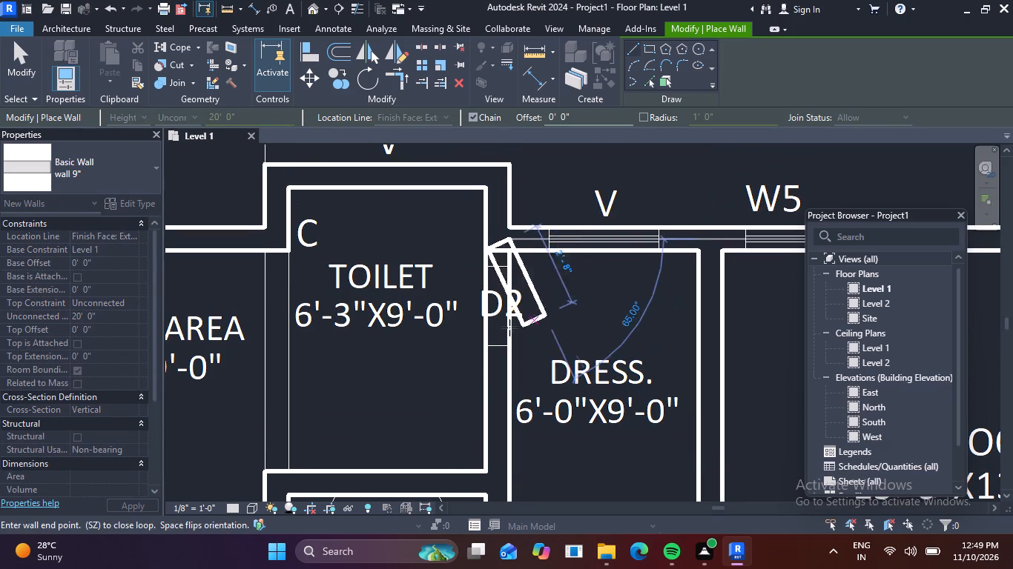
{"action": "key", "text": "Escape"}
Draw a 9" wall between the washing area and the 6'-3"x9'-0" toilet, from the LCD recess wall to column C.
{"action": "scroll", "coordinate": [446, 339], "scroll_direction": "down", "scroll_amount": 1}
{"action": "middle_click_drag", "start_coordinate": [446, 339], "coordinate": [706, 325]}
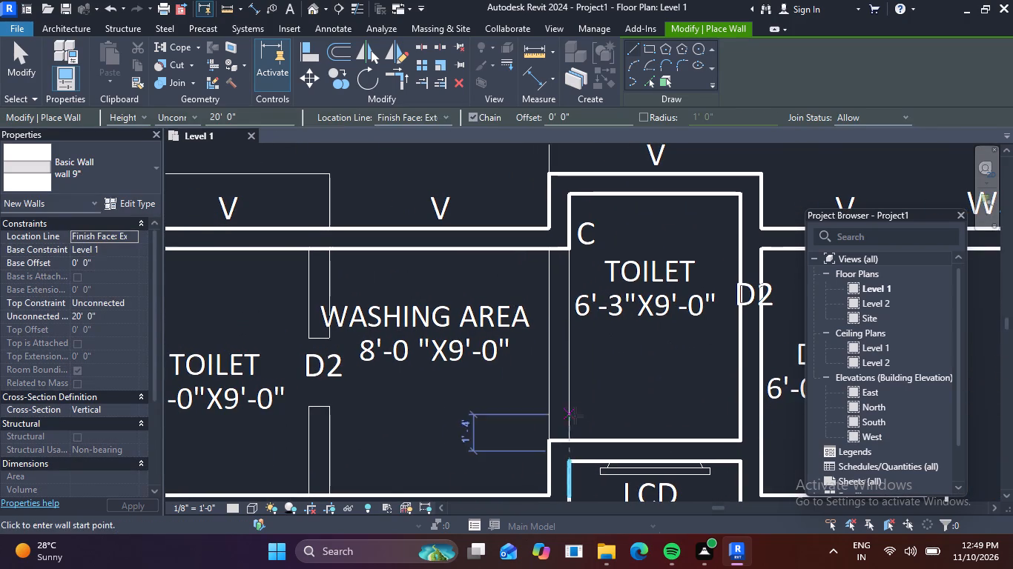
{"action": "key", "text": "space"}
{"action": "left_click", "coordinate": [569, 441]}
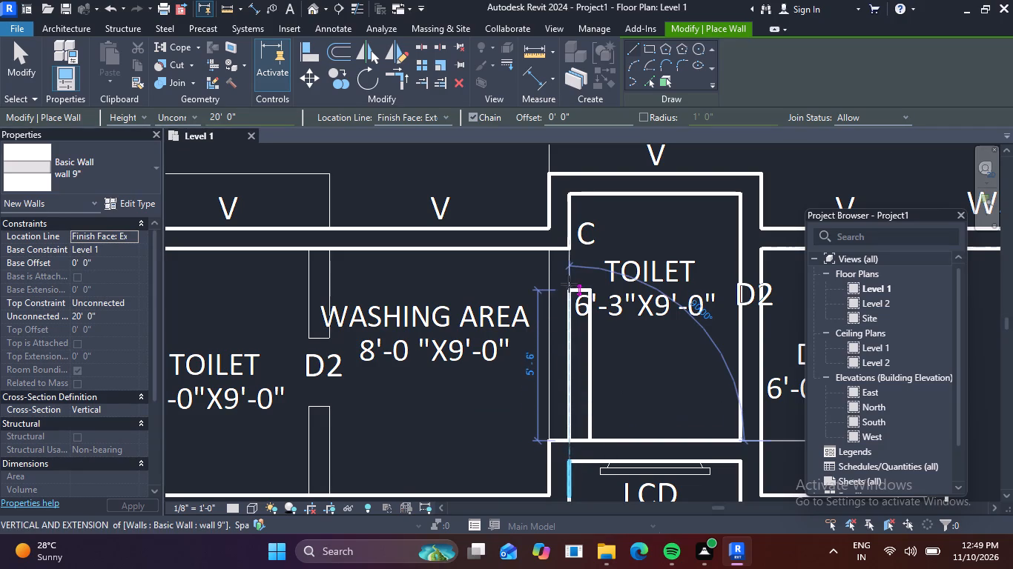
{"action": "key", "text": "space"}
{"action": "left_click", "coordinate": [567, 249]}
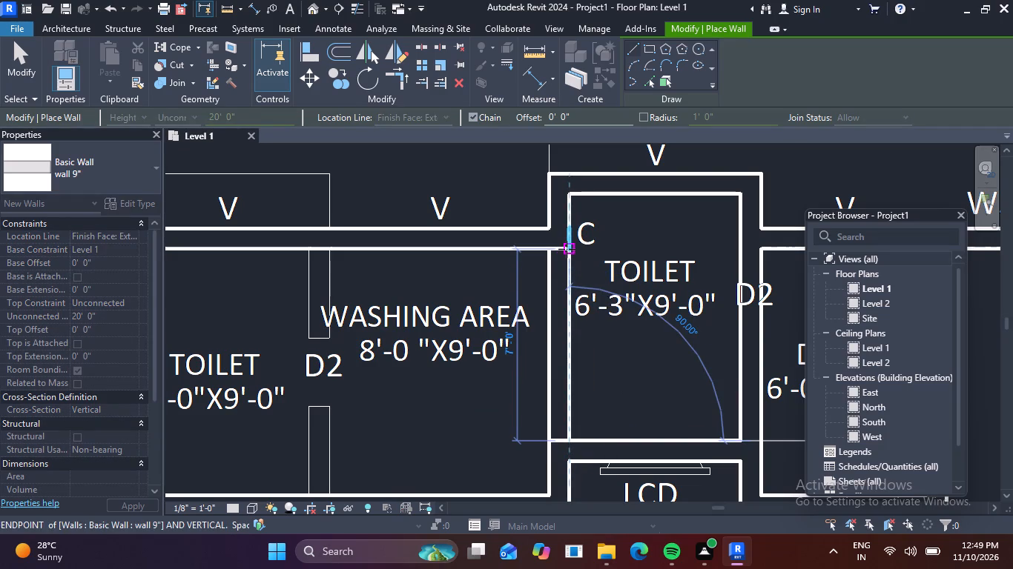
{"action": "key", "text": "Escape"}
Draw a 9" wall dividing the 6'-0"x9'-0" toilet from the washing area, straight through the D2 opening to the outer wall.
{"action": "scroll", "coordinate": [447, 357], "scroll_direction": "down", "scroll_amount": 2}
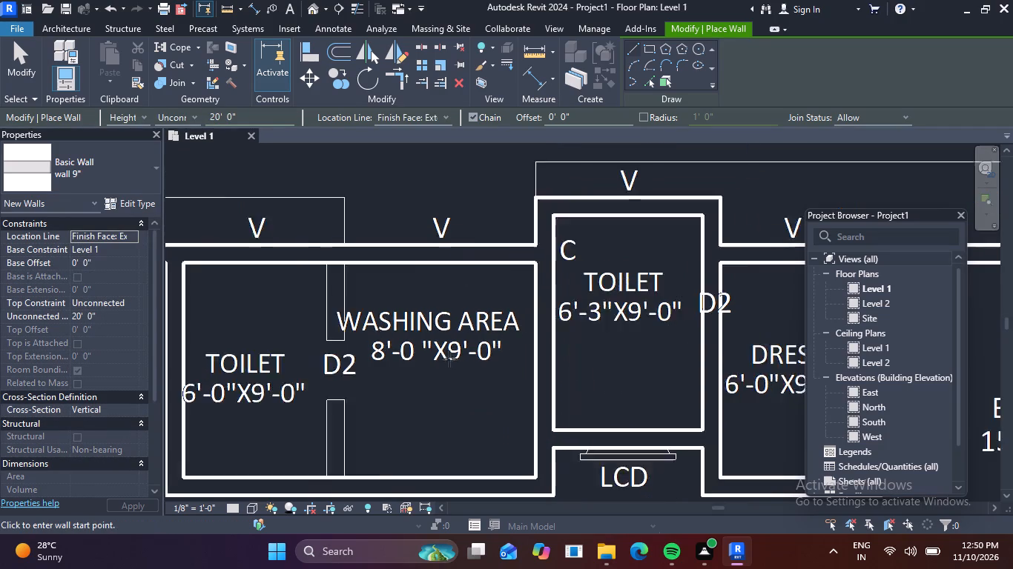
{"action": "middle_click_drag", "start_coordinate": [455, 361], "coordinate": [627, 315]}
{"action": "scroll", "coordinate": [518, 387], "scroll_direction": "up", "scroll_amount": 2}
{"action": "key", "text": "space"}
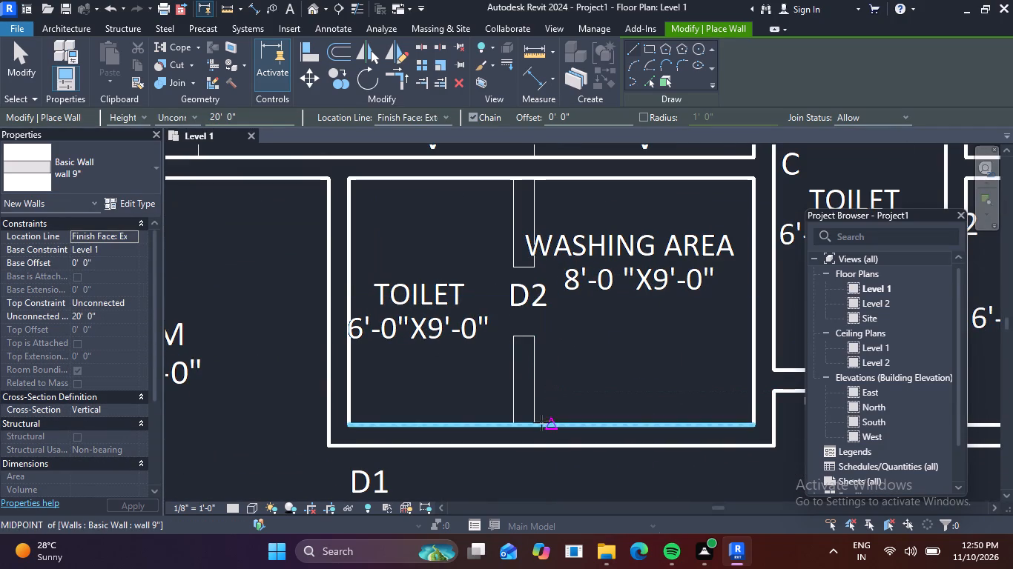
{"action": "left_click", "coordinate": [532, 422]}
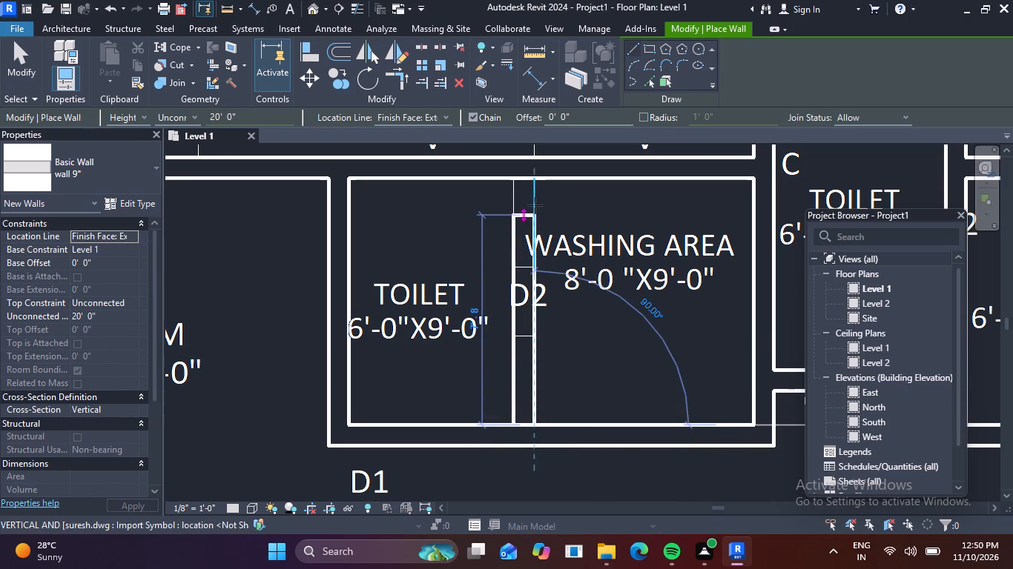
{"action": "left_click", "coordinate": [531, 179]}
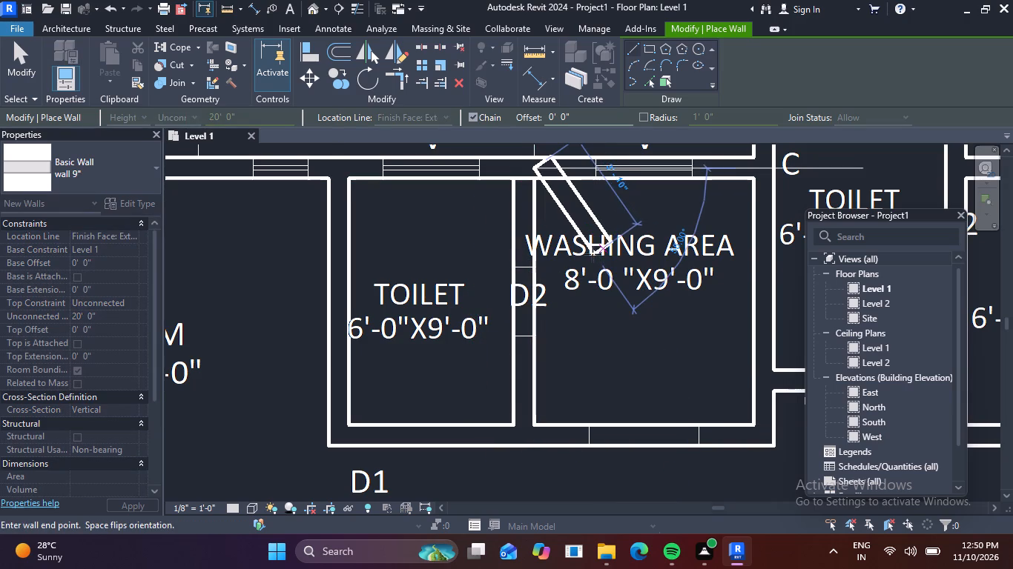
{"action": "key", "text": "Escape"}
Draw a 9" wall about 15'-4 1/2" long between the bedroom and staircase, from column C to the far end of column C1.
{"action": "scroll", "coordinate": [596, 261], "scroll_direction": "down", "scroll_amount": 5}
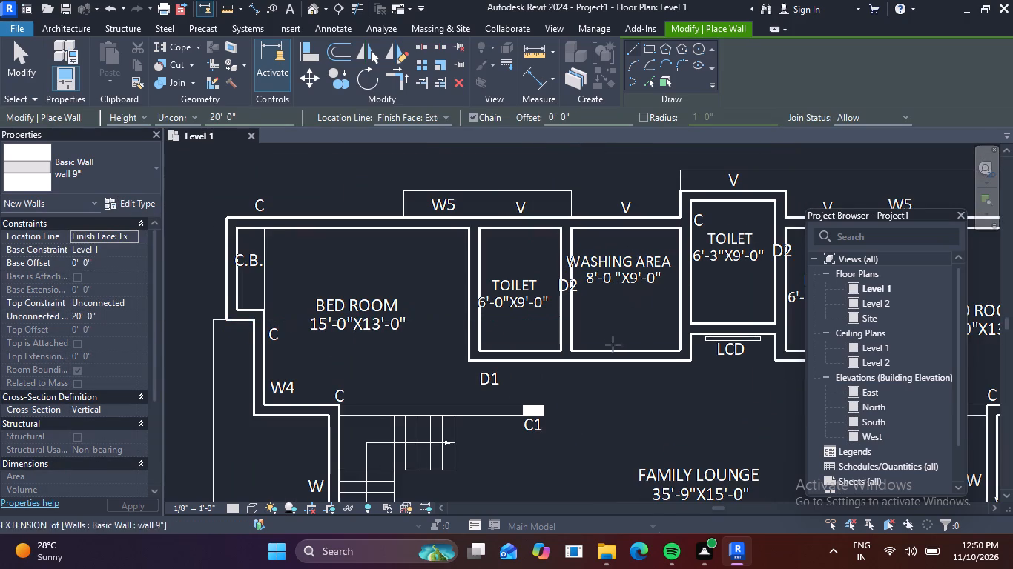
{"action": "middle_click_drag", "start_coordinate": [604, 369], "coordinate": [586, 279]}
{"action": "scroll", "coordinate": [349, 330], "scroll_direction": "up", "scroll_amount": 3}
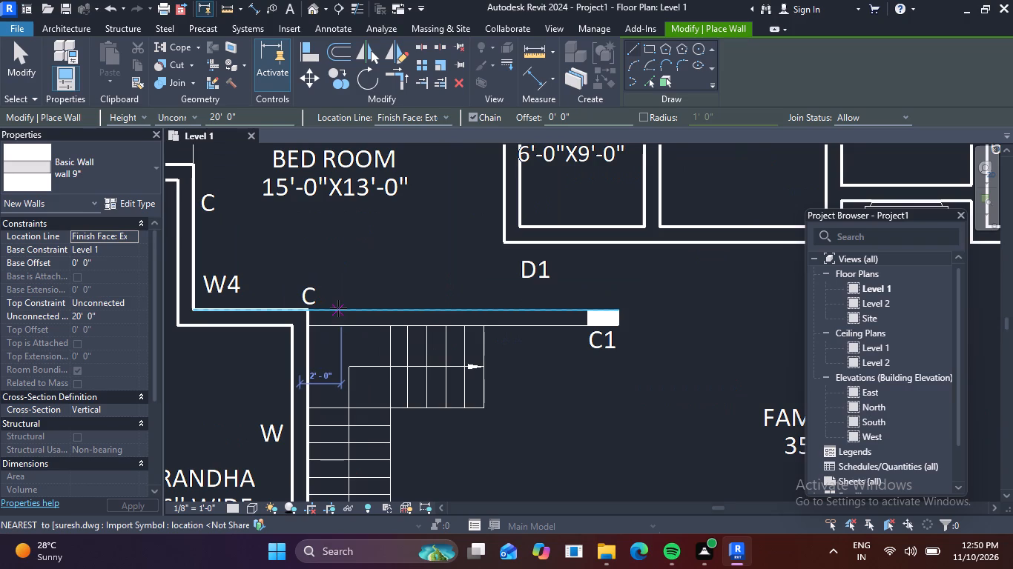
{"action": "key", "text": "space"}
{"action": "left_click", "coordinate": [307, 309]}
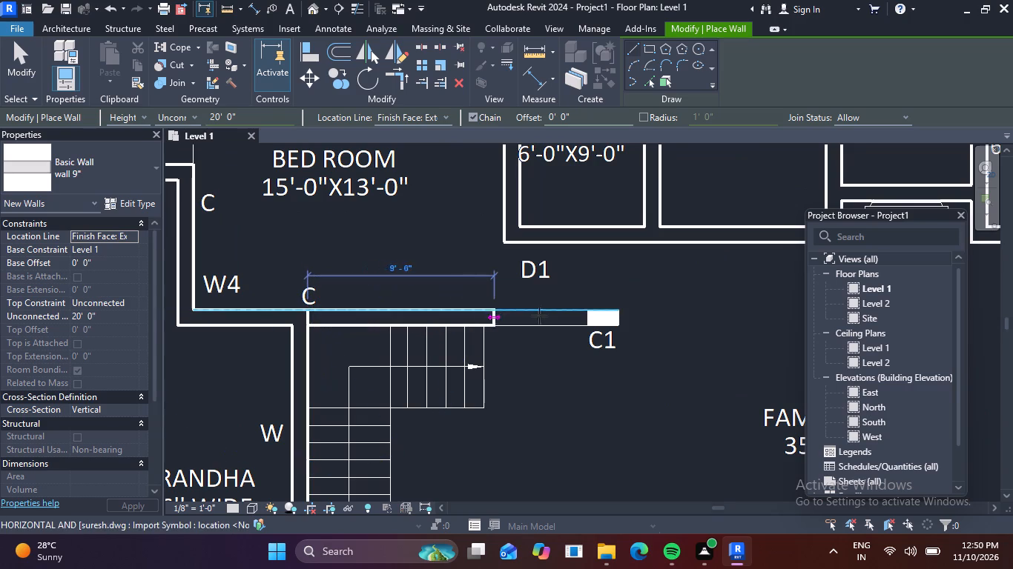
{"action": "left_click", "coordinate": [618, 310]}
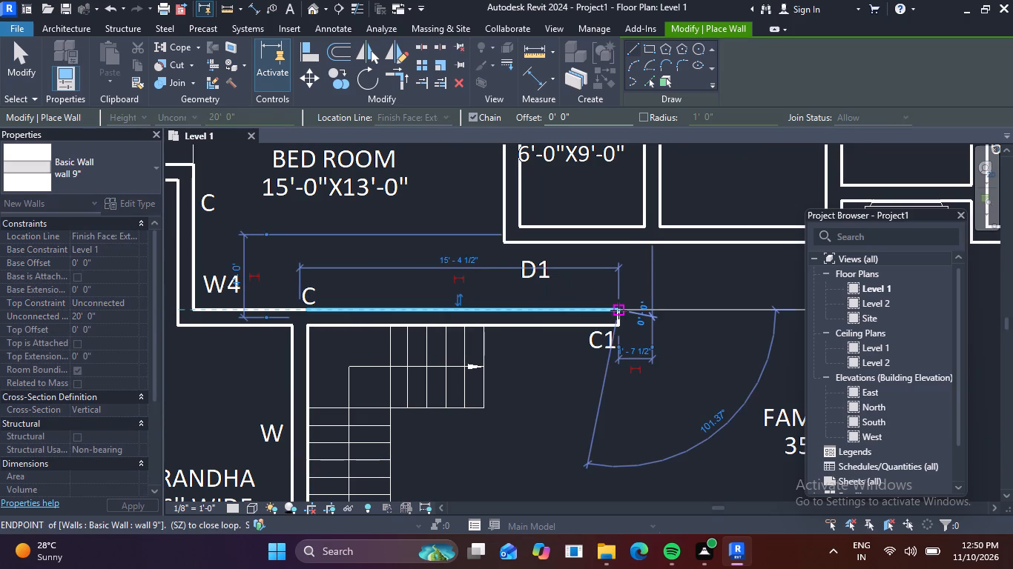
{"action": "key", "text": "space"}
{"action": "scroll", "coordinate": [640, 344], "scroll_direction": "down", "scroll_amount": 2}
{"action": "key", "text": "Escape"}
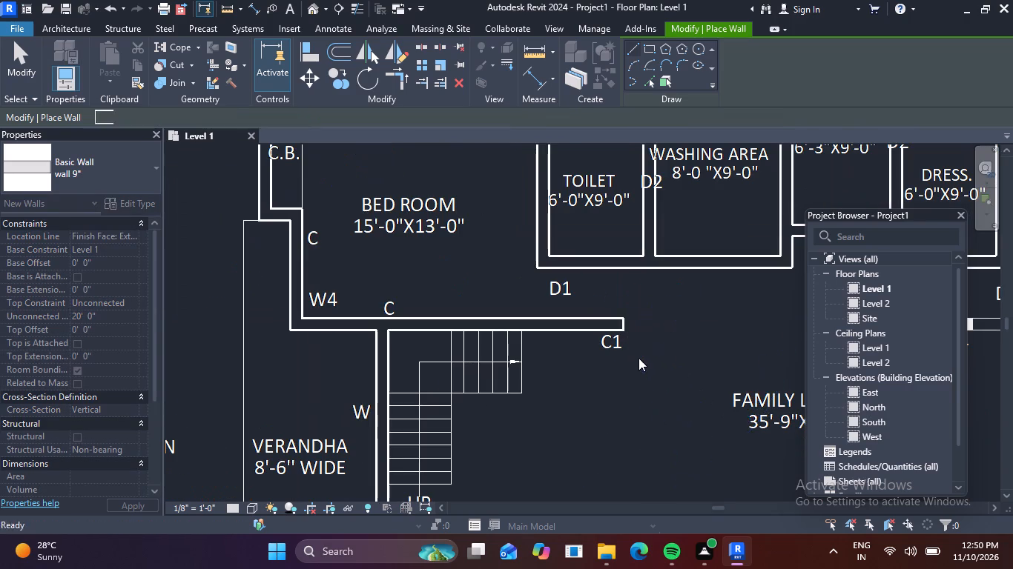
Draw a 6'-6" long 9" wall from the verandha wall corner below the stairs, through the D1 opening, to the store-side corner.
{"action": "scroll", "coordinate": [639, 358], "scroll_direction": "down", "scroll_amount": 3}
{"action": "middle_click_drag", "start_coordinate": [652, 386], "coordinate": [464, 293]}
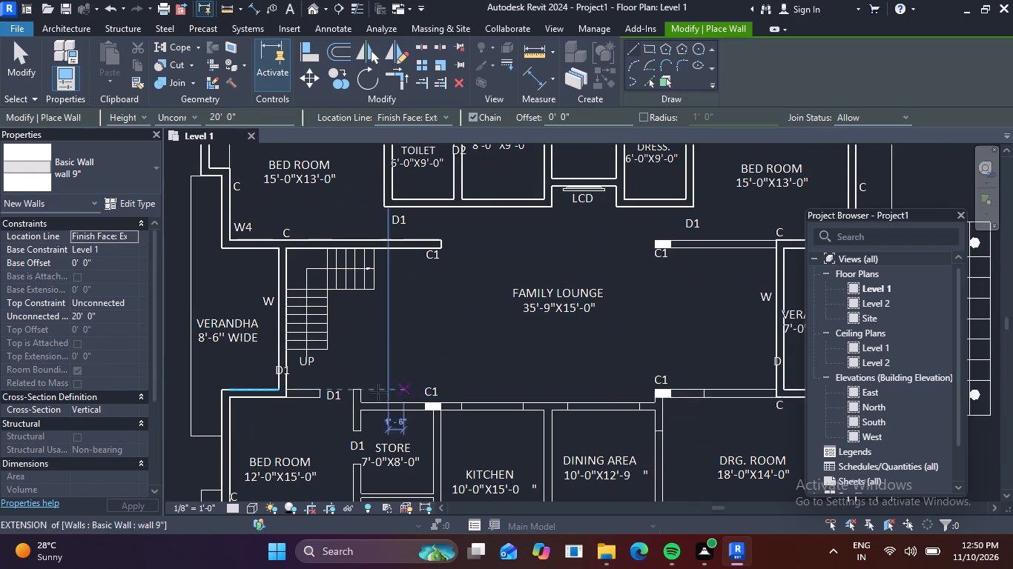
{"action": "scroll", "coordinate": [271, 411], "scroll_direction": "up", "scroll_amount": 4}
{"action": "scroll", "coordinate": [337, 376], "scroll_direction": "up", "scroll_amount": 5}
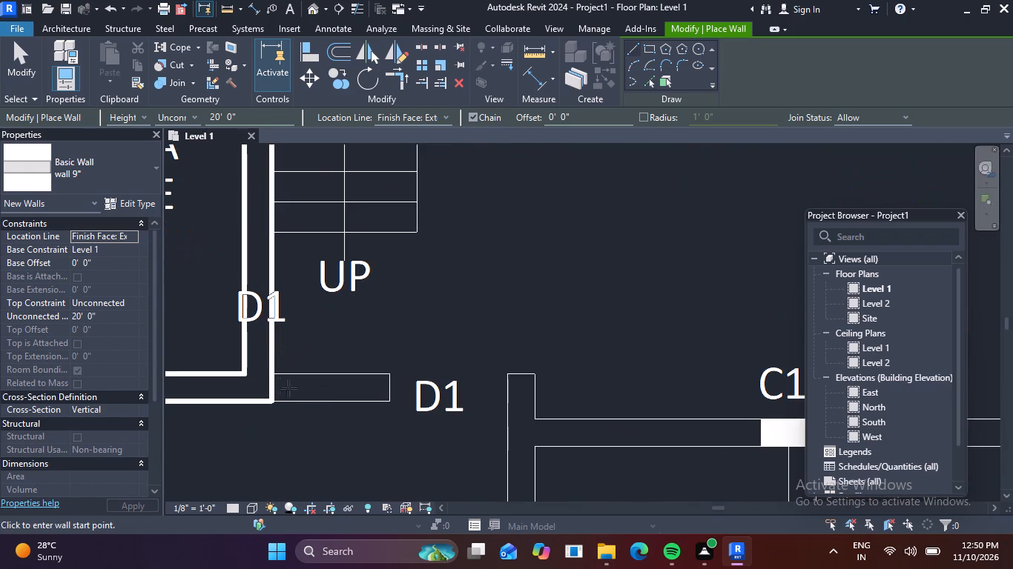
{"action": "key", "text": "space"}
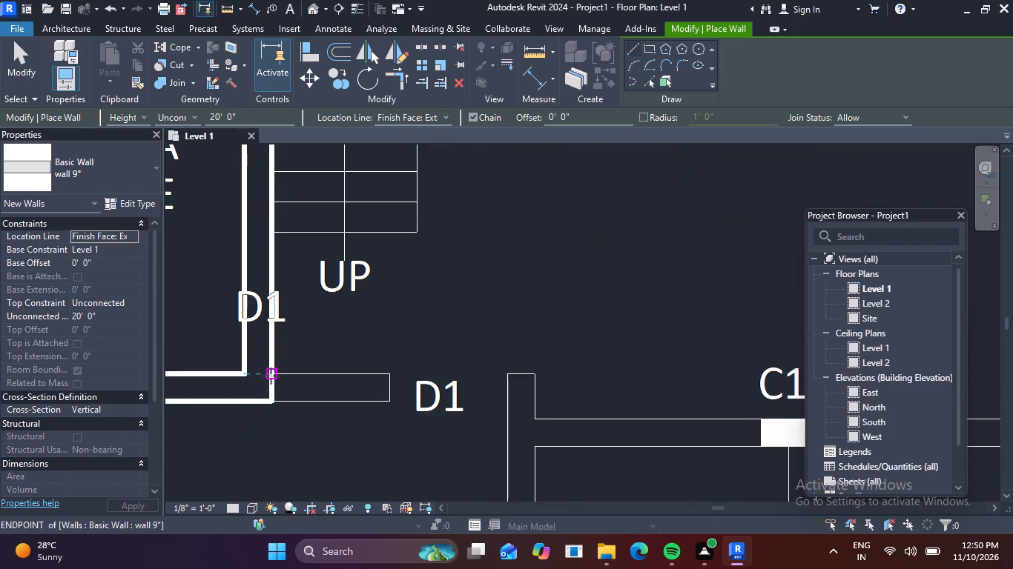
{"action": "left_click", "coordinate": [271, 373]}
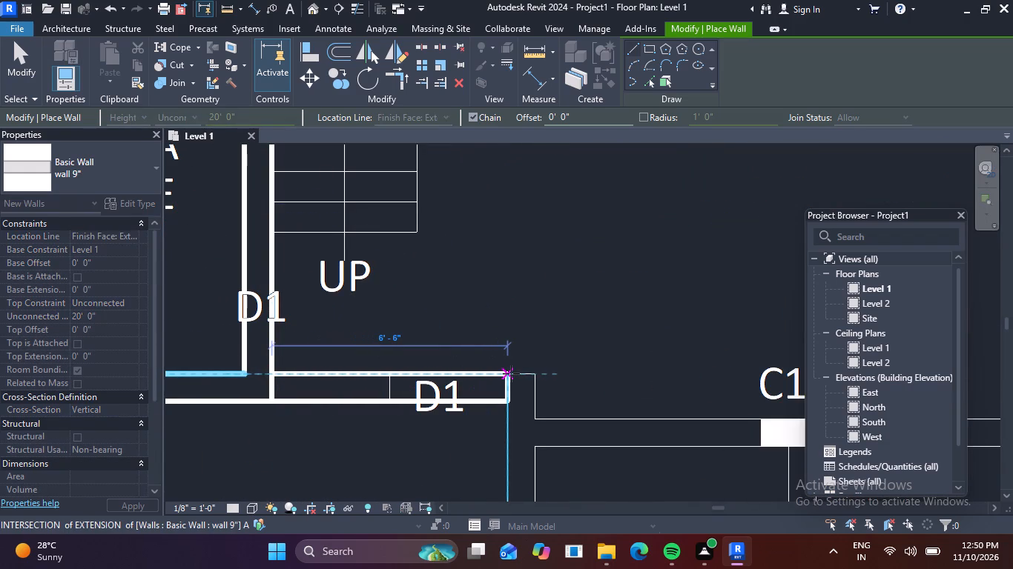
{"action": "left_click", "coordinate": [511, 373]}
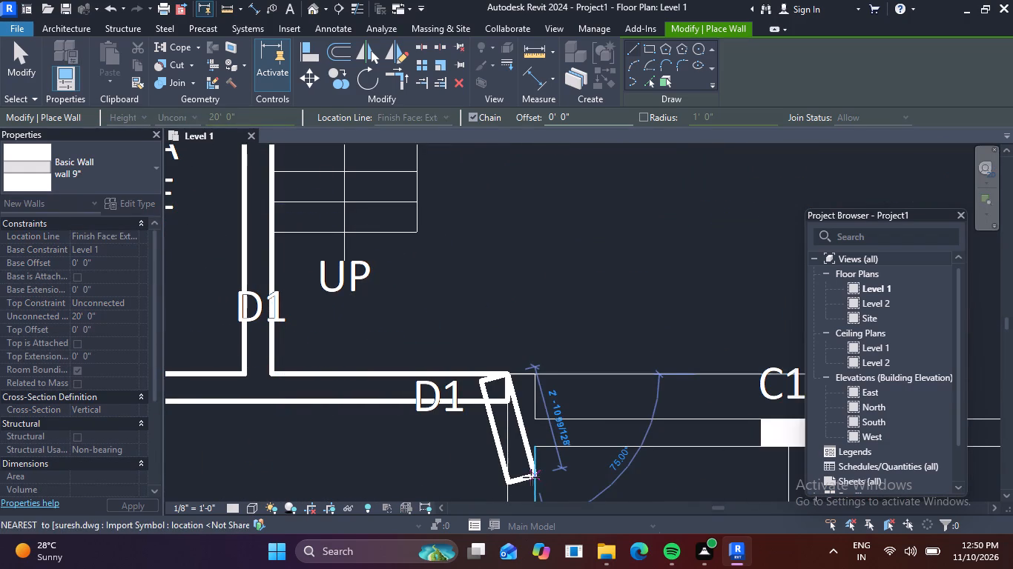
Continue the 9" wall between the 12'-0"x15'-0" bedroom and the store and washing area to the outer wall, and end the chain.
{"action": "key", "text": "space"}
{"action": "middle_click_drag", "start_coordinate": [510, 471], "coordinate": [548, 216]}
{"action": "scroll", "coordinate": [537, 253], "scroll_direction": "down", "scroll_amount": 2}
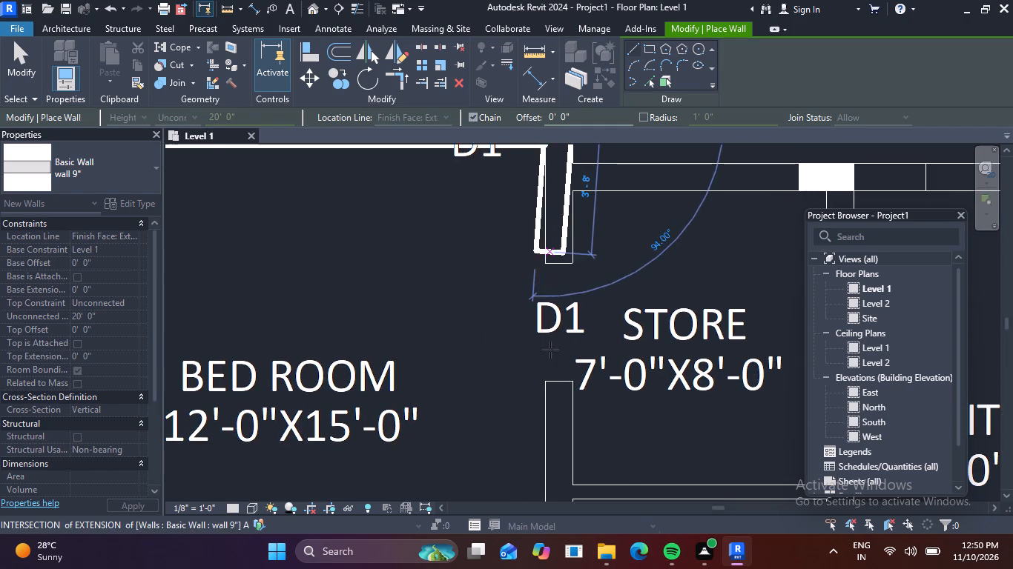
{"action": "scroll", "coordinate": [557, 350], "scroll_direction": "down", "scroll_amount": 2}
{"action": "middle_click_drag", "start_coordinate": [557, 371], "coordinate": [544, 253]}
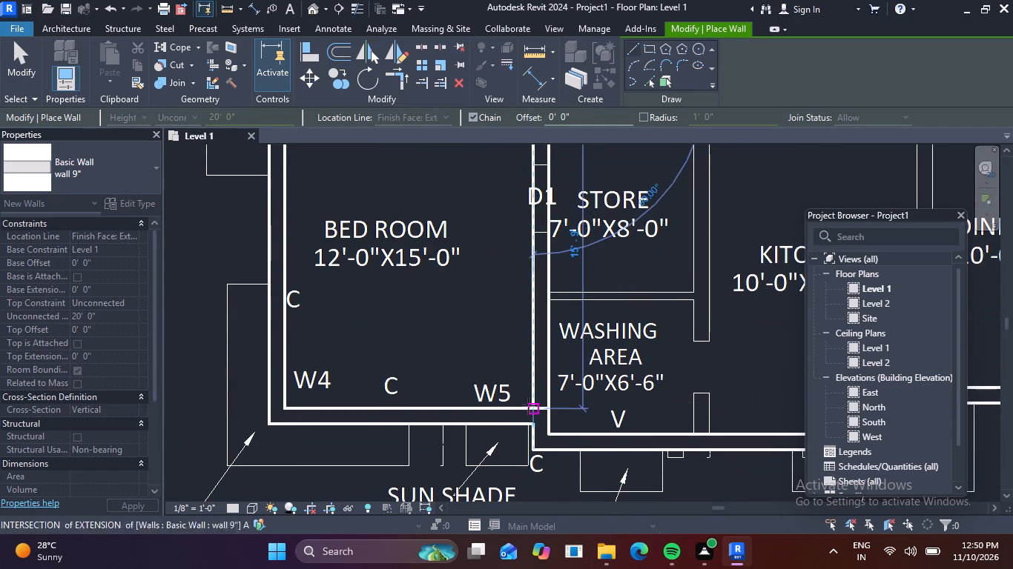
{"action": "left_click", "coordinate": [530, 412]}
{"action": "key", "text": "space"}
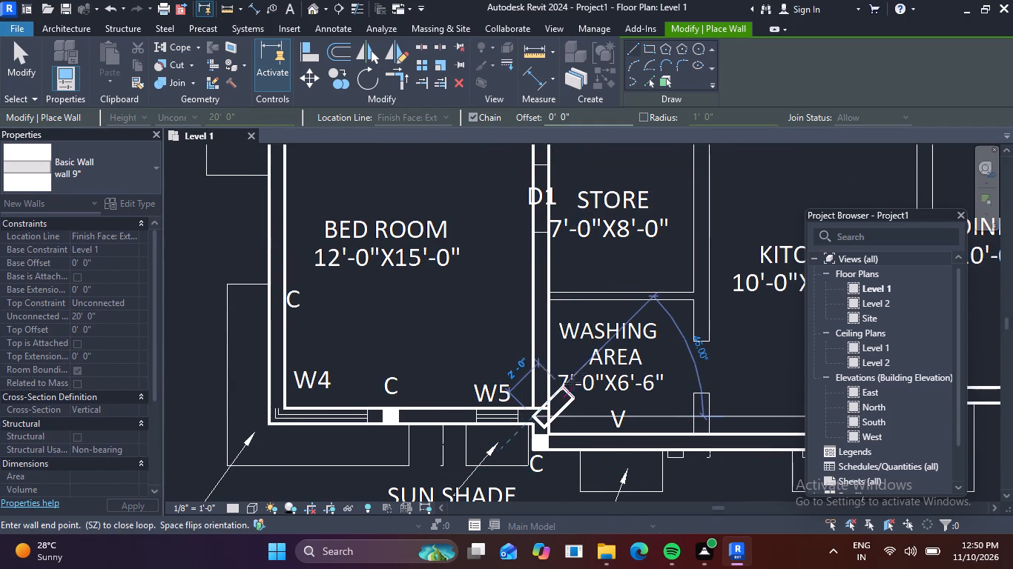
{"action": "key", "text": "Escape"}
Draw a 9" wall along the family lounge side of the store, kitchen and dining area, from the bedroom wall to column C1.
{"action": "scroll", "coordinate": [593, 350], "scroll_direction": "down", "scroll_amount": 2}
{"action": "middle_click_drag", "start_coordinate": [593, 350], "coordinate": [543, 436]}
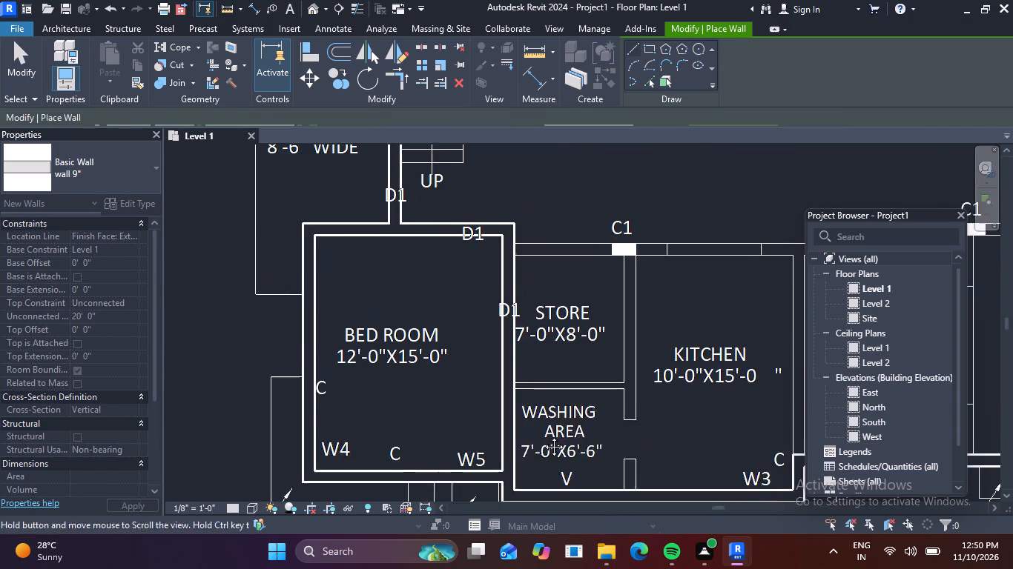
{"action": "middle_click_drag", "start_coordinate": [543, 436], "coordinate": [541, 437]}
{"action": "scroll", "coordinate": [549, 257], "scroll_direction": "up", "scroll_amount": 1}
{"action": "middle_click_drag", "start_coordinate": [546, 258], "coordinate": [303, 292]}
{"action": "key", "text": "space"}
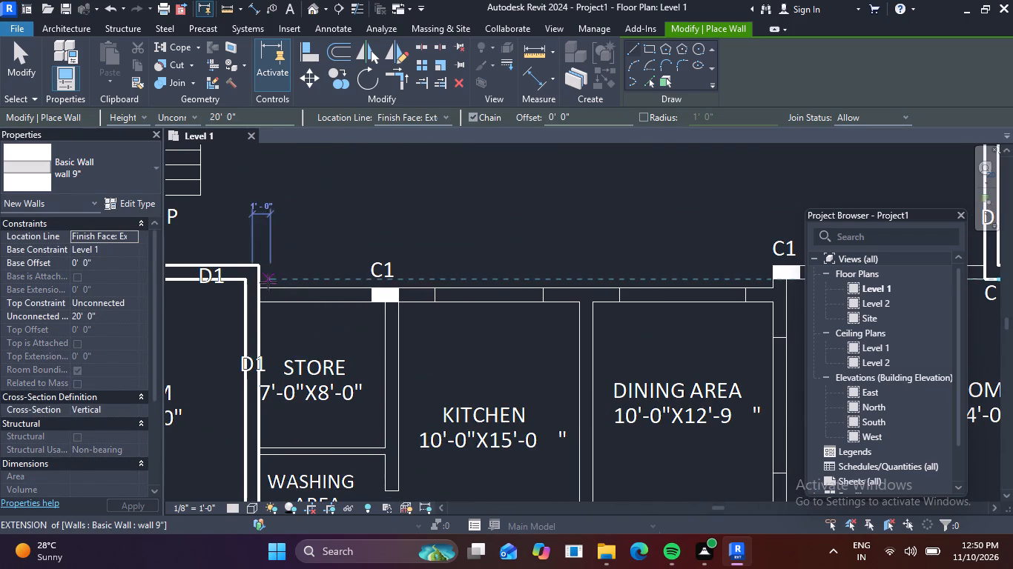
{"action": "scroll", "coordinate": [263, 292], "scroll_direction": "up", "scroll_amount": 3}
{"action": "left_click", "coordinate": [257, 288]}
{"action": "scroll", "coordinate": [428, 287], "scroll_direction": "down", "scroll_amount": 3}
{"action": "middle_click_drag", "start_coordinate": [435, 296], "coordinate": [174, 296]}
{"action": "scroll", "coordinate": [230, 295], "scroll_direction": "down", "scroll_amount": 3}
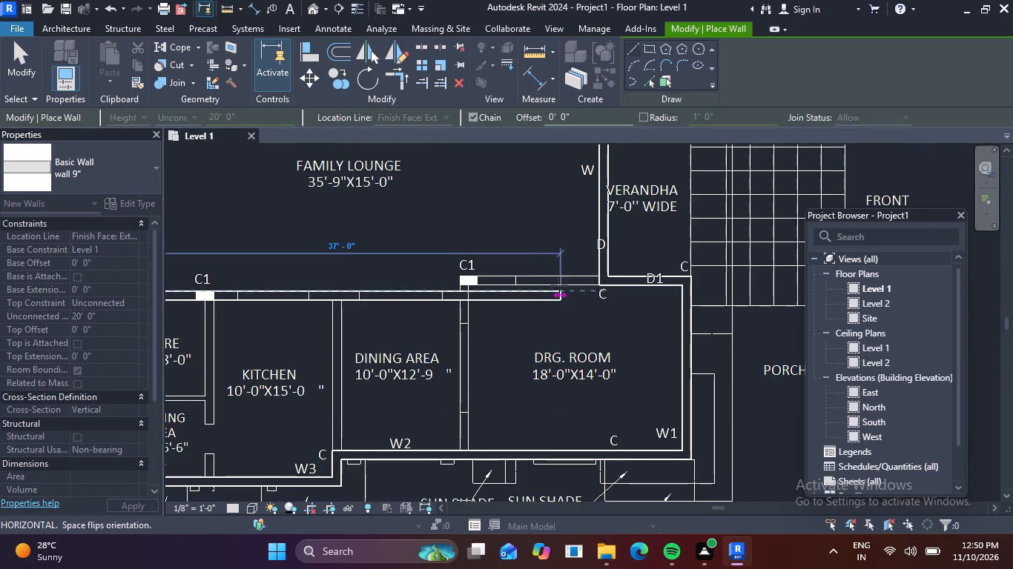
{"action": "scroll", "coordinate": [452, 295], "scroll_direction": "up", "scroll_amount": 4}
{"action": "left_click", "coordinate": [463, 290]}
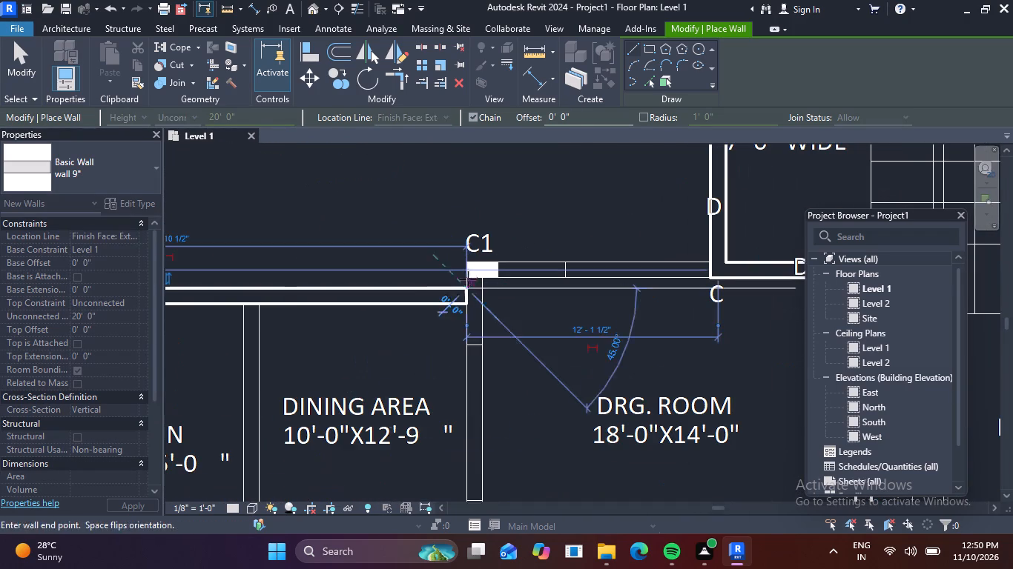
Continue the 9" wall around the jog at column C1 and along the drawing room to the verandha wall.
{"action": "left_click", "coordinate": [467, 267]}
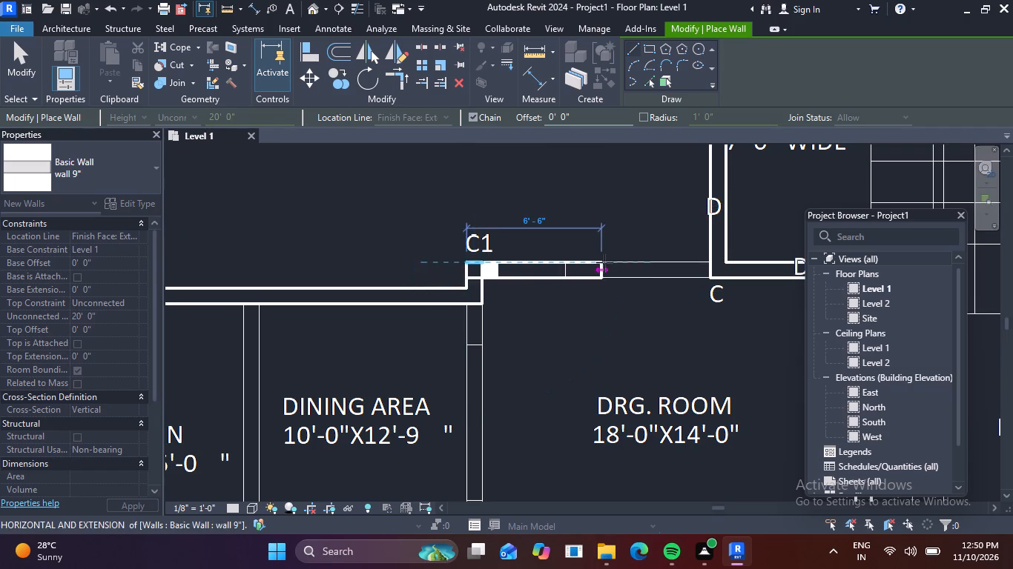
{"action": "middle_click_drag", "start_coordinate": [604, 262], "coordinate": [392, 252]}
{"action": "scroll", "coordinate": [505, 251], "scroll_direction": "up", "scroll_amount": 3}
{"action": "left_click", "coordinate": [489, 251]}
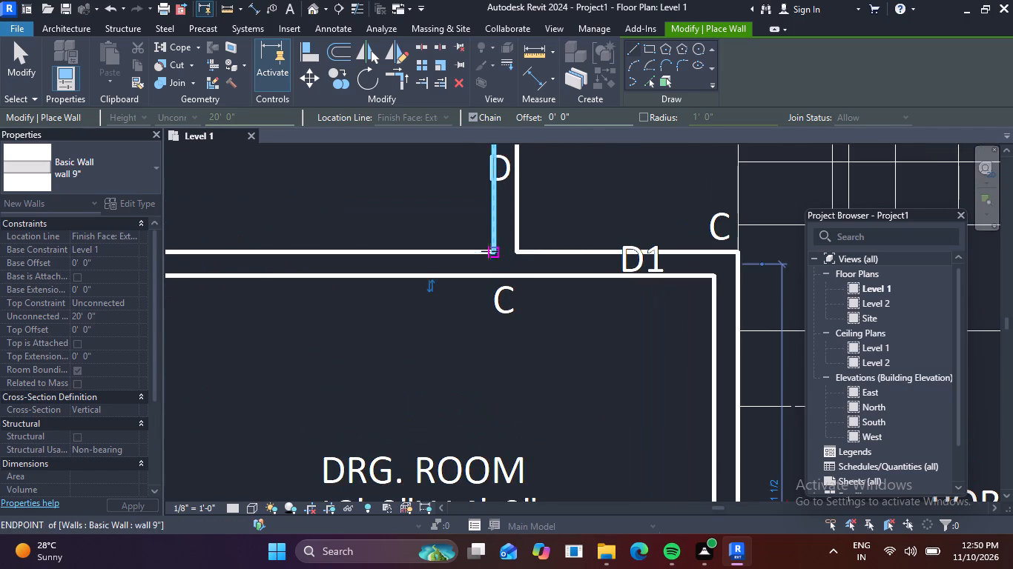
Draw a 9" wall between the dining area and drawing room, from the C1 jog to the outer wall, and end the chain.
{"action": "key", "text": "space"}
{"action": "scroll", "coordinate": [484, 289], "scroll_direction": "down", "scroll_amount": 5}
{"action": "middle_click_drag", "start_coordinate": [466, 334], "coordinate": [643, 253]}
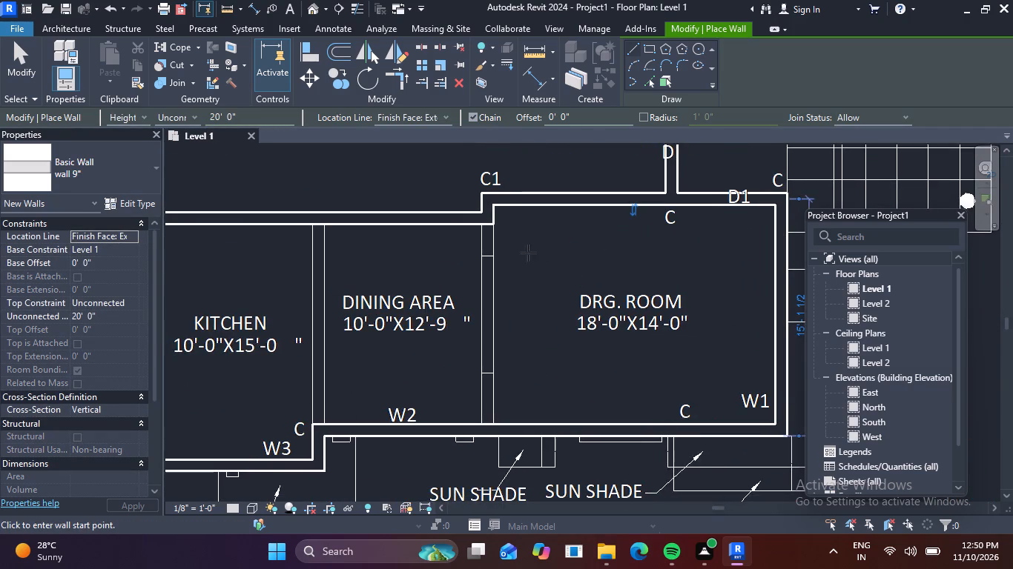
{"action": "scroll", "coordinate": [504, 244], "scroll_direction": "up", "scroll_amount": 2}
{"action": "key", "text": "space"}
{"action": "left_click", "coordinate": [477, 222]}
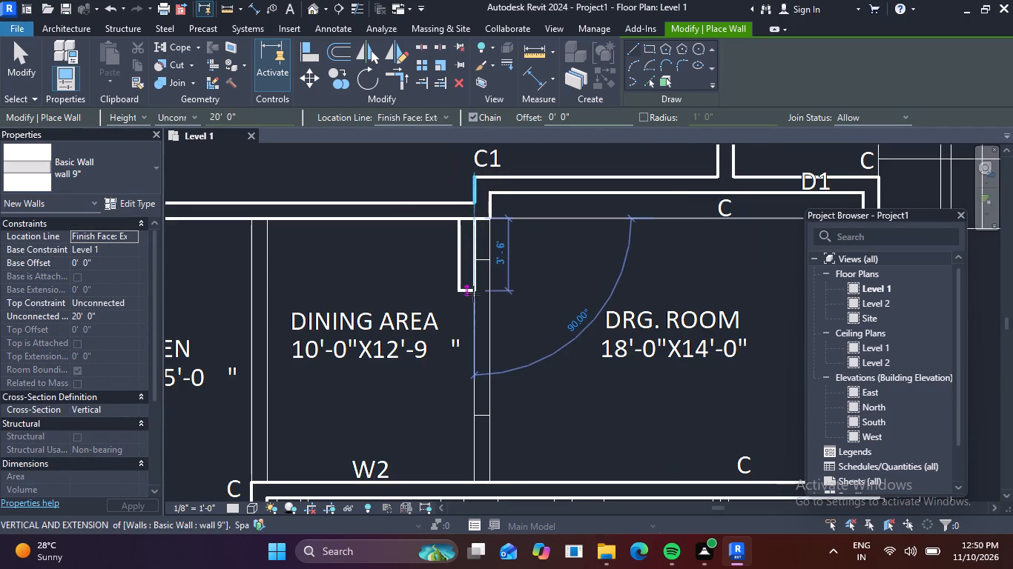
{"action": "key", "text": "space"}
{"action": "middle_click_drag", "start_coordinate": [463, 390], "coordinate": [477, 287]}
{"action": "scroll", "coordinate": [469, 302], "scroll_direction": "up", "scroll_amount": 1}
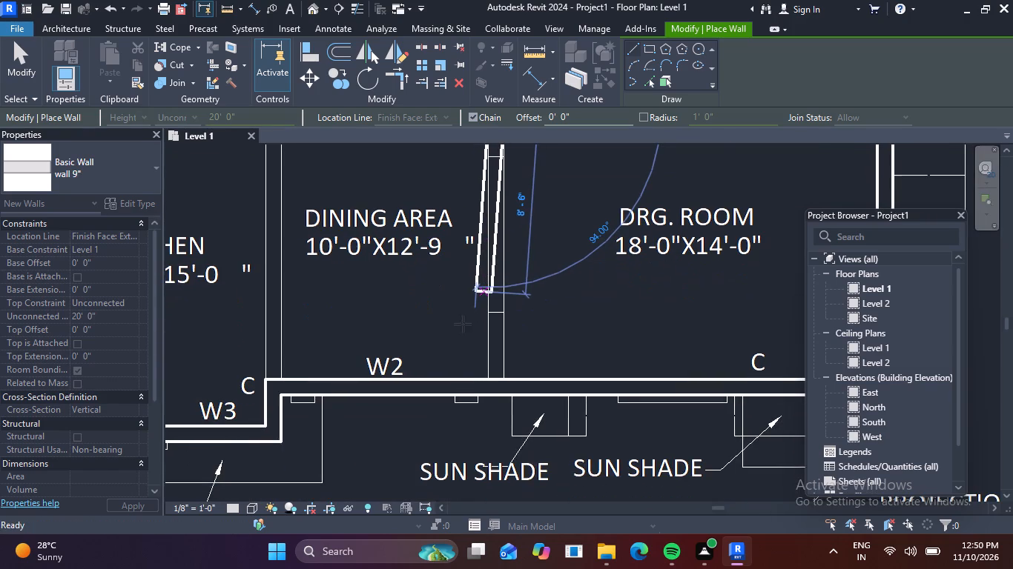
{"action": "left_click", "coordinate": [490, 387]}
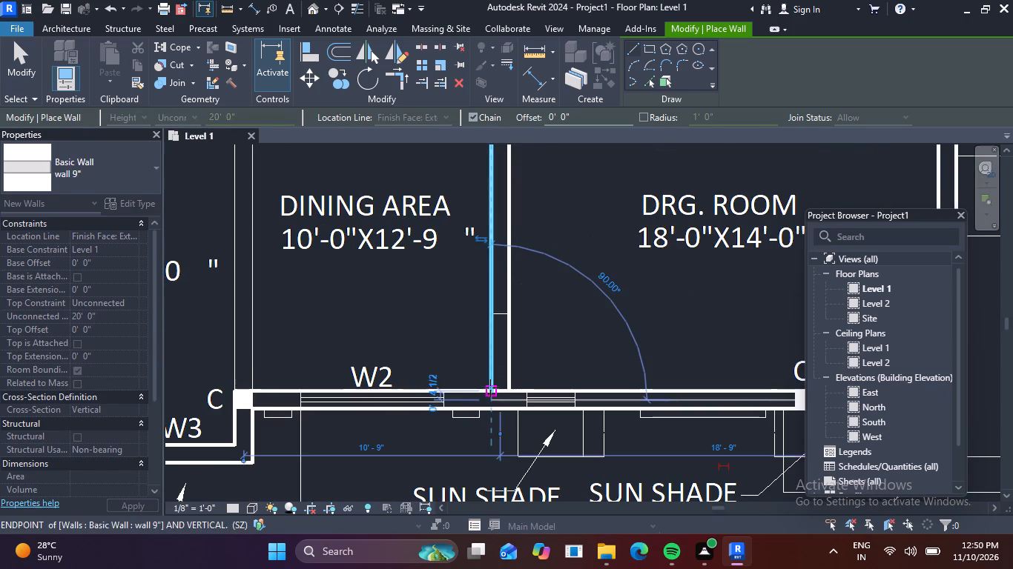
{"action": "key", "text": "Escape"}
Draw a 9" wall between the kitchen and dining area, from the family lounge wall to the outer wall corner at column C.
{"action": "scroll", "coordinate": [343, 316], "scroll_direction": "down", "scroll_amount": 2}
{"action": "middle_click_drag", "start_coordinate": [362, 322], "coordinate": [616, 360]}
{"action": "key", "text": "space"}
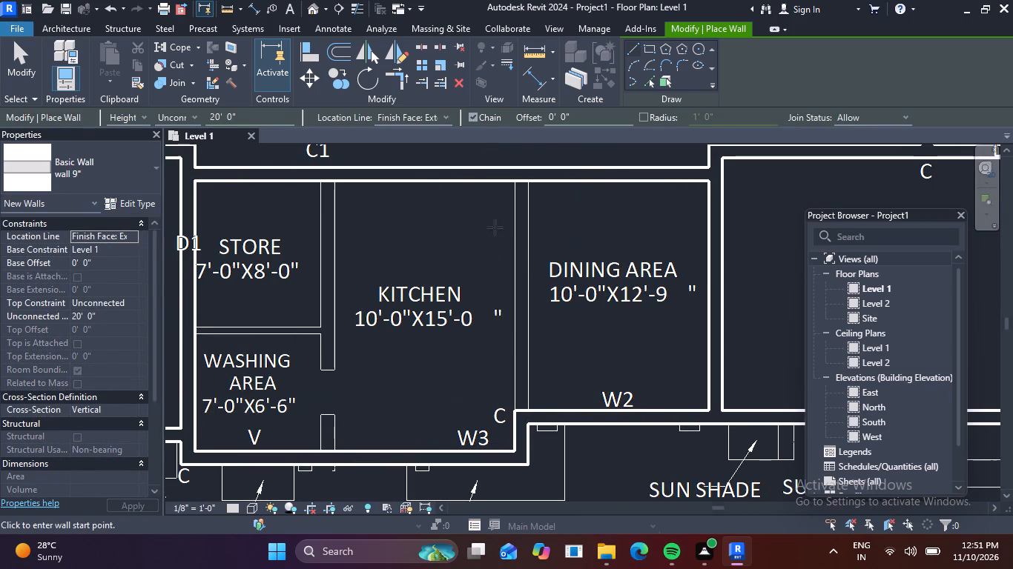
{"action": "left_click", "coordinate": [518, 182]}
{"action": "key", "text": "space"}
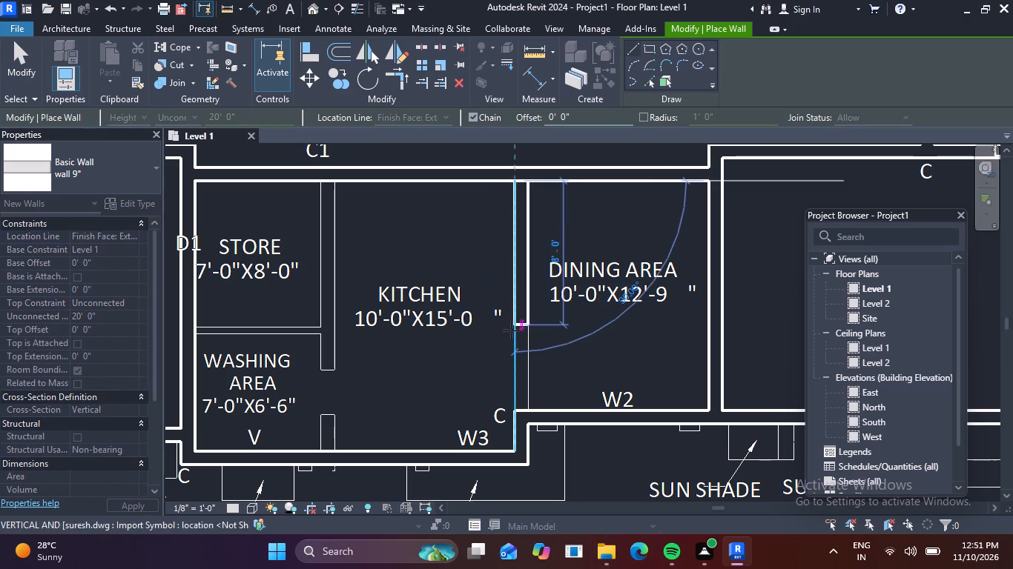
{"action": "left_click", "coordinate": [510, 412]}
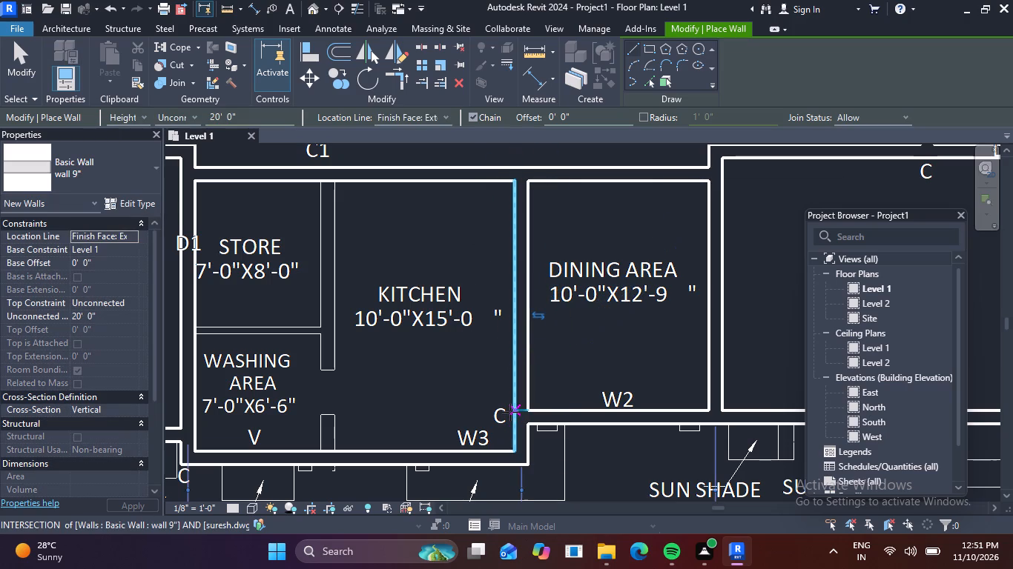
Draw a 9" wall separating the kitchen from the store and washing area, straight through the opening to the outer wall.
{"action": "scroll", "coordinate": [363, 392], "scroll_direction": "down", "scroll_amount": 2}
{"action": "middle_click_drag", "start_coordinate": [389, 387], "coordinate": [524, 425]}
{"action": "scroll", "coordinate": [471, 299], "scroll_direction": "up", "scroll_amount": 1}
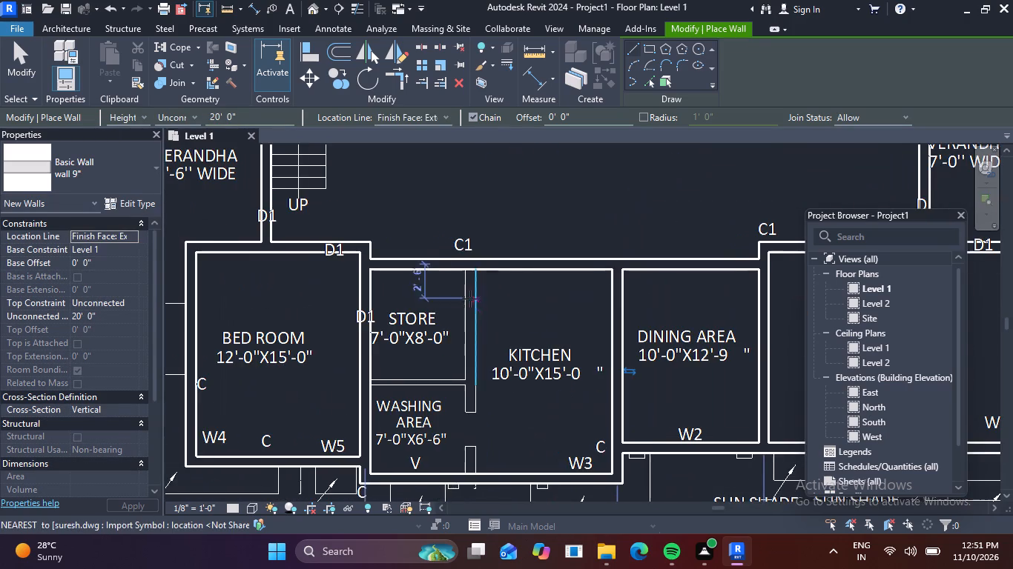
{"action": "scroll", "coordinate": [470, 299], "scroll_direction": "up", "scroll_amount": 1}
{"action": "key", "text": "space"}
{"action": "left_click", "coordinate": [461, 264]}
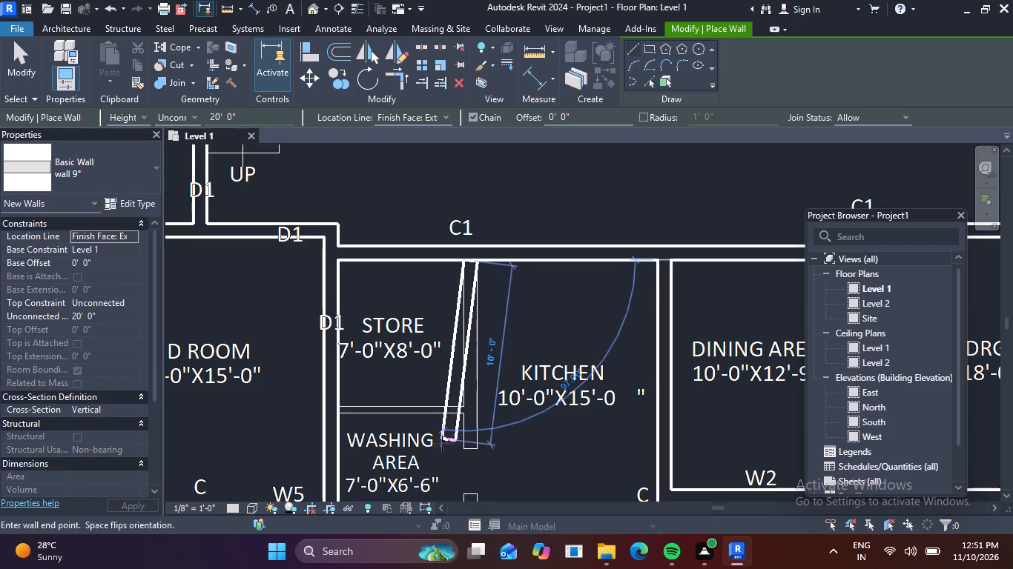
{"action": "middle_click_drag", "start_coordinate": [444, 448], "coordinate": [455, 354]}
{"action": "left_click", "coordinate": [477, 434]}
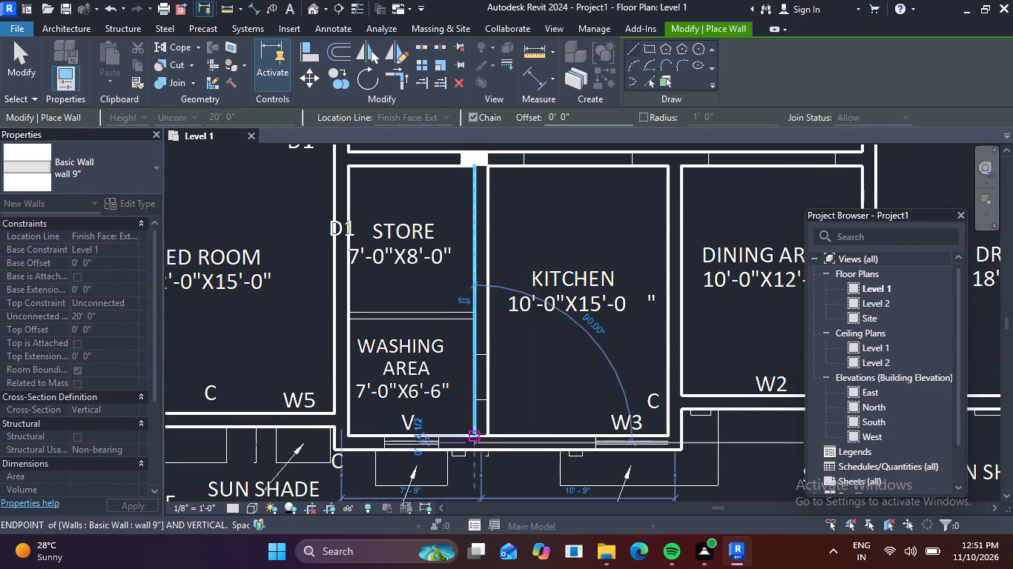
{"action": "key", "text": "Escape"}
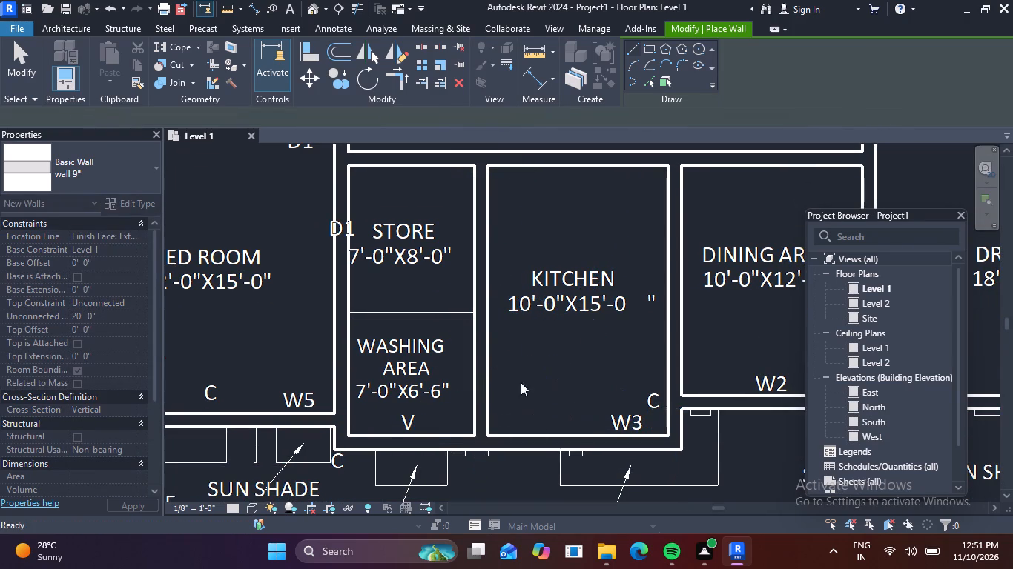
Draw a 7'-0" long partition between the store and washing area using the wall 4.5 type, and end the chain.
{"action": "scroll", "coordinate": [486, 342], "scroll_direction": "down", "scroll_amount": 2}
{"action": "middle_click_drag", "start_coordinate": [520, 353], "coordinate": [640, 367]}
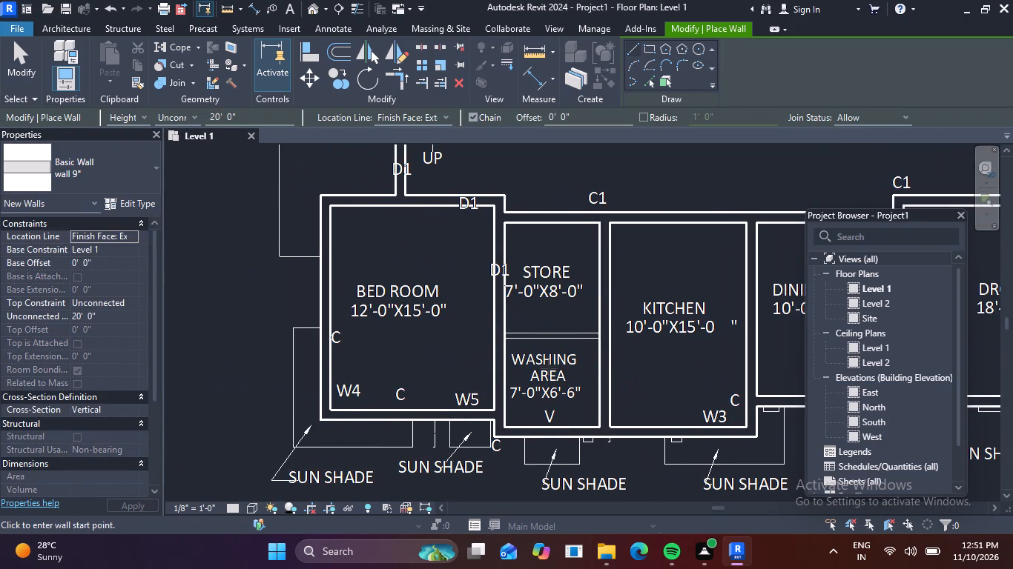
{"action": "left_click", "coordinate": [156, 167]}
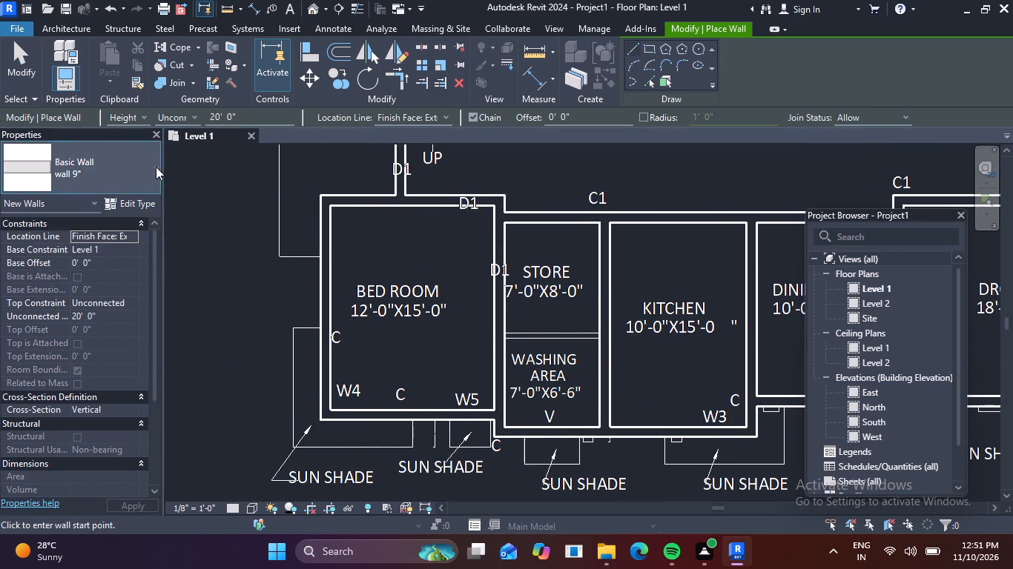
{"action": "left_click", "coordinate": [98, 233]}
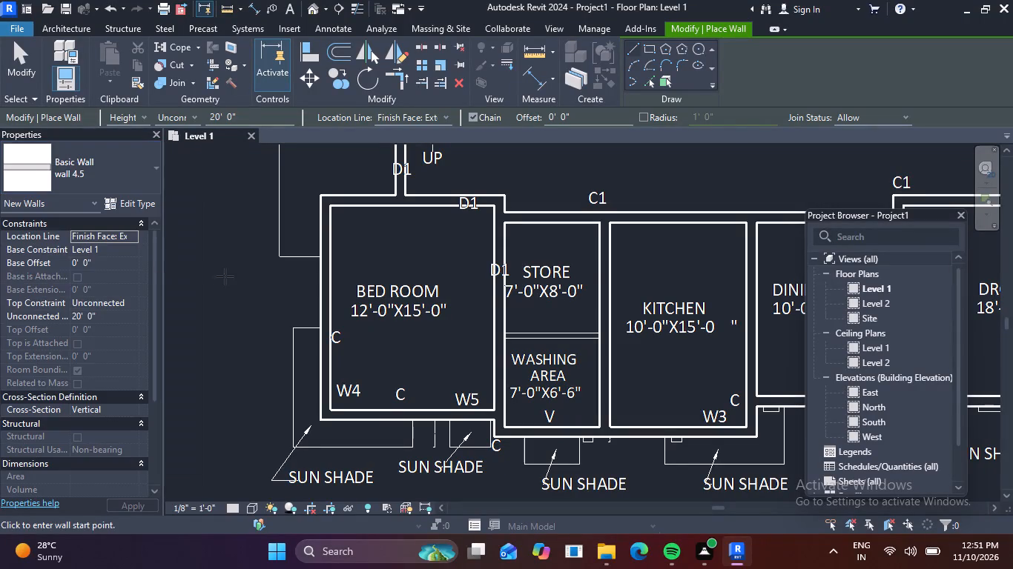
{"action": "middle_click_drag", "start_coordinate": [407, 310], "coordinate": [270, 273]}
{"action": "scroll", "coordinate": [346, 293], "scroll_direction": "up", "scroll_amount": 4}
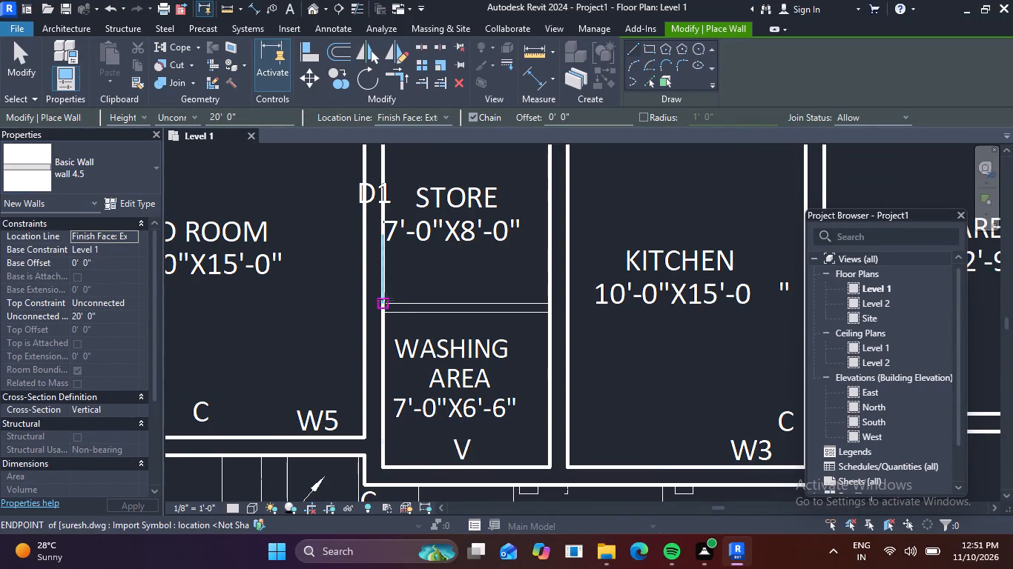
{"action": "left_click", "coordinate": [385, 302]}
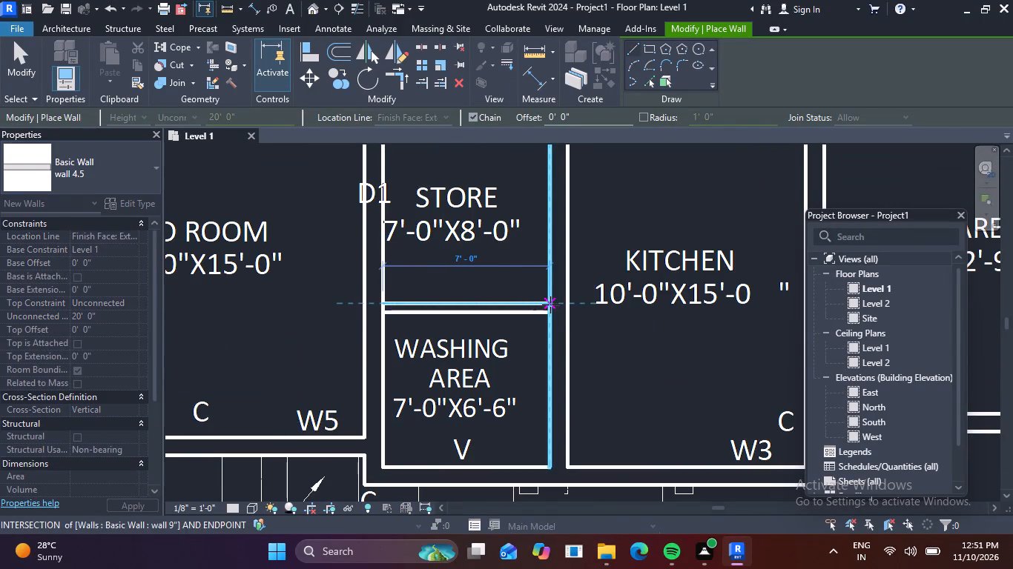
{"action": "left_click", "coordinate": [550, 305]}
{"action": "key", "text": "Escape"}
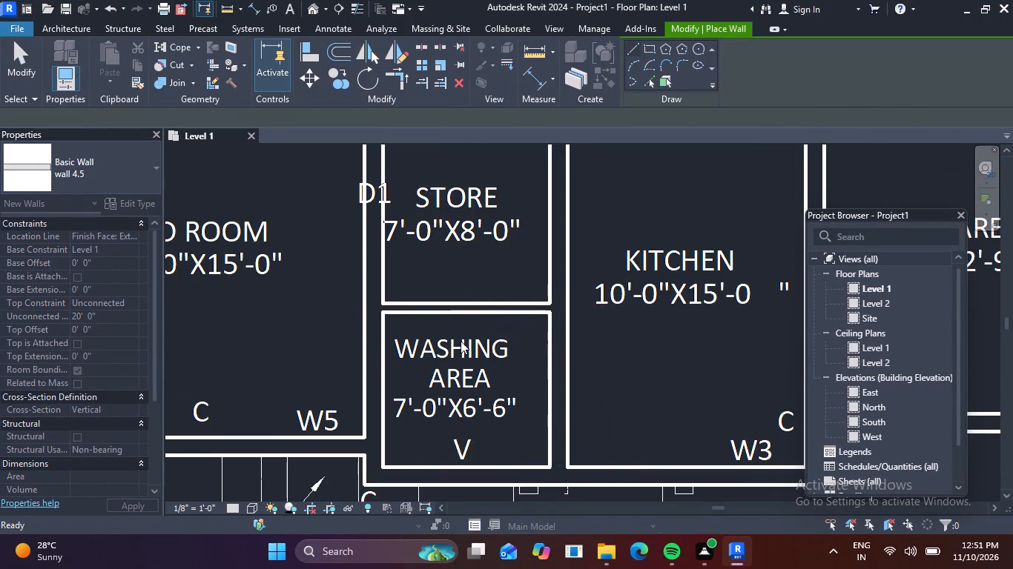
Check the family lounge and surrounding rooms for walls still to draw, and leave the Wall command.
{"action": "scroll", "coordinate": [459, 315], "scroll_direction": "down", "scroll_amount": 5}
{"action": "scroll", "coordinate": [532, 310], "scroll_direction": "down", "scroll_amount": 2}
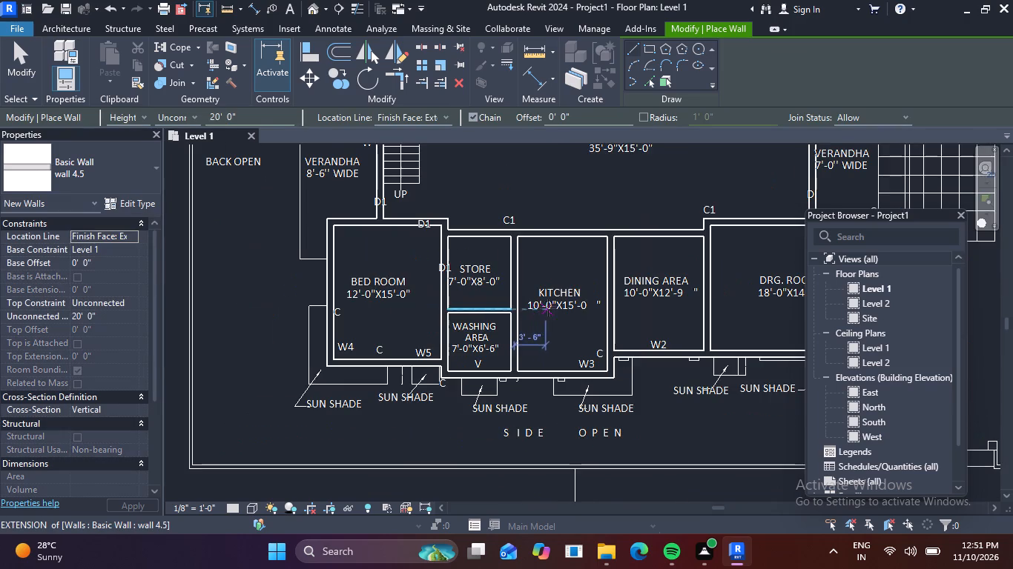
{"action": "middle_click_drag", "start_coordinate": [544, 315], "coordinate": [432, 402]}
{"action": "scroll", "coordinate": [523, 333], "scroll_direction": "down", "scroll_amount": 1}
{"action": "scroll", "coordinate": [587, 305], "scroll_direction": "down", "scroll_amount": 1}
{"action": "middle_click_drag", "start_coordinate": [587, 305], "coordinate": [549, 369]}
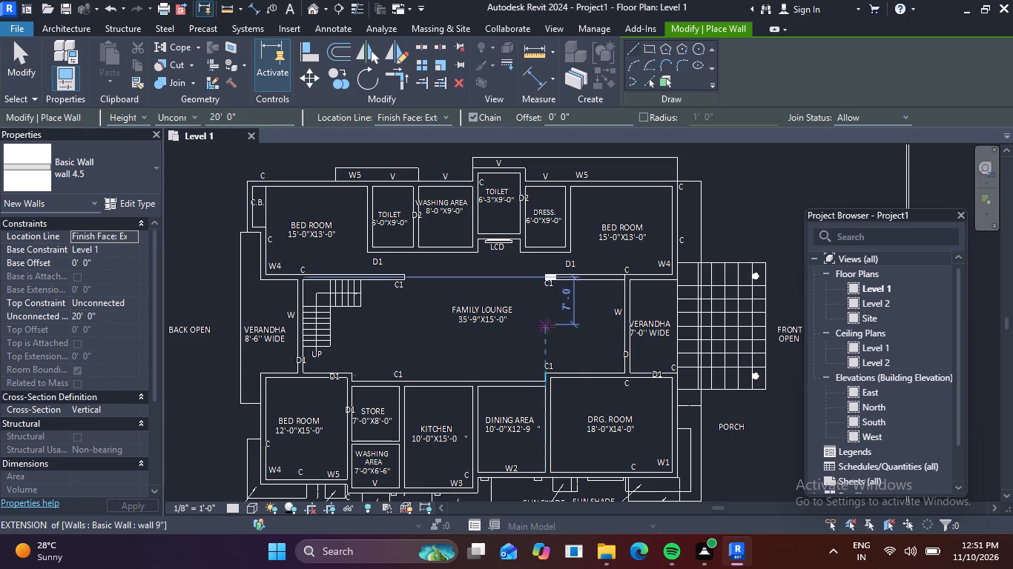
{"action": "middle_click_drag", "start_coordinate": [578, 286], "coordinate": [586, 219]}
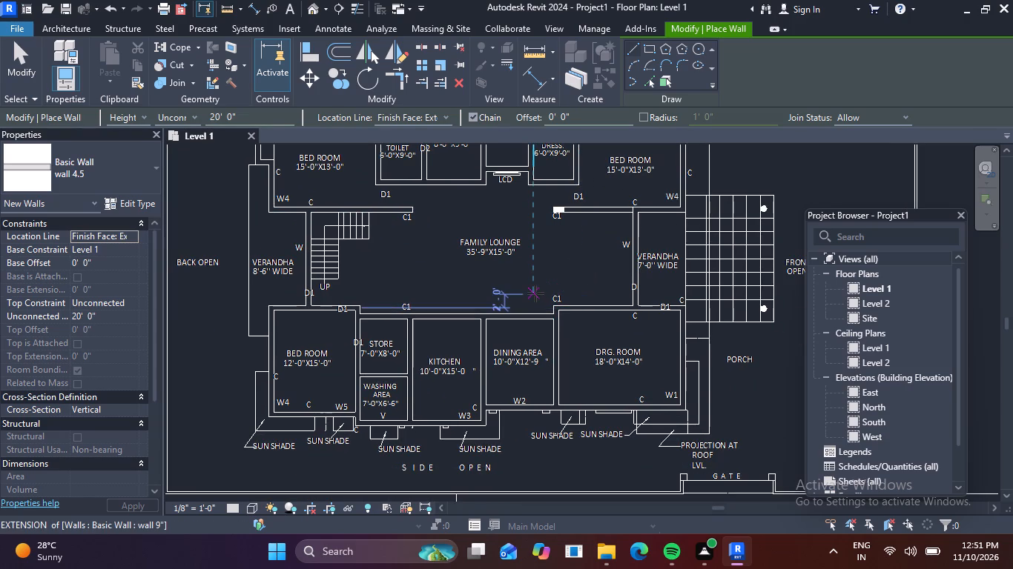
{"action": "key", "text": "Escape"}
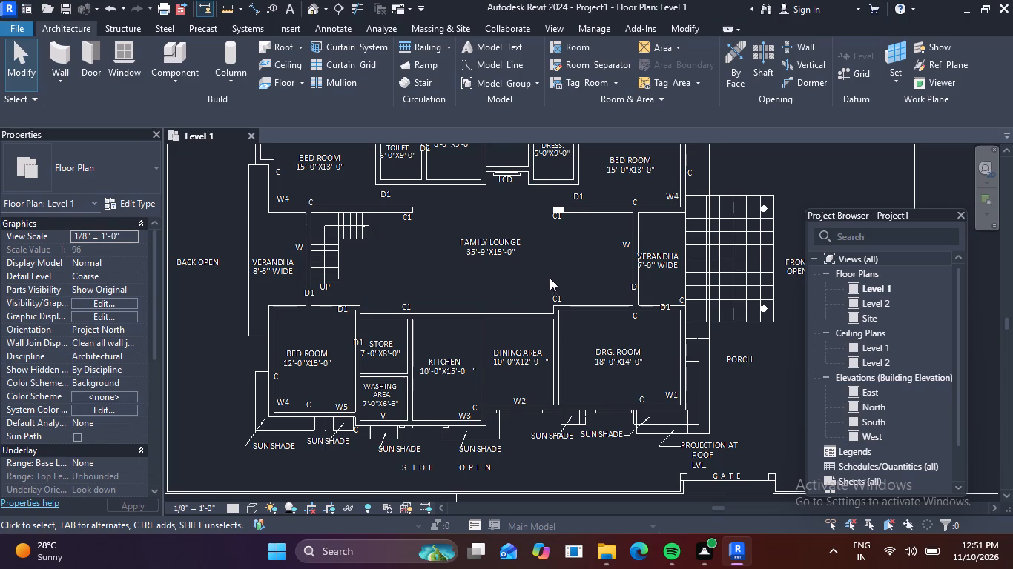
Examine the Level 1 floor plan and the other drawings on the linked house sheet.
{"action": "middle_click_drag", "start_coordinate": [549, 278], "coordinate": [524, 321]}
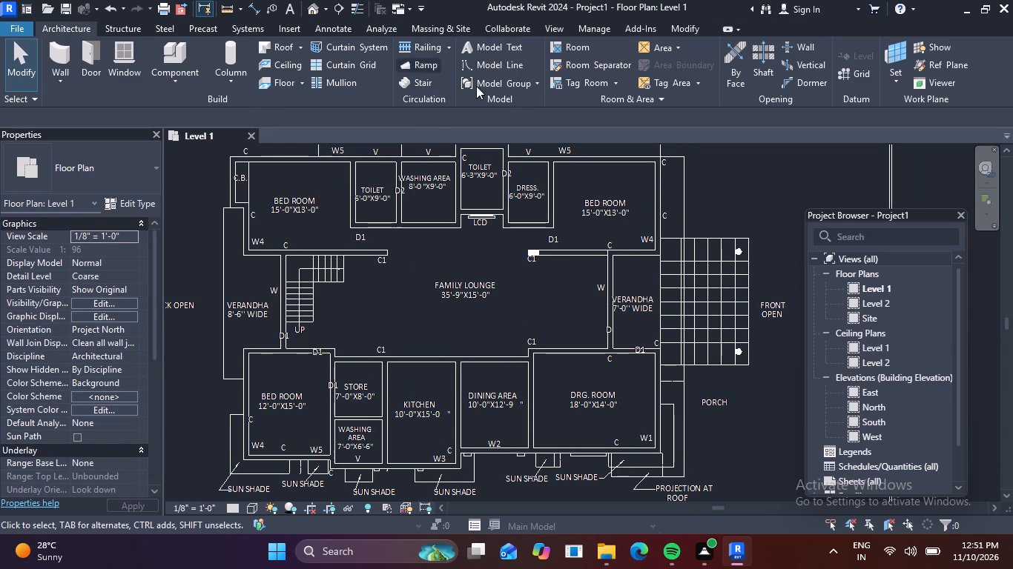
{"action": "left_click", "coordinate": [851, 286]}
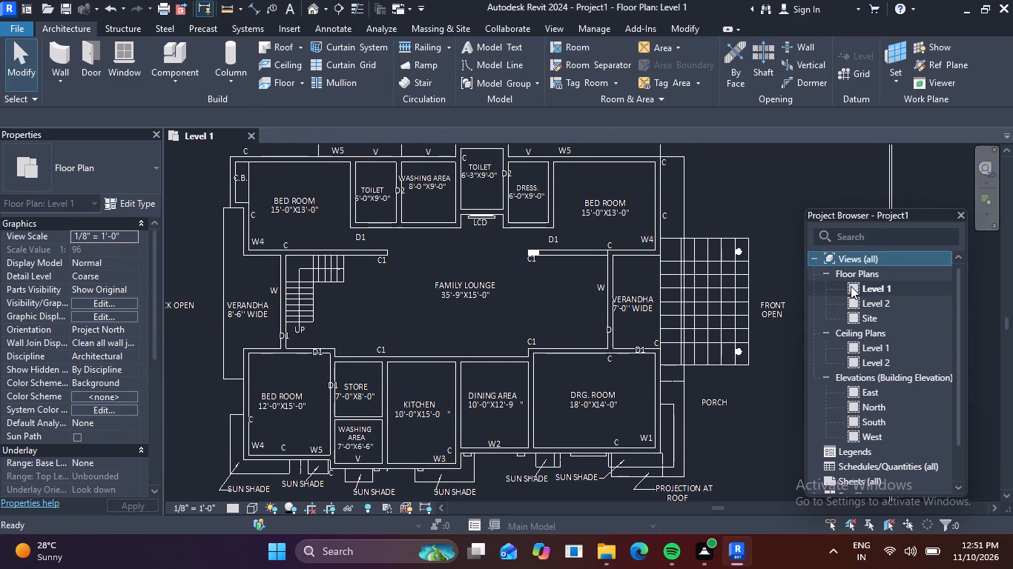
{"action": "double_click", "coordinate": [851, 286]}
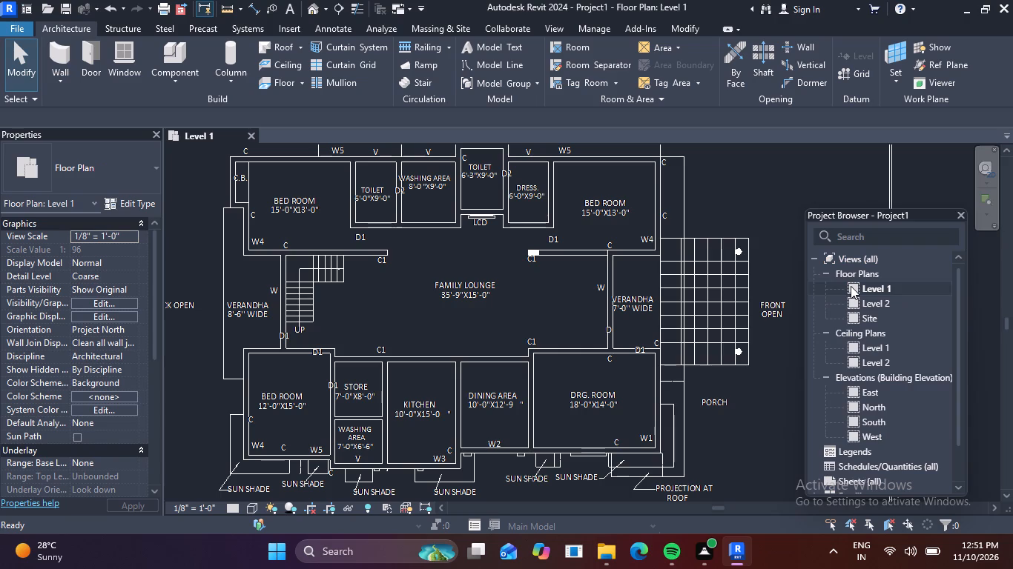
{"action": "double_click", "coordinate": [851, 286]}
{"action": "double_click", "coordinate": [854, 290]}
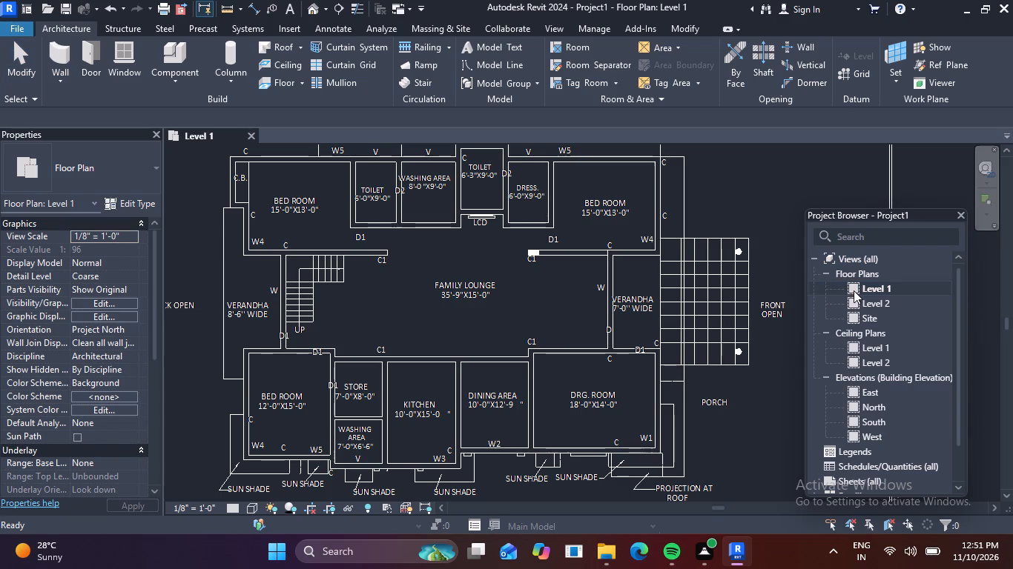
{"action": "double_click", "coordinate": [854, 290]}
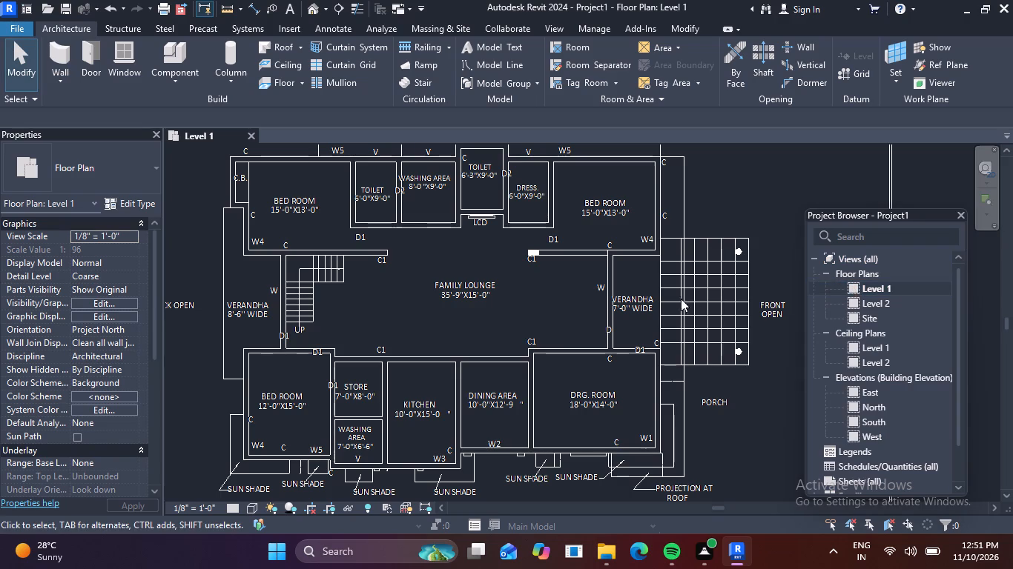
{"action": "scroll", "coordinate": [676, 298], "scroll_direction": "down", "scroll_amount": 5}
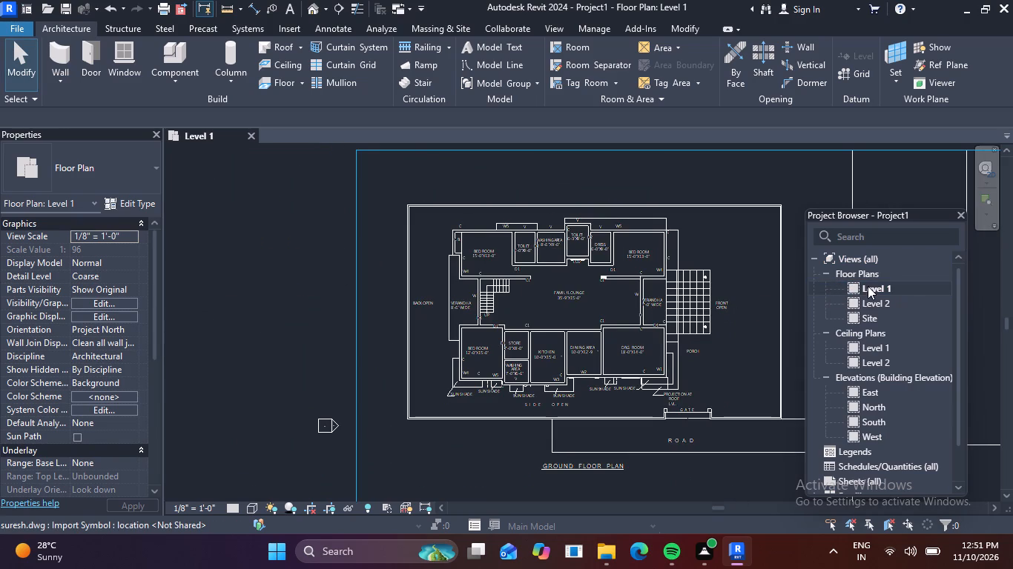
{"action": "triple_click", "coordinate": [868, 286]}
{"action": "scroll", "coordinate": [753, 293], "scroll_direction": "down", "scroll_amount": 1}
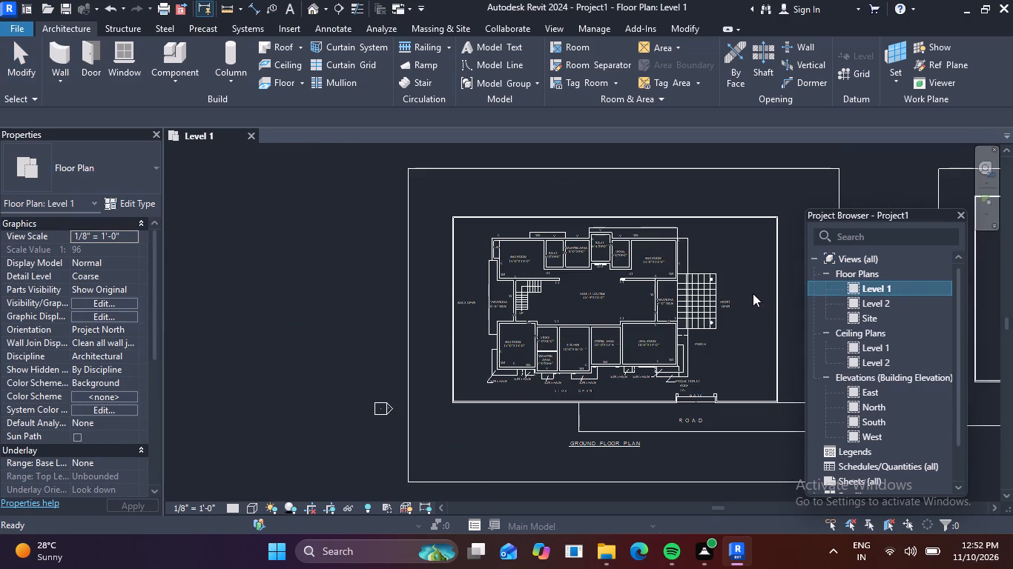
{"action": "middle_click_drag", "start_coordinate": [753, 293], "coordinate": [504, 284]}
{"action": "scroll", "coordinate": [601, 276], "scroll_direction": "down", "scroll_amount": 7}
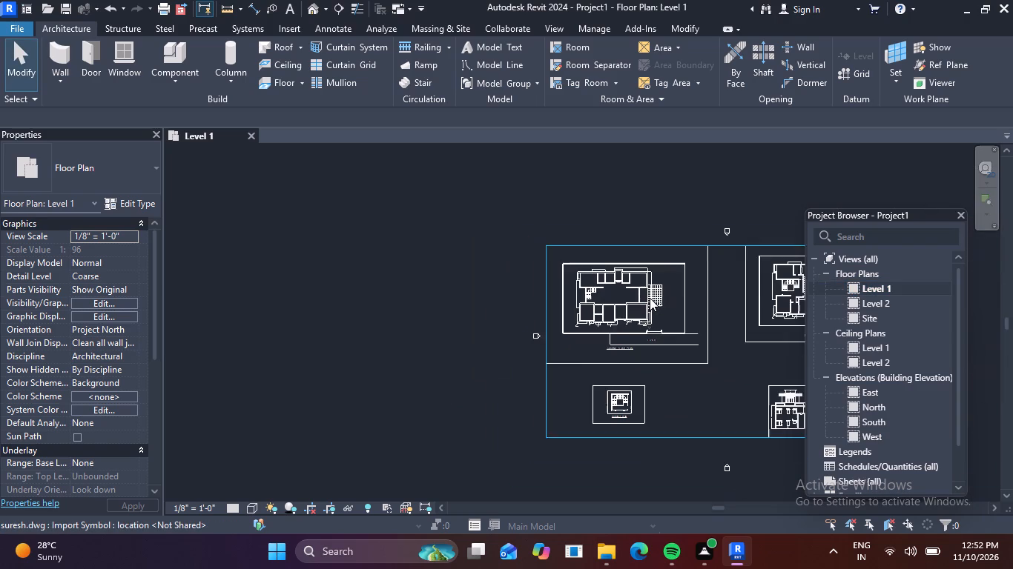
{"action": "middle_click_drag", "start_coordinate": [668, 302], "coordinate": [496, 281]}
{"action": "scroll", "coordinate": [511, 284], "scroll_direction": "up", "scroll_amount": 1}
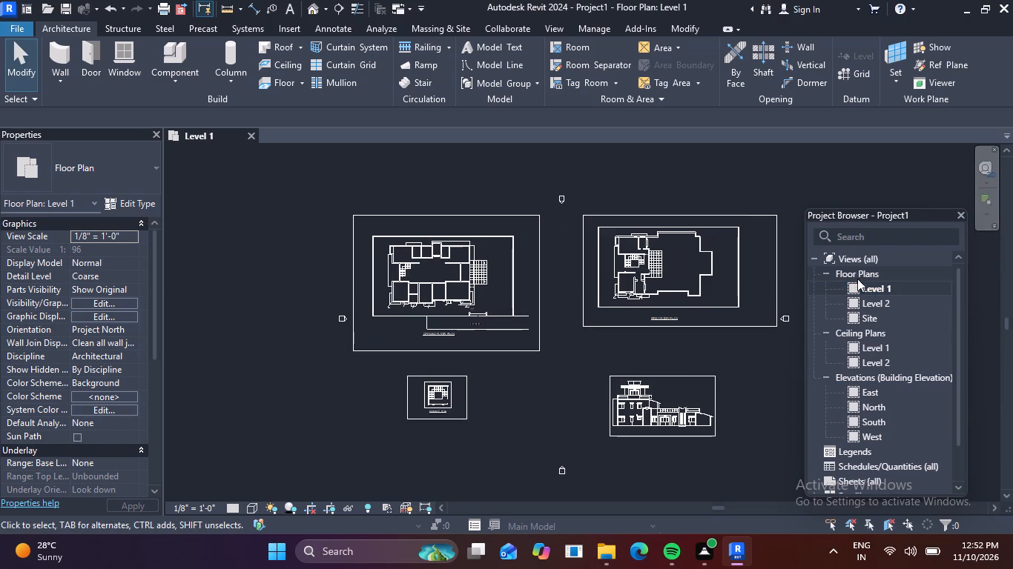
Open the Level 2 floor plan and the Level 1 ceiling plan to check how the modelled walls appear.
{"action": "double_click", "coordinate": [856, 282]}
{"action": "double_click", "coordinate": [849, 304]}
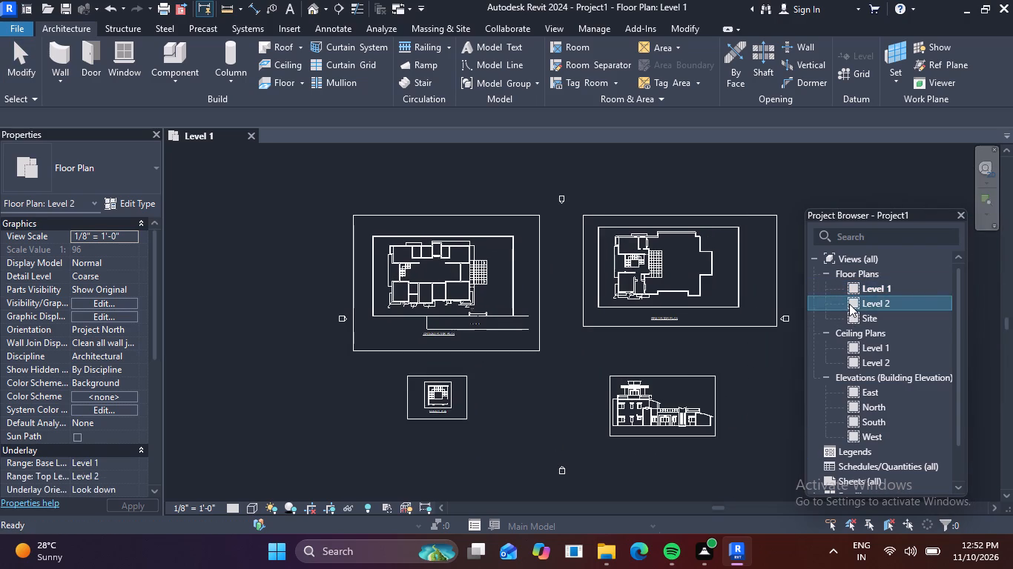
{"action": "double_click", "coordinate": [858, 280]}
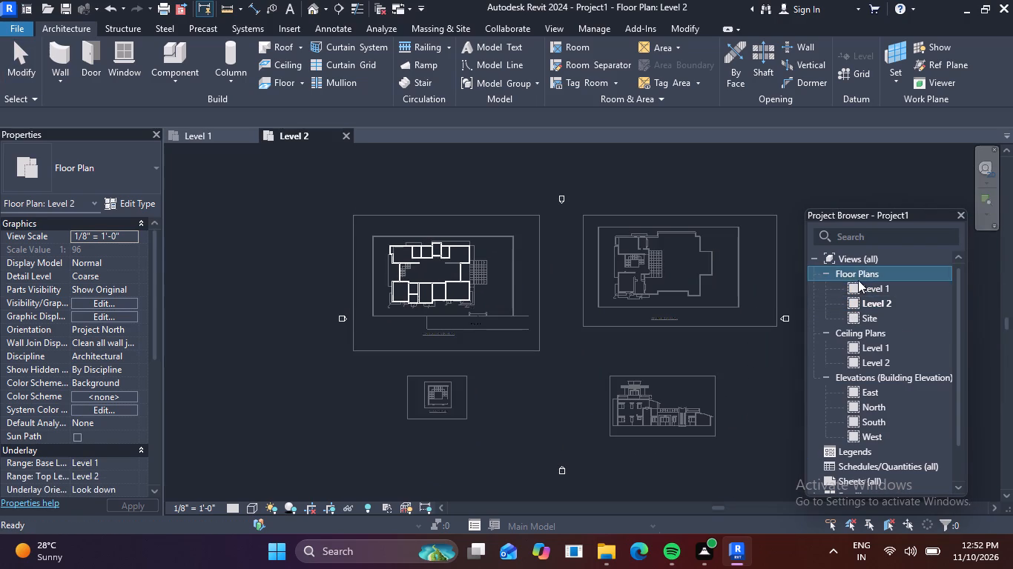
{"action": "double_click", "coordinate": [857, 300]}
{"action": "double_click", "coordinate": [857, 300]}
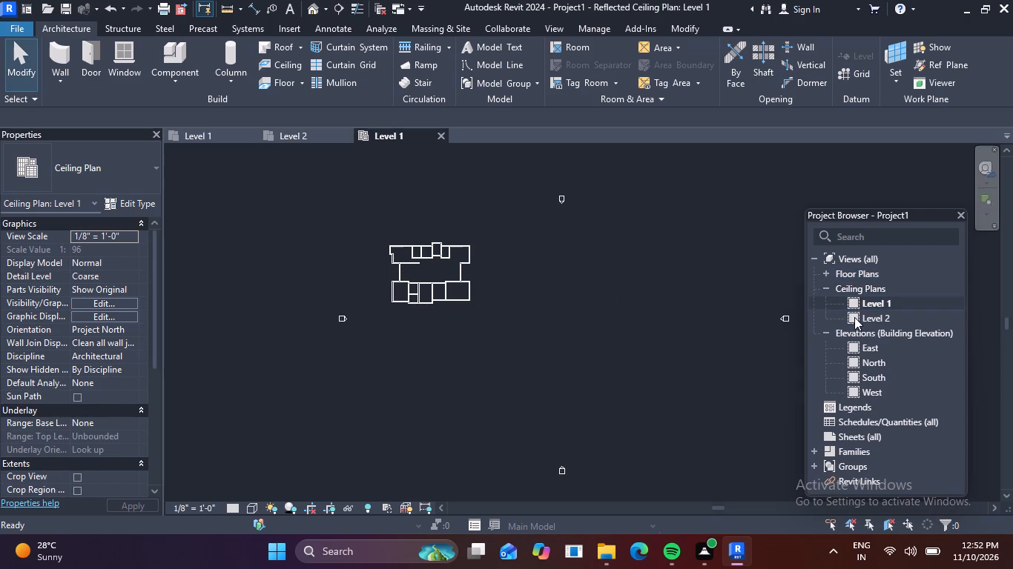
{"action": "scroll", "coordinate": [857, 340], "scroll_direction": "down", "scroll_amount": 4}
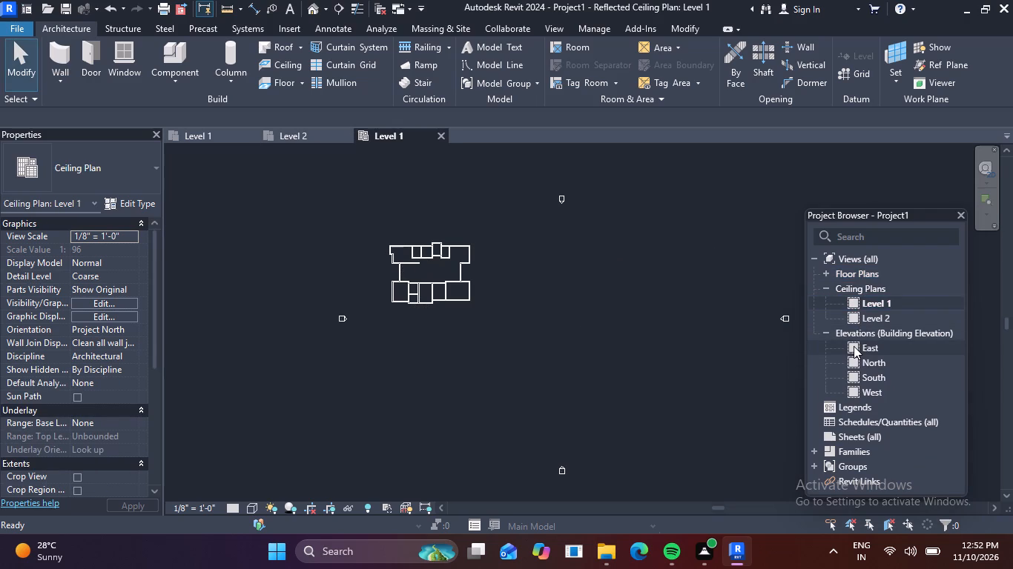
Open the North elevation and examine the wall heights against the Level 1 and Level 2 lines.
{"action": "double_click", "coordinate": [854, 361]}
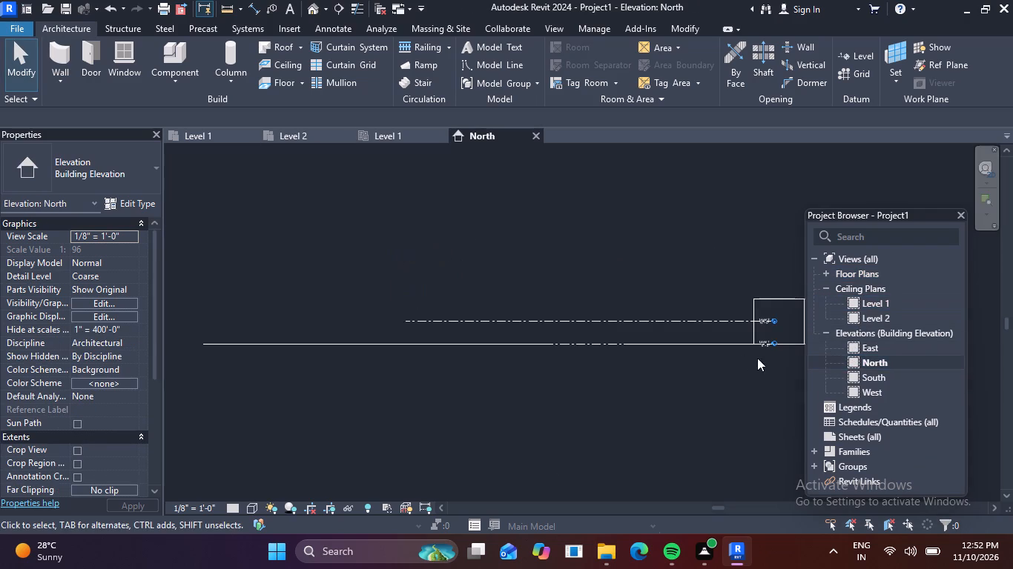
{"action": "scroll", "coordinate": [682, 342], "scroll_direction": "up", "scroll_amount": 3}
{"action": "middle_click_drag", "start_coordinate": [733, 342], "coordinate": [534, 307]}
{"action": "scroll", "coordinate": [525, 304], "scroll_direction": "down", "scroll_amount": 2}
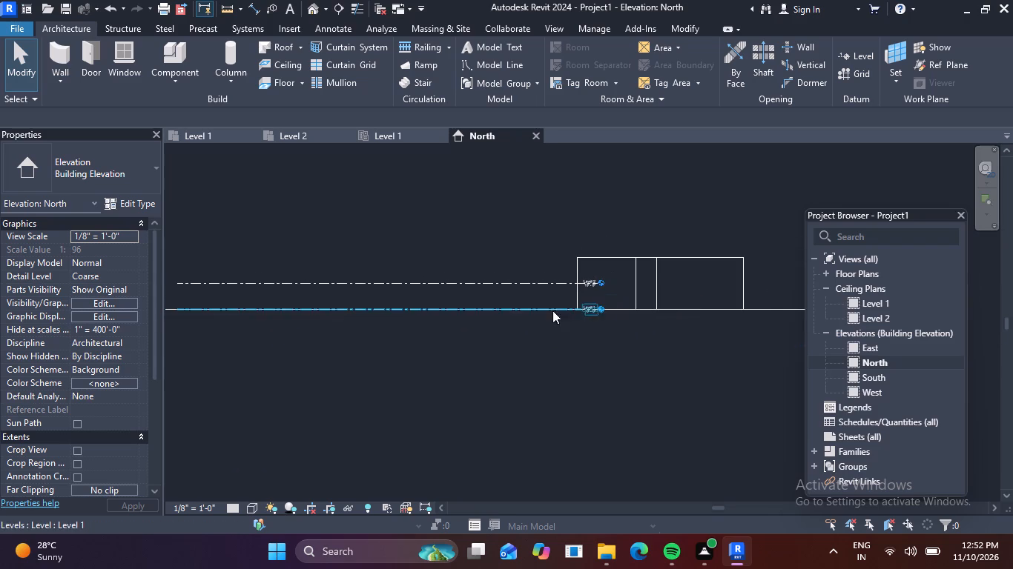
{"action": "middle_click_drag", "start_coordinate": [615, 303], "coordinate": [485, 305]}
{"action": "scroll", "coordinate": [557, 293], "scroll_direction": "down", "scroll_amount": 2}
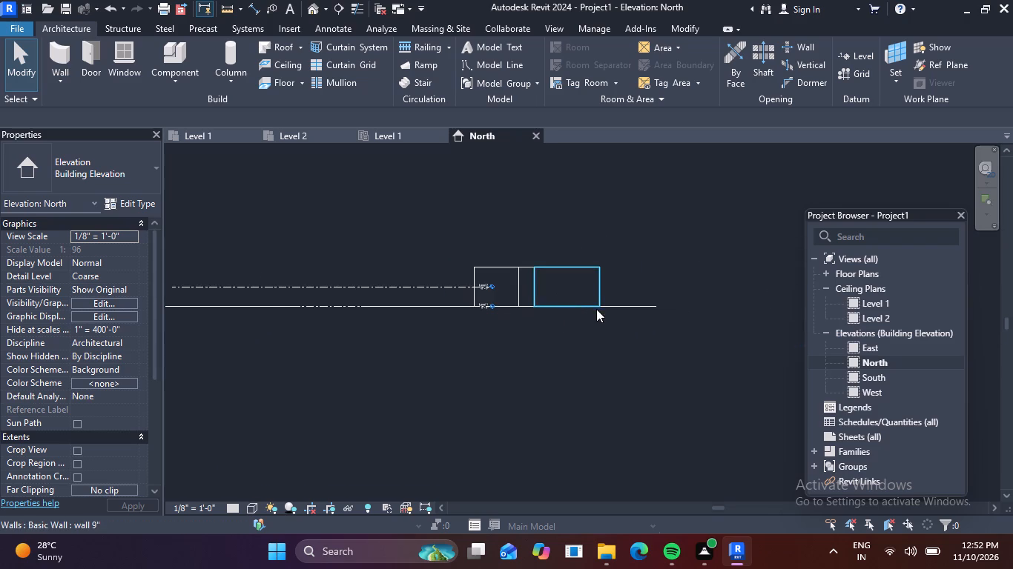
{"action": "scroll", "coordinate": [596, 309], "scroll_direction": "down", "scroll_amount": 3}
{"action": "scroll", "coordinate": [505, 311], "scroll_direction": "up", "scroll_amount": 5}
{"action": "scroll", "coordinate": [555, 276], "scroll_direction": "up", "scroll_amount": 4}
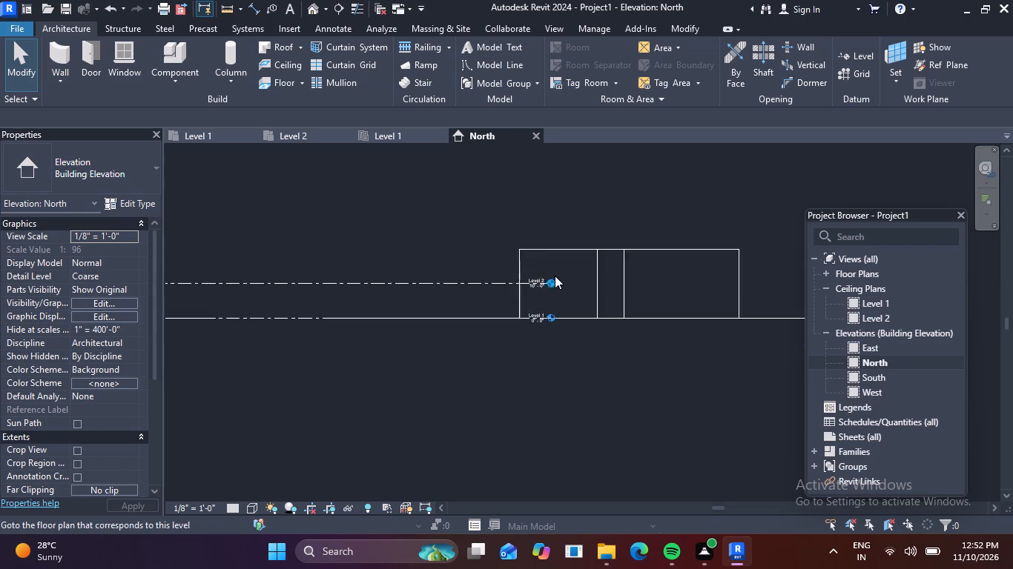
{"action": "scroll", "coordinate": [607, 279], "scroll_direction": "down", "scroll_amount": 5}
{"action": "middle_click_drag", "start_coordinate": [601, 299], "coordinate": [537, 317]}
{"action": "scroll", "coordinate": [524, 298], "scroll_direction": "up", "scroll_amount": 5}
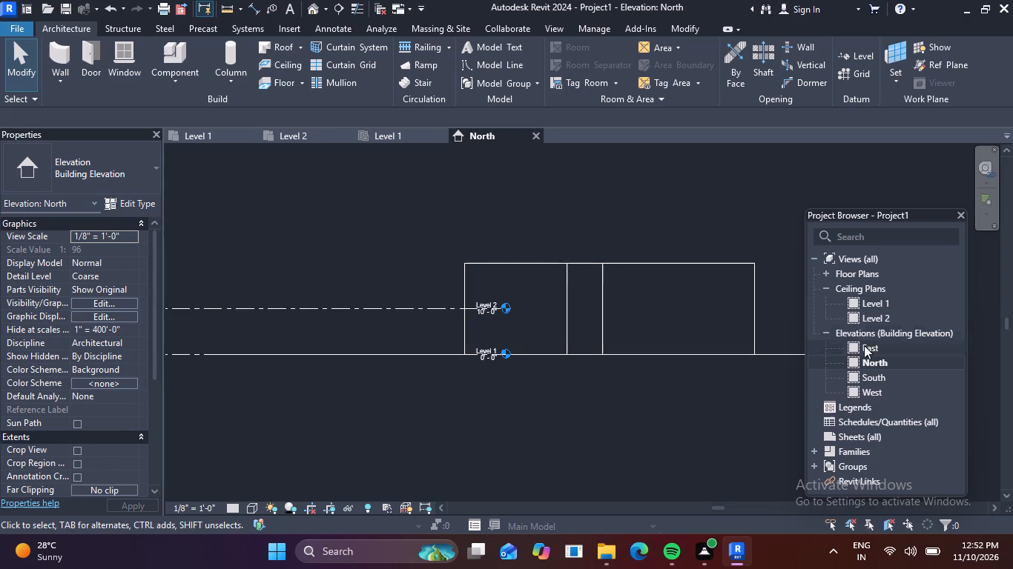
Compare the walls shown in the Level 1 and Level 2 ceiling plans, ending on Level 1.
{"action": "triple_click", "coordinate": [848, 302]}
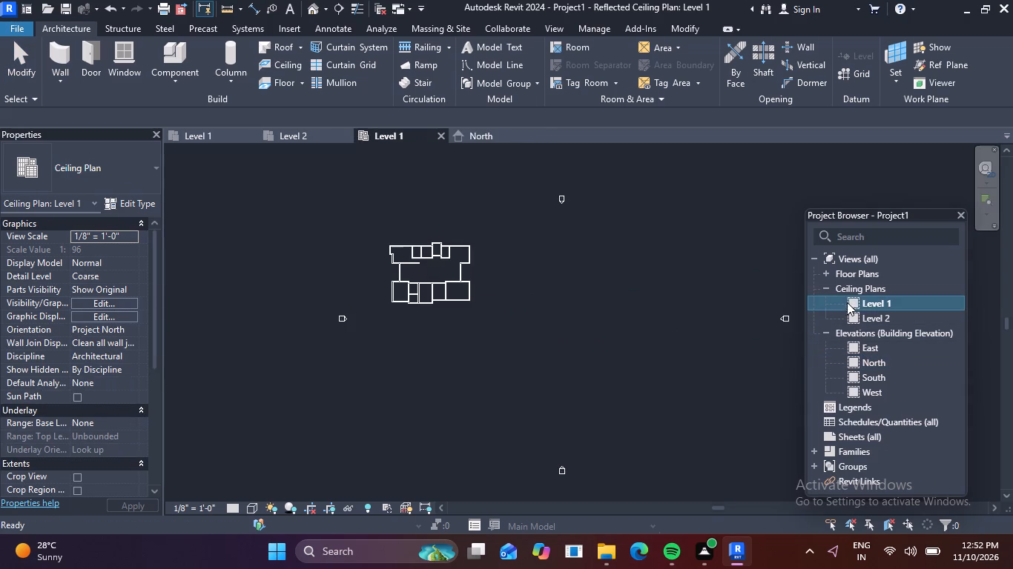
{"action": "scroll", "coordinate": [437, 264], "scroll_direction": "up", "scroll_amount": 5}
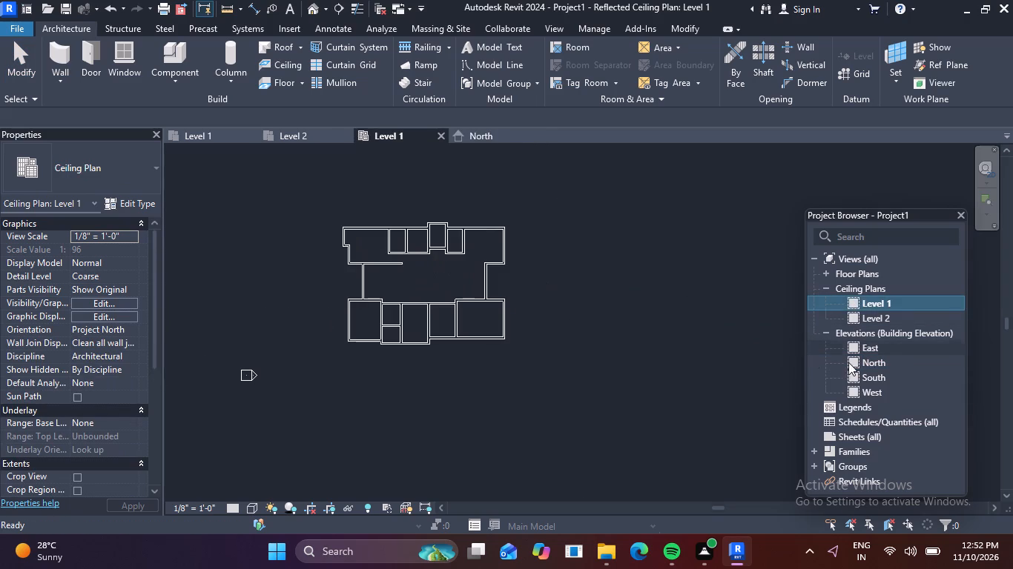
{"action": "double_click", "coordinate": [851, 321]}
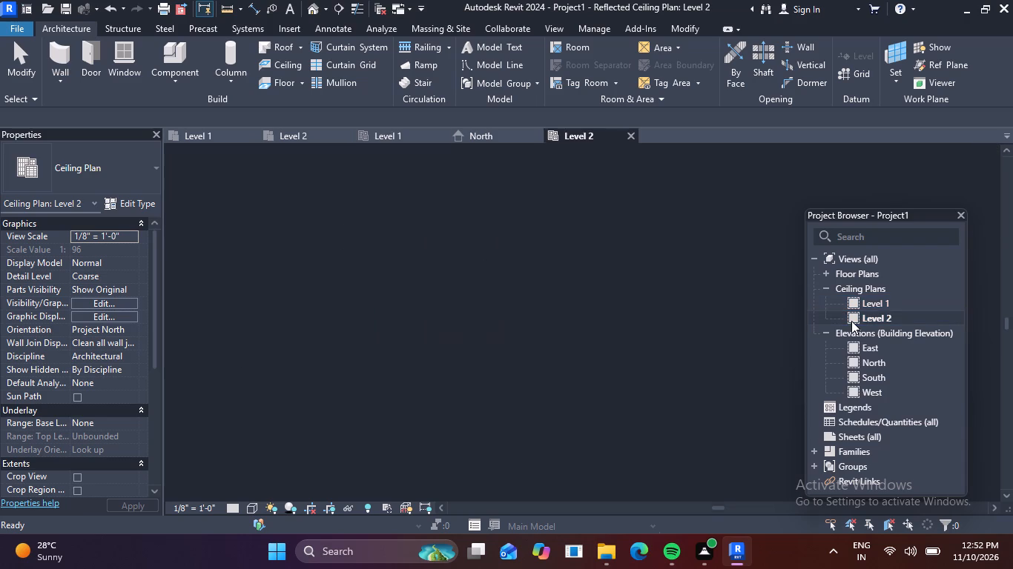
{"action": "triple_click", "coordinate": [851, 297]}
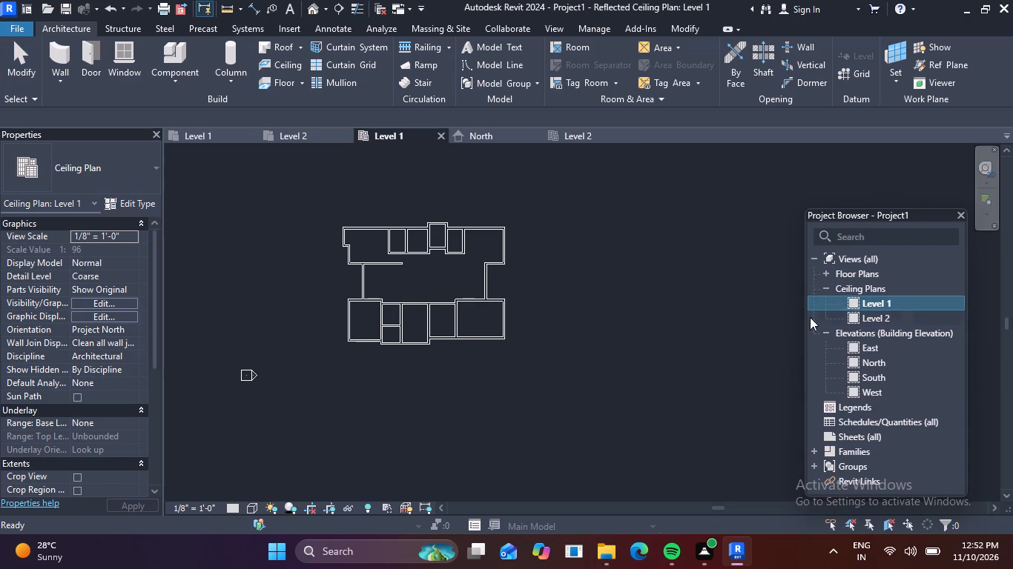
{"action": "scroll", "coordinate": [575, 359], "scroll_direction": "down", "scroll_amount": 5}
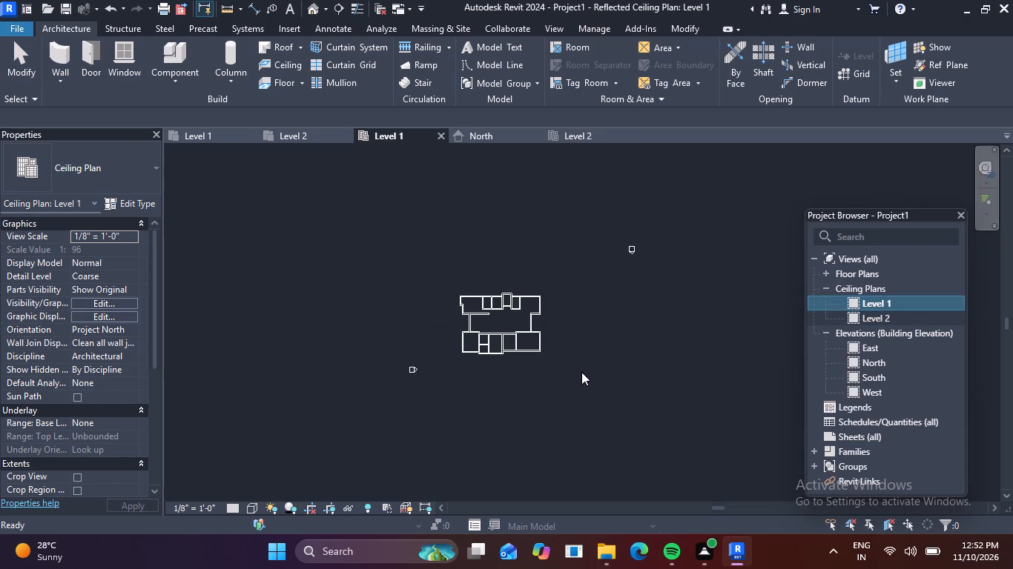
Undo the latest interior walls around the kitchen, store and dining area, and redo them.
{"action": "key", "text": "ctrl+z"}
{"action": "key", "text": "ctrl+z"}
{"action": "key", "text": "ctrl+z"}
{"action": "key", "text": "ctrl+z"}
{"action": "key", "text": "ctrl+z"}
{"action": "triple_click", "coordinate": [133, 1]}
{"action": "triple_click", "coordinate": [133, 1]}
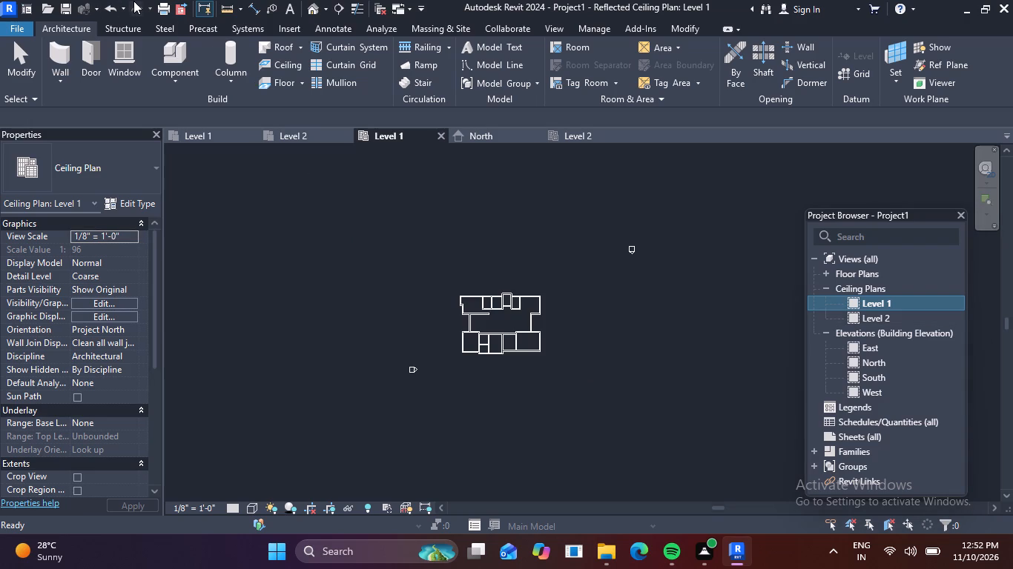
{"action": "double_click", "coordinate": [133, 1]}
Review the complete wall layout in the Level 1 ceiling plan and compare it again with the Level 2 ceiling plan.
{"action": "scroll", "coordinate": [515, 336], "scroll_direction": "up", "scroll_amount": 3}
{"action": "scroll", "coordinate": [558, 342], "scroll_direction": "down", "scroll_amount": 3}
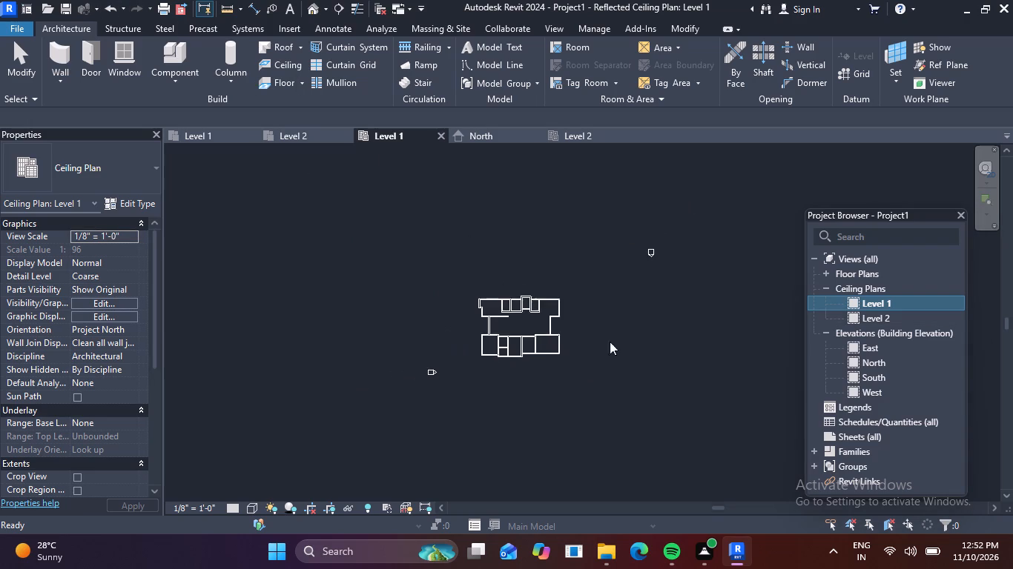
{"action": "middle_click_drag", "start_coordinate": [651, 322], "coordinate": [366, 250]}
{"action": "middle_click_drag", "start_coordinate": [589, 291], "coordinate": [337, 179]}
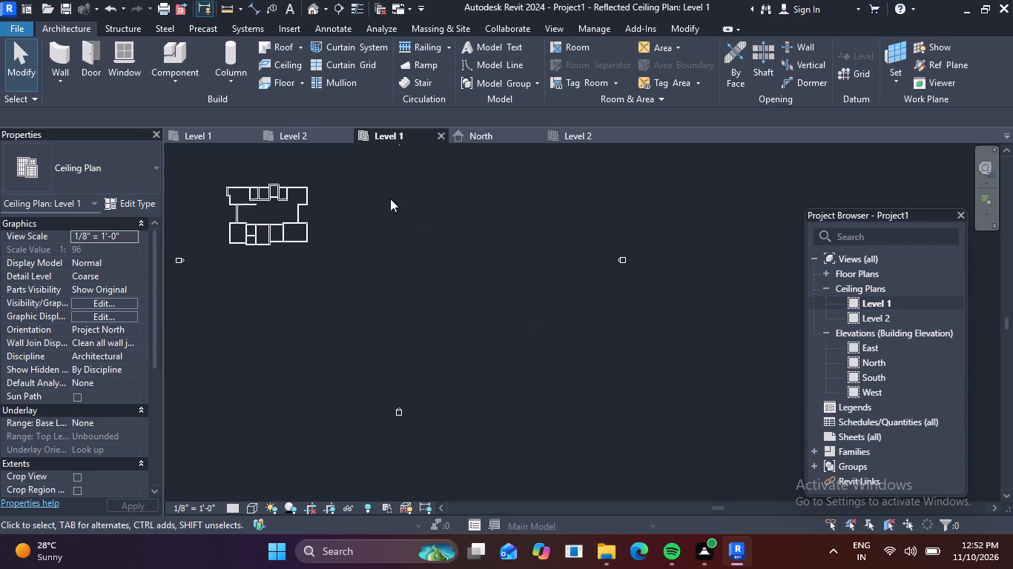
{"action": "scroll", "coordinate": [402, 213], "scroll_direction": "down", "scroll_amount": 1}
{"action": "middle_click_drag", "start_coordinate": [428, 235], "coordinate": [501, 324]}
{"action": "key", "text": "Escape"}
{"action": "key", "text": "Escape"}
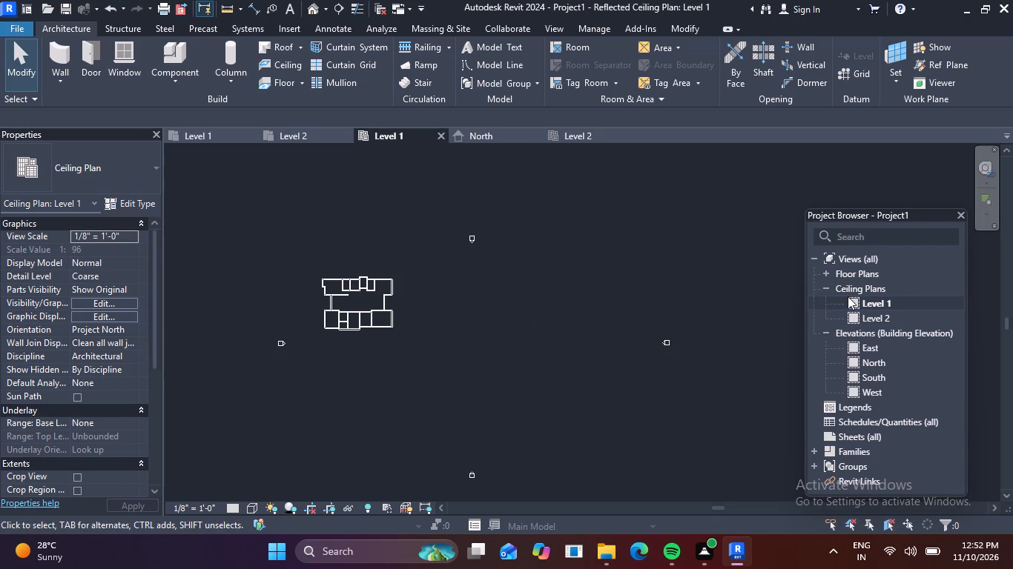
{"action": "double_click", "coordinate": [857, 303]}
{"action": "double_click", "coordinate": [850, 320]}
{"action": "double_click", "coordinate": [850, 320]}
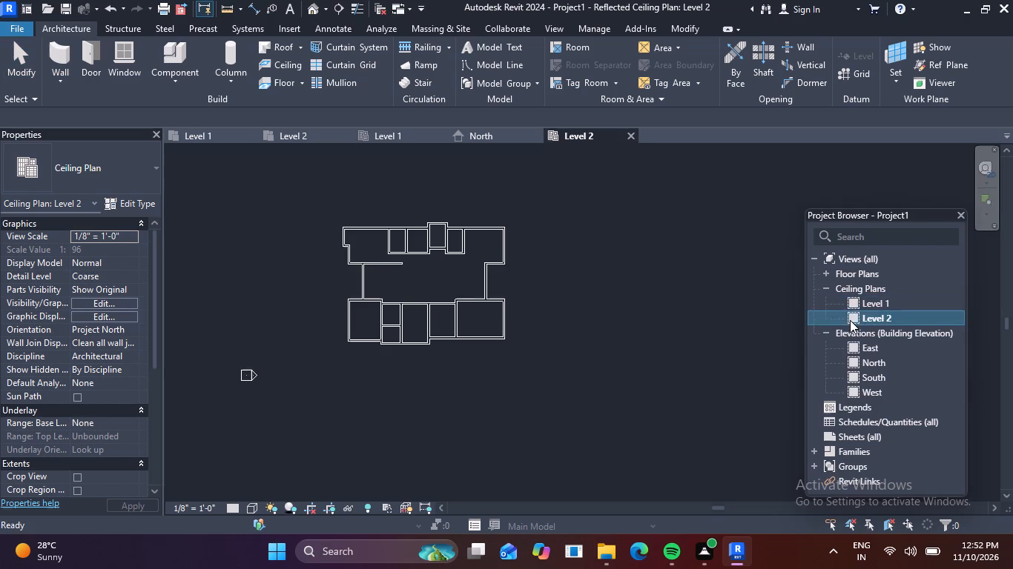
{"action": "double_click", "coordinate": [848, 301]}
{"action": "left_click", "coordinate": [837, 289]}
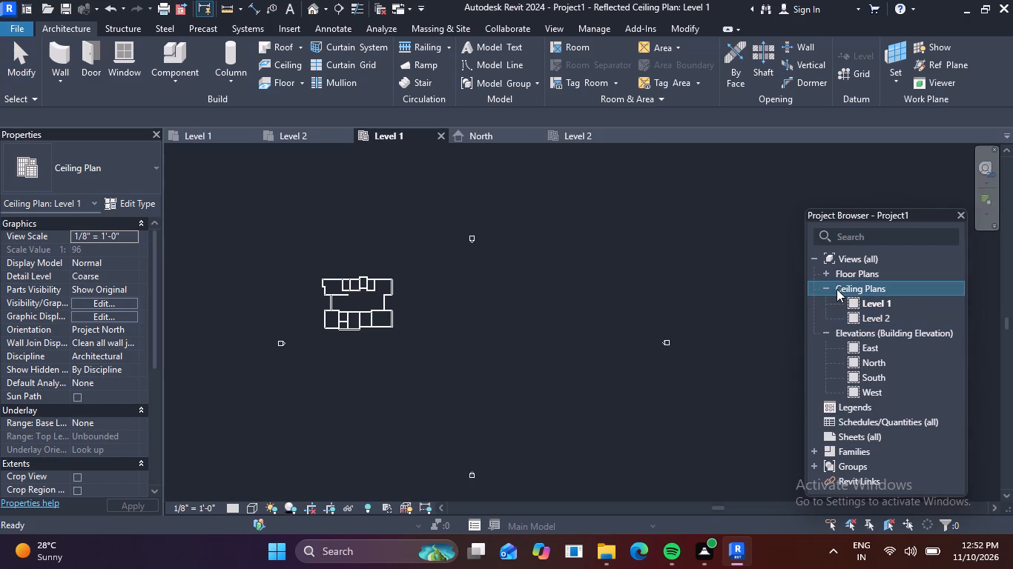
Return to the Level 1 floor plan and examine the whole ground floor layout.
{"action": "double_click", "coordinate": [844, 275]}
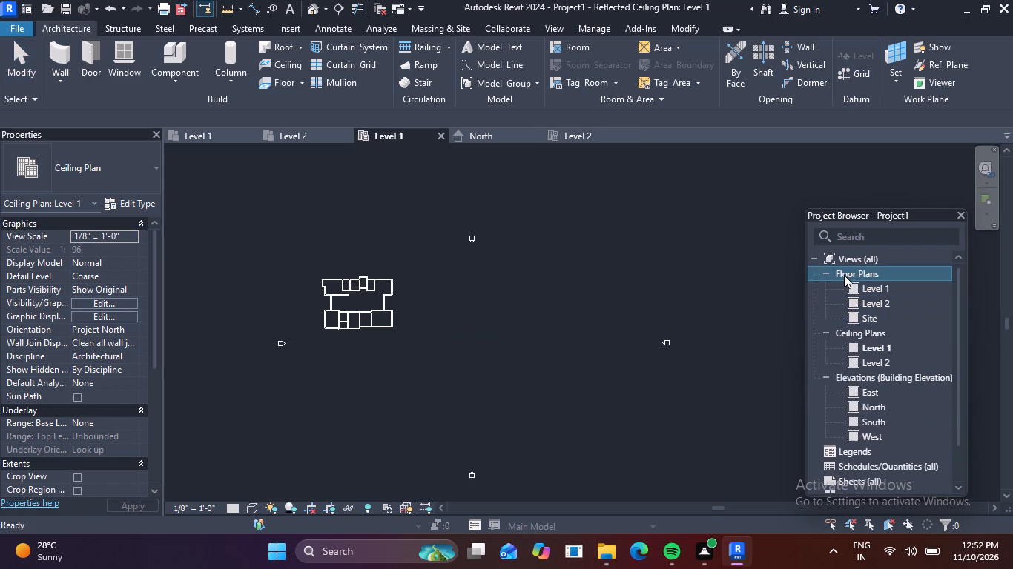
{"action": "double_click", "coordinate": [851, 287]}
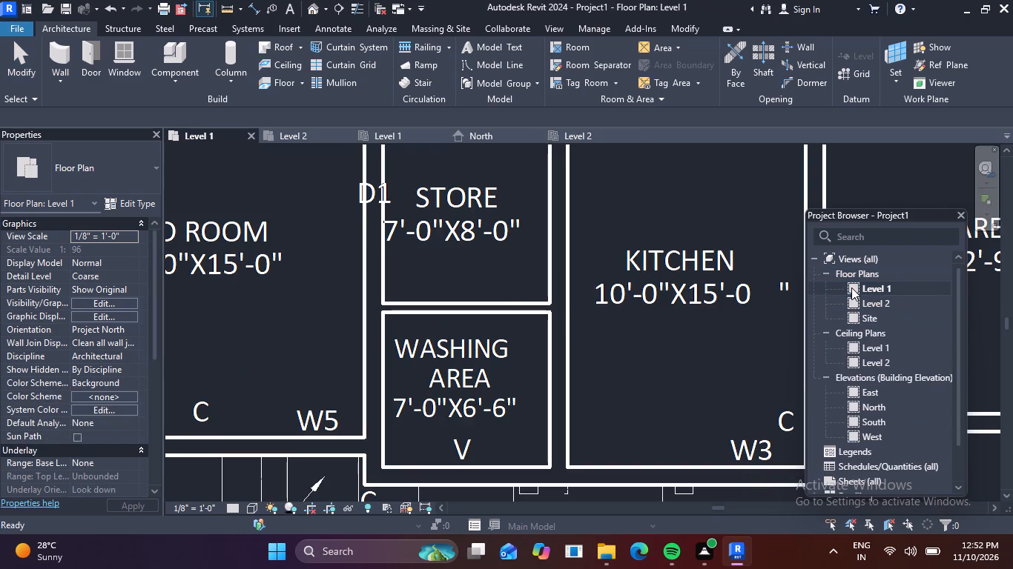
{"action": "scroll", "coordinate": [678, 299], "scroll_direction": "down", "scroll_amount": 12}
{"action": "middle_click_drag", "start_coordinate": [670, 321], "coordinate": [590, 380]}
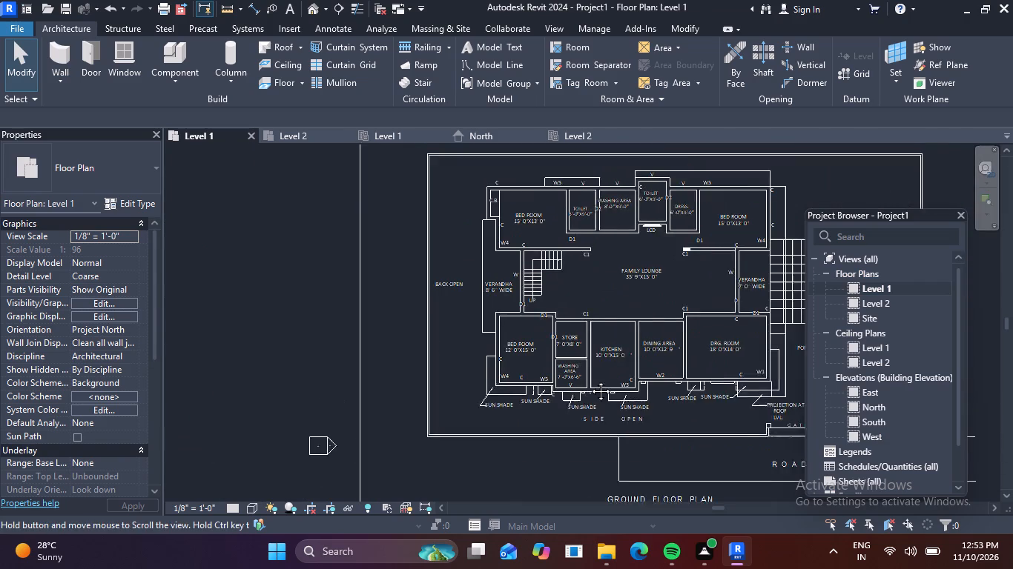
{"action": "middle_click_drag", "start_coordinate": [590, 380], "coordinate": [580, 384]}
{"action": "scroll", "coordinate": [614, 313], "scroll_direction": "down", "scroll_amount": 2}
{"action": "middle_click_drag", "start_coordinate": [614, 311], "coordinate": [570, 327]}
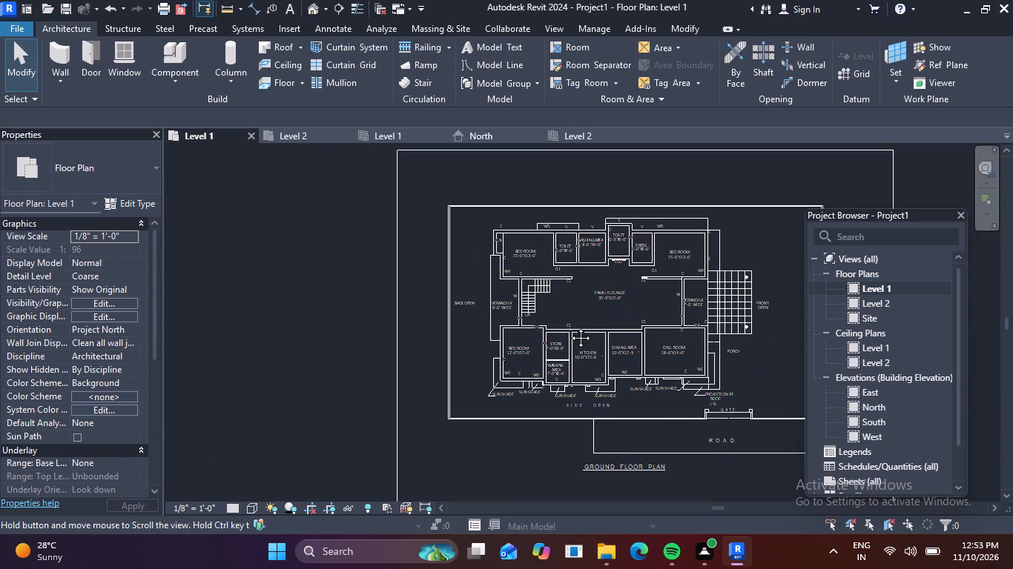
{"action": "middle_click_drag", "start_coordinate": [570, 327], "coordinate": [543, 333]}
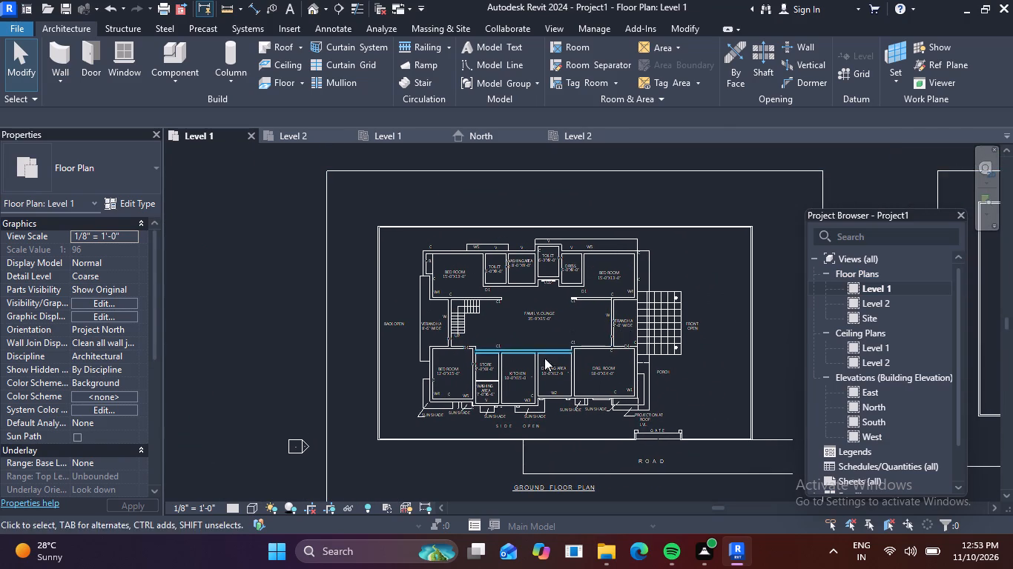
In the Level 1 floor plan, set the height of new walls to reach up to Level 2.
{"action": "scroll", "coordinate": [554, 405], "scroll_direction": "up", "scroll_amount": 7}
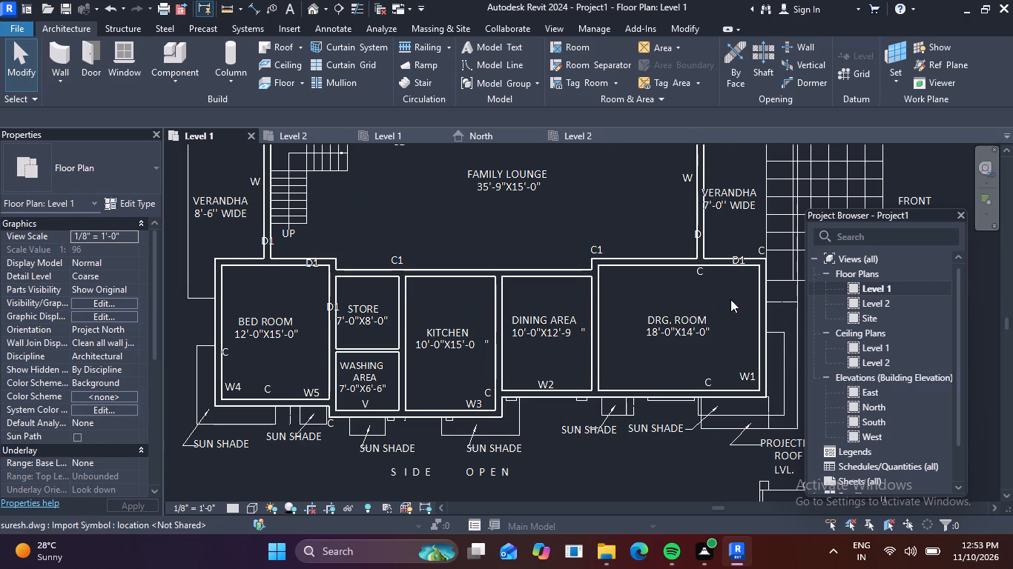
{"action": "scroll", "coordinate": [628, 313], "scroll_direction": "down", "scroll_amount": 1}
{"action": "scroll", "coordinate": [346, 193], "scroll_direction": "down", "scroll_amount": 1}
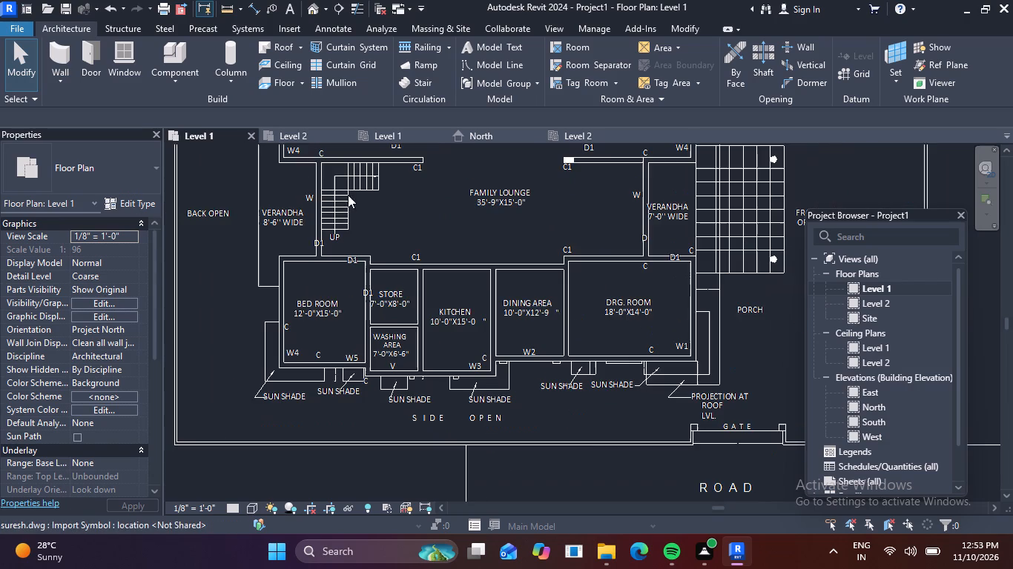
{"action": "middle_click_drag", "start_coordinate": [353, 198], "coordinate": [357, 295]}
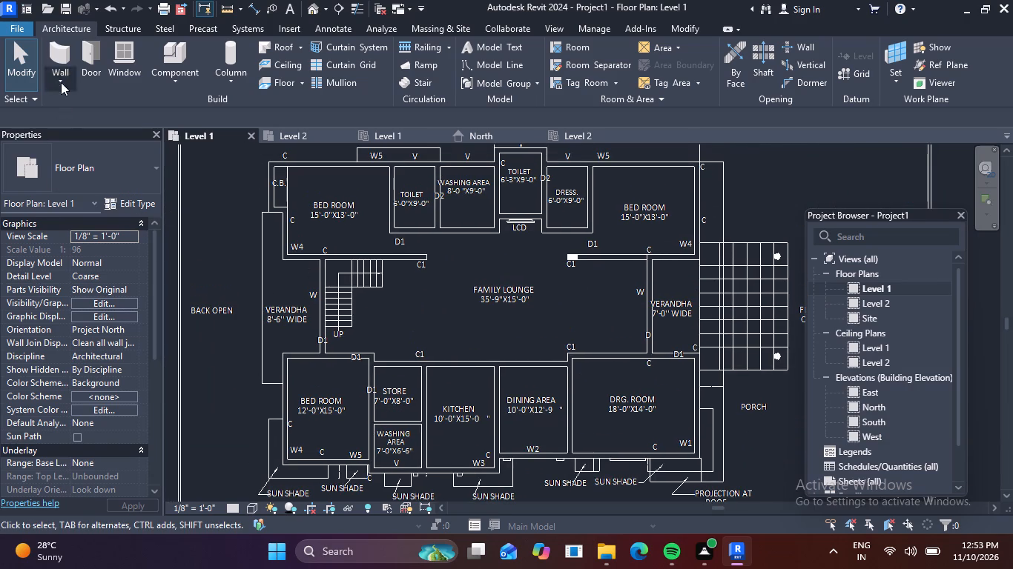
{"action": "left_click", "coordinate": [56, 50]}
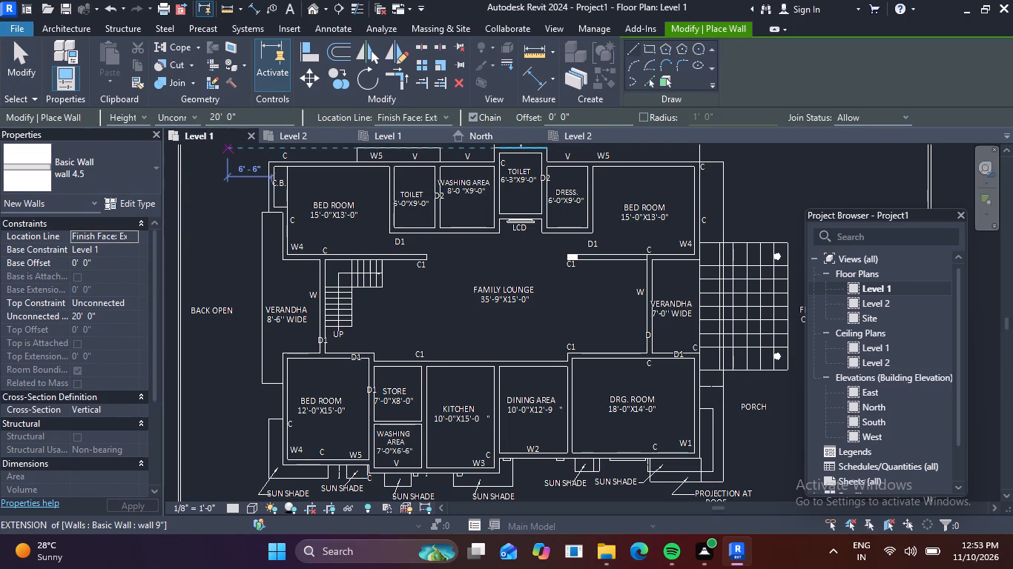
{"action": "left_click", "coordinate": [191, 116]}
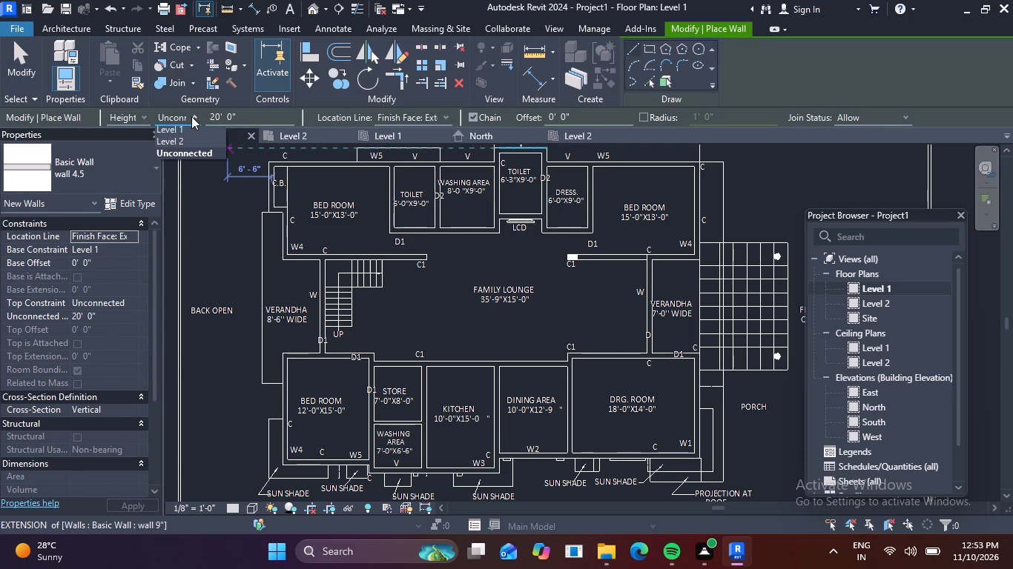
{"action": "left_click", "coordinate": [185, 146]}
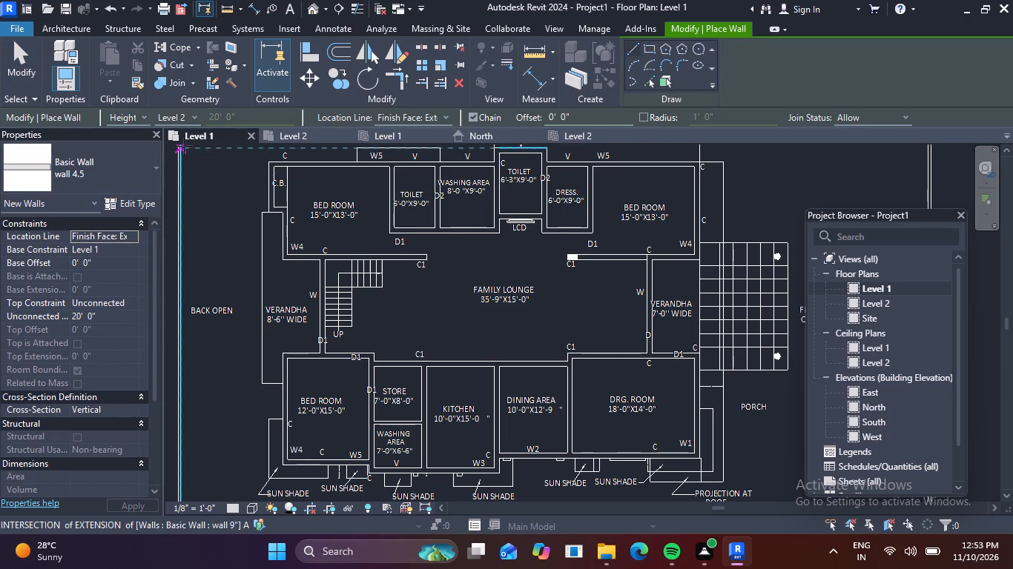
{"action": "scroll", "coordinate": [452, 303], "scroll_direction": "down", "scroll_amount": 1}
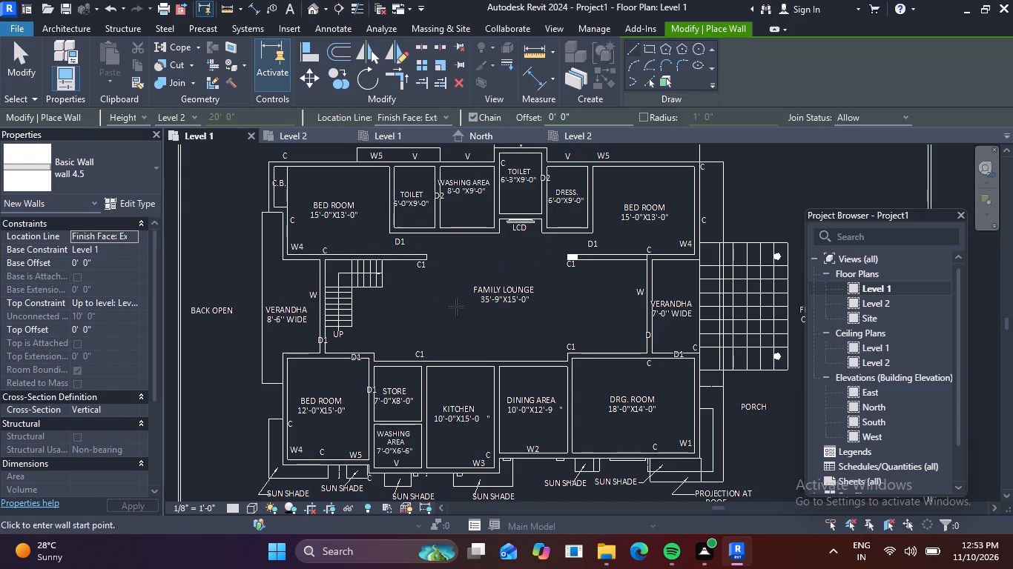
{"action": "scroll", "coordinate": [456, 307], "scroll_direction": "down", "scroll_amount": 1}
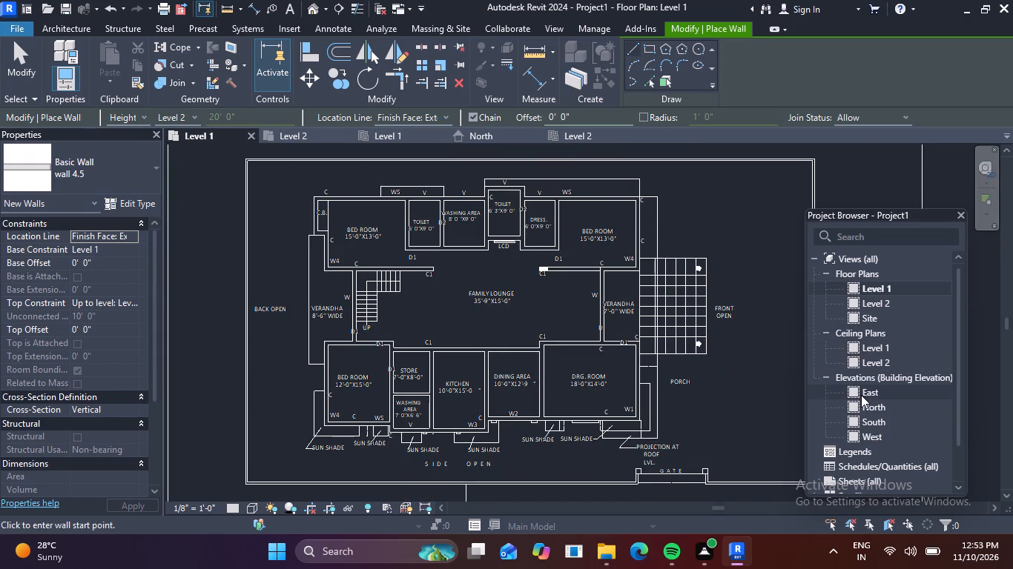
Collapse the ceiling plans list and examine the wall heights against Level 1 and Level 2 in the East elevation.
{"action": "left_click", "coordinate": [827, 333]}
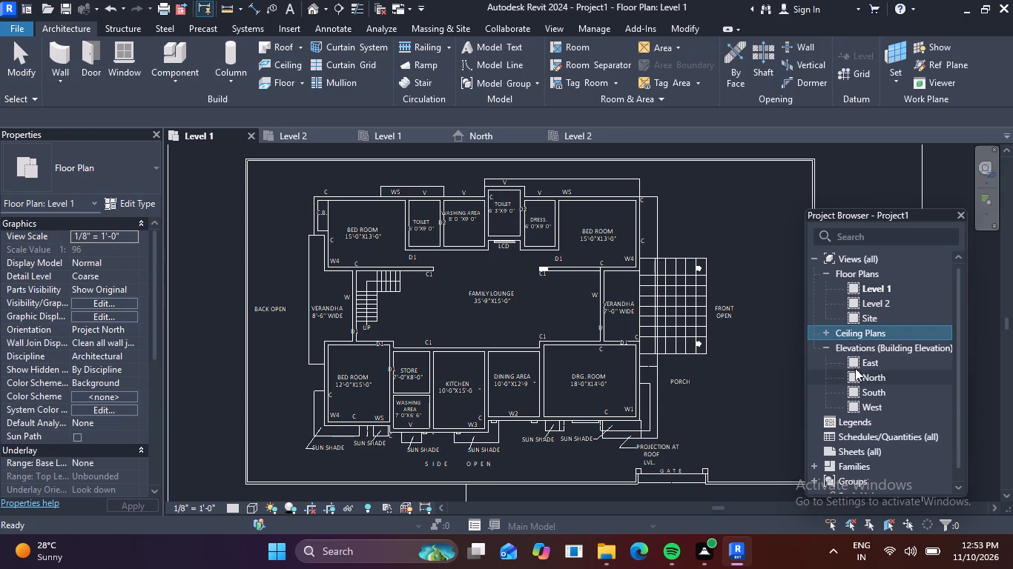
{"action": "double_click", "coordinate": [852, 359]}
{"action": "scroll", "coordinate": [693, 362], "scroll_direction": "down", "scroll_amount": 2}
{"action": "middle_click_drag", "start_coordinate": [680, 365], "coordinate": [371, 347]}
{"action": "scroll", "coordinate": [574, 289], "scroll_direction": "up", "scroll_amount": 2}
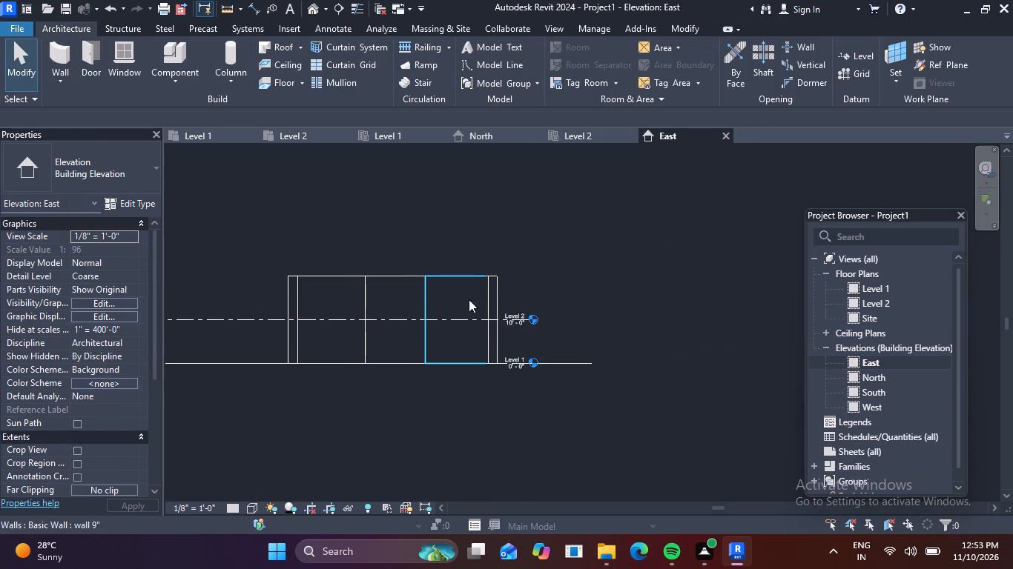
{"action": "middle_click_drag", "start_coordinate": [506, 325], "coordinate": [624, 299]}
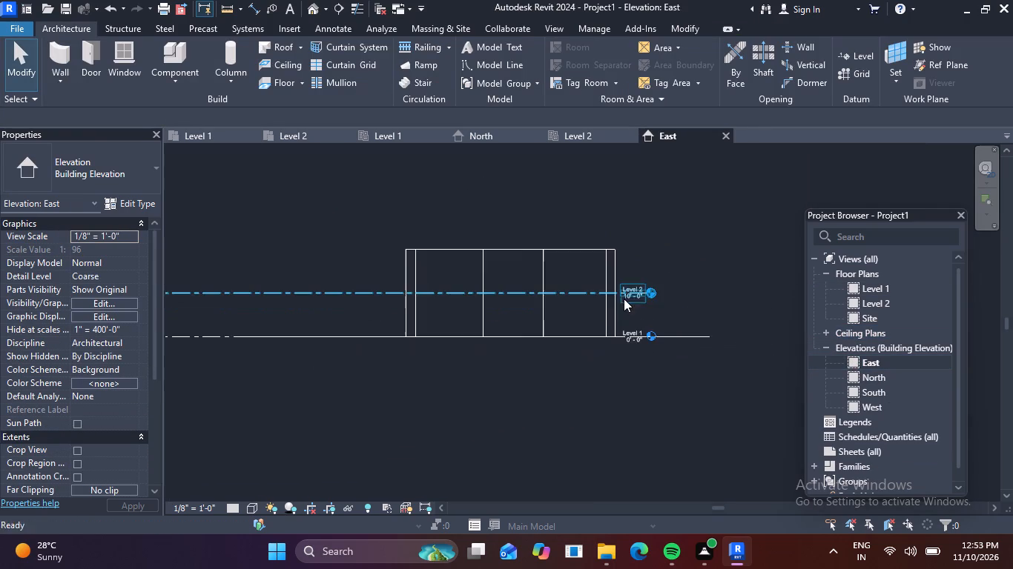
{"action": "scroll", "coordinate": [532, 305], "scroll_direction": "up", "scroll_amount": 3}
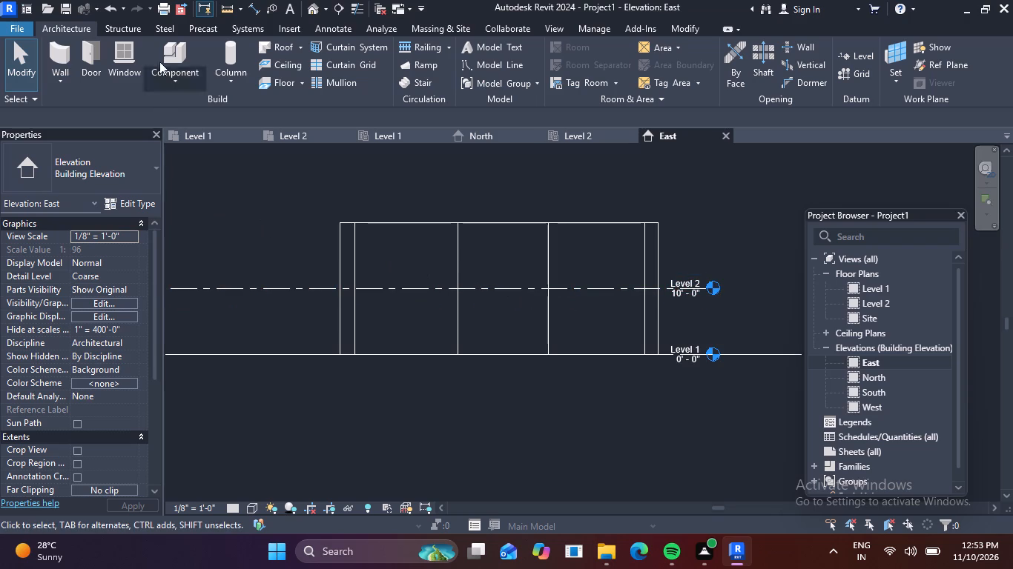
Close the open Level 2 ceiling plan, North elevation, Level 1 ceiling plan and Level 2 floor plan views.
{"action": "left_click", "coordinate": [627, 132]}
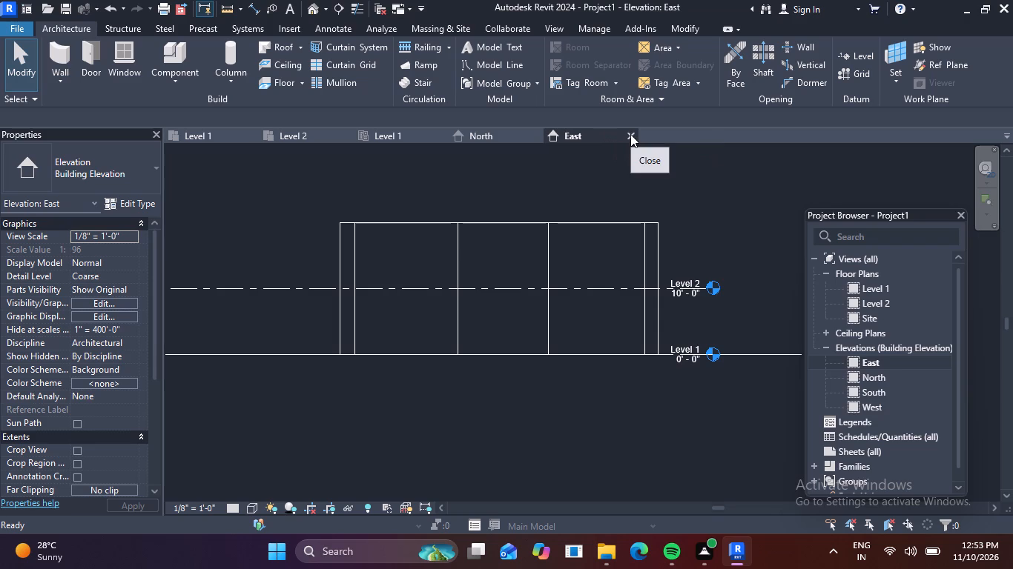
{"action": "left_click", "coordinate": [536, 134]}
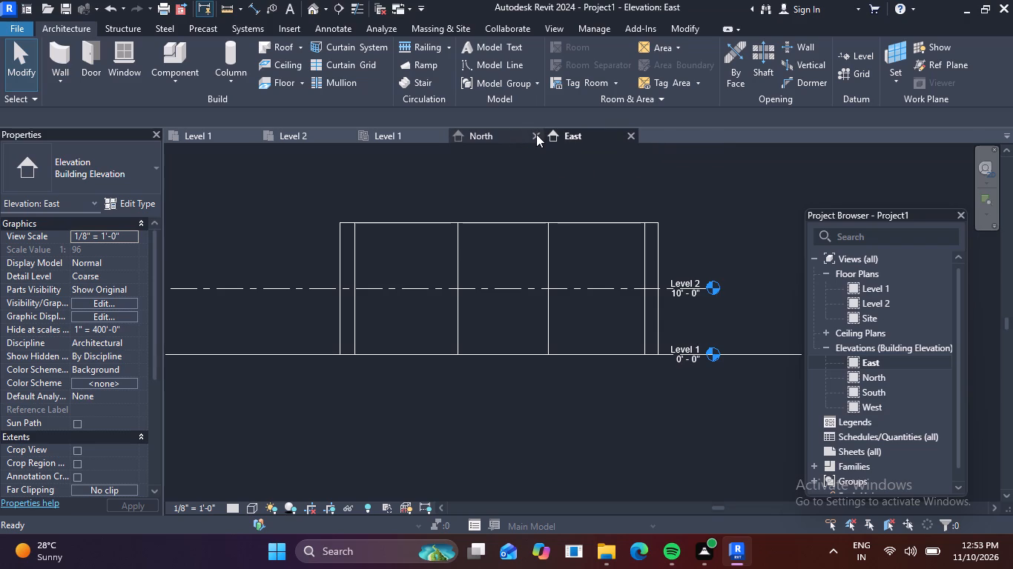
{"action": "left_click", "coordinate": [443, 132]}
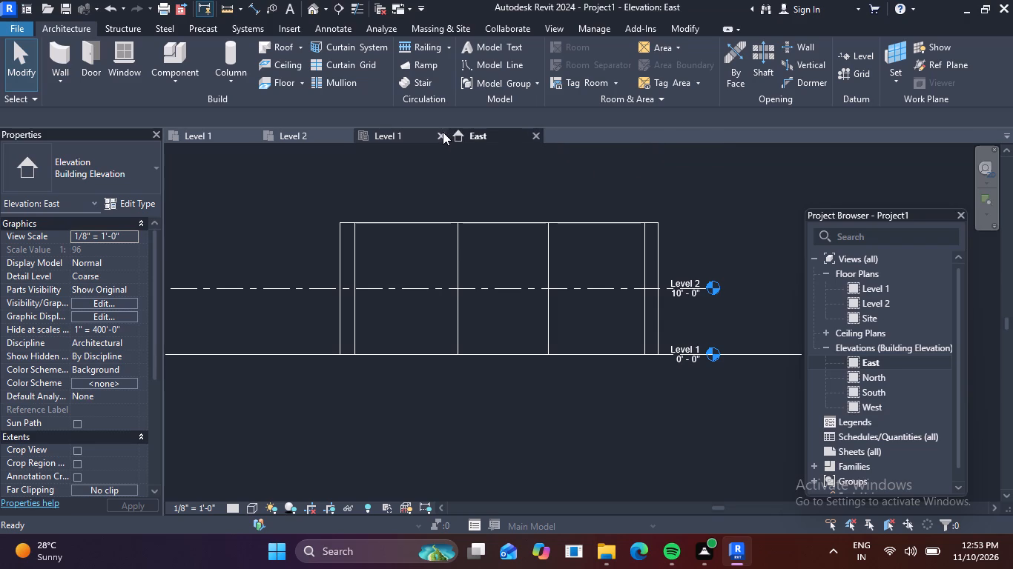
{"action": "left_click", "coordinate": [349, 131]}
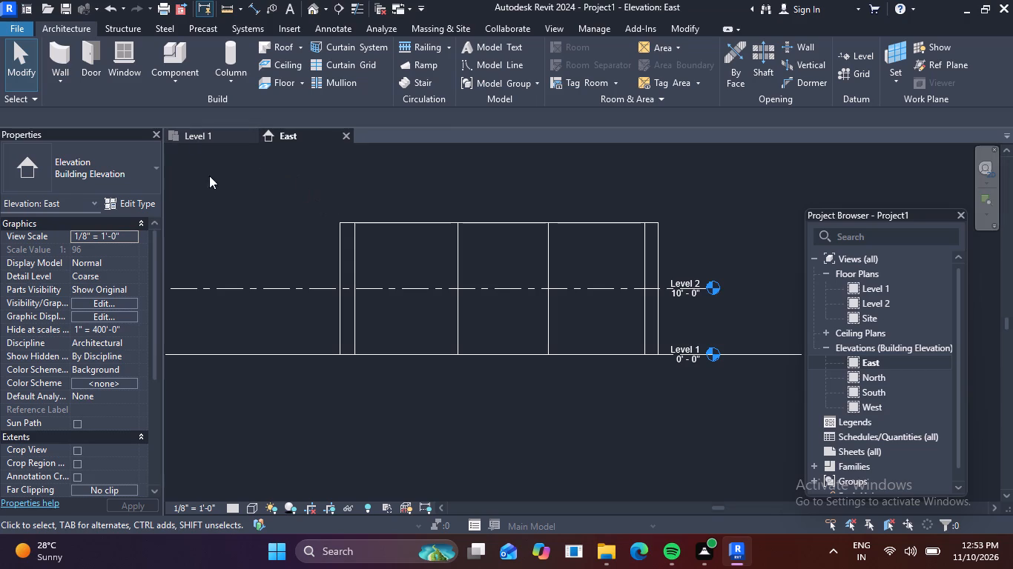
Compare the wall heights with the level lines in the East and North elevations, ending on East.
{"action": "scroll", "coordinate": [469, 271], "scroll_direction": "down", "scroll_amount": 1}
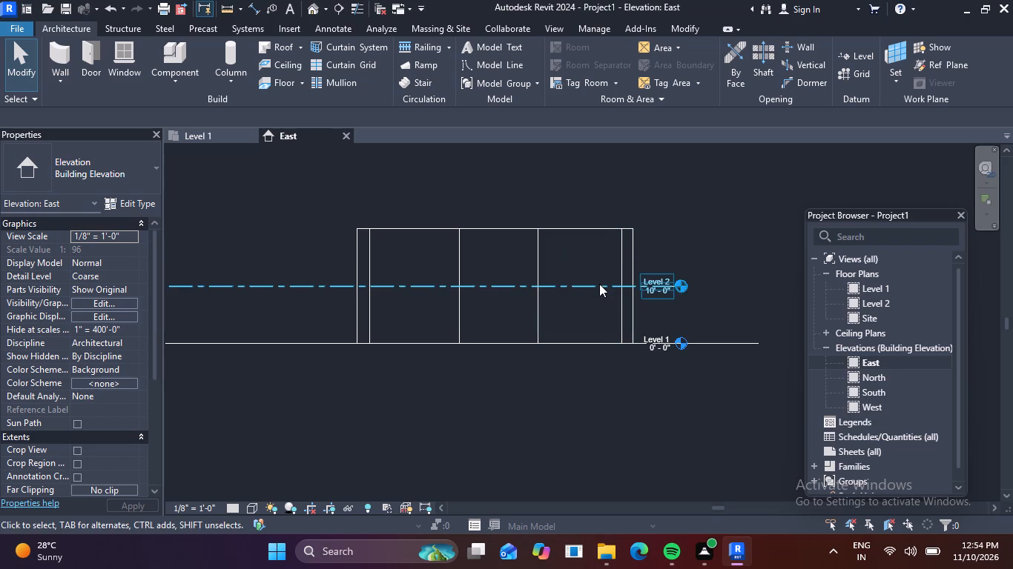
{"action": "scroll", "coordinate": [620, 292], "scroll_direction": "up", "scroll_amount": 1}
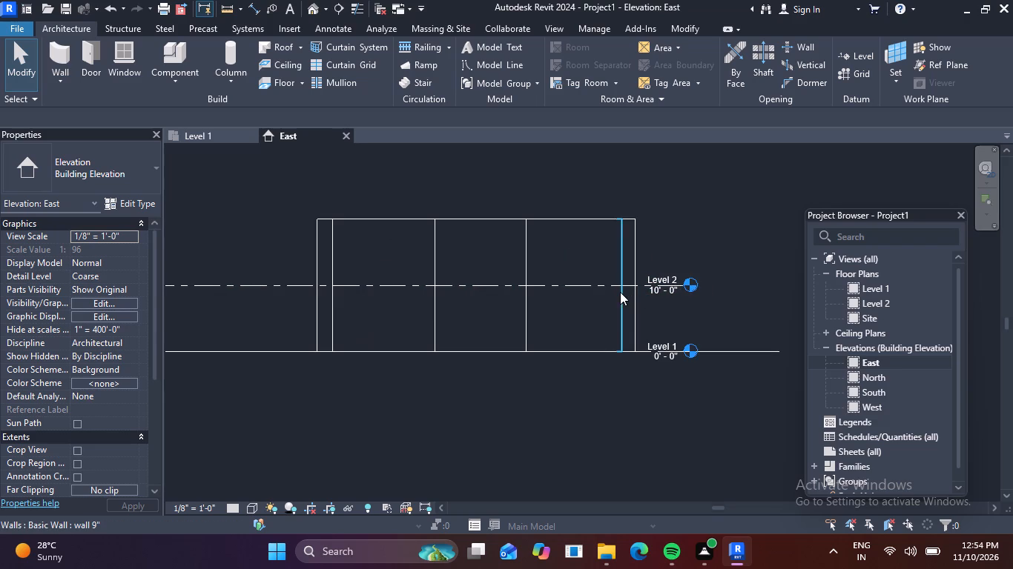
{"action": "double_click", "coordinate": [853, 365]}
{"action": "double_click", "coordinate": [853, 365]}
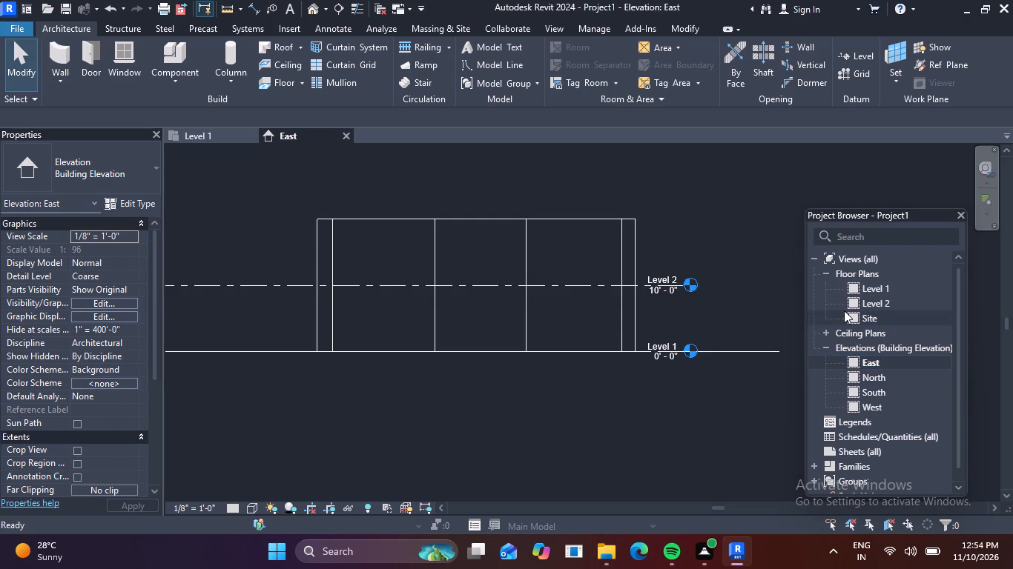
{"action": "double_click", "coordinate": [854, 381]}
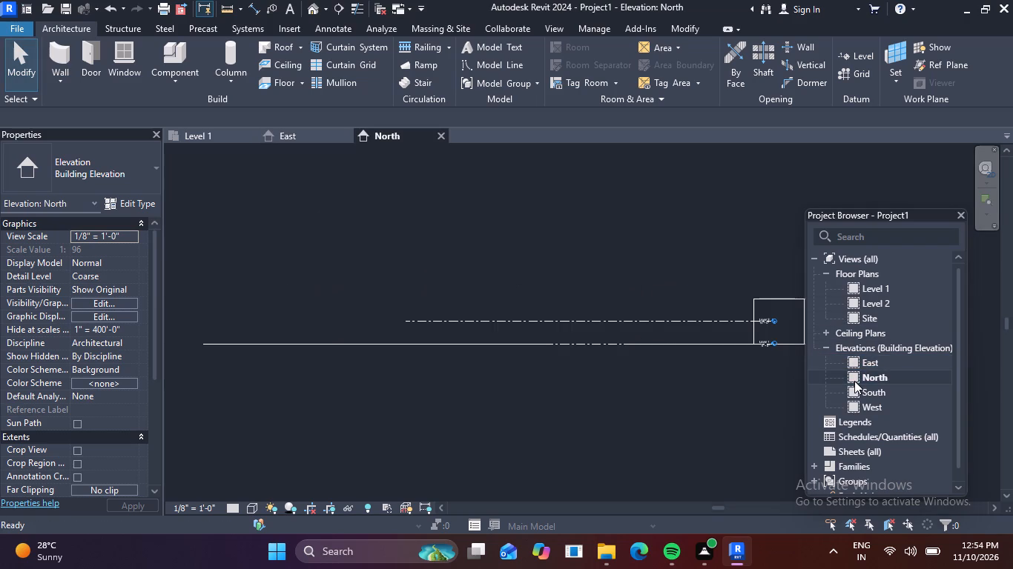
{"action": "middle_click_drag", "start_coordinate": [748, 376], "coordinate": [621, 375]}
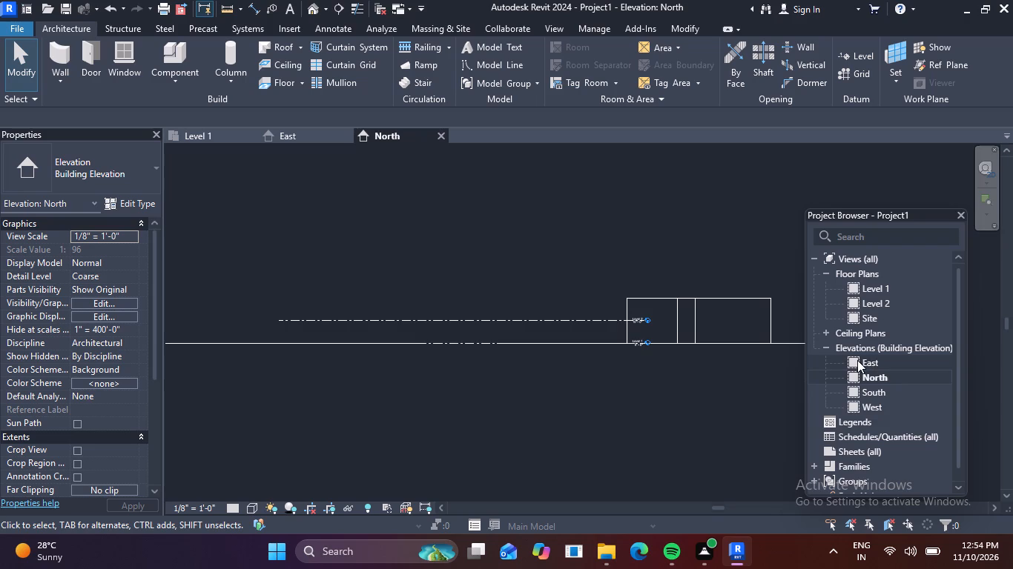
{"action": "double_click", "coordinate": [857, 360]}
{"action": "scroll", "coordinate": [605, 270], "scroll_direction": "up", "scroll_amount": 2}
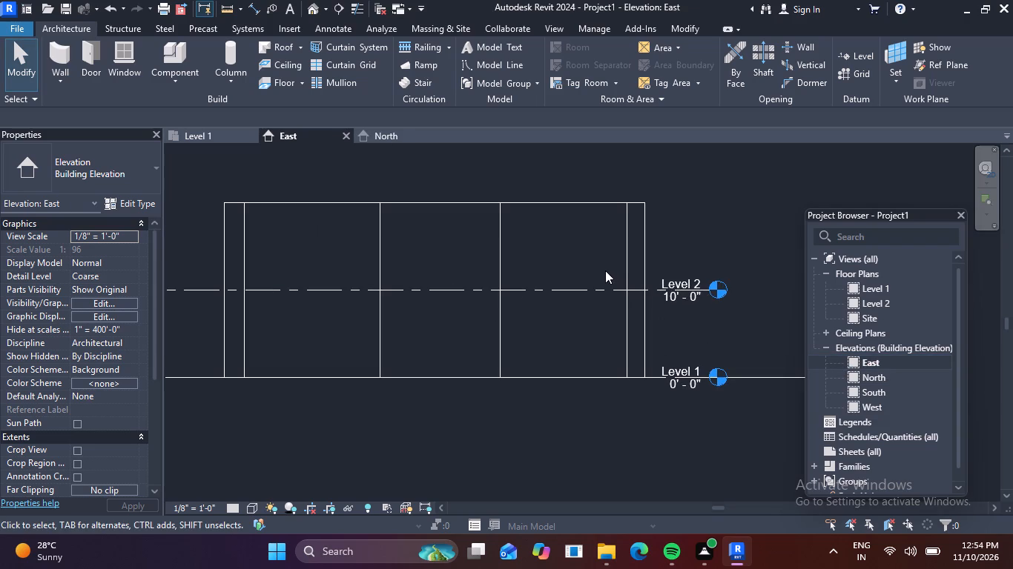
{"action": "middle_click_drag", "start_coordinate": [612, 274], "coordinate": [646, 333]}
{"action": "scroll", "coordinate": [643, 331], "scroll_direction": "down", "scroll_amount": 1}
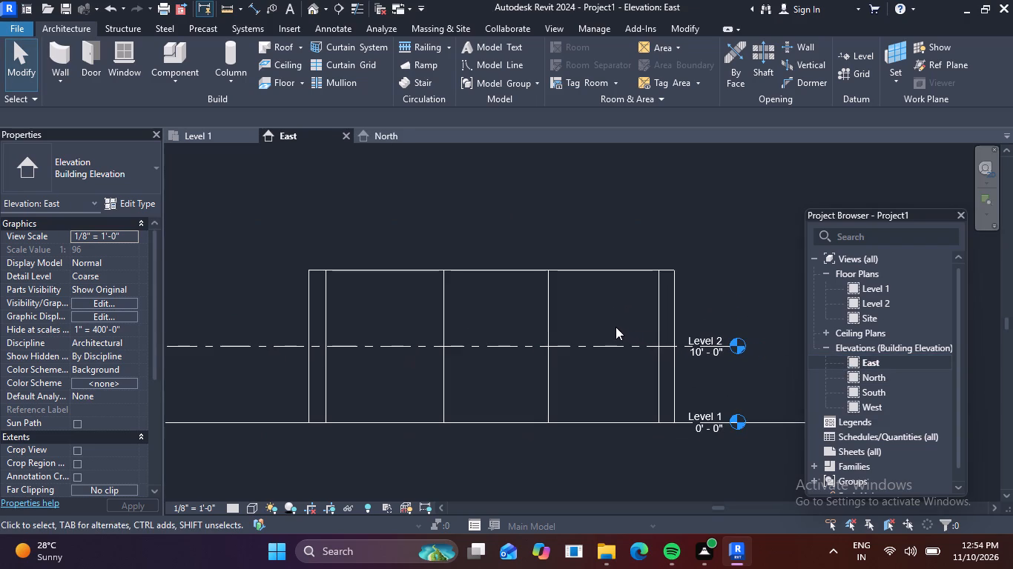
Return to the Level 1 floor plan and undo the last three edits, including the wall between the store and washing area.
{"action": "left_click", "coordinate": [849, 290]}
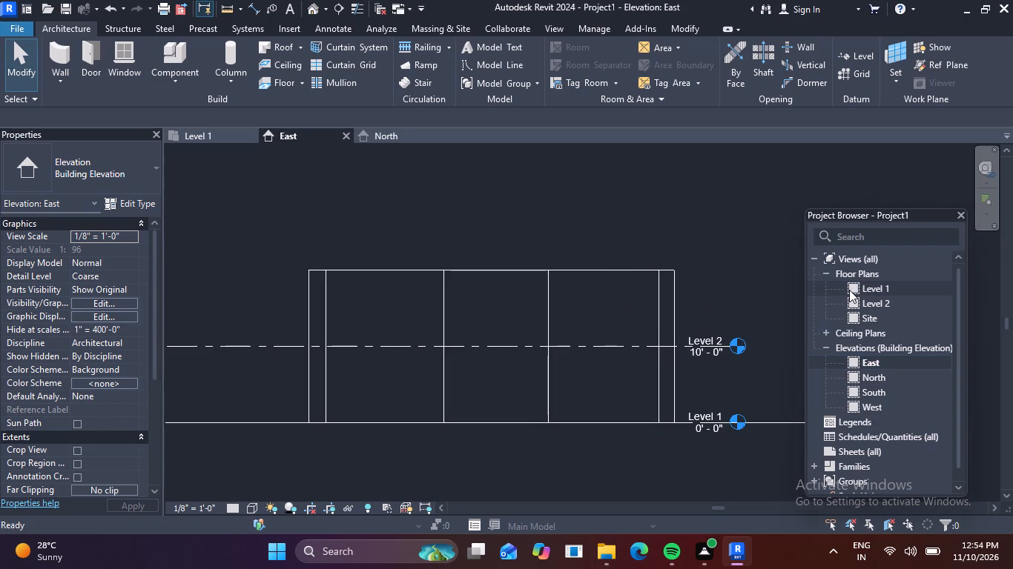
{"action": "double_click", "coordinate": [849, 290]}
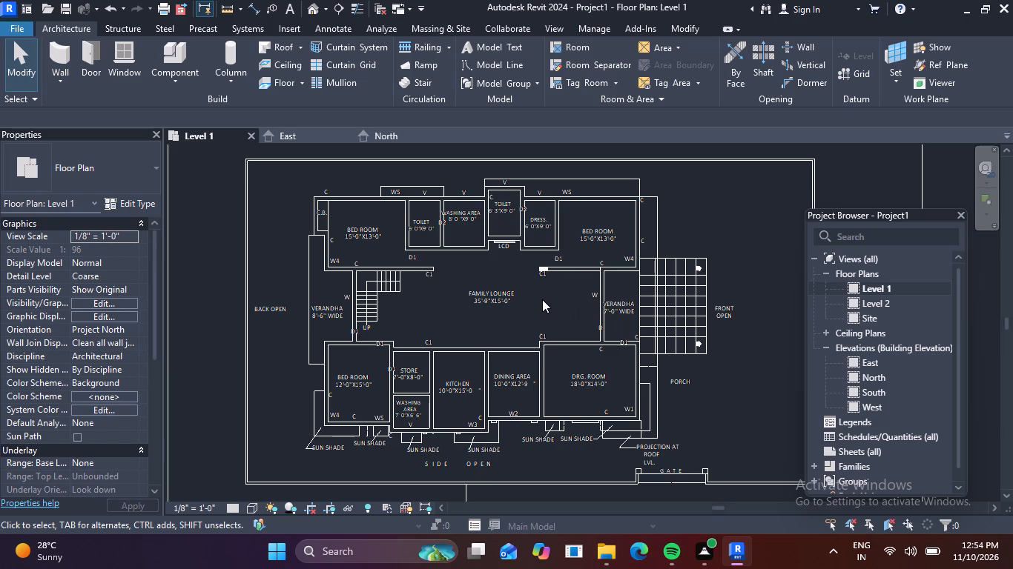
{"action": "key", "text": "ctrl+z"}
{"action": "key", "text": "ctrl+z"}
{"action": "key", "text": "ctrl+z"}
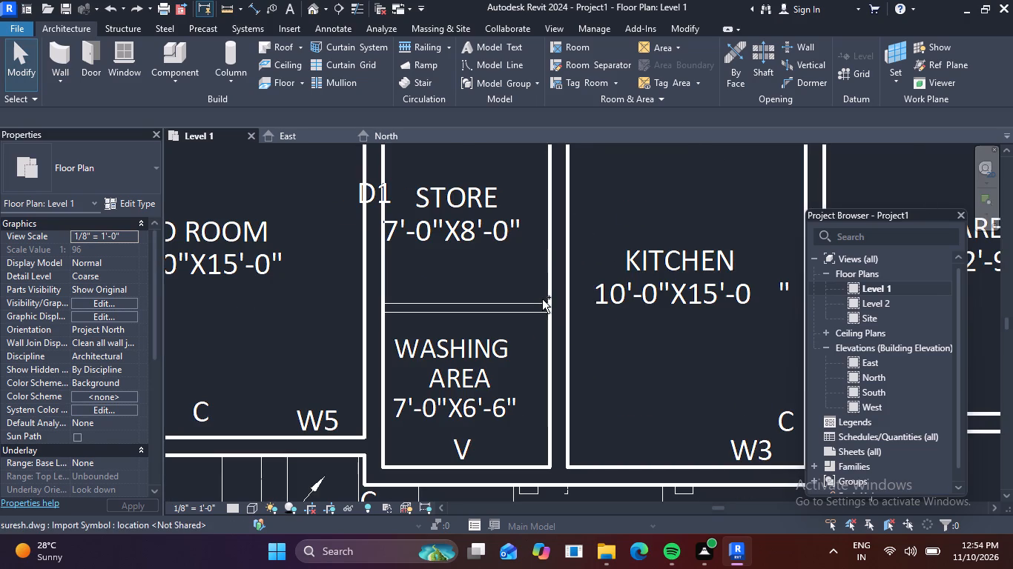
{"action": "scroll", "coordinate": [544, 300], "scroll_direction": "down", "scroll_amount": 6}
{"action": "middle_click_drag", "start_coordinate": [621, 299], "coordinate": [571, 316]}
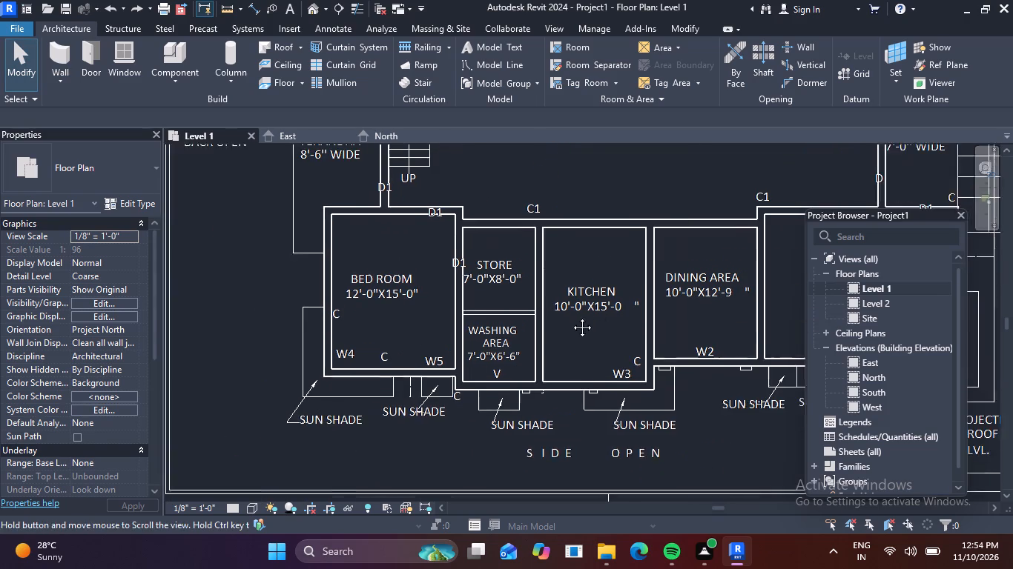
{"action": "middle_click_drag", "start_coordinate": [571, 316], "coordinate": [569, 316]}
{"action": "scroll", "coordinate": [507, 315], "scroll_direction": "up", "scroll_amount": 4}
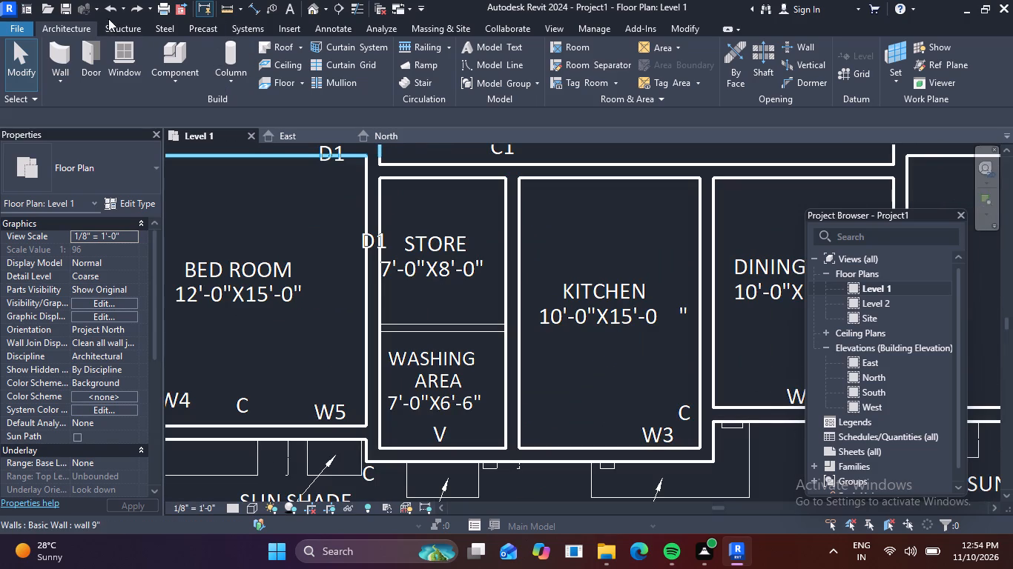
Redo two of the undone edits, including the wall between the store and washing area.
{"action": "left_click", "coordinate": [131, 7]}
{"action": "left_click", "coordinate": [131, 7]}
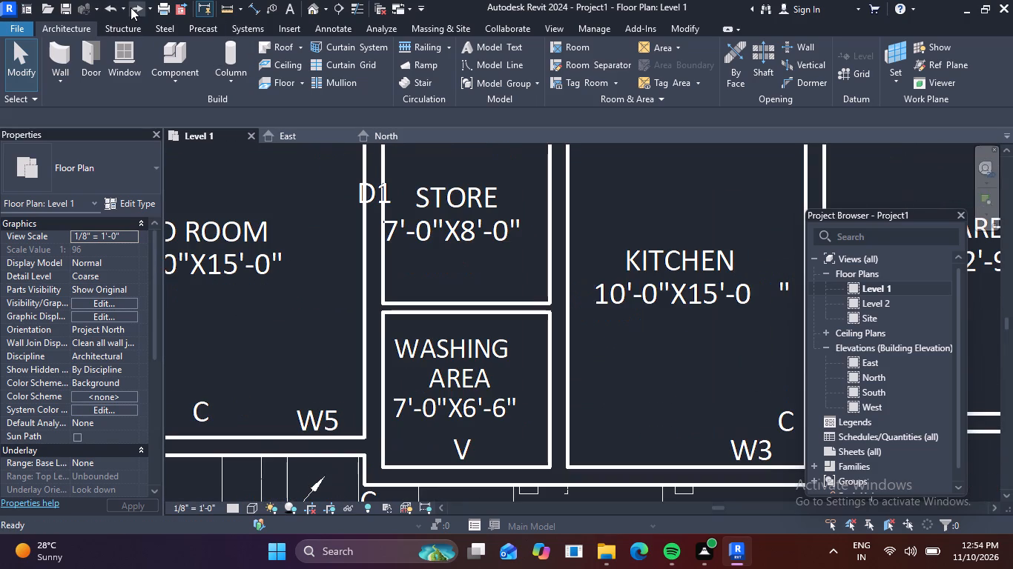
{"action": "scroll", "coordinate": [492, 266], "scroll_direction": "down", "scroll_amount": 4}
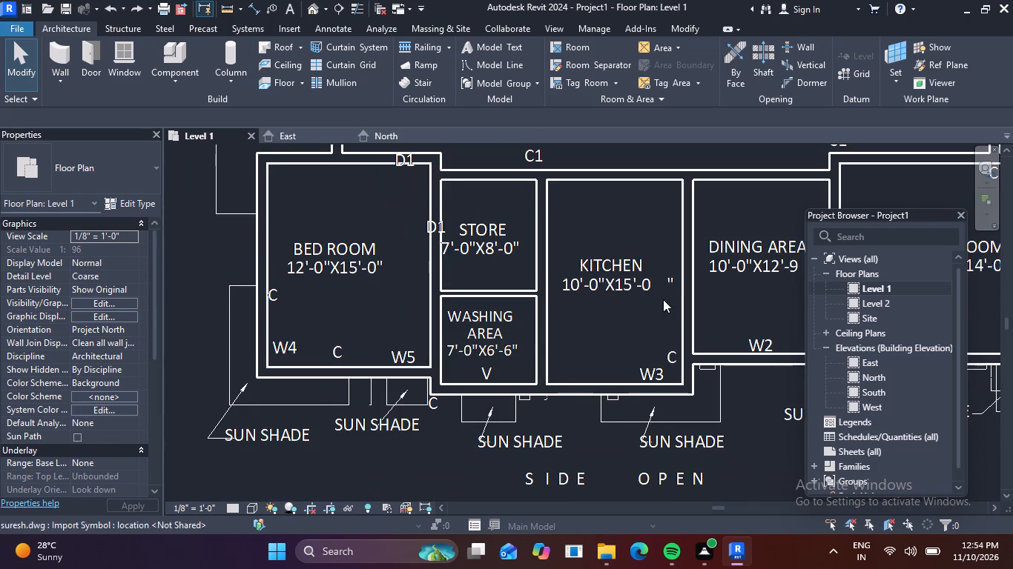
{"action": "middle_click_drag", "start_coordinate": [650, 307], "coordinate": [469, 377]}
{"action": "scroll", "coordinate": [555, 323], "scroll_direction": "down", "scroll_amount": 4}
{"action": "middle_click_drag", "start_coordinate": [722, 324], "coordinate": [693, 377]}
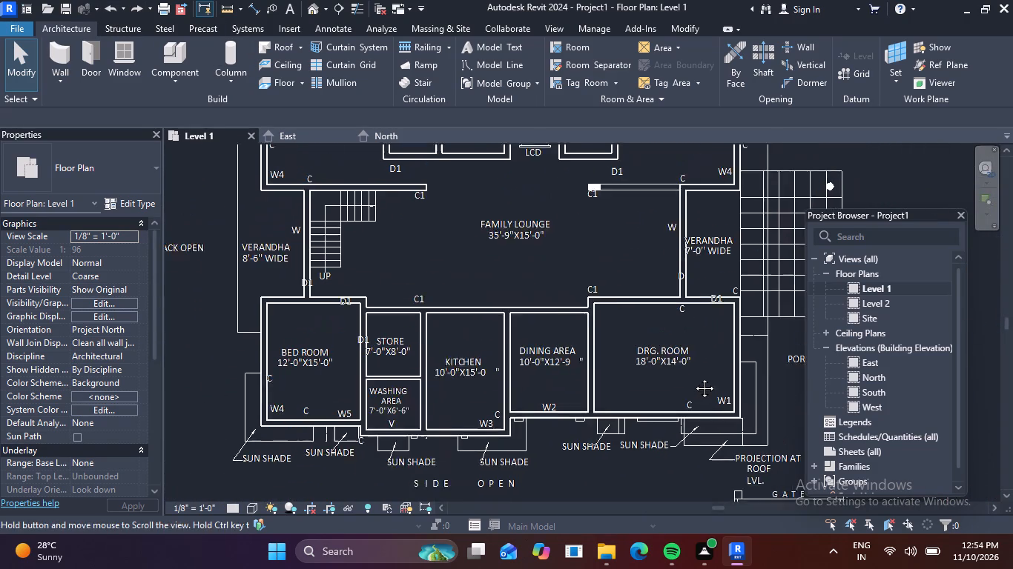
{"action": "middle_click_drag", "start_coordinate": [693, 377], "coordinate": [684, 396]}
In the East elevation, set the top constraint of the 9" wall at the end farthest from the level markers up to Level 2.
{"action": "triple_click", "coordinate": [854, 365]}
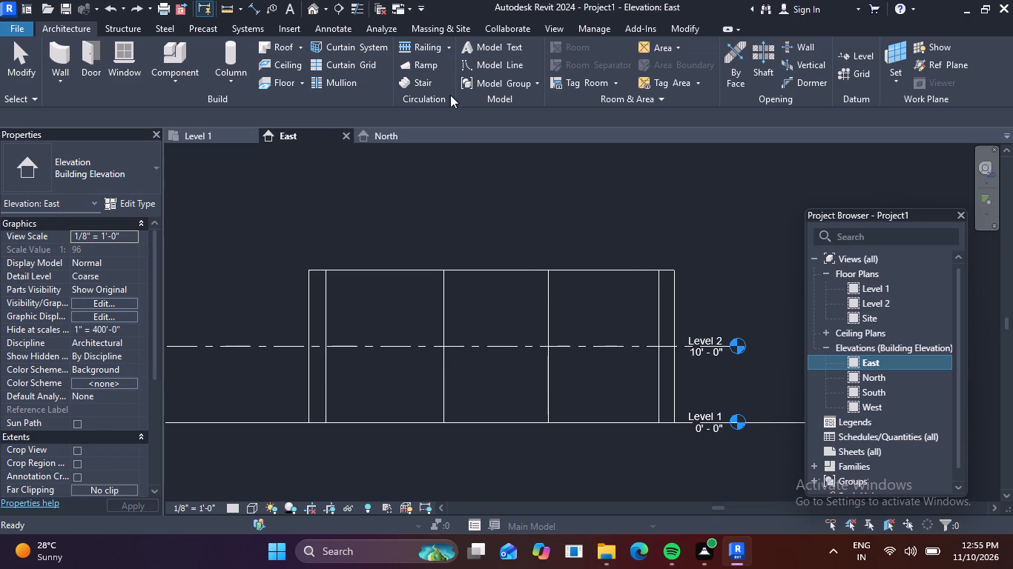
{"action": "left_click", "coordinate": [47, 51]}
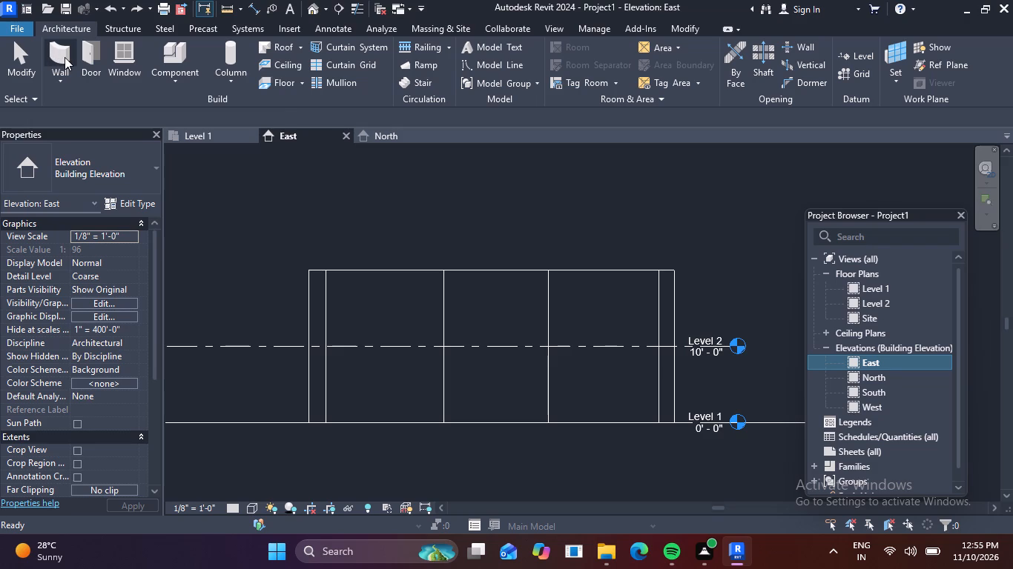
{"action": "left_click", "coordinate": [65, 57]}
{"action": "left_click", "coordinate": [312, 305]}
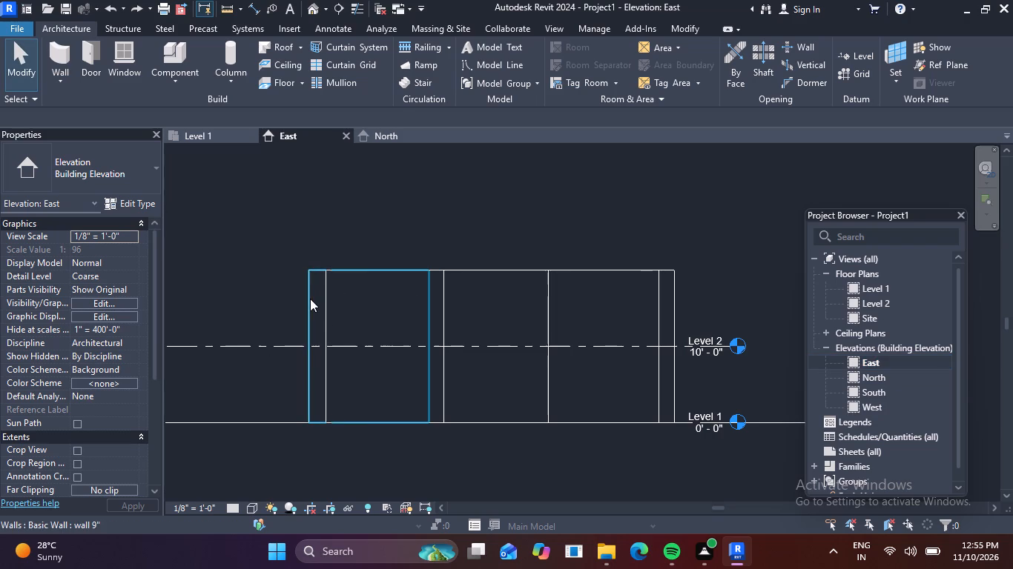
{"action": "left_click", "coordinate": [310, 301]}
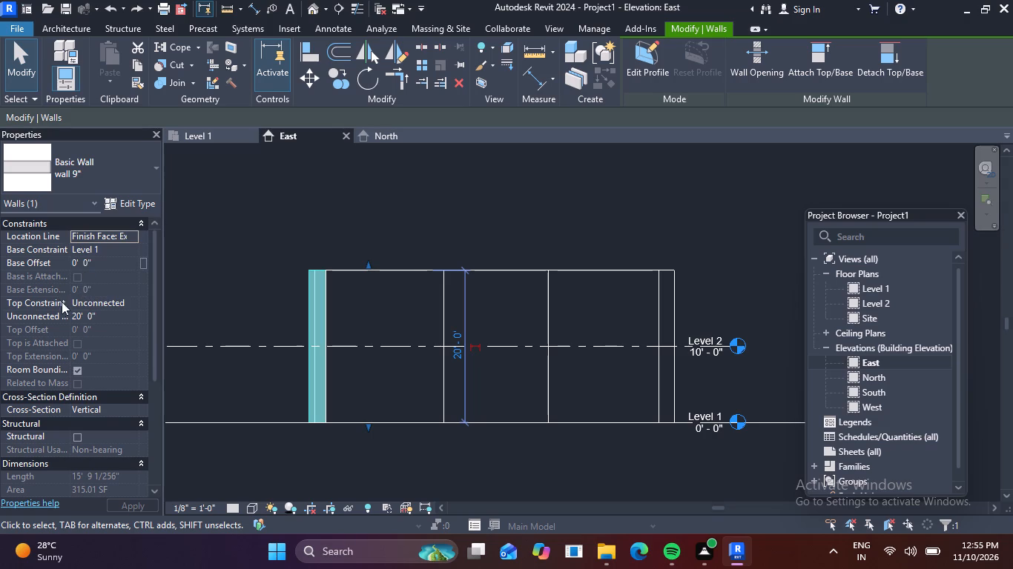
{"action": "left_click", "coordinate": [94, 305]}
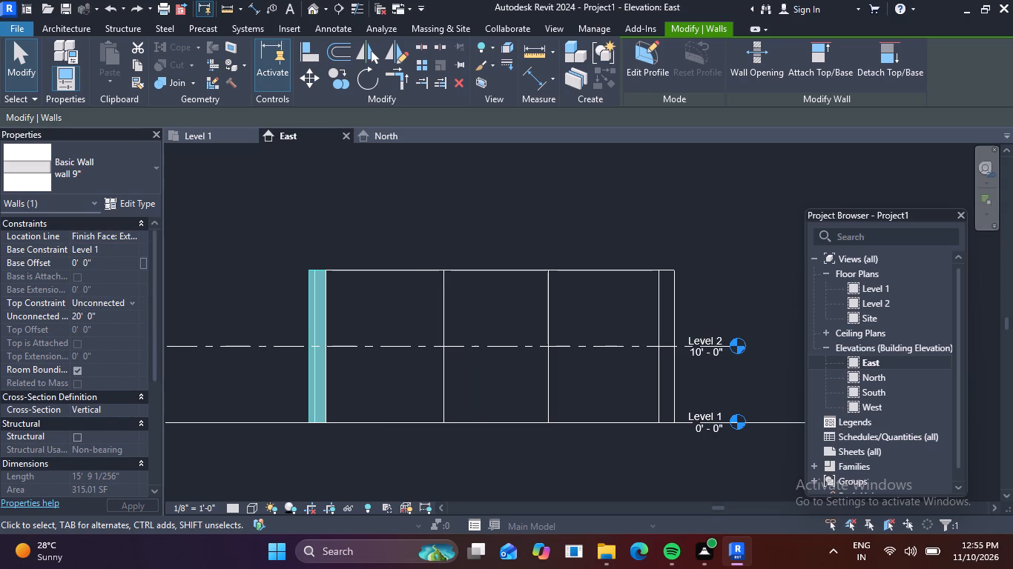
{"action": "left_click", "coordinate": [128, 302]}
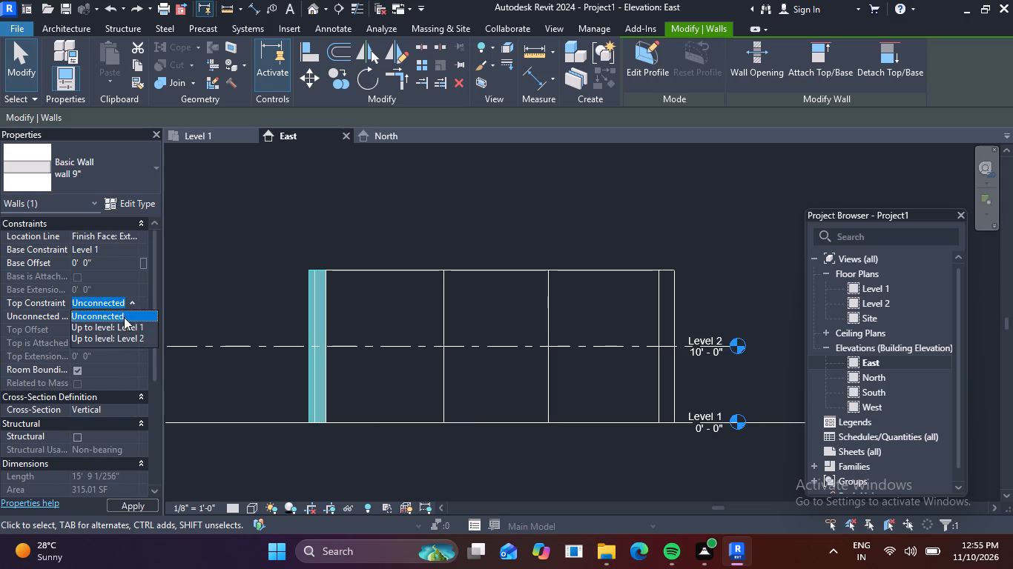
{"action": "left_click", "coordinate": [121, 327]}
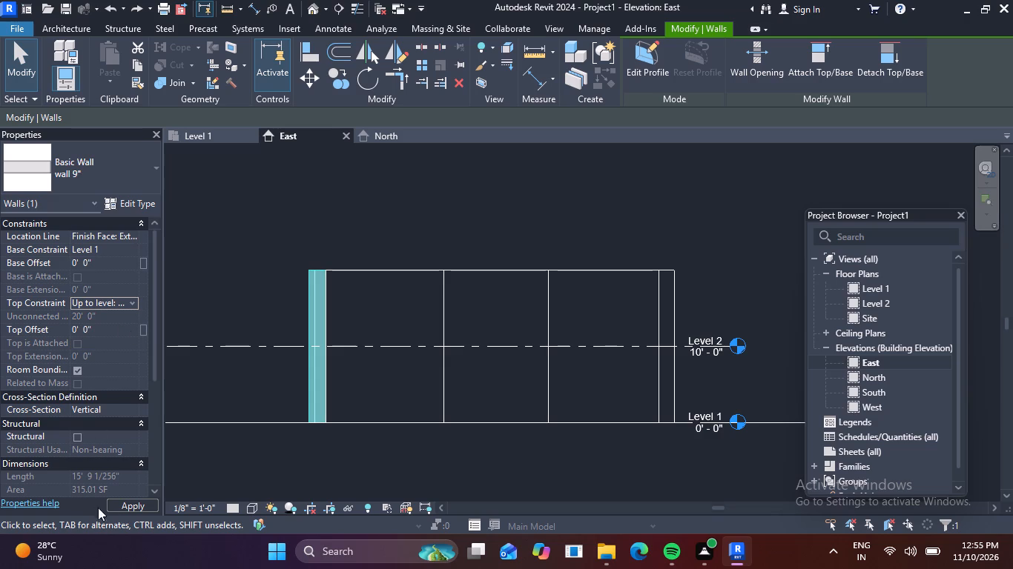
{"action": "left_click", "coordinate": [137, 507]}
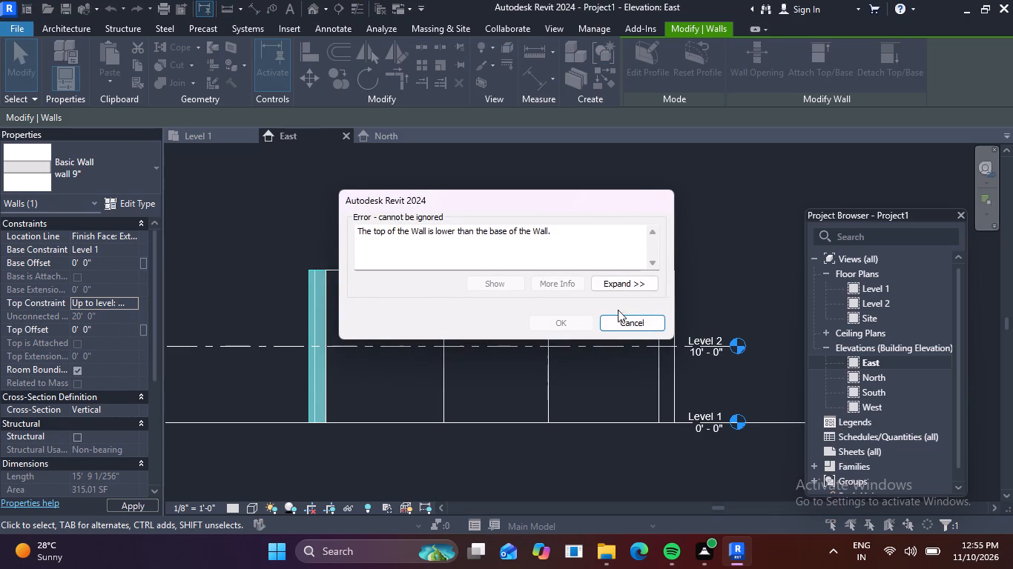
{"action": "left_click", "coordinate": [644, 324]}
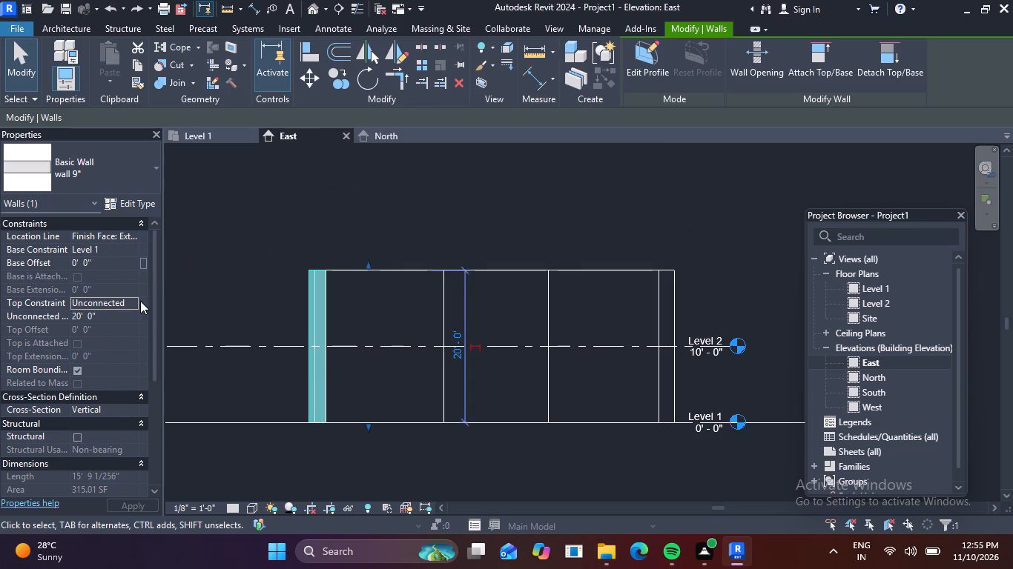
{"action": "left_click", "coordinate": [136, 300]}
{"action": "left_click", "coordinate": [141, 336]}
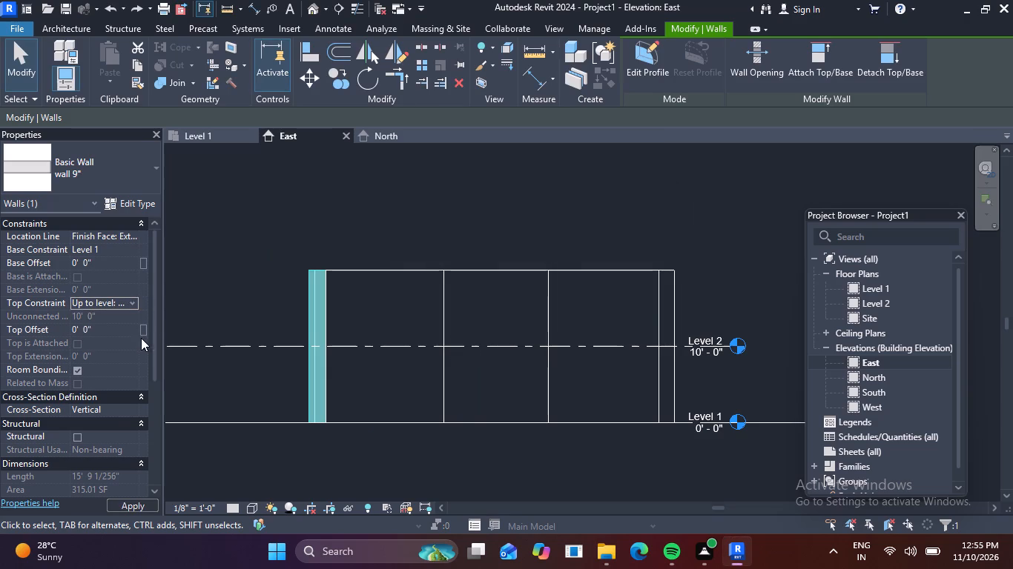
{"action": "left_click", "coordinate": [148, 504]}
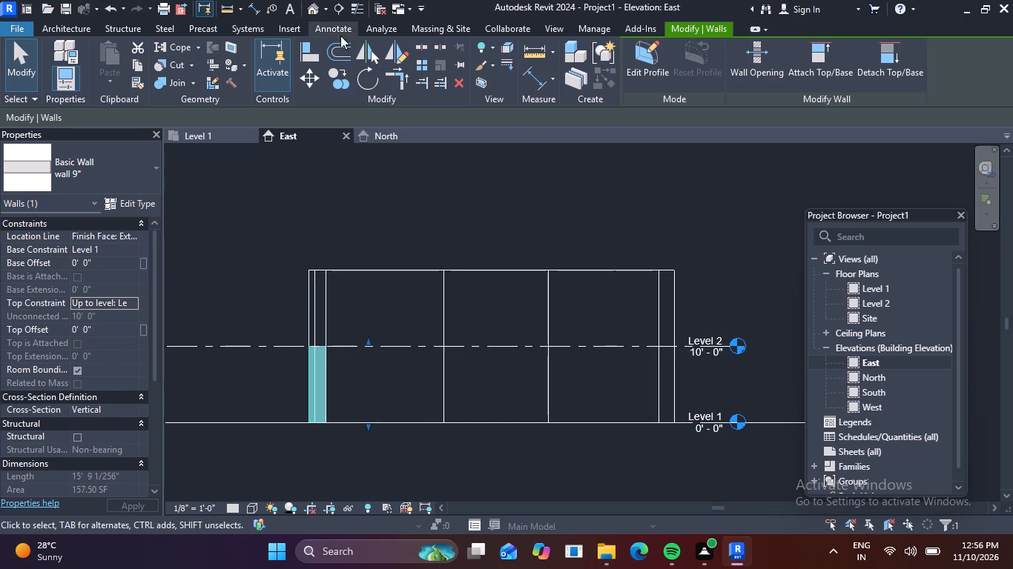
Examine the walls and their heights in the default 3D view, ending back in the East elevation.
{"action": "left_click", "coordinate": [327, 5]}
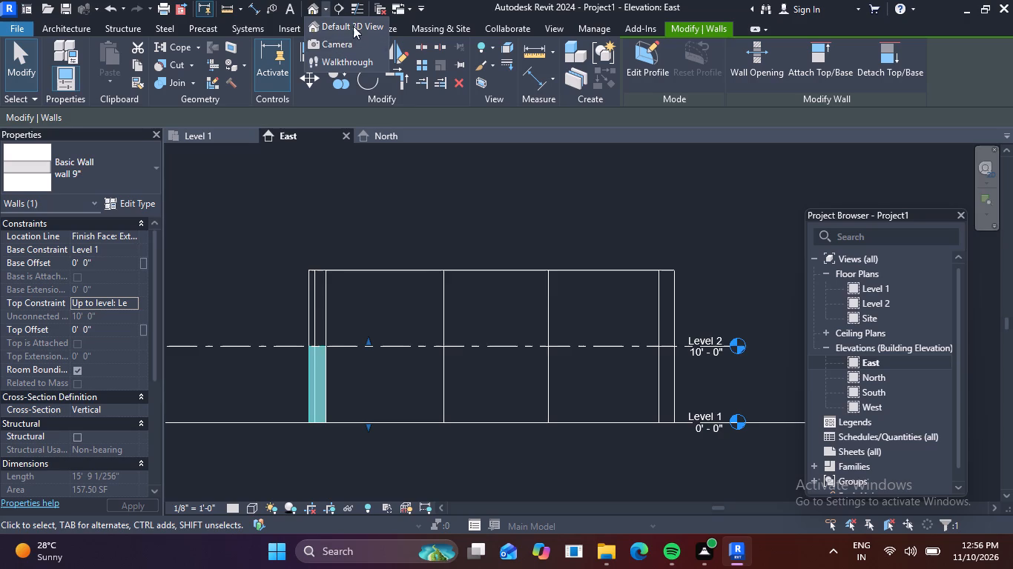
{"action": "left_click", "coordinate": [353, 26]}
{"action": "scroll", "coordinate": [574, 267], "scroll_direction": "up", "scroll_amount": 5}
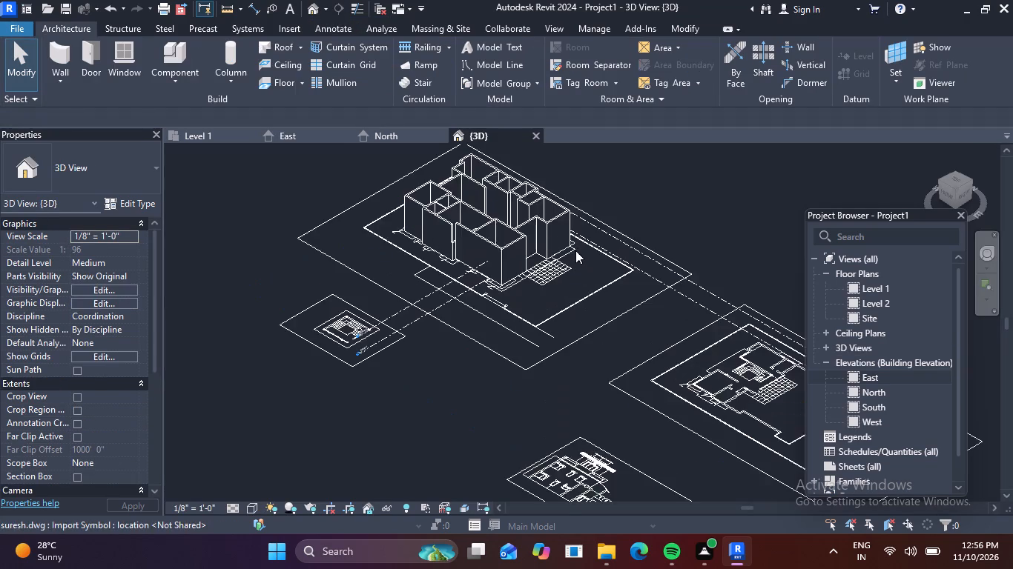
{"action": "scroll", "coordinate": [523, 223], "scroll_direction": "up", "scroll_amount": 5}
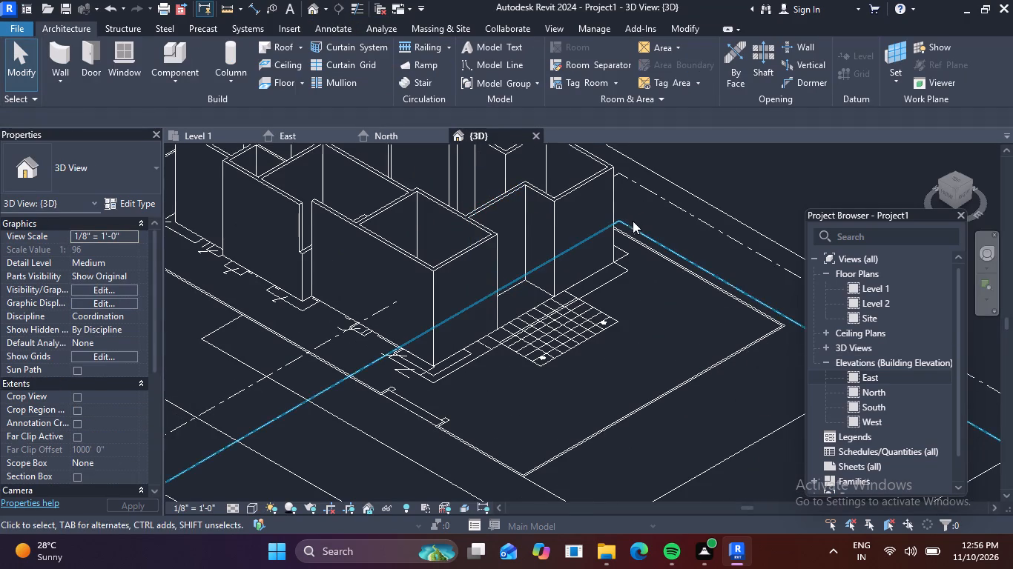
{"action": "middle_click_drag", "start_coordinate": [625, 231], "coordinate": [616, 336]}
{"action": "scroll", "coordinate": [541, 283], "scroll_direction": "down", "scroll_amount": 3}
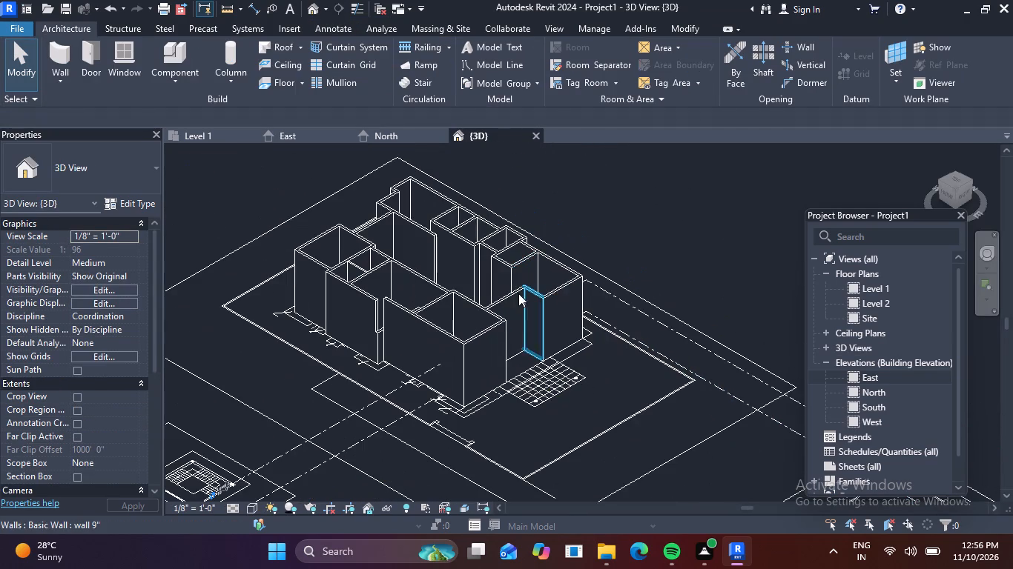
{"action": "middle_click_drag", "start_coordinate": [415, 294], "coordinate": [446, 336]}
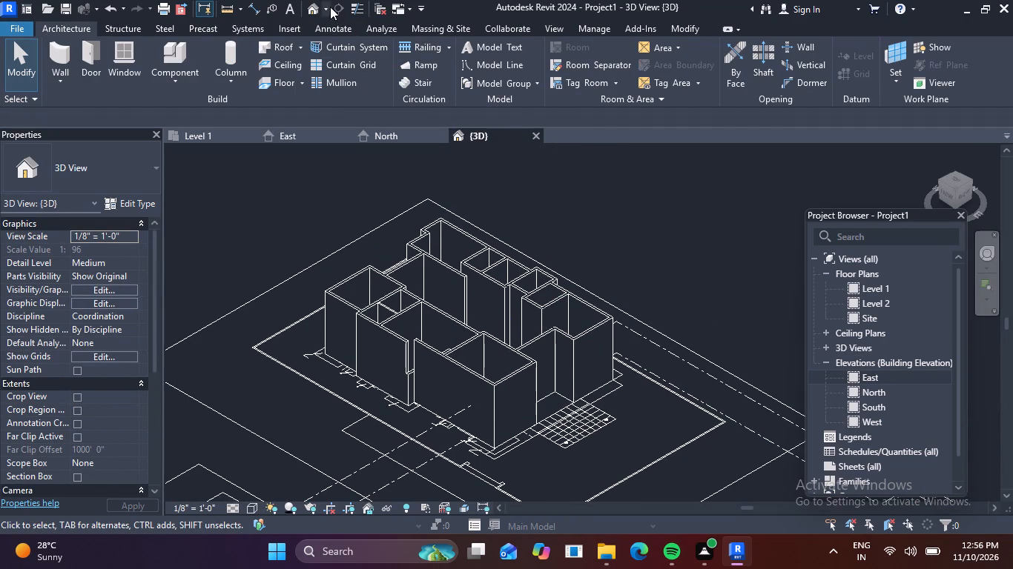
{"action": "double_click", "coordinate": [859, 378]}
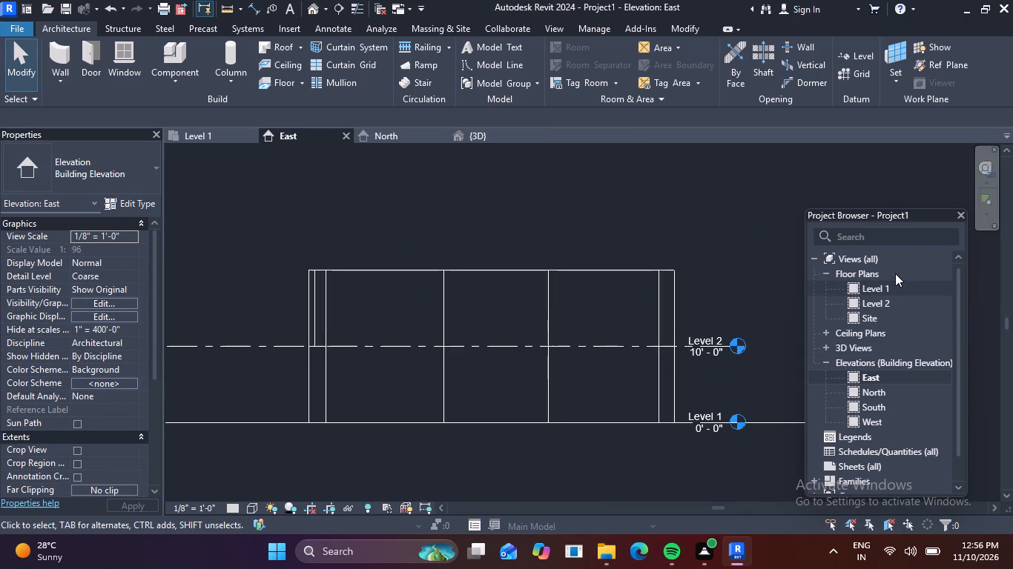
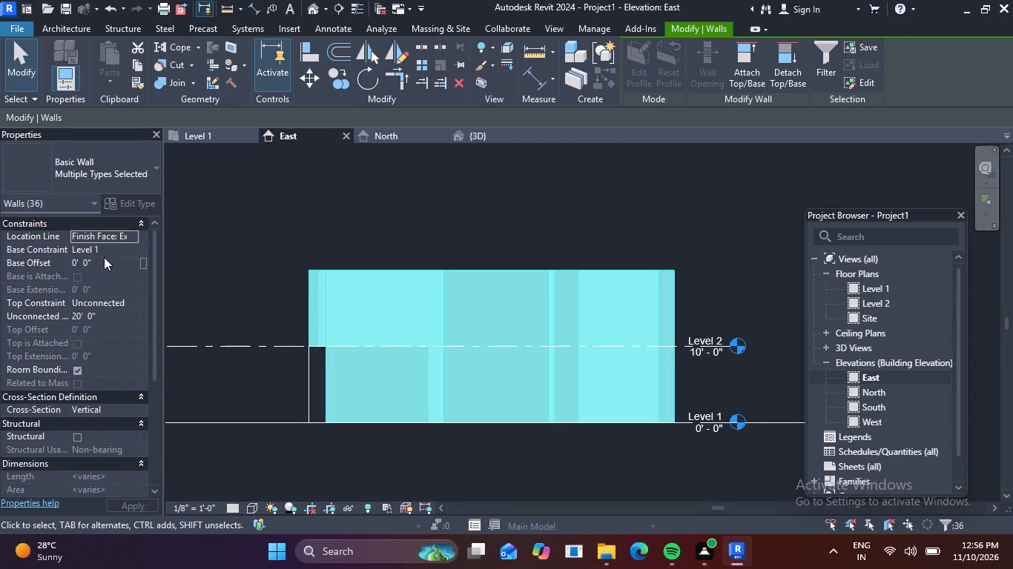
Set the top constraint of all the selected walls in the East elevation up to Level 2.
{"action": "left_click", "coordinate": [131, 301]}
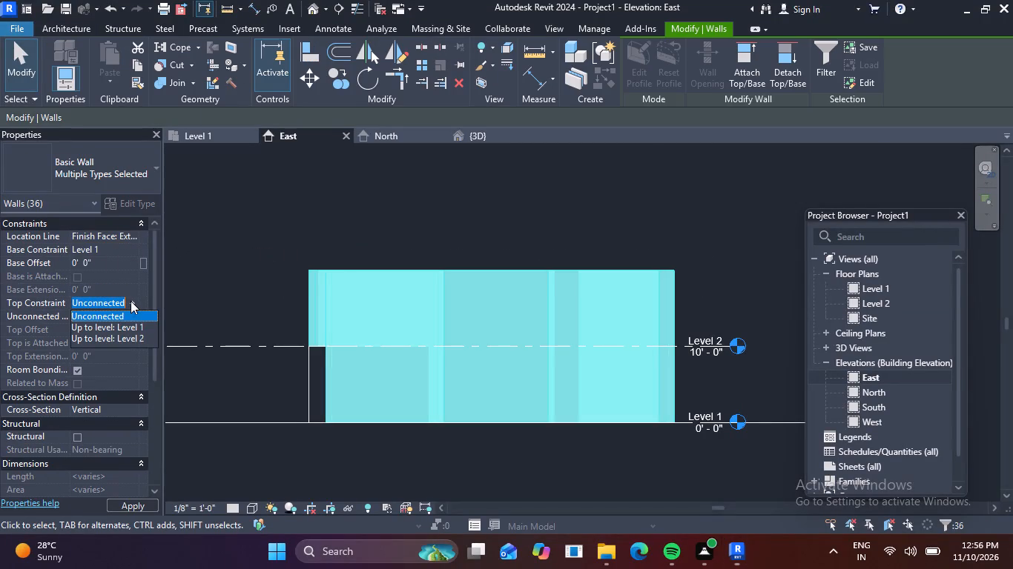
{"action": "left_click", "coordinate": [128, 337]}
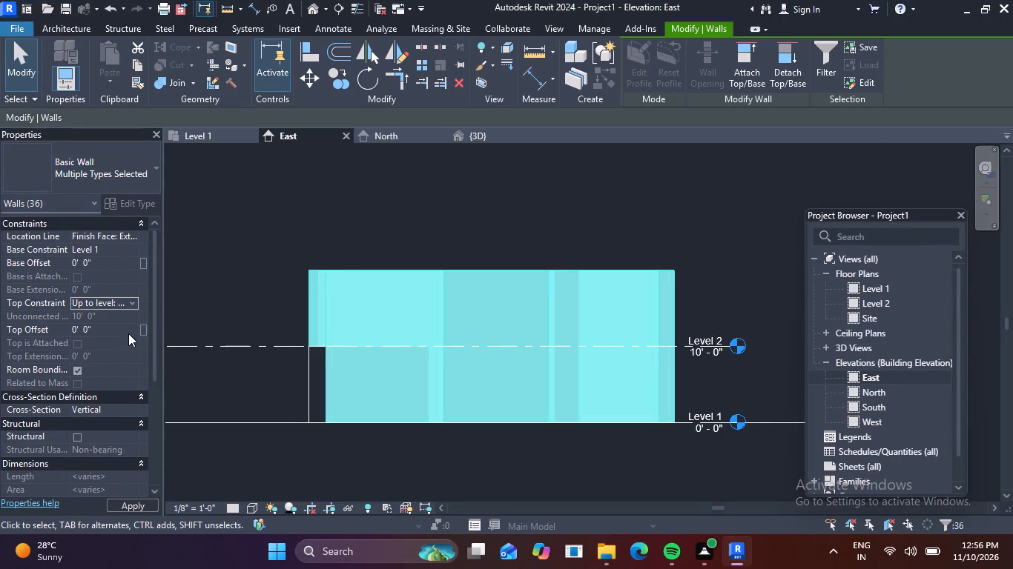
{"action": "left_click", "coordinate": [133, 507]}
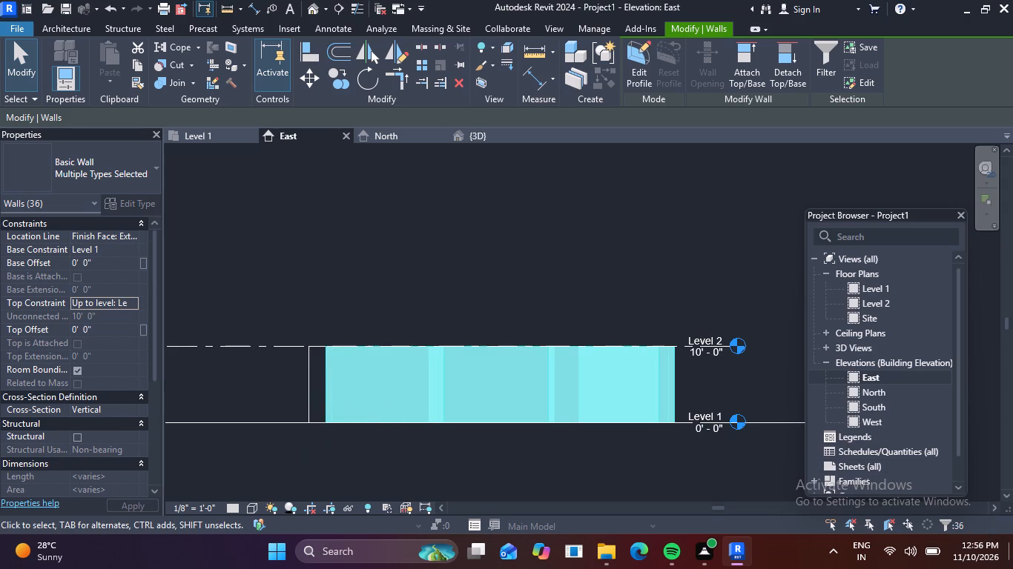
{"action": "key", "text": "Escape"}
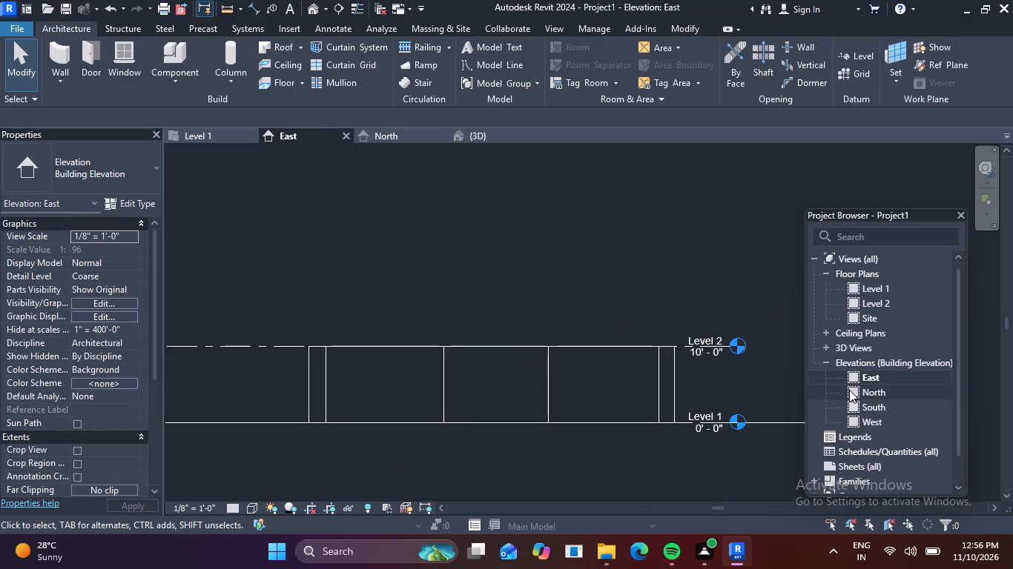
Examine the walls in the Level 1 floor plan and their heights against the levels in the East elevation.
{"action": "double_click", "coordinate": [859, 285]}
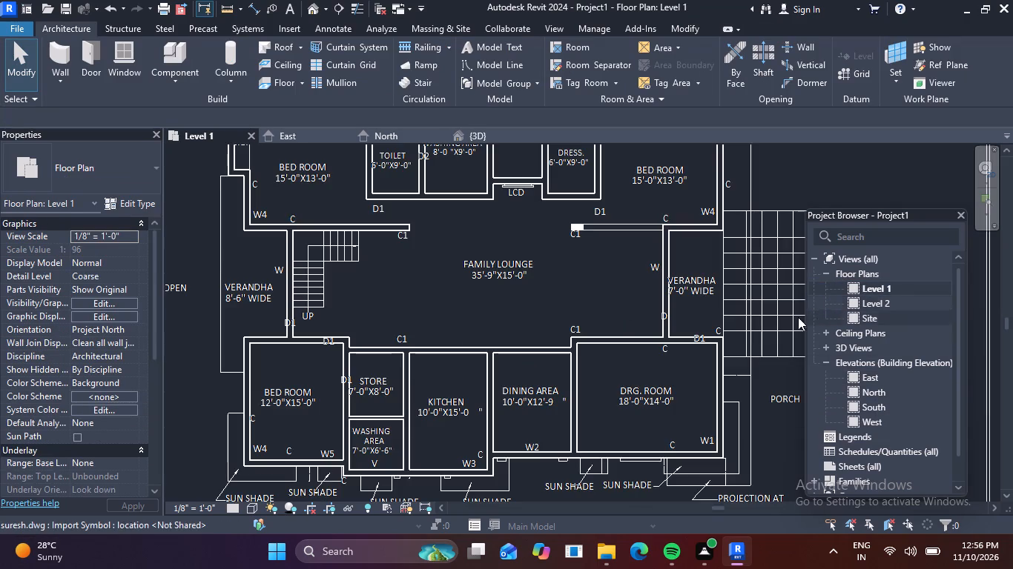
{"action": "scroll", "coordinate": [702, 317], "scroll_direction": "down", "scroll_amount": 2}
{"action": "middle_click_drag", "start_coordinate": [691, 334], "coordinate": [628, 305]}
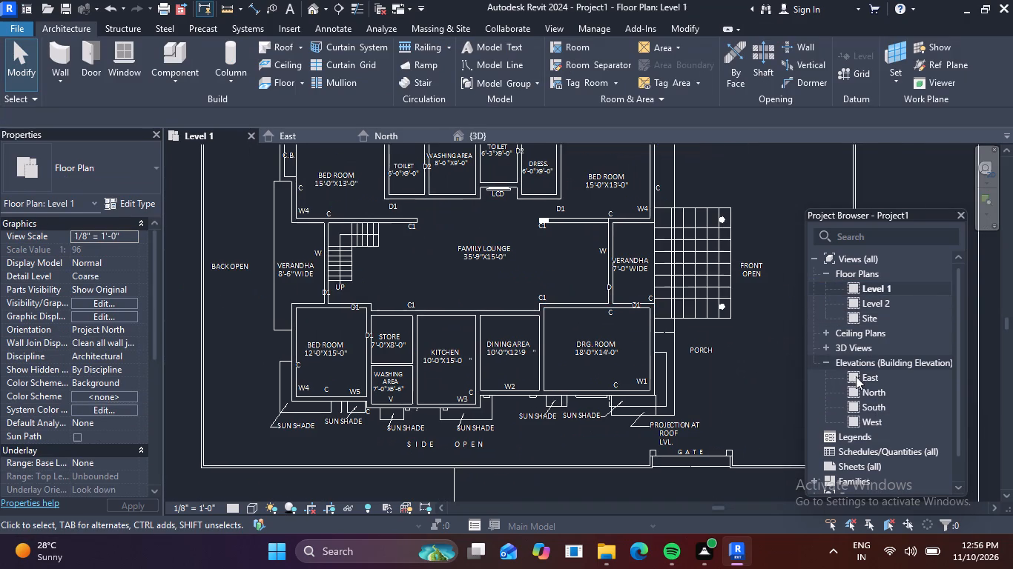
{"action": "double_click", "coordinate": [856, 379]}
{"action": "scroll", "coordinate": [435, 376], "scroll_direction": "down", "scroll_amount": 2}
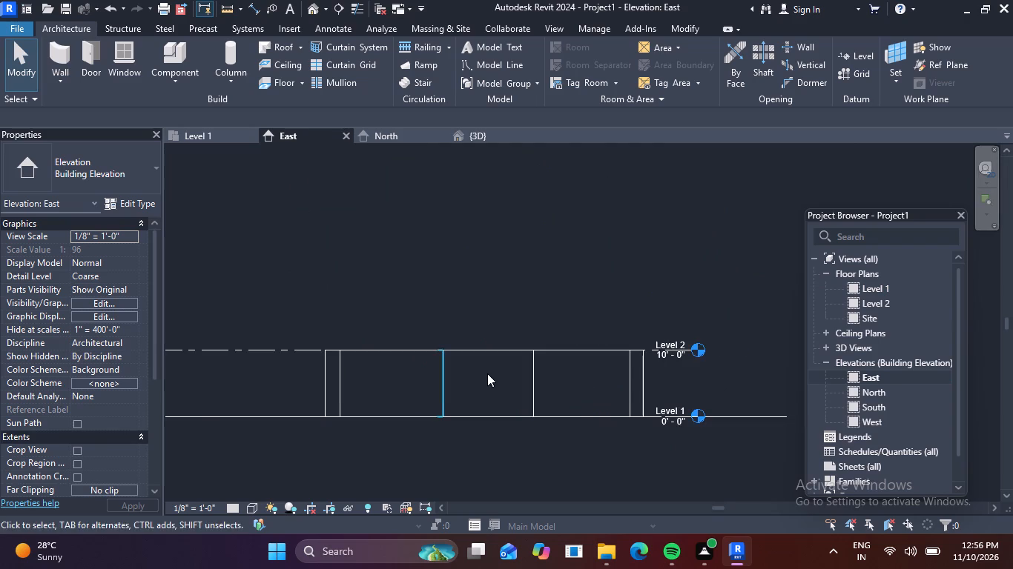
{"action": "scroll", "coordinate": [450, 356], "scroll_direction": "down", "scroll_amount": 2}
{"action": "scroll", "coordinate": [602, 358], "scroll_direction": "up", "scroll_amount": 4}
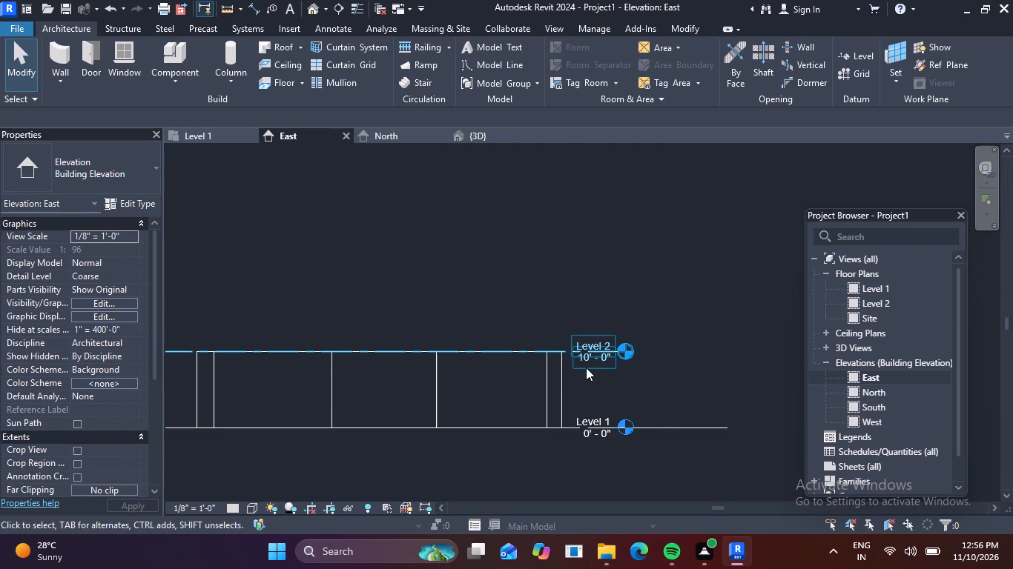
{"action": "scroll", "coordinate": [504, 382], "scroll_direction": "down", "scroll_amount": 1}
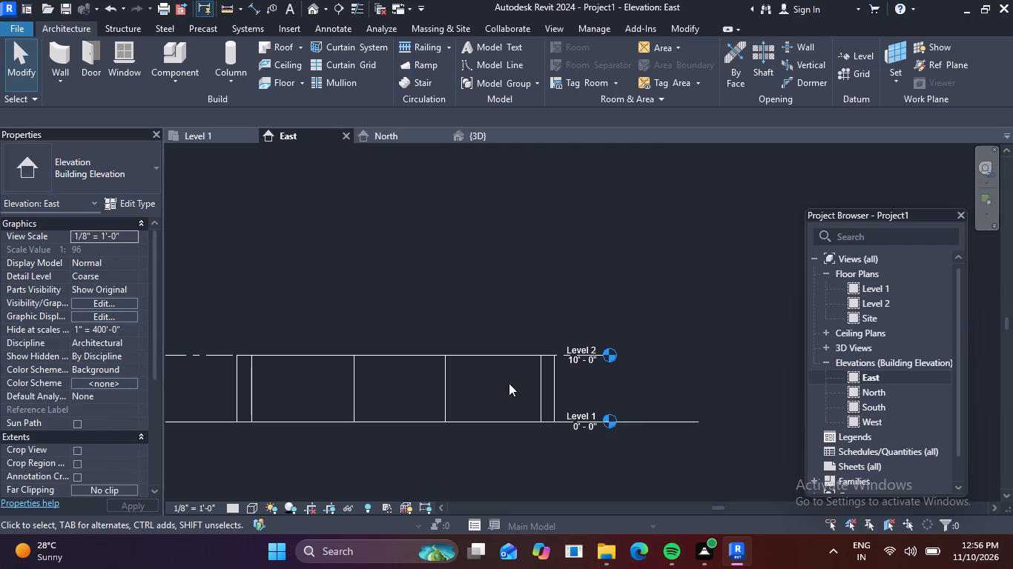
{"action": "middle_click_drag", "start_coordinate": [509, 383], "coordinate": [658, 365]}
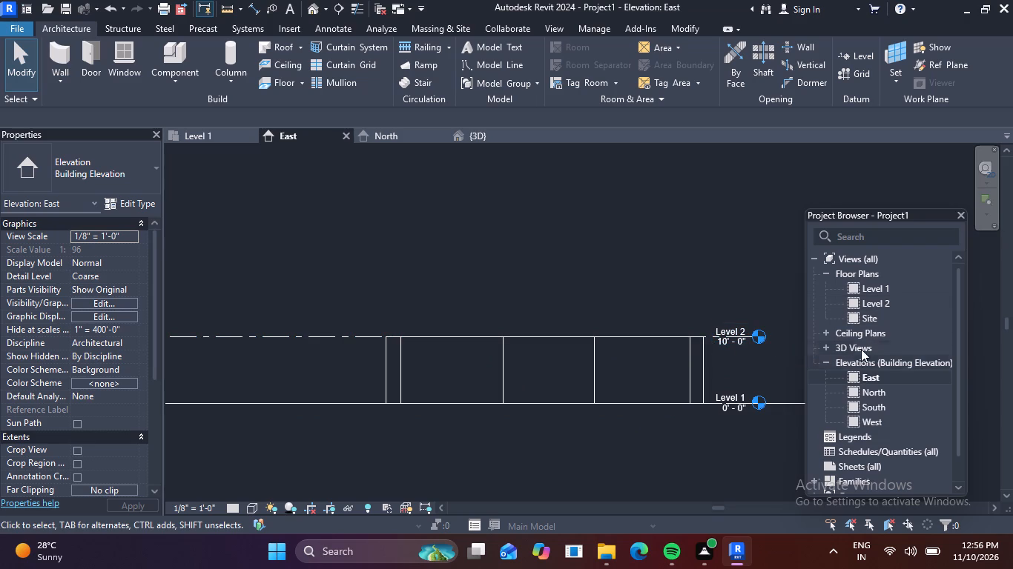
Return to the Level 1 floor plan and start the Door tool for placing doors in the walls.
{"action": "double_click", "coordinate": [851, 287]}
{"action": "middle_click_drag", "start_coordinate": [494, 362], "coordinate": [518, 401]}
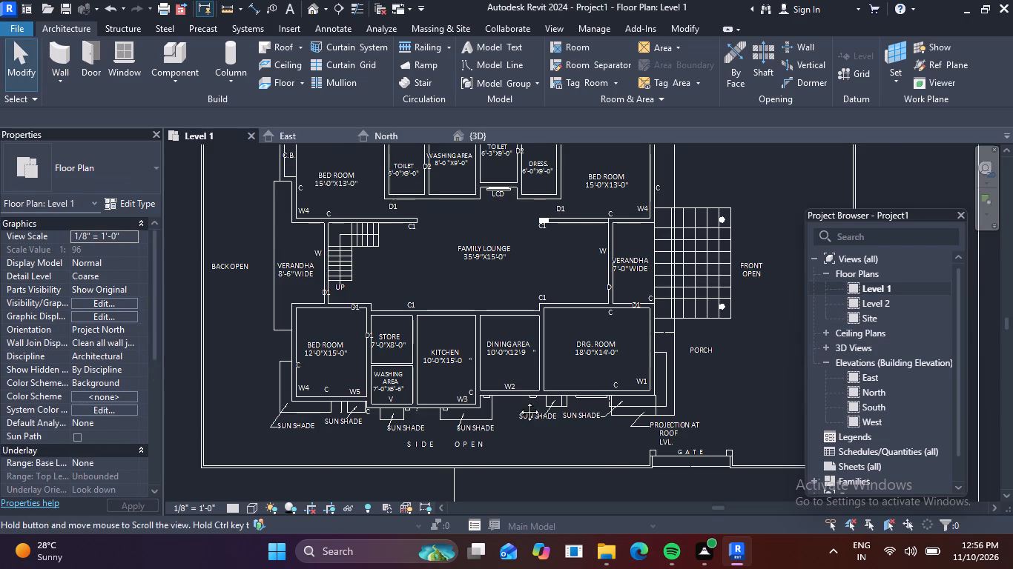
{"action": "middle_click_drag", "start_coordinate": [518, 401], "coordinate": [536, 423]}
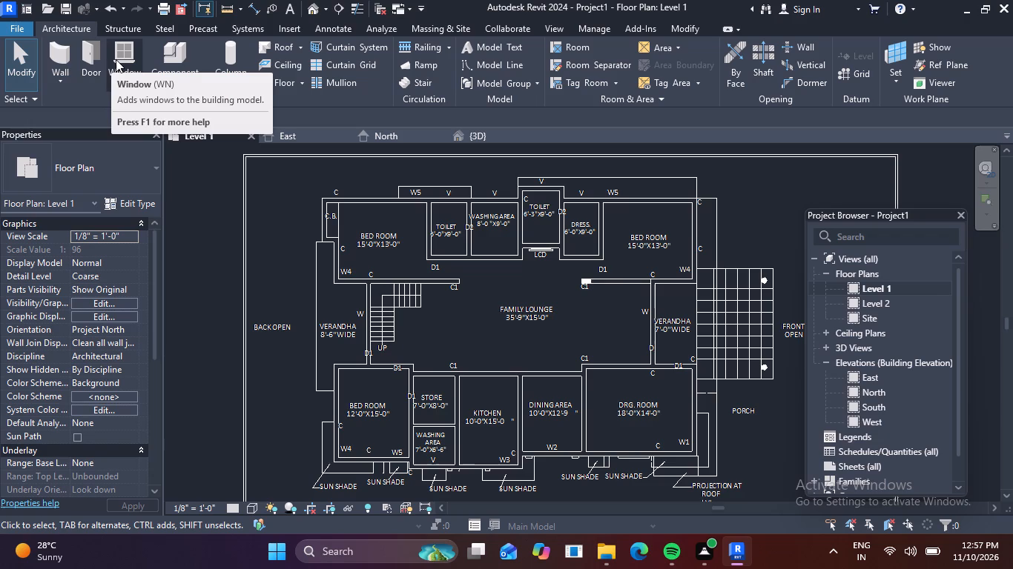
{"action": "scroll", "coordinate": [538, 231], "scroll_direction": "up", "scroll_amount": 1}
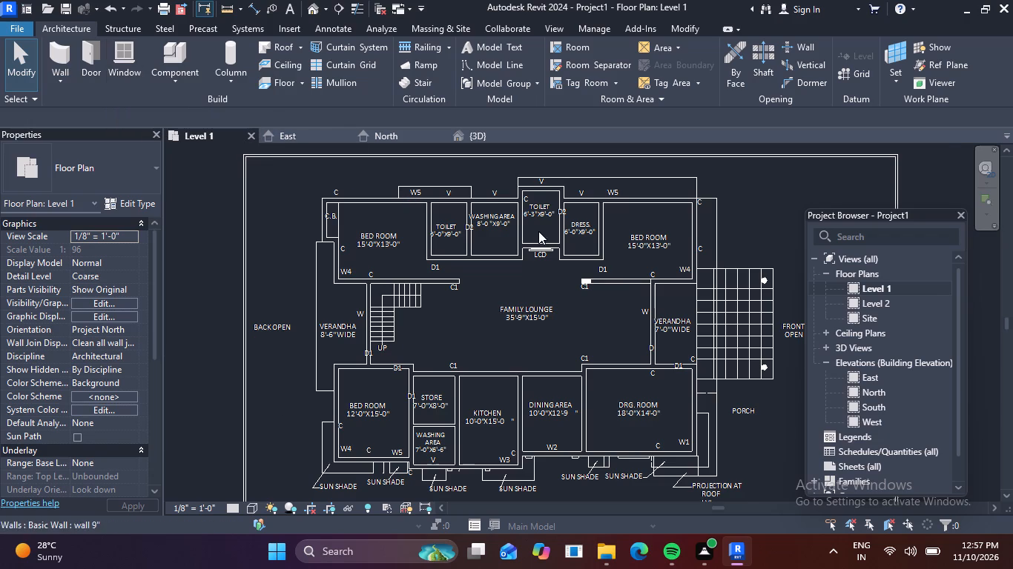
{"action": "scroll", "coordinate": [538, 231], "scroll_direction": "up", "scroll_amount": 1}
{"action": "left_click", "coordinate": [82, 39]}
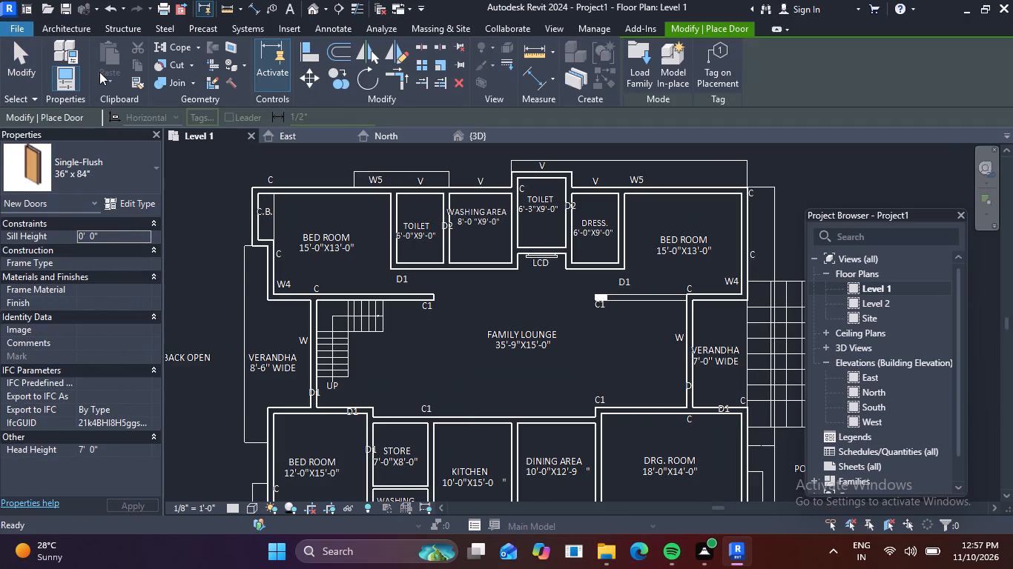
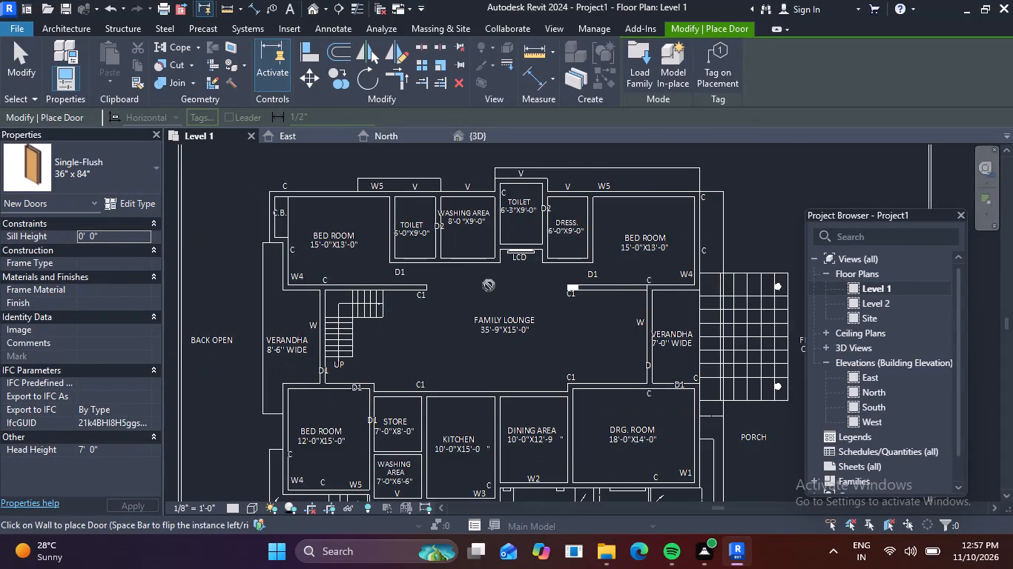
Review the available Single-Flush door types and type properties, and choose the 36" x 84" type for the new doors.
{"action": "middle_click_drag", "start_coordinate": [489, 285], "coordinate": [369, 224]}
{"action": "middle_click_drag", "start_coordinate": [441, 264], "coordinate": [398, 239]}
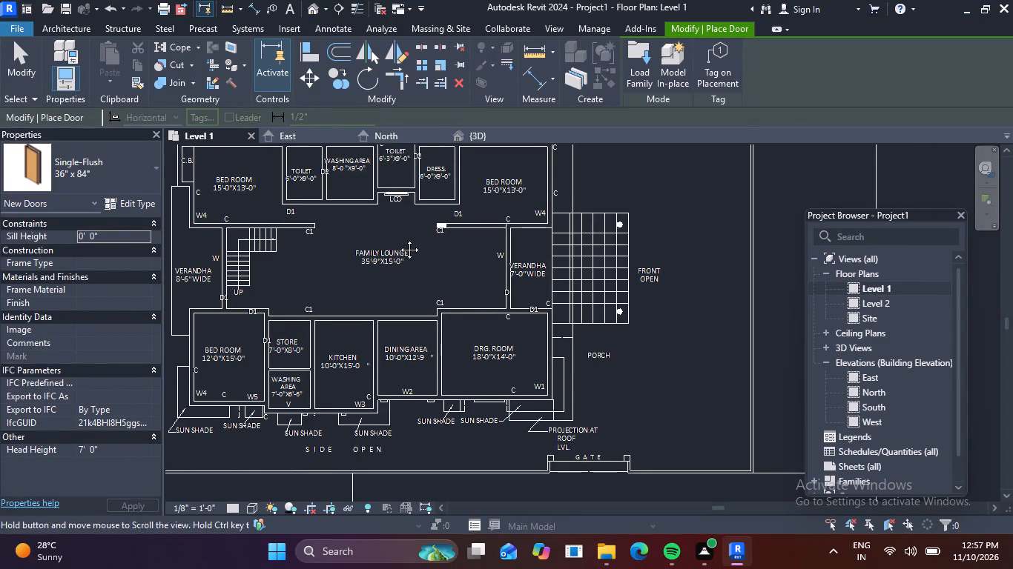
{"action": "middle_click_drag", "start_coordinate": [398, 239], "coordinate": [390, 229]}
{"action": "middle_click_drag", "start_coordinate": [458, 286], "coordinate": [647, 358]}
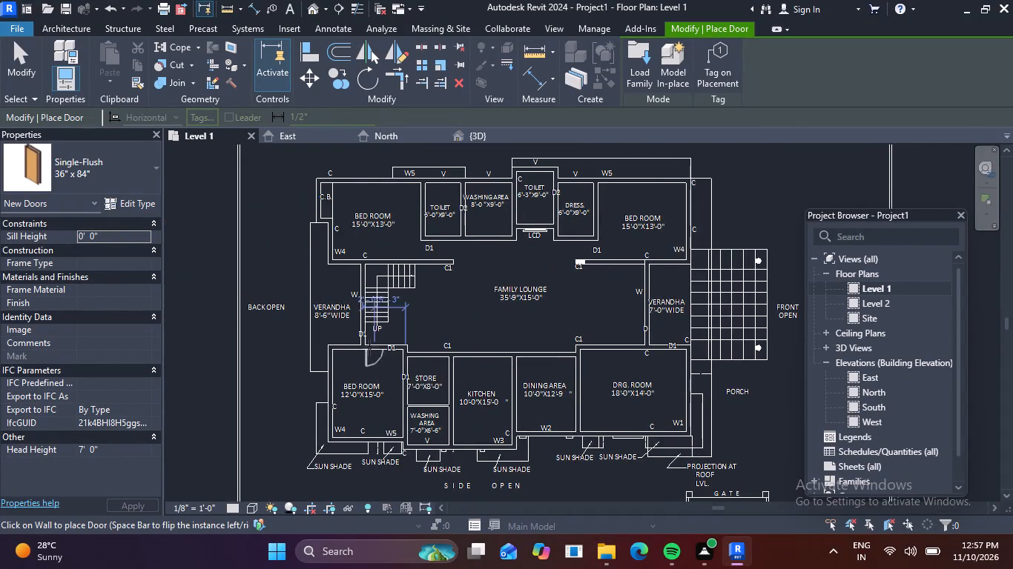
{"action": "scroll", "coordinate": [368, 346], "scroll_direction": "up", "scroll_amount": 4}
{"action": "middle_click_drag", "start_coordinate": [384, 305], "coordinate": [469, 325]}
{"action": "scroll", "coordinate": [425, 341], "scroll_direction": "up", "scroll_amount": 5}
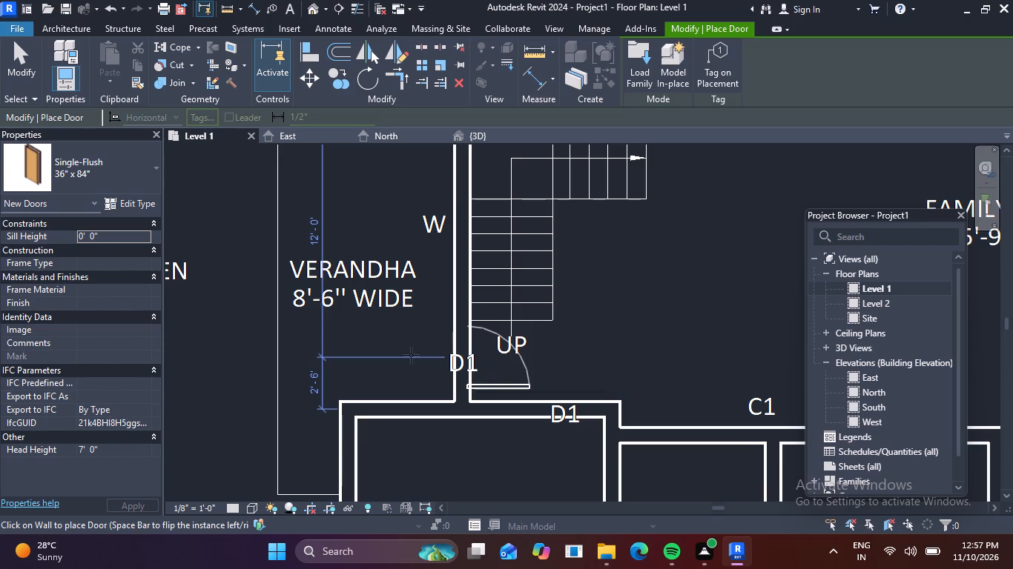
{"action": "left_click", "coordinate": [156, 167]}
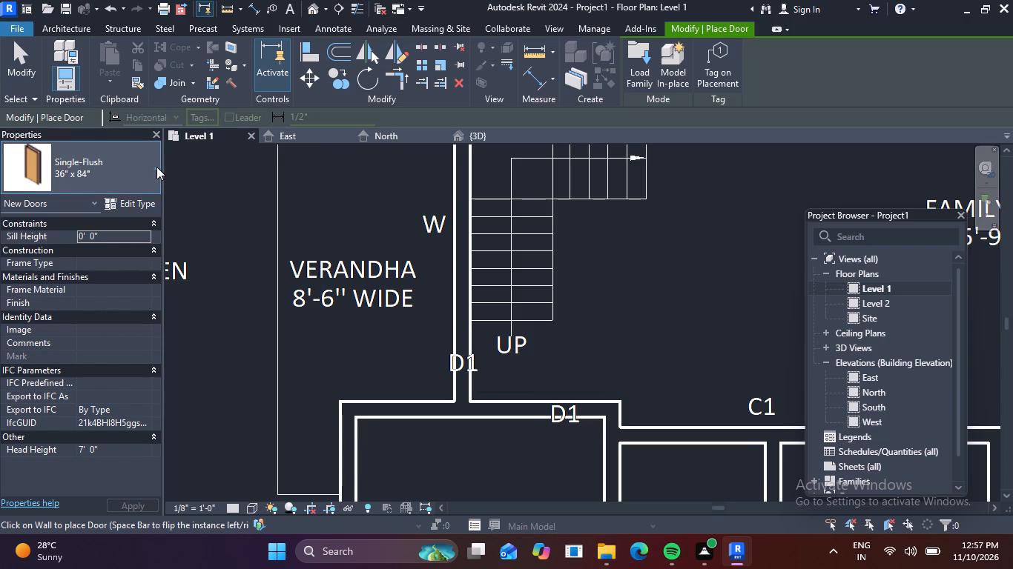
{"action": "scroll", "coordinate": [107, 260], "scroll_direction": "down", "scroll_amount": 10}
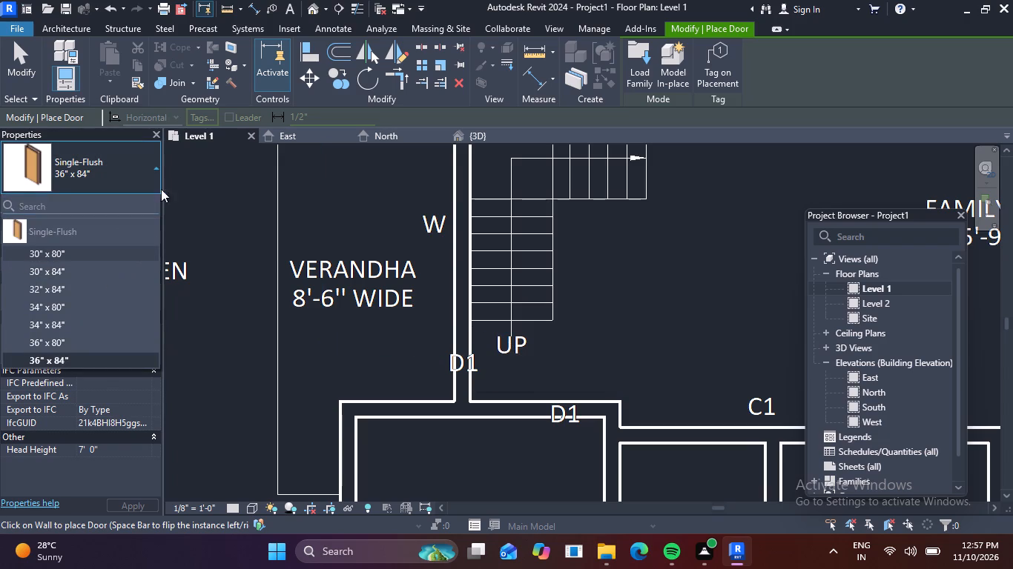
{"action": "left_click", "coordinate": [159, 168]}
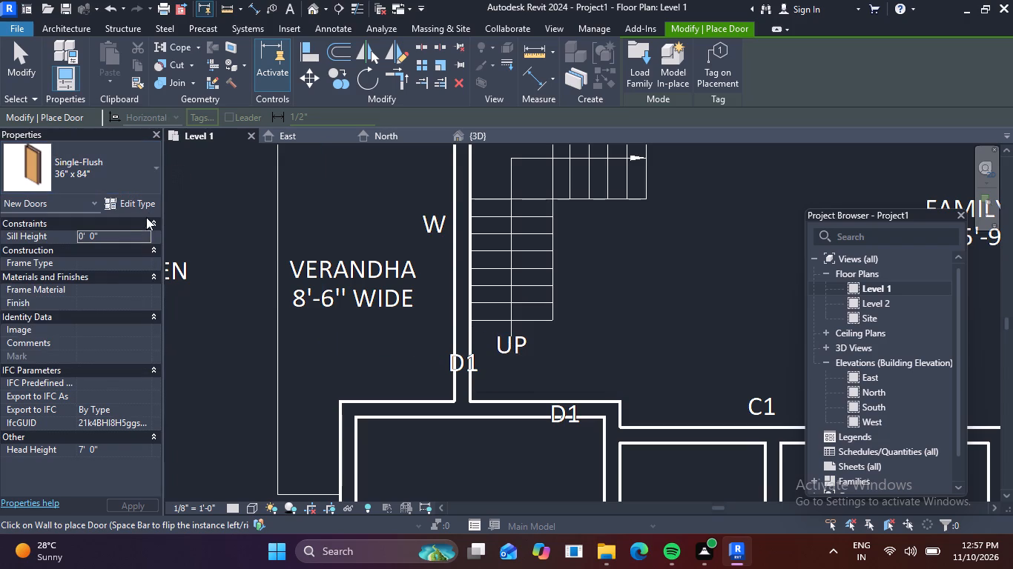
{"action": "left_click", "coordinate": [150, 205]}
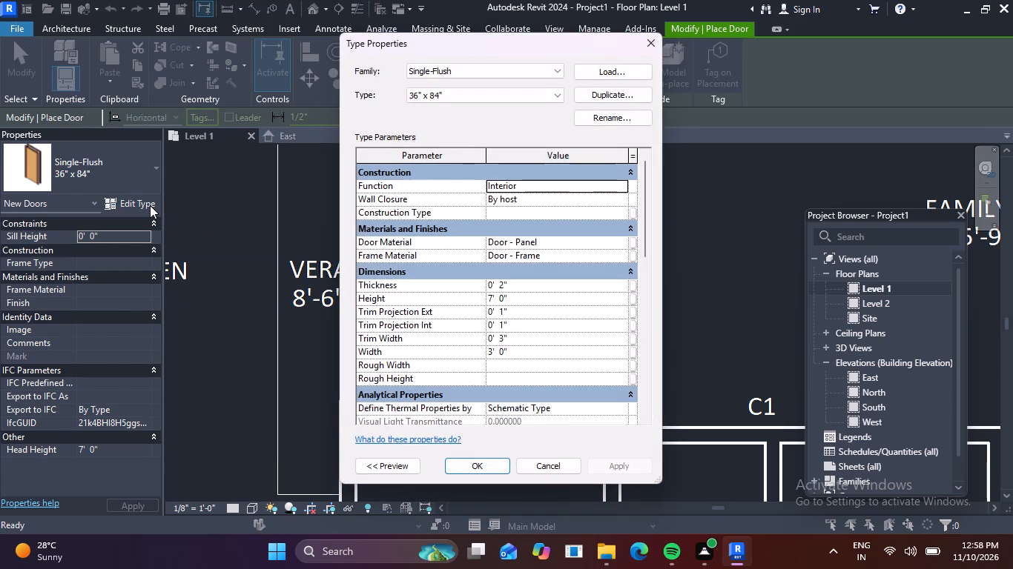
{"action": "left_click", "coordinate": [150, 205]}
{"action": "left_click", "coordinate": [642, 43]}
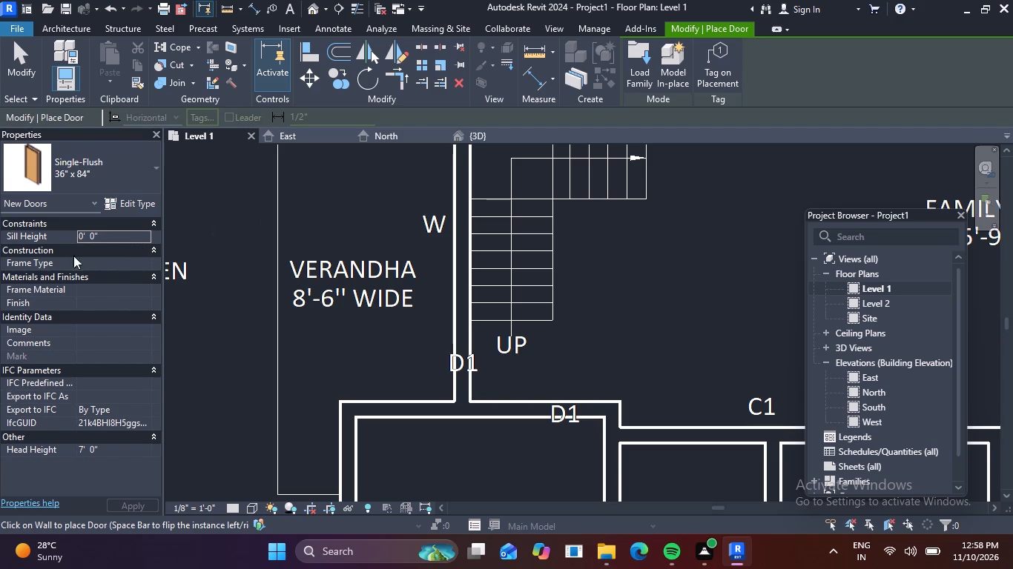
{"action": "left_click", "coordinate": [151, 169]}
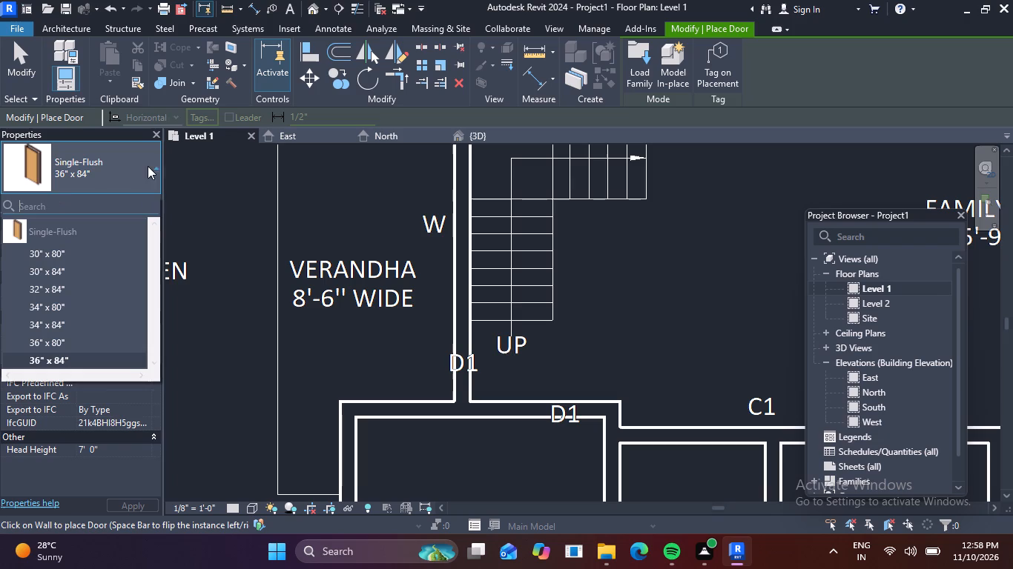
{"action": "scroll", "coordinate": [85, 290], "scroll_direction": "down", "scroll_amount": 3}
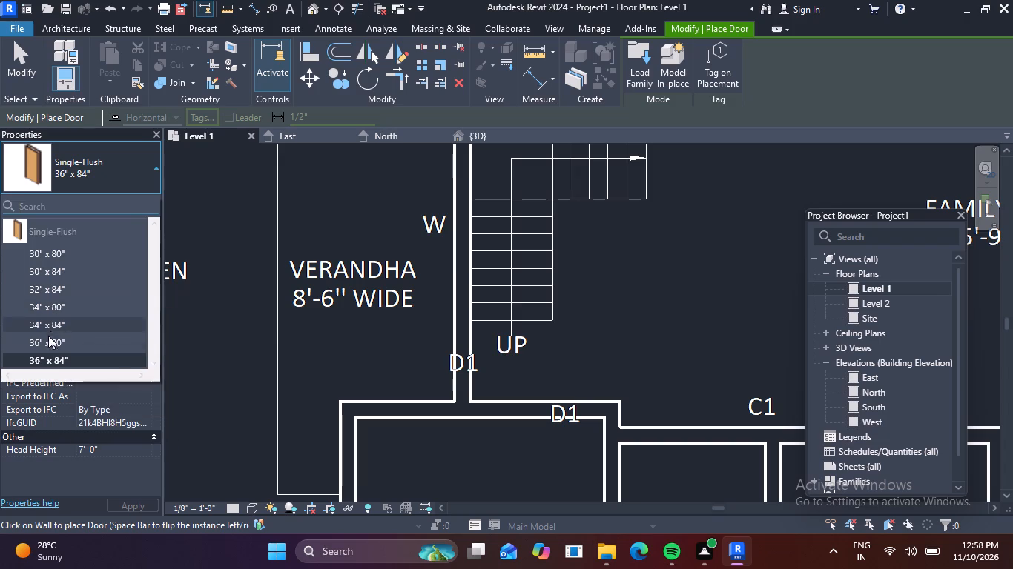
{"action": "left_click", "coordinate": [56, 359]}
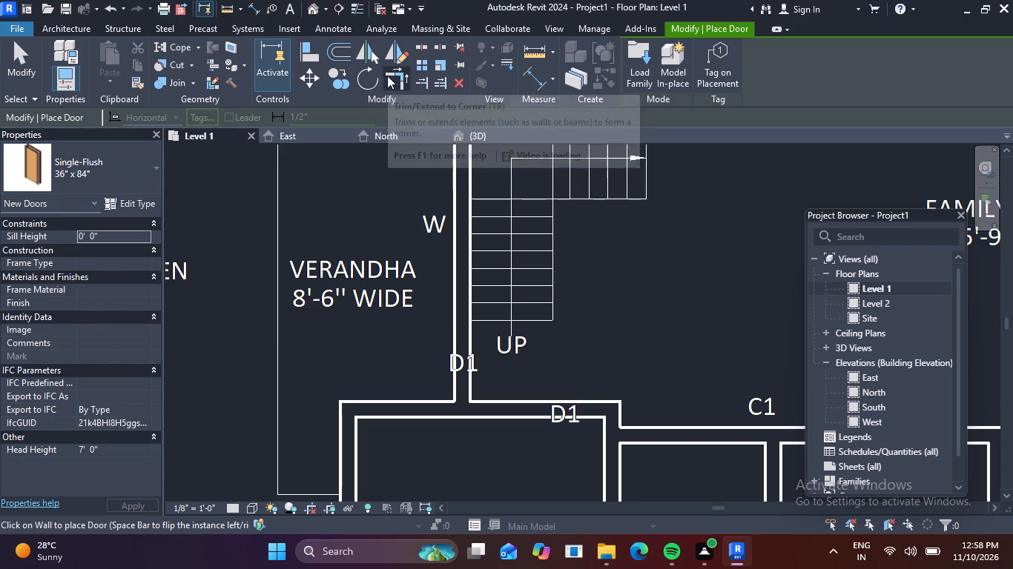
Place a door at mark D1 between the 8'-6" verandha and the staircase, centred 2'-6" from the lower wall and swinging toward the stairs.
{"action": "scroll", "coordinate": [397, 84], "scroll_direction": "down", "scroll_amount": 2}
{"action": "scroll", "coordinate": [457, 106], "scroll_direction": "down", "scroll_amount": 3}
{"action": "scroll", "coordinate": [606, 187], "scroll_direction": "down", "scroll_amount": 1}
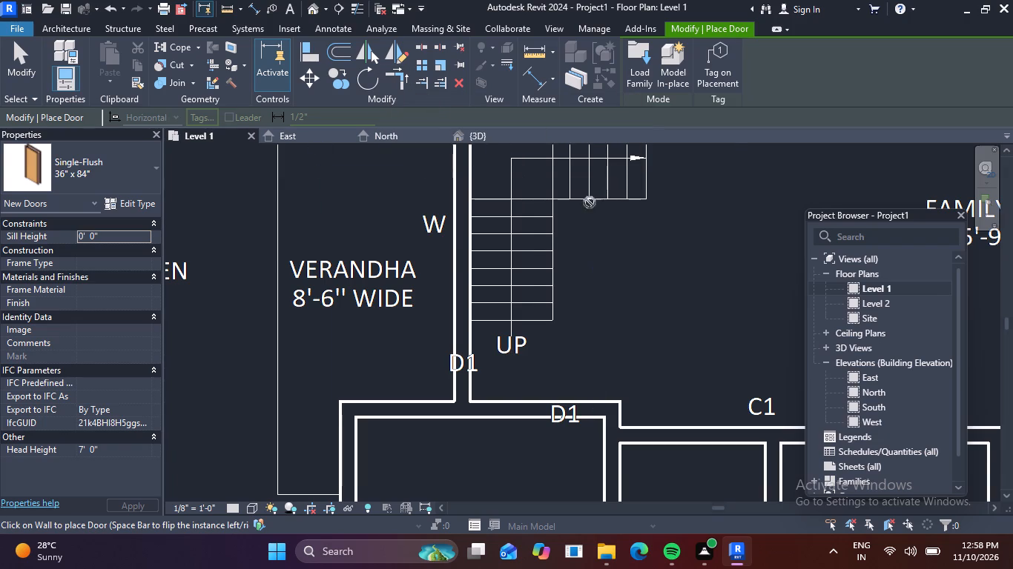
{"action": "scroll", "coordinate": [590, 202], "scroll_direction": "down", "scroll_amount": 1}
{"action": "middle_click_drag", "start_coordinate": [584, 230], "coordinate": [420, 377]}
{"action": "scroll", "coordinate": [473, 307], "scroll_direction": "down", "scroll_amount": 3}
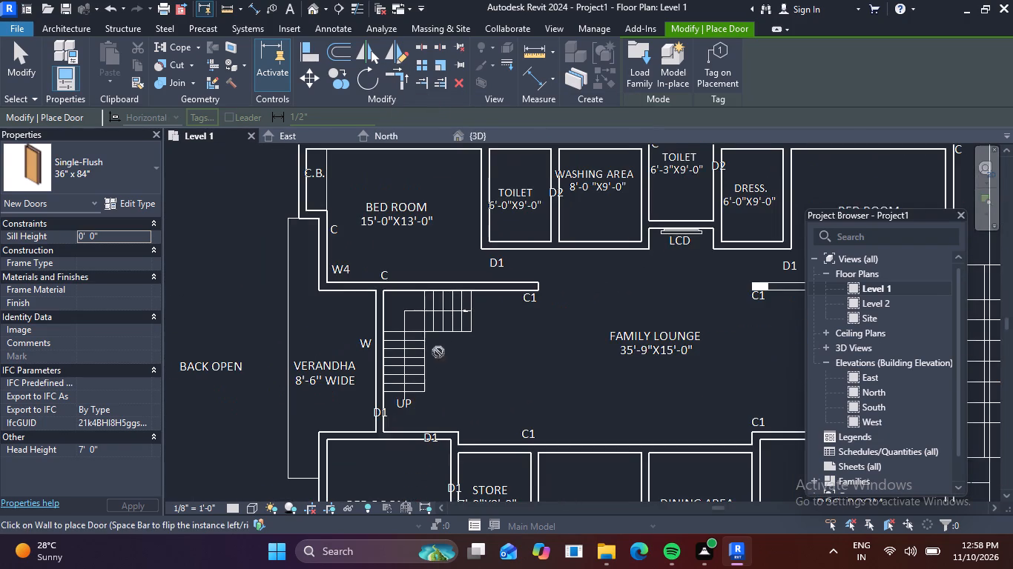
{"action": "middle_click_drag", "start_coordinate": [424, 372], "coordinate": [453, 302]}
{"action": "middle_click_drag", "start_coordinate": [445, 335], "coordinate": [469, 281]}
{"action": "scroll", "coordinate": [444, 296], "scroll_direction": "up", "scroll_amount": 4}
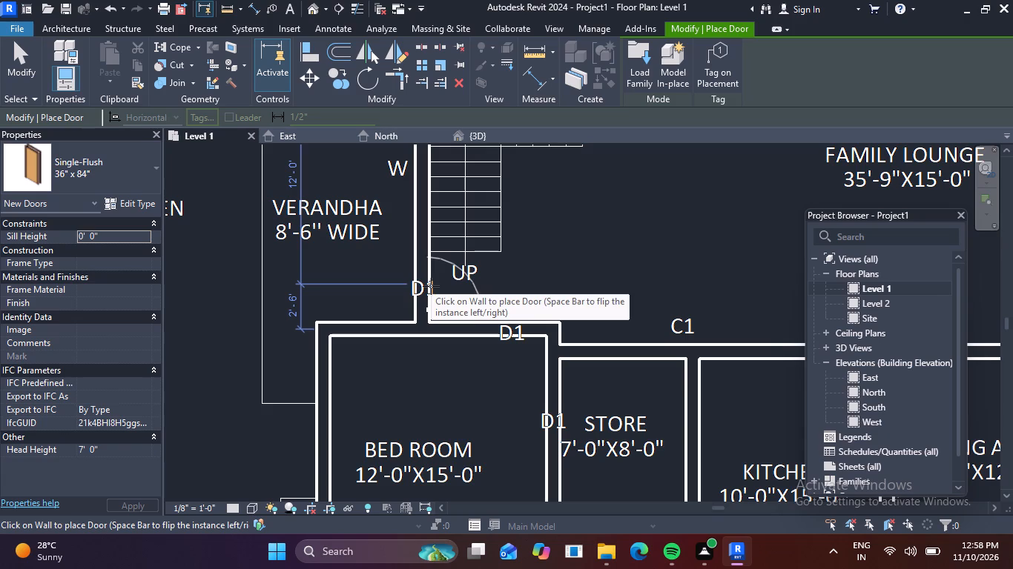
{"action": "left_click", "coordinate": [431, 286]}
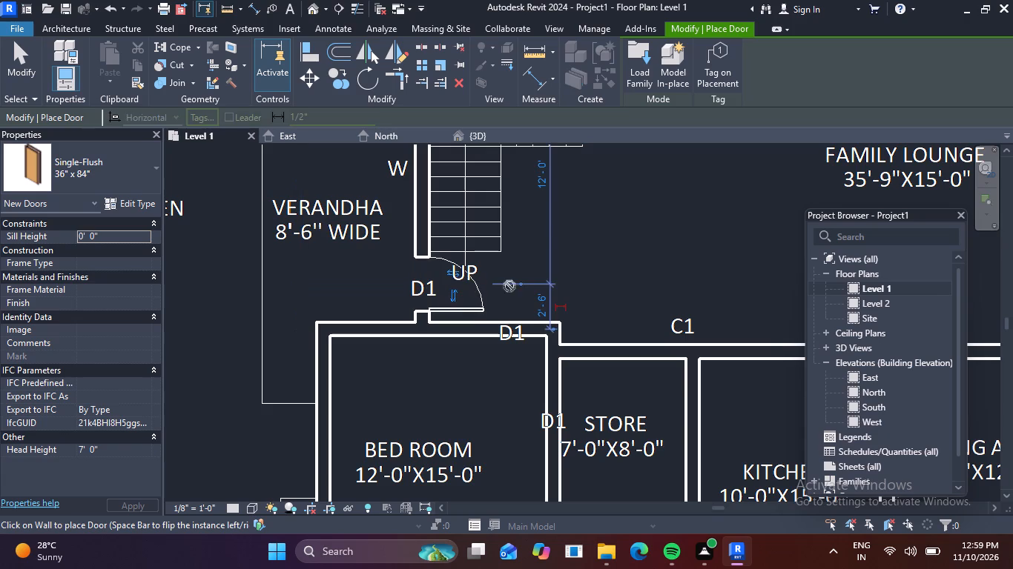
Place a door at D1 in the 12'-0" x 15'-0" bedroom's upper wall, flipped to hinge on the store side, 2'-6" from the corner.
{"action": "scroll", "coordinate": [573, 280], "scroll_direction": "down", "scroll_amount": 3}
{"action": "middle_click_drag", "start_coordinate": [606, 286], "coordinate": [433, 261]}
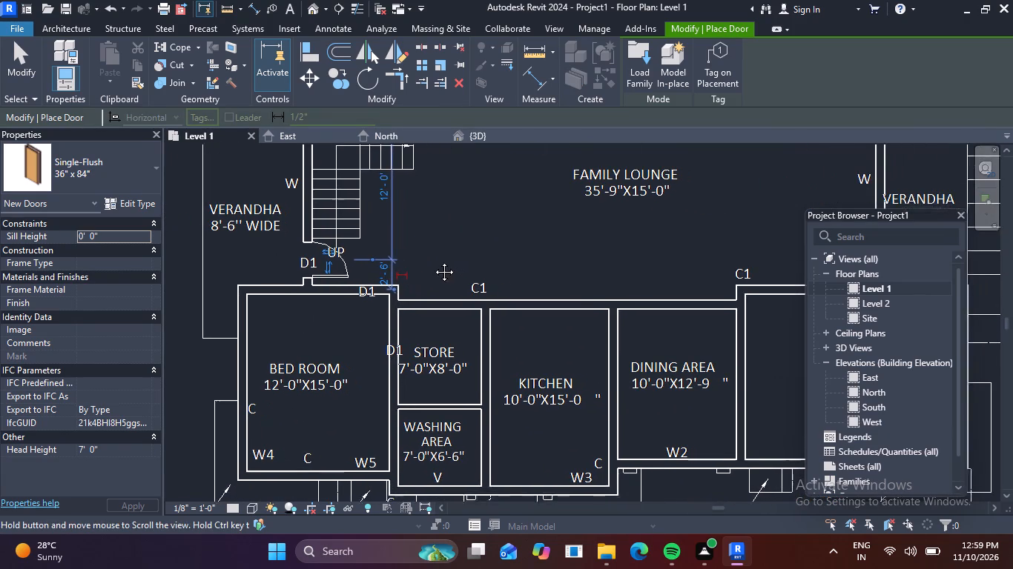
{"action": "middle_click_drag", "start_coordinate": [433, 261], "coordinate": [431, 260]}
{"action": "scroll", "coordinate": [369, 291], "scroll_direction": "up", "scroll_amount": 4}
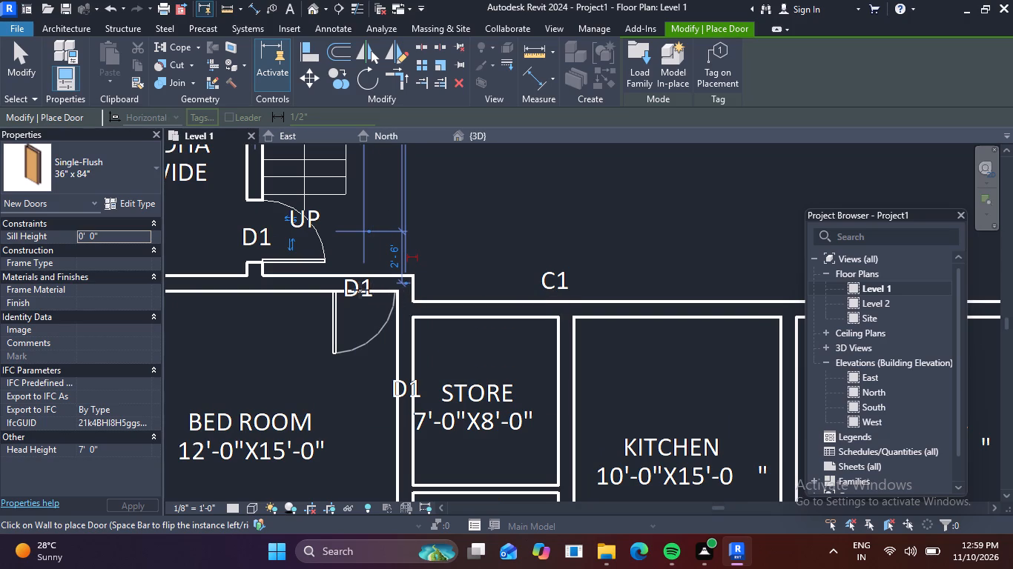
{"action": "key", "text": "space"}
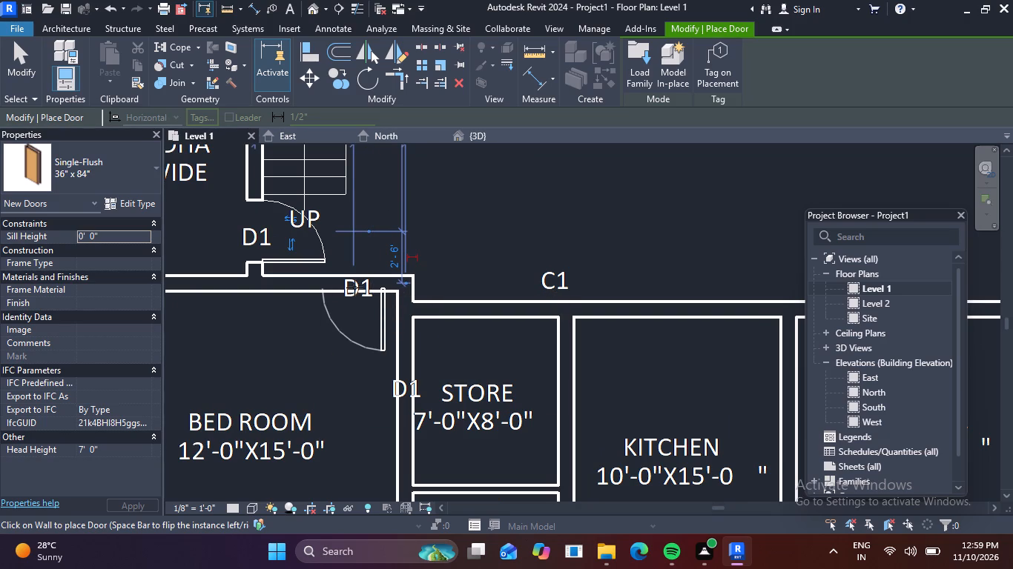
{"action": "left_click", "coordinate": [355, 292]}
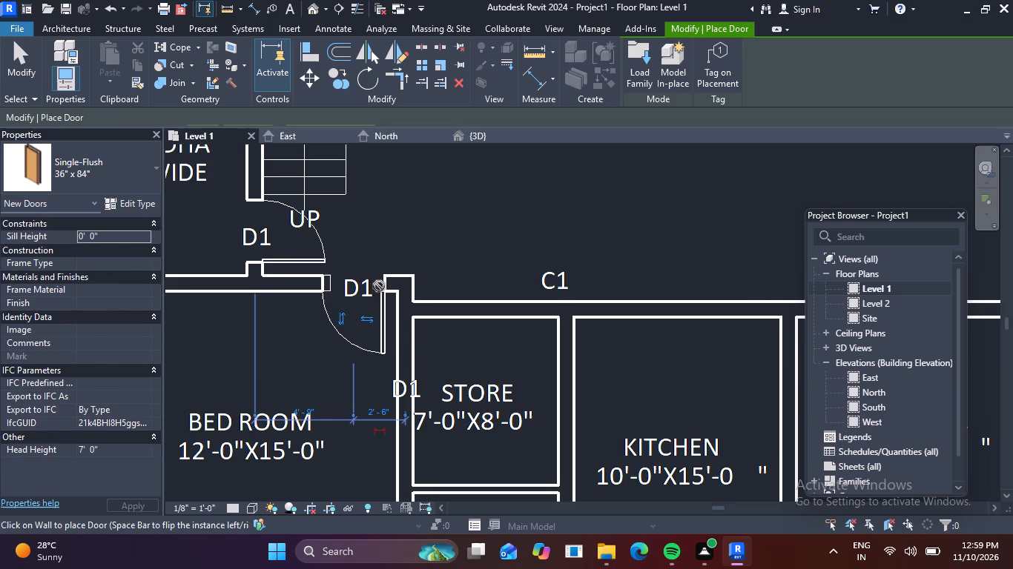
Set the floor plan's visual style to Wireframe.
{"action": "scroll", "coordinate": [450, 259], "scroll_direction": "down", "scroll_amount": 1}
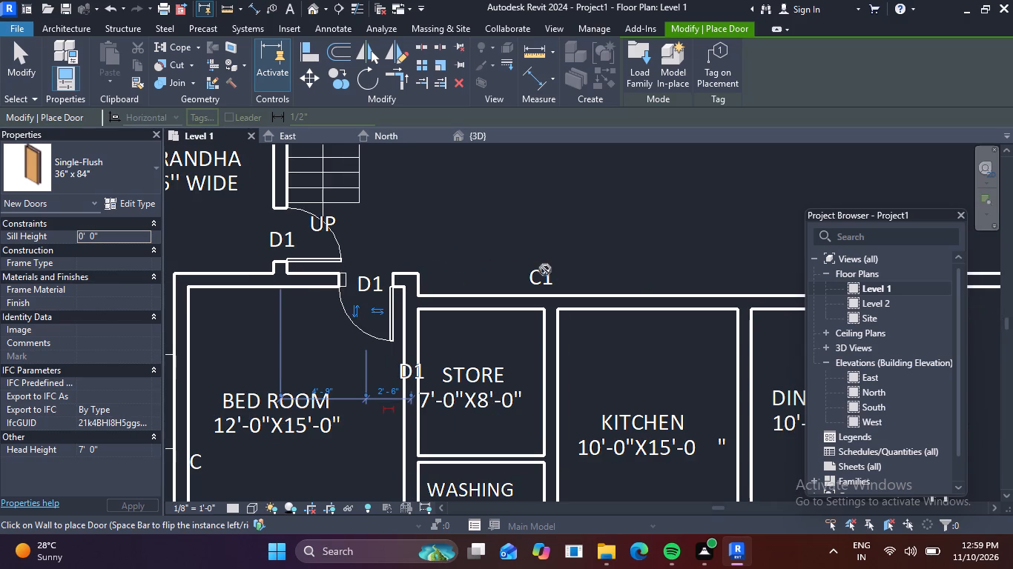
{"action": "scroll", "coordinate": [546, 268], "scroll_direction": "down", "scroll_amount": 4}
{"action": "middle_click_drag", "start_coordinate": [601, 331], "coordinate": [529, 344]}
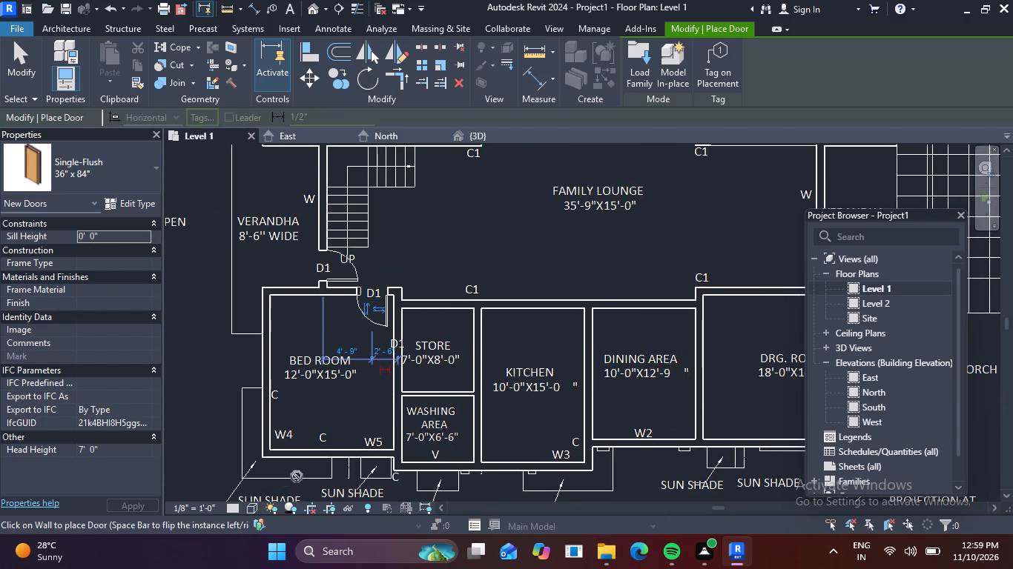
{"action": "left_click", "coordinate": [254, 508]}
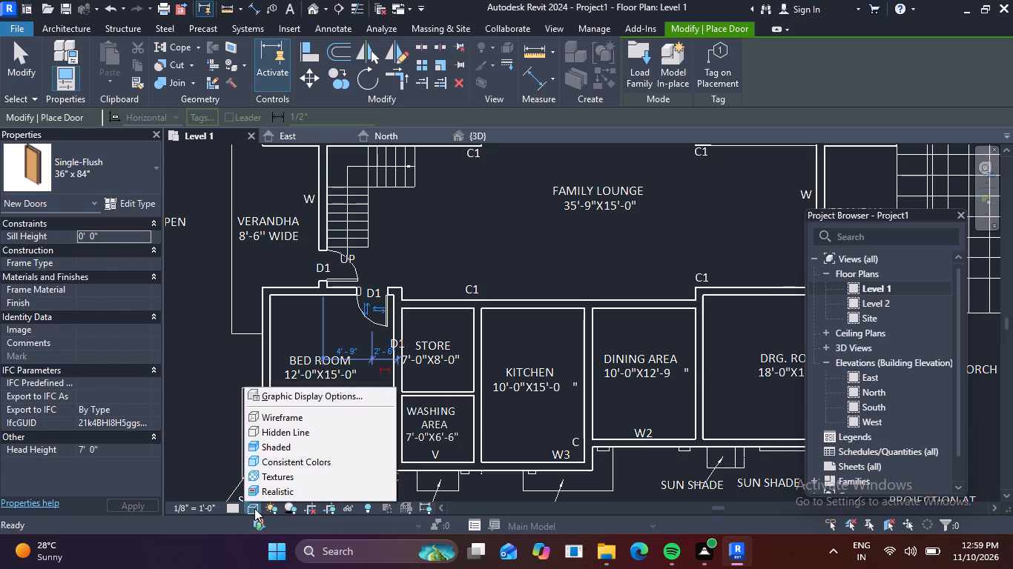
{"action": "left_click", "coordinate": [290, 416]}
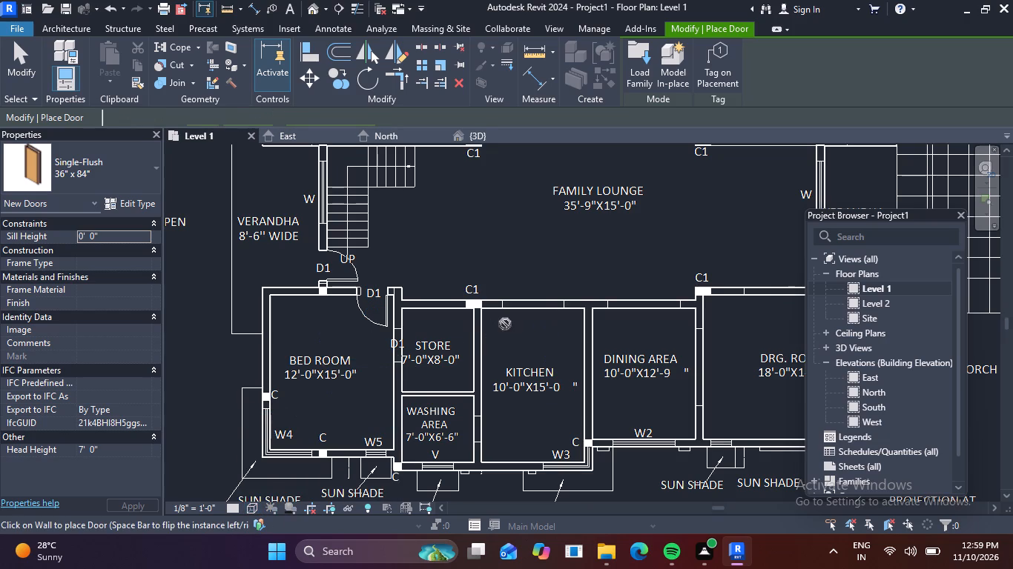
Place a door in the drawing room's upper wall beside column C1, centred 2'-6" from the dining-side wall and opening into the room.
{"action": "scroll", "coordinate": [515, 321], "scroll_direction": "down", "scroll_amount": 1}
{"action": "middle_click_drag", "start_coordinate": [515, 344], "coordinate": [326, 401]}
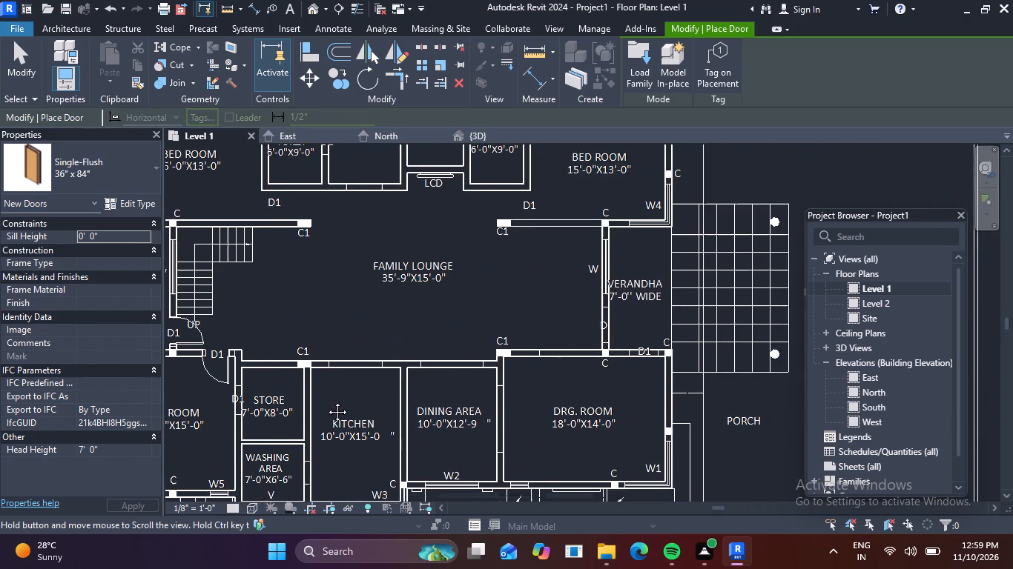
{"action": "middle_click_drag", "start_coordinate": [326, 401], "coordinate": [322, 399]}
{"action": "scroll", "coordinate": [522, 362], "scroll_direction": "up", "scroll_amount": 4}
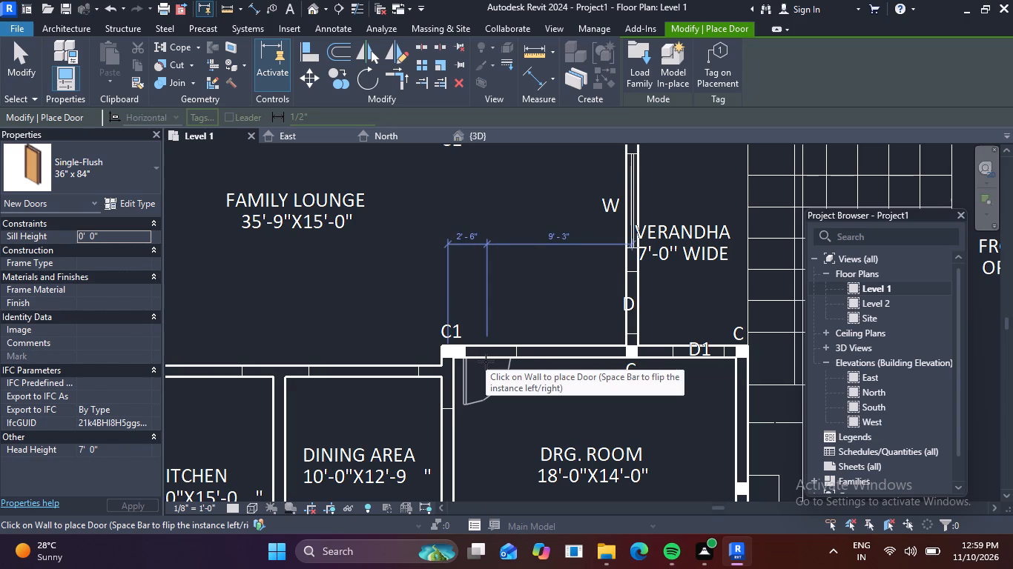
{"action": "left_click", "coordinate": [486, 362]}
Place a door at mark D between the family lounge and the 7'-0" verandha, centred 2'-6" from the lower wall and swinging into the verandha.
{"action": "scroll", "coordinate": [521, 327], "scroll_direction": "down", "scroll_amount": 1}
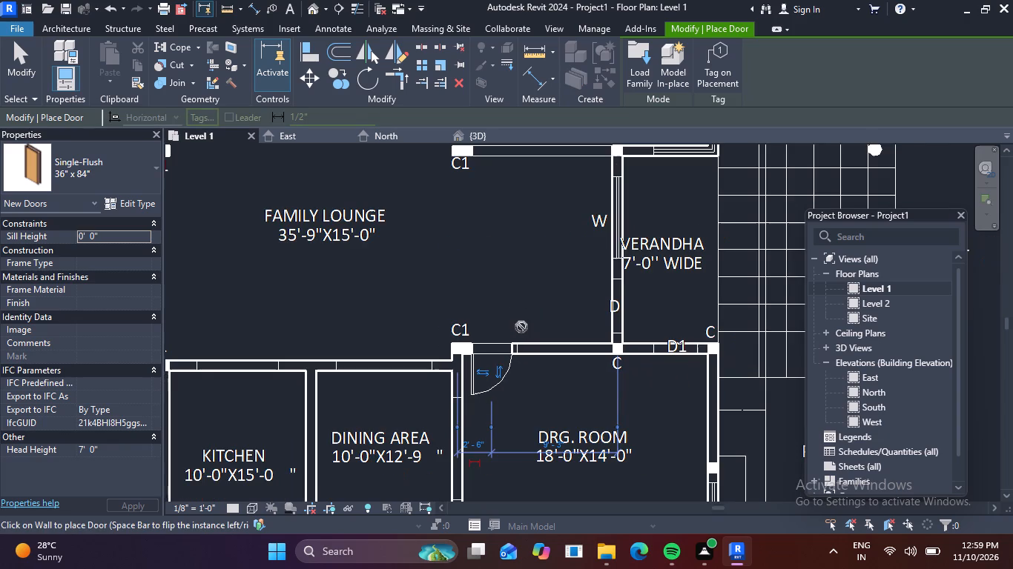
{"action": "middle_click_drag", "start_coordinate": [539, 319], "coordinate": [484, 389]}
{"action": "scroll", "coordinate": [574, 362], "scroll_direction": "up", "scroll_amount": 1}
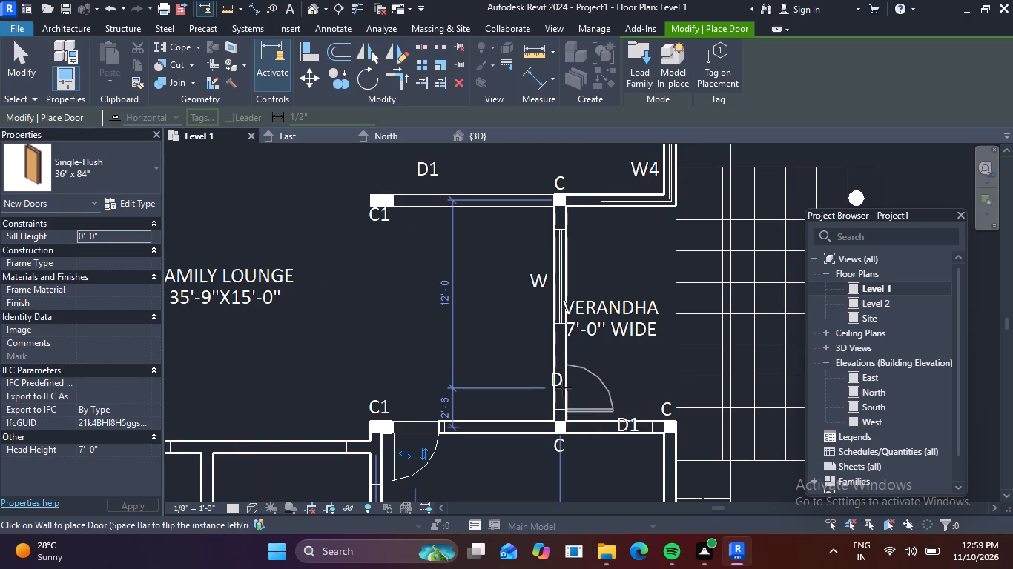
{"action": "left_click", "coordinate": [562, 385]}
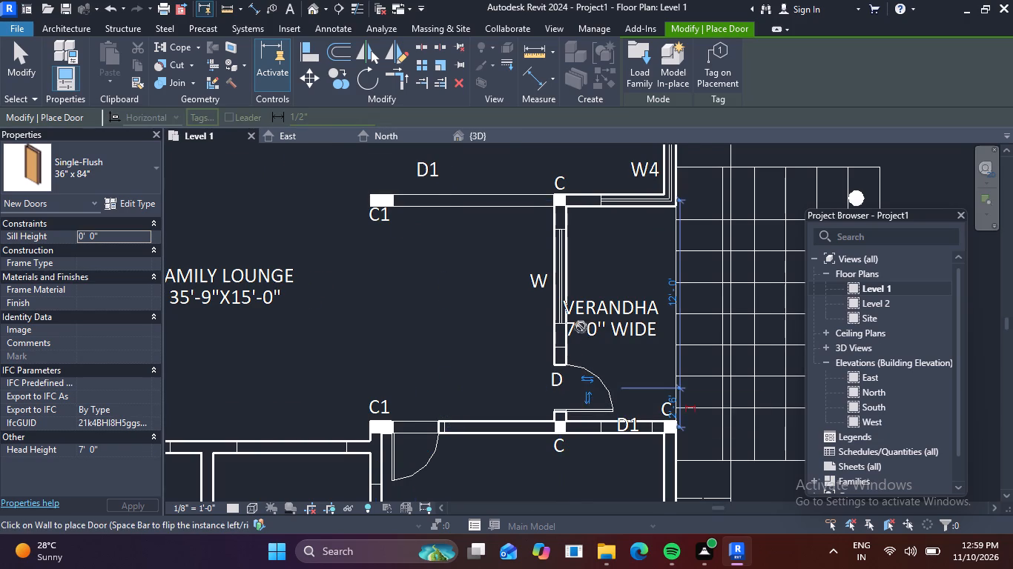
Place a door between the dressing room and the adjoining 15'-0" x 13'-0" bedroom, centred 3'-6" from the upper wall and opening into the dressing room.
{"action": "scroll", "coordinate": [580, 328], "scroll_direction": "down", "scroll_amount": 2}
{"action": "middle_click_drag", "start_coordinate": [526, 363], "coordinate": [682, 443]}
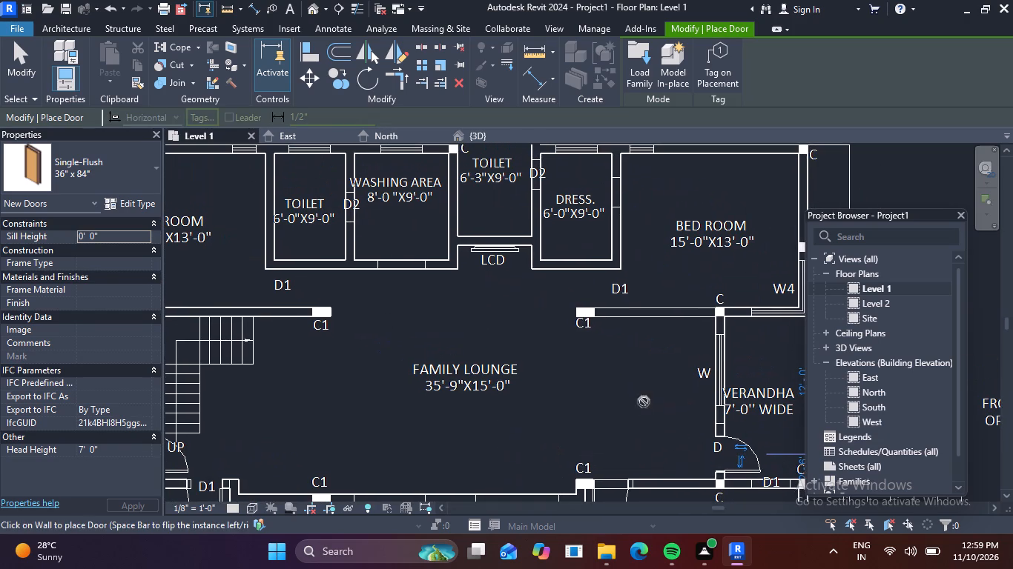
{"action": "middle_click_drag", "start_coordinate": [601, 330], "coordinate": [575, 422]}
{"action": "scroll", "coordinate": [601, 271], "scroll_direction": "up", "scroll_amount": 3}
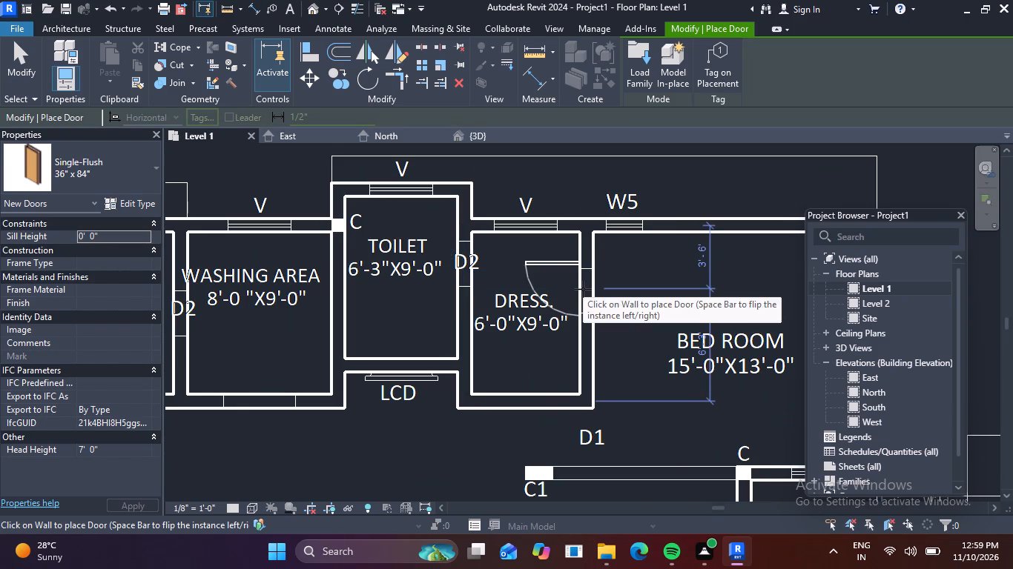
{"action": "left_click", "coordinate": [583, 289]}
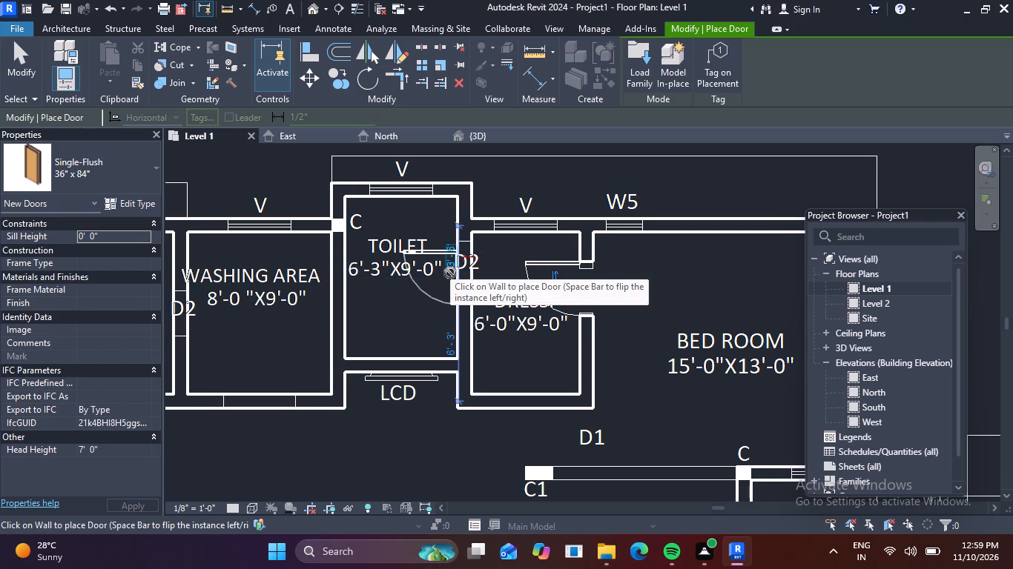
Place a door at mark D2 in the wall between the dressing room and the 6'-3" x 9'-0" toilet, opening into the toilet.
{"action": "left_click", "coordinate": [450, 273]}
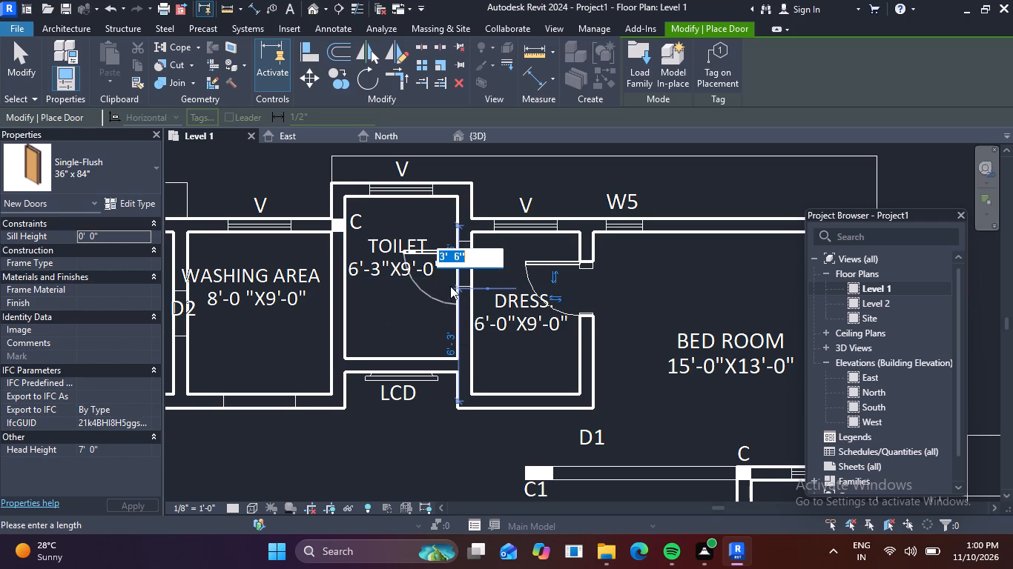
{"action": "left_click", "coordinate": [455, 284]}
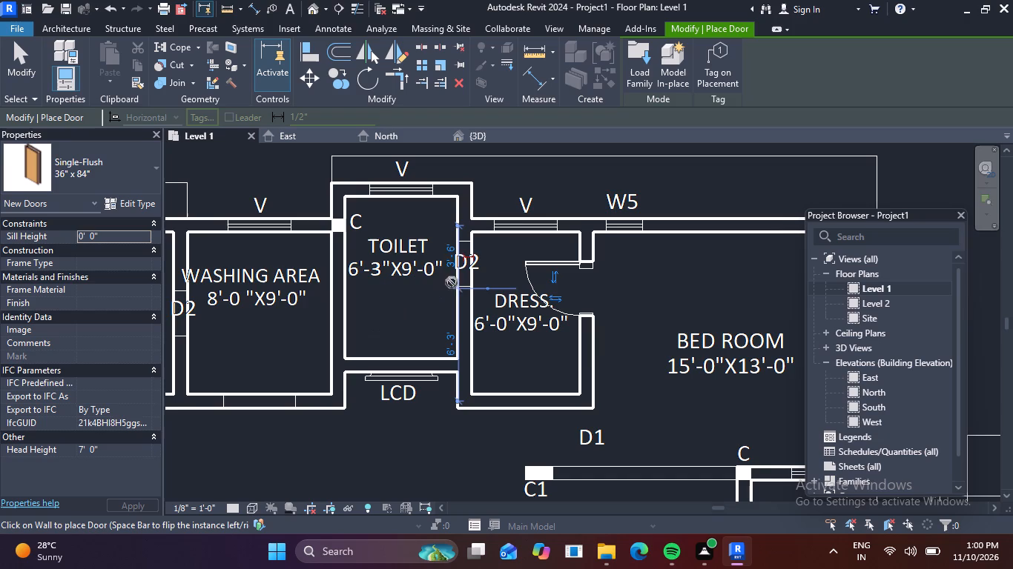
{"action": "left_click", "coordinate": [461, 282]}
Place a door in the lower wall of the 8'-0" x 9'-0" washing area, centred 4'-4 1/2" from both side walls and opening inward.
{"action": "scroll", "coordinate": [402, 325], "scroll_direction": "down", "scroll_amount": 1}
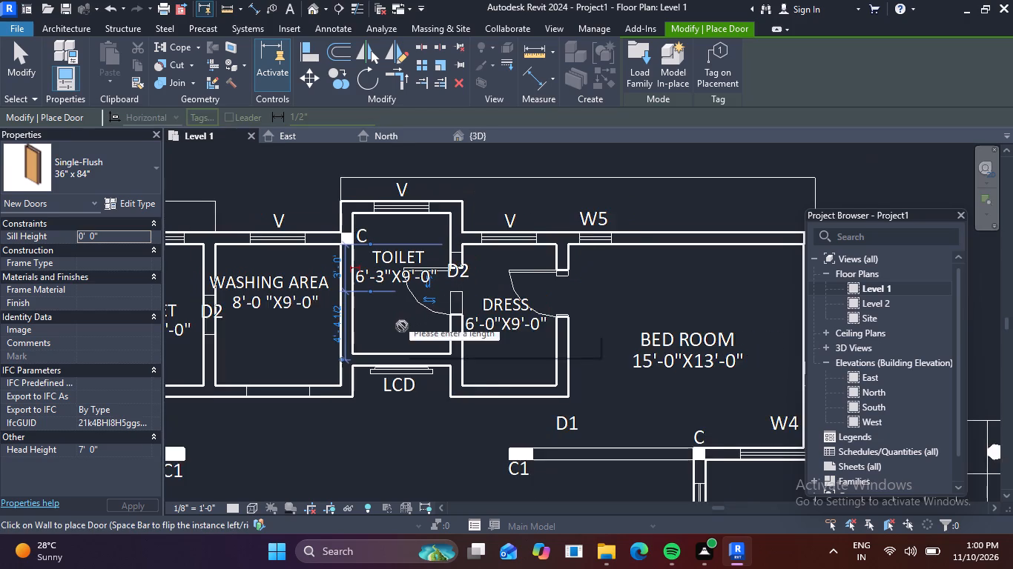
{"action": "middle_click_drag", "start_coordinate": [418, 325], "coordinate": [469, 322]}
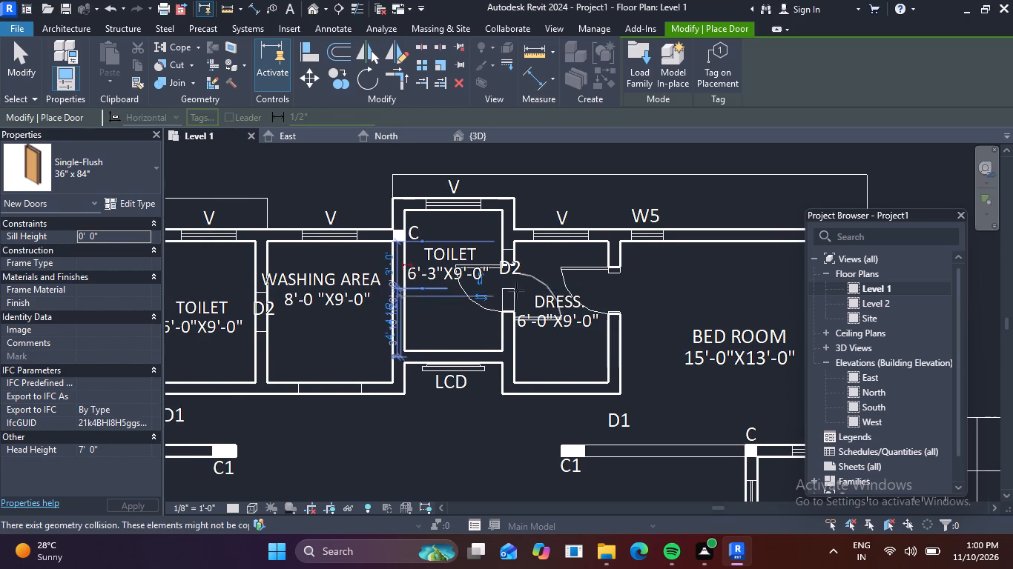
{"action": "left_click", "coordinate": [335, 382]}
Place a door at mark D2 between that washing area and the 6'-0" x 9'-0" toilet, centred 4'-10 1/2" along the wall and opening into the toilet.
{"action": "middle_click_drag", "start_coordinate": [317, 335], "coordinate": [383, 347]}
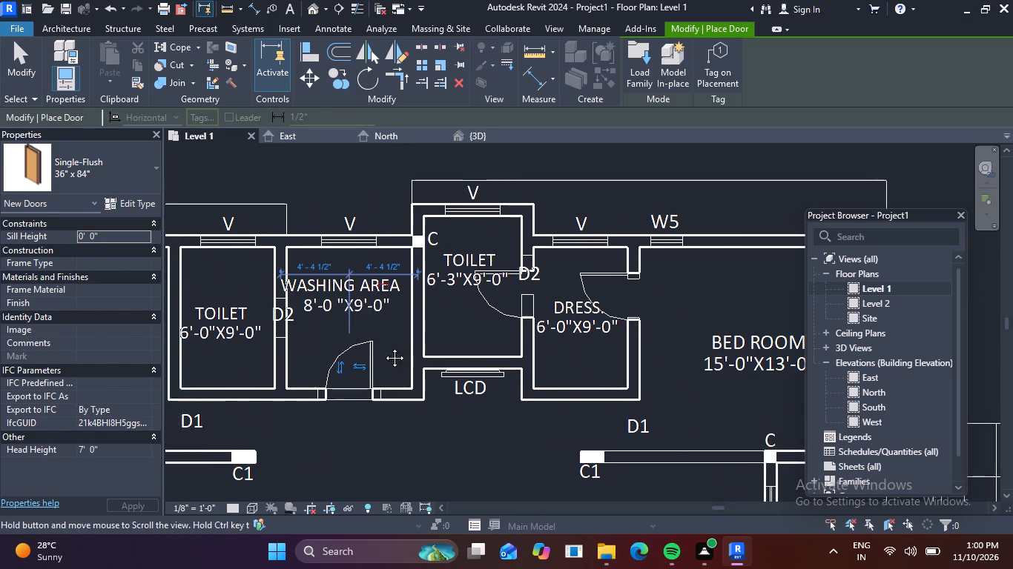
{"action": "middle_click_drag", "start_coordinate": [383, 347], "coordinate": [478, 350]}
{"action": "left_click", "coordinate": [416, 330]}
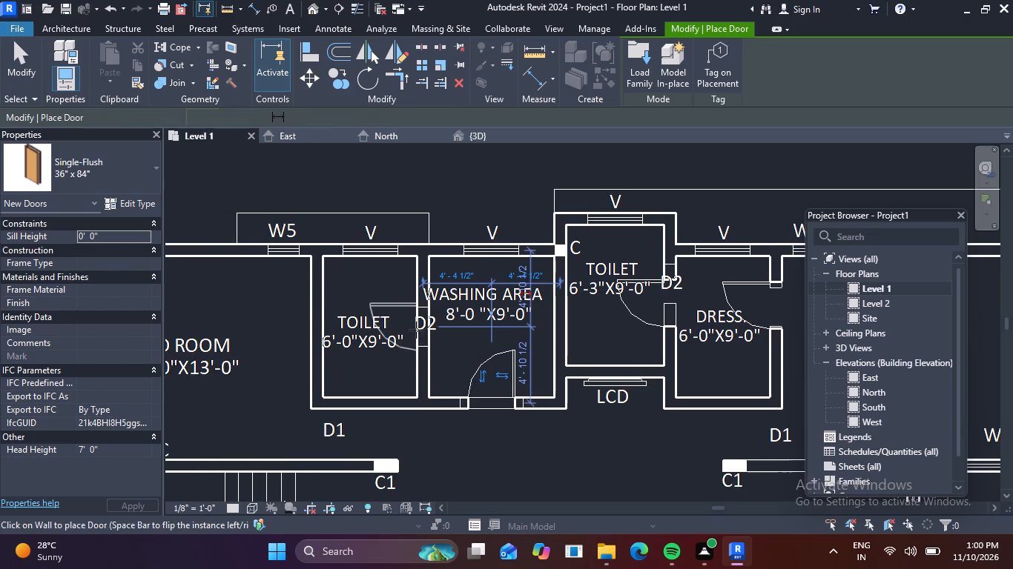
Place a door in the dining area's upper wall, centred 5'-0" from the drawing-room-side wall and opening into the dining area.
{"action": "scroll", "coordinate": [374, 393], "scroll_direction": "down", "scroll_amount": 1}
{"action": "middle_click_drag", "start_coordinate": [378, 398], "coordinate": [458, 262]}
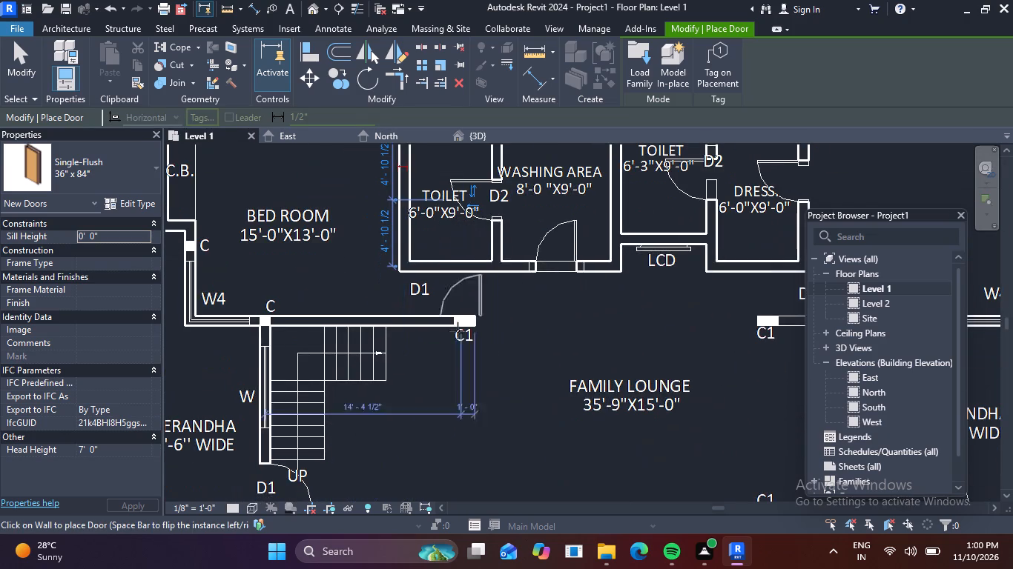
{"action": "scroll", "coordinate": [455, 348], "scroll_direction": "down", "scroll_amount": 2}
{"action": "middle_click_drag", "start_coordinate": [465, 373], "coordinate": [323, 302]}
{"action": "middle_click_drag", "start_coordinate": [426, 379], "coordinate": [457, 242]}
{"action": "scroll", "coordinate": [527, 307], "scroll_direction": "up", "scroll_amount": 2}
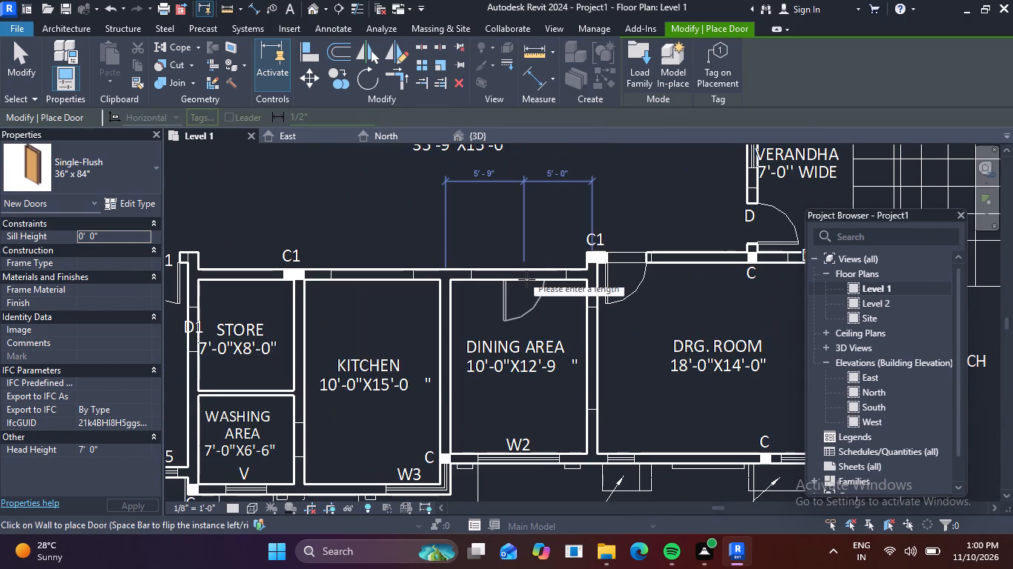
{"action": "left_click", "coordinate": [527, 279]}
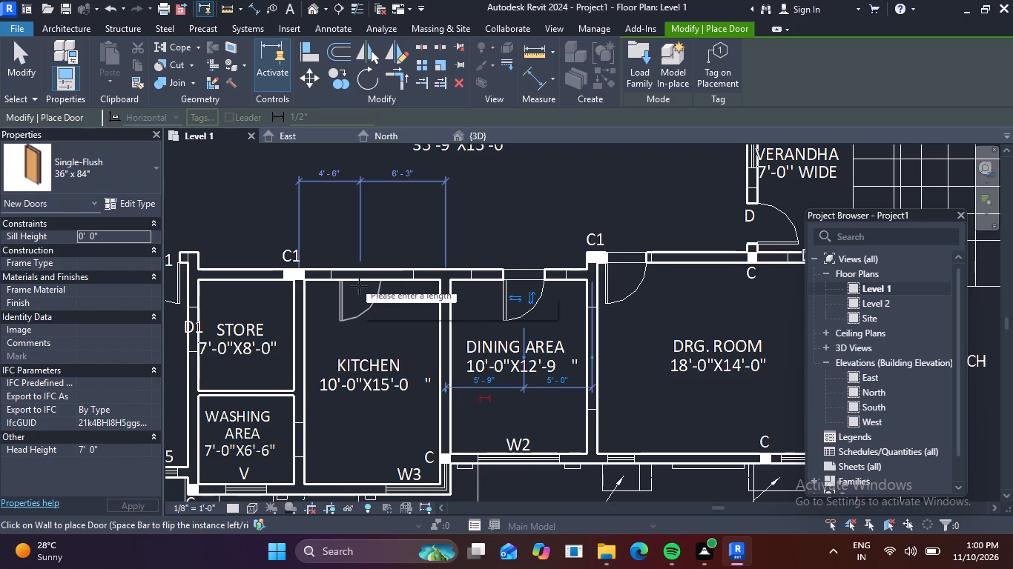
Place a door in the kitchen's upper wall, centred 4'-6" from the store-side wall and opening into the kitchen.
{"action": "left_click", "coordinate": [359, 286]}
Place a door between the kitchen and the 7'-0" x 6'-6" washing area, centred 3'-6 3/8" along the wall and opening into the washing area.
{"action": "scroll", "coordinate": [408, 316], "scroll_direction": "down", "scroll_amount": 2}
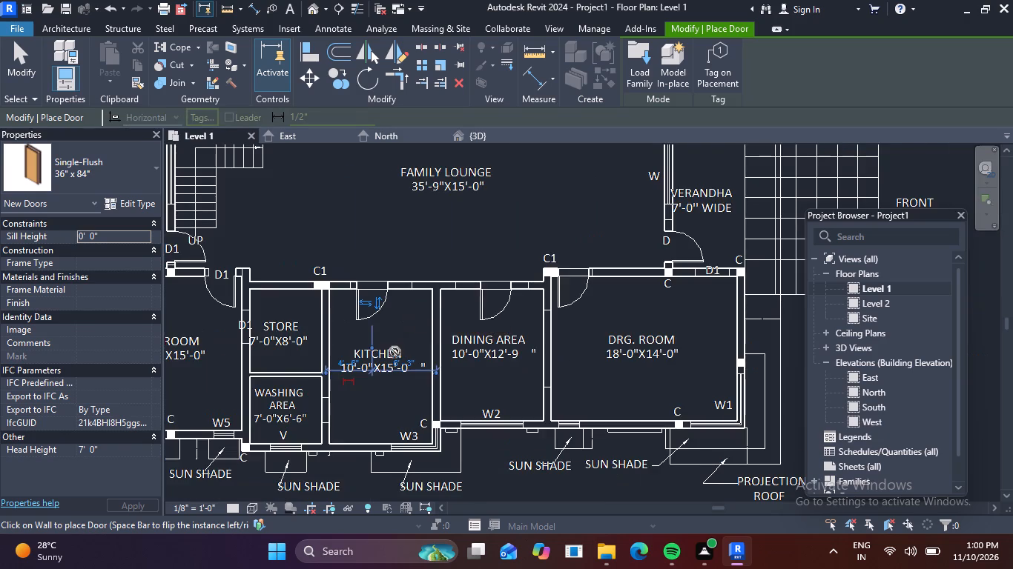
{"action": "middle_click_drag", "start_coordinate": [409, 341], "coordinate": [486, 282]}
{"action": "scroll", "coordinate": [374, 345], "scroll_direction": "up", "scroll_amount": 3}
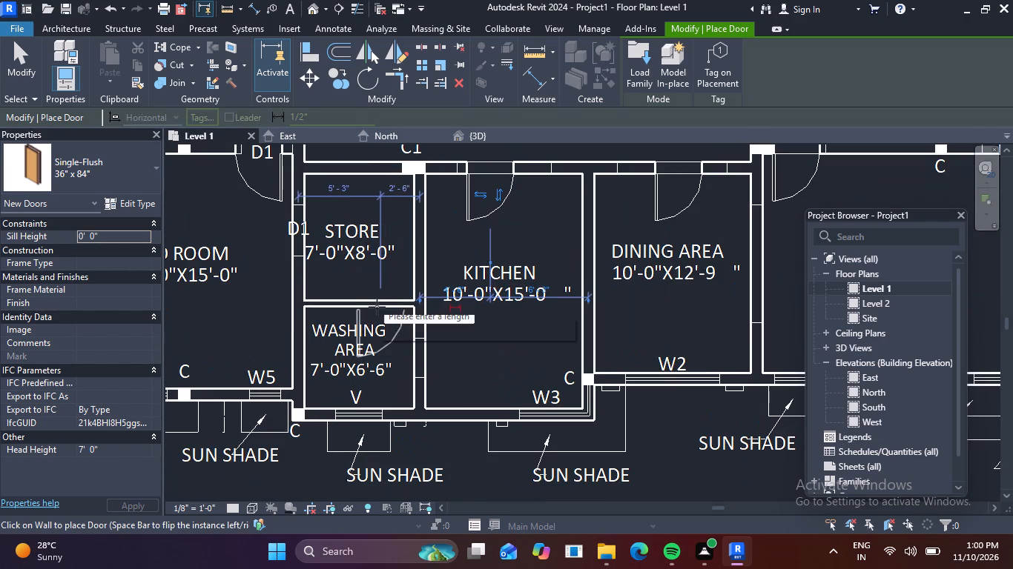
{"action": "left_click", "coordinate": [415, 354]}
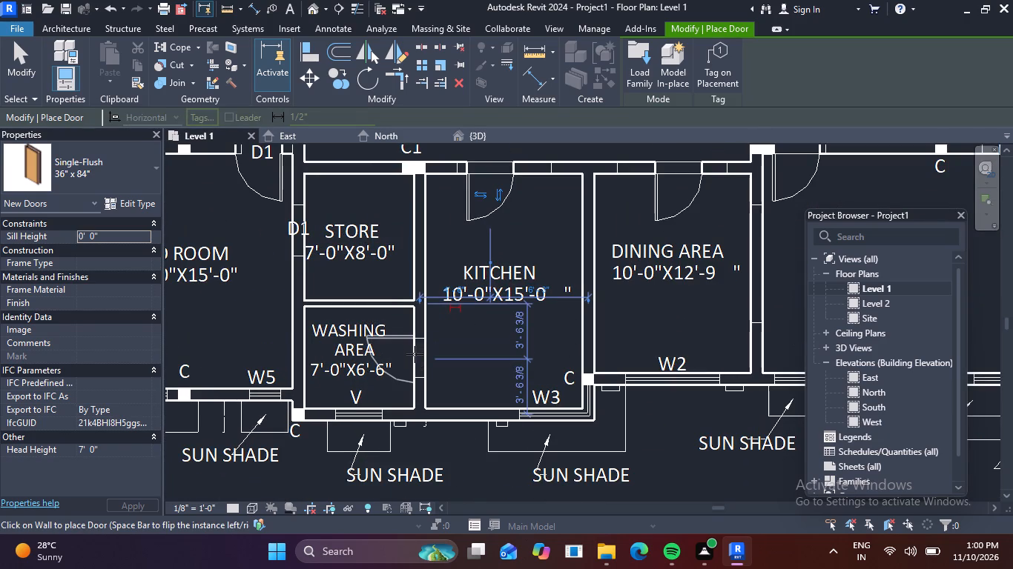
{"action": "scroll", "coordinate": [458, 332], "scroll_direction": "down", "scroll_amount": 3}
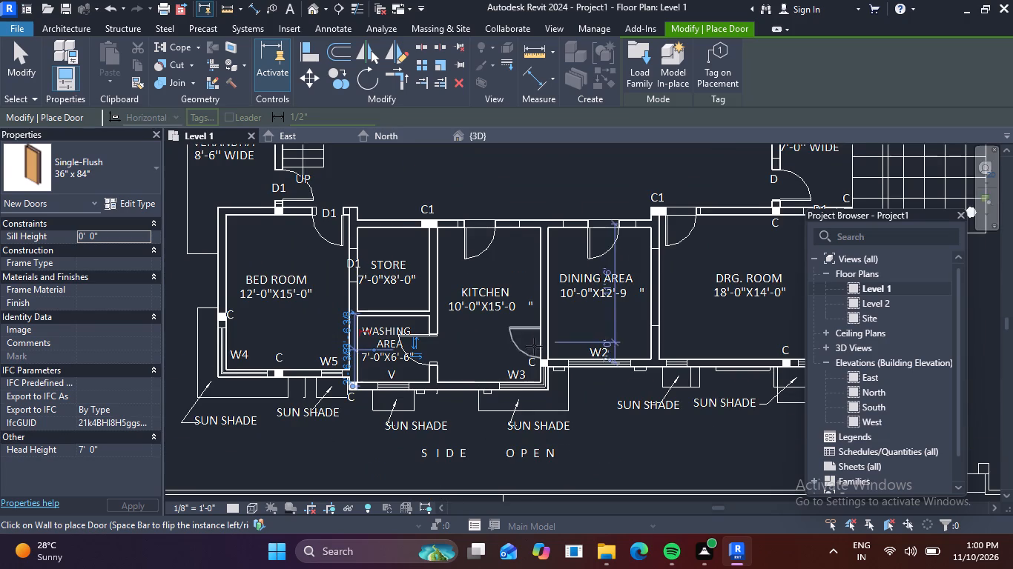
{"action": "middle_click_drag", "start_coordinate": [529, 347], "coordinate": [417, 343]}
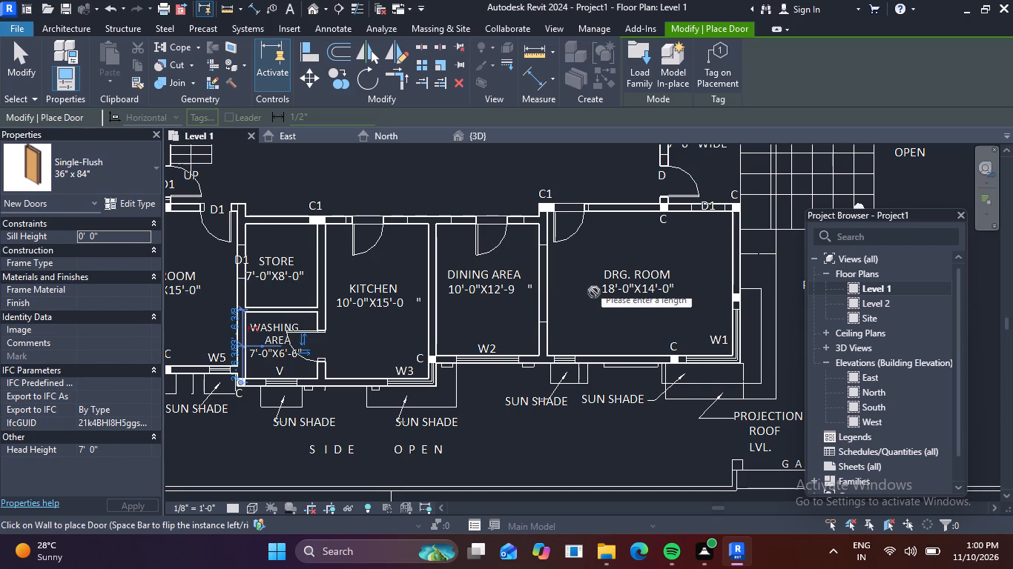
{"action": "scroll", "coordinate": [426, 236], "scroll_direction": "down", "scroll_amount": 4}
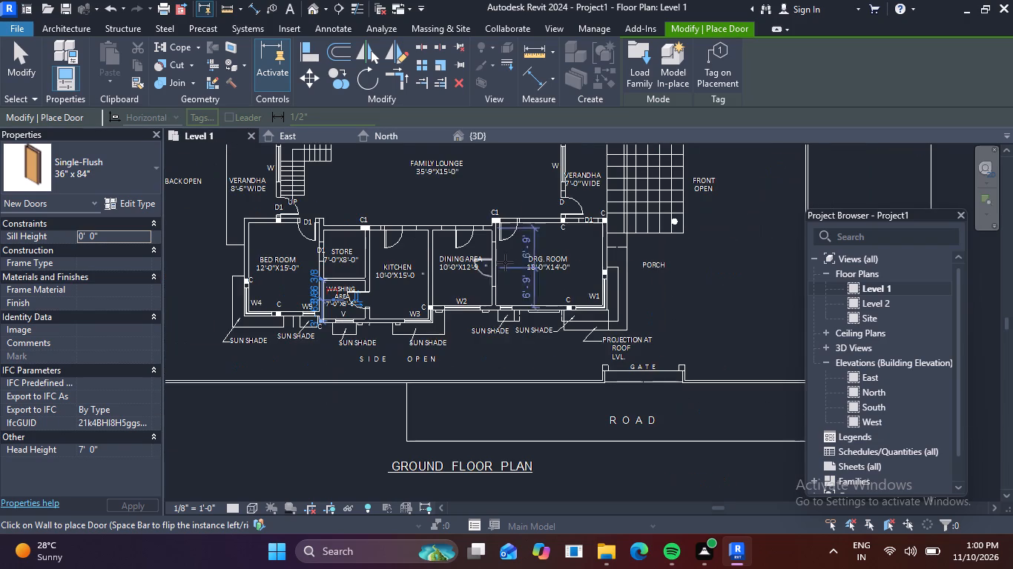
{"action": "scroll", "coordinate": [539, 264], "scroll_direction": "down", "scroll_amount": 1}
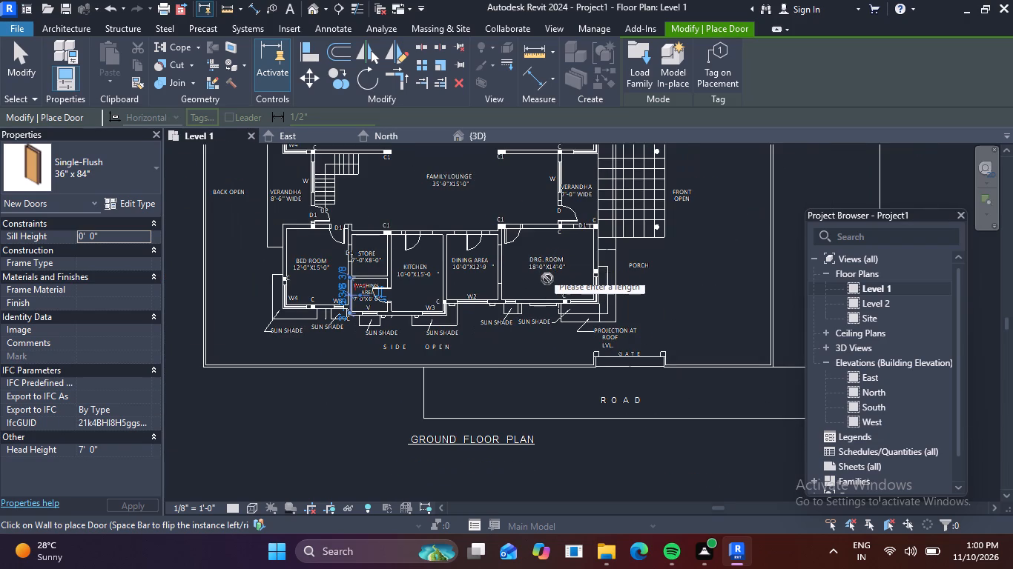
Load the door_exist_7728 family from the door folder inside the SHUBHAM CITY folder in Downloads.
{"action": "left_click", "coordinate": [647, 70]}
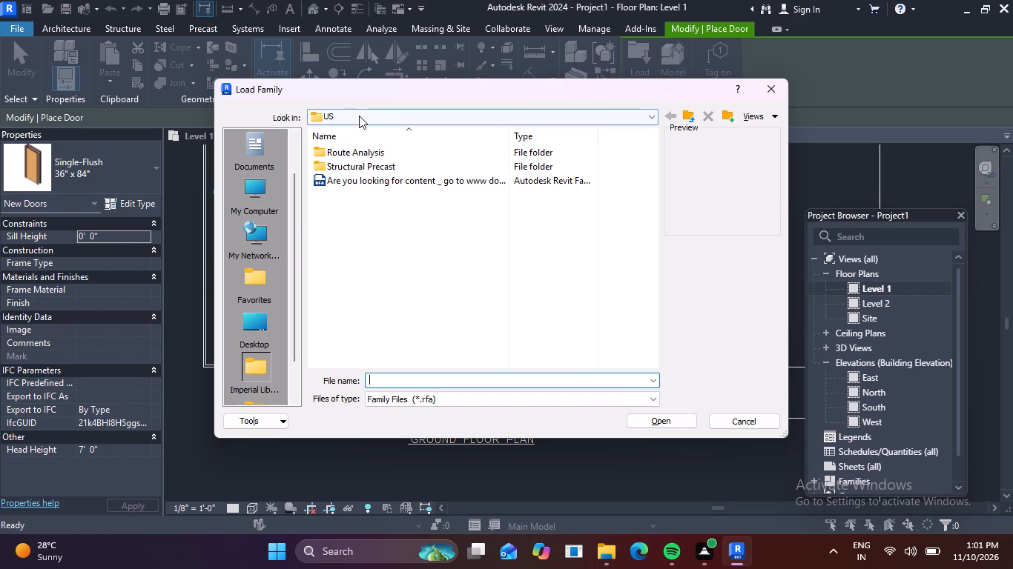
{"action": "double_click", "coordinate": [372, 150]}
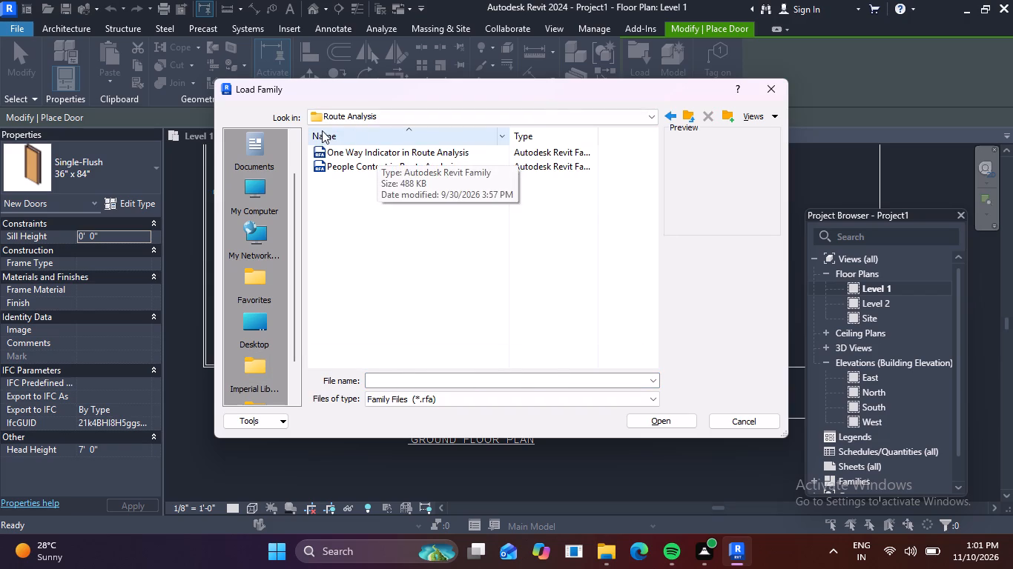
{"action": "left_click", "coordinate": [670, 116]}
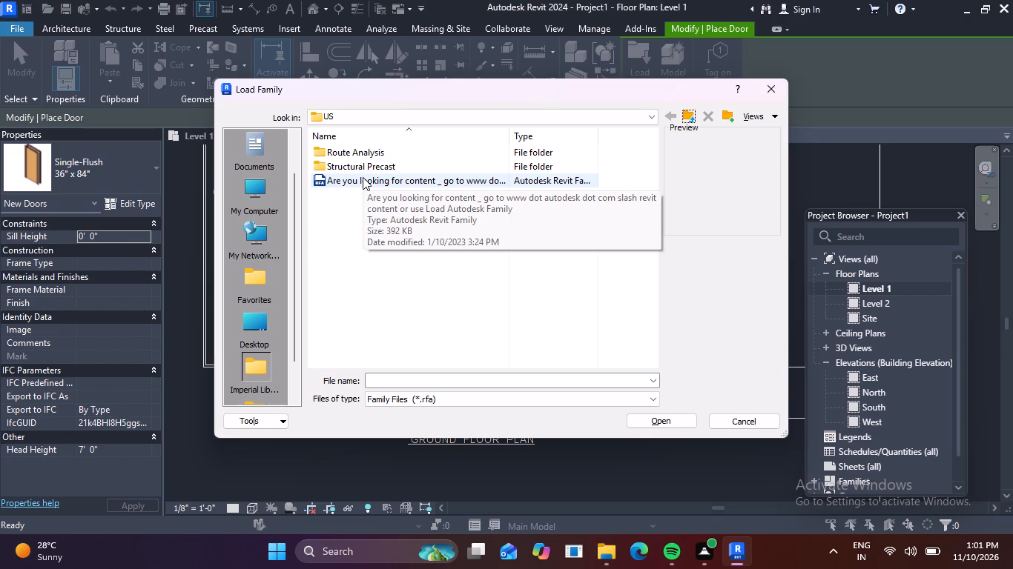
{"action": "left_click", "coordinate": [418, 119]}
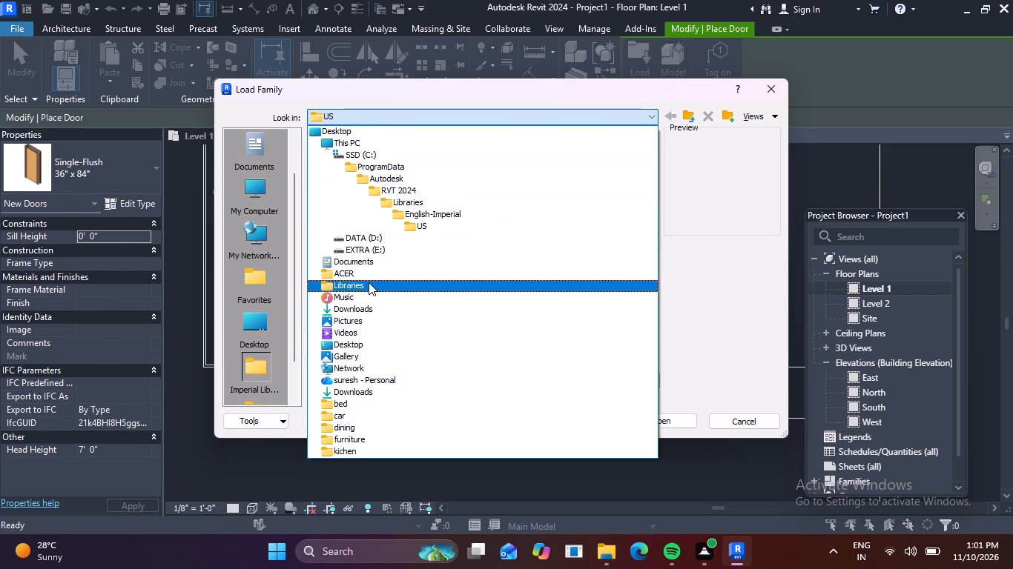
{"action": "left_click", "coordinate": [362, 305]}
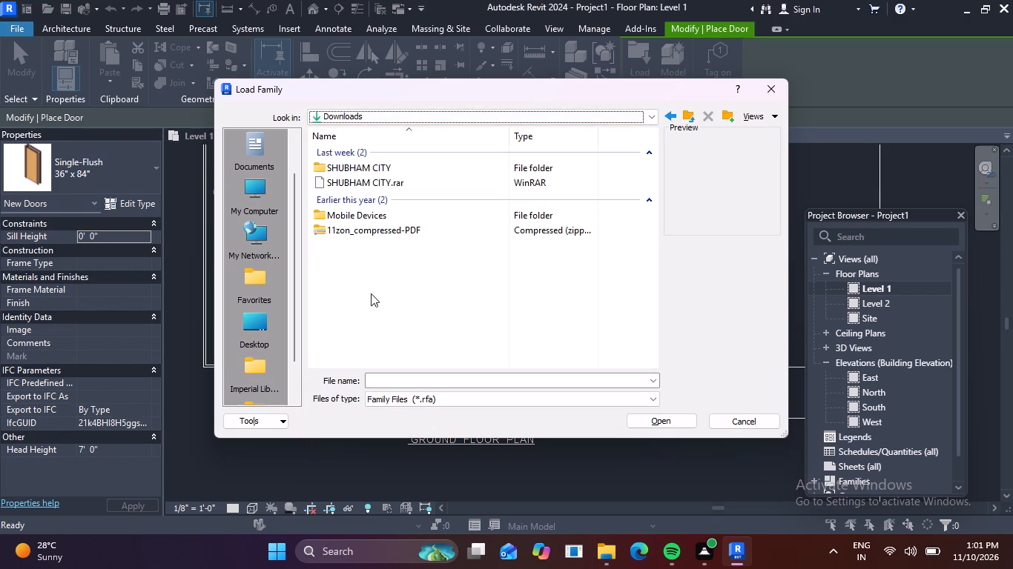
{"action": "double_click", "coordinate": [392, 170]}
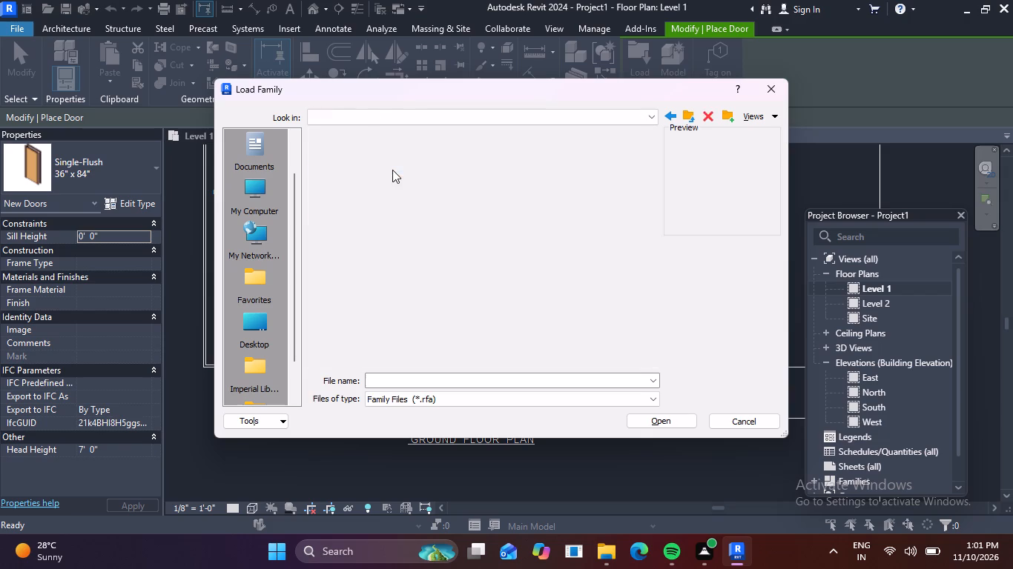
{"action": "double_click", "coordinate": [427, 159]}
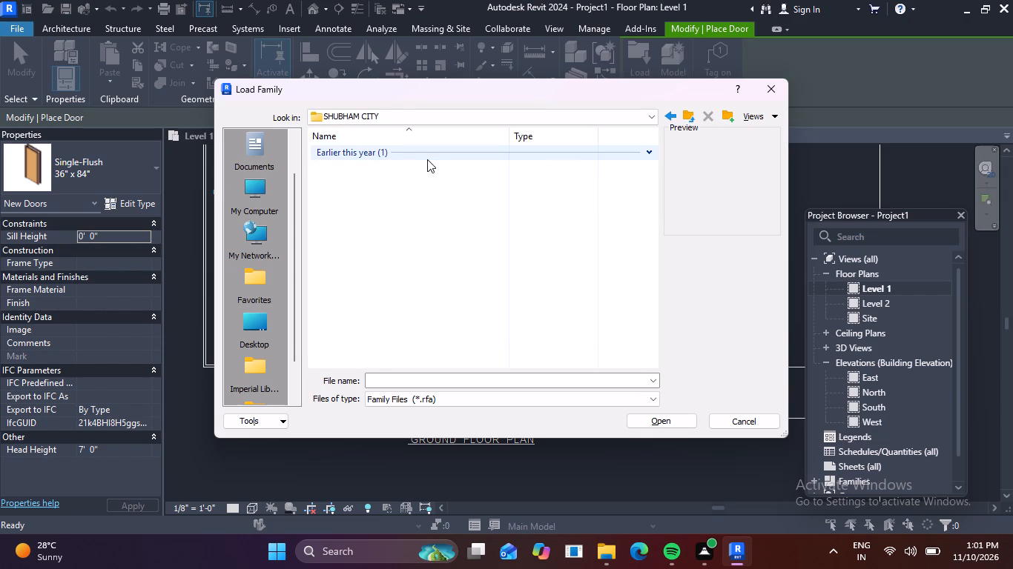
{"action": "left_click", "coordinate": [645, 156]}
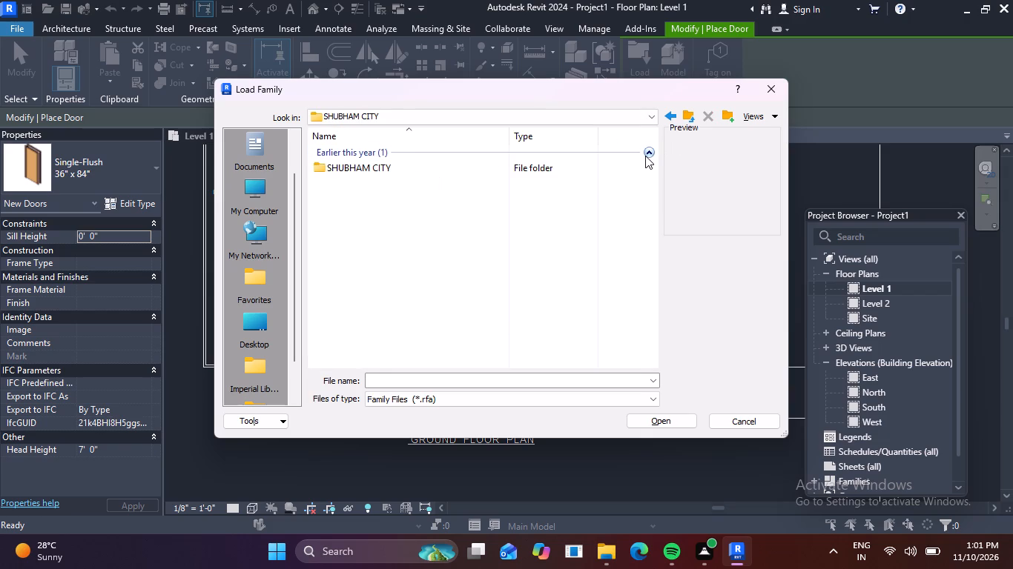
{"action": "double_click", "coordinate": [423, 171]}
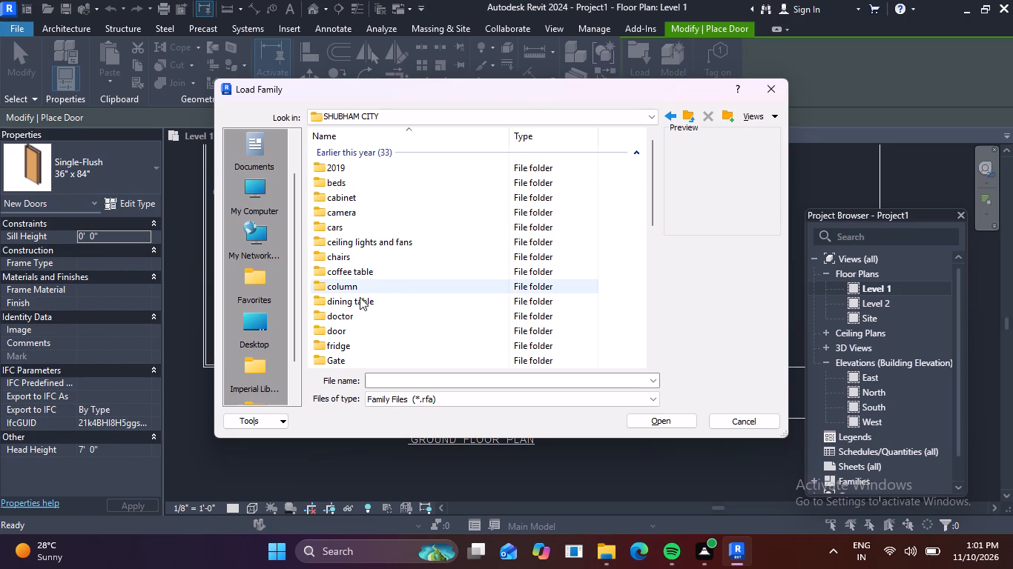
{"action": "double_click", "coordinate": [344, 330]}
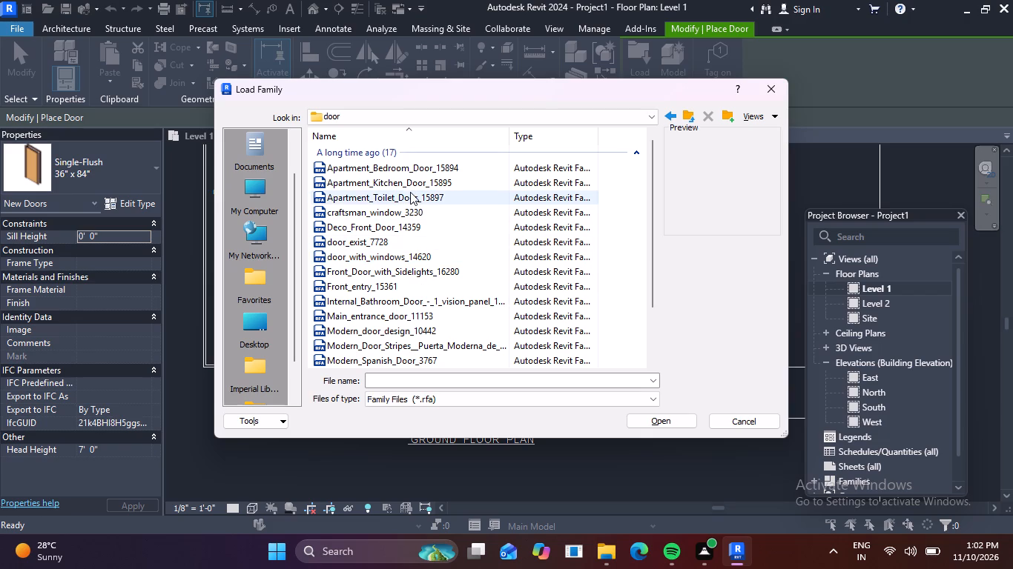
{"action": "scroll", "coordinate": [395, 239], "scroll_direction": "down", "scroll_amount": 5}
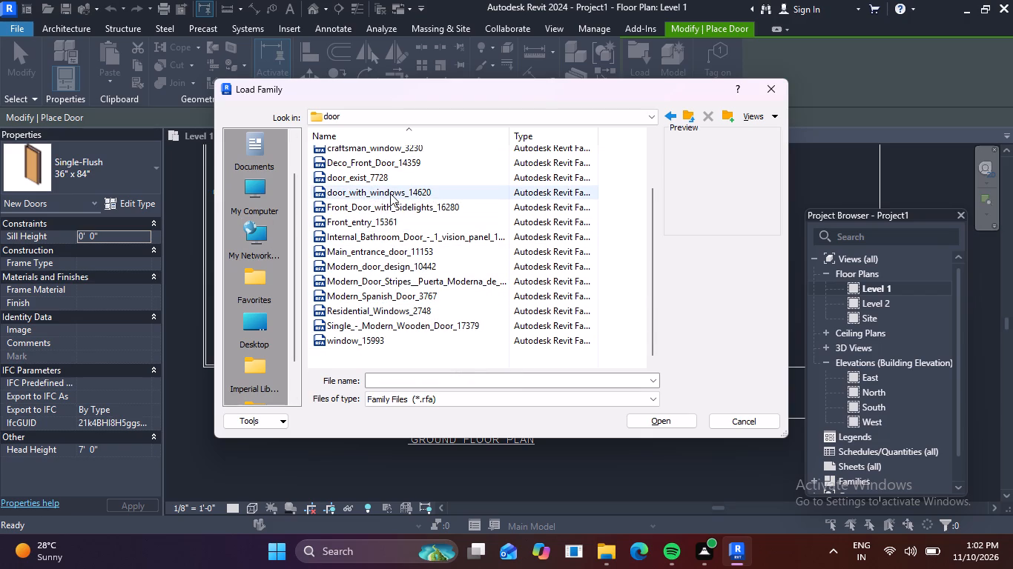
{"action": "left_click", "coordinate": [363, 179]}
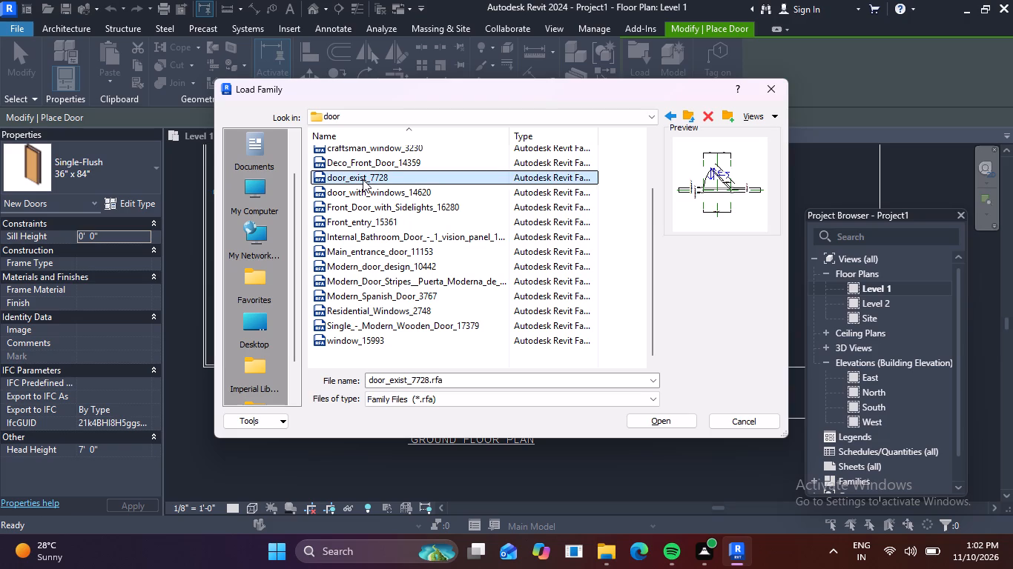
{"action": "scroll", "coordinate": [412, 202], "scroll_direction": "up", "scroll_amount": 3}
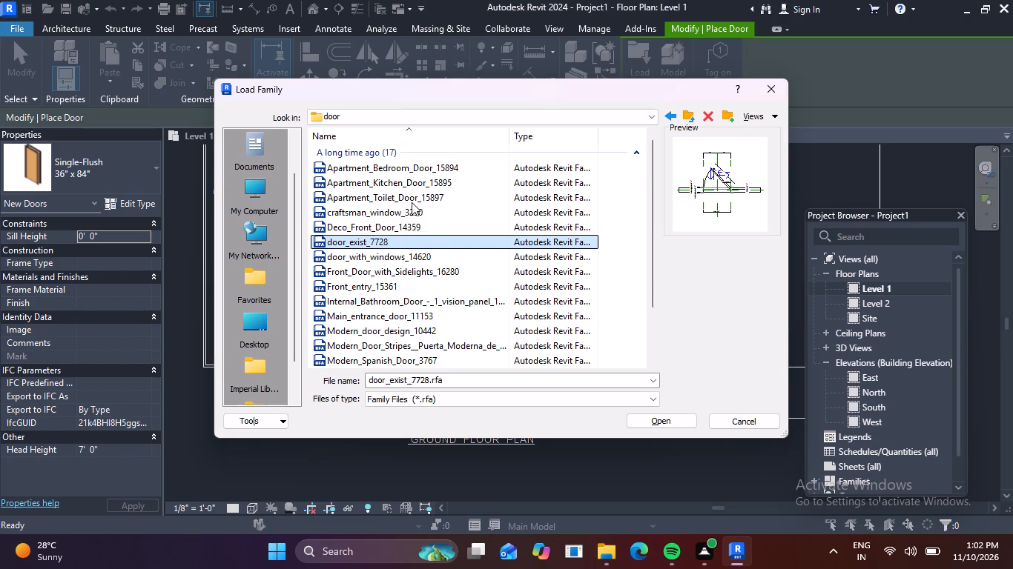
{"action": "double_click", "coordinate": [370, 242]}
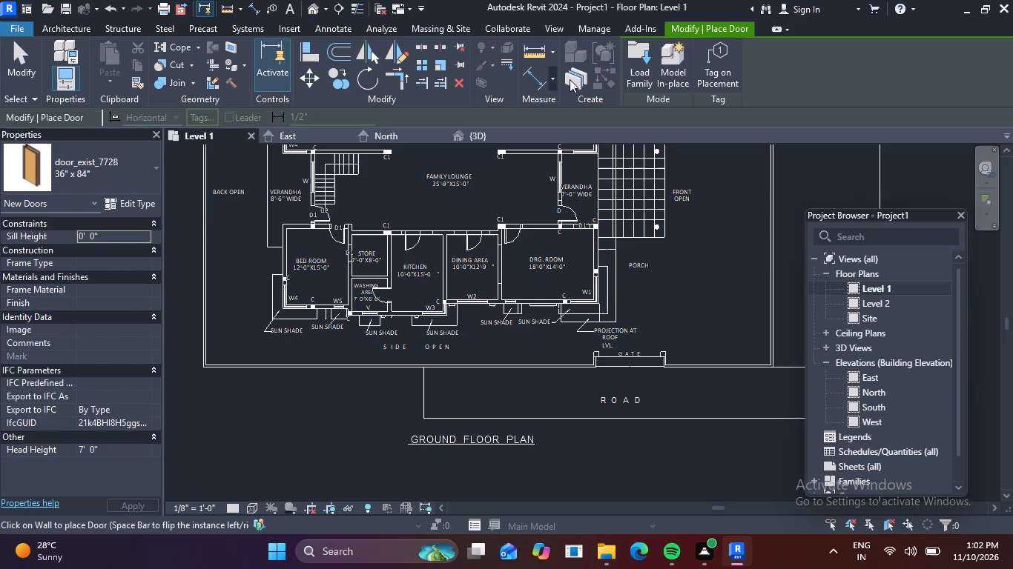
Compare the family previews in the door folder and load the Modern_door_design_10442 family.
{"action": "left_click", "coordinate": [637, 61]}
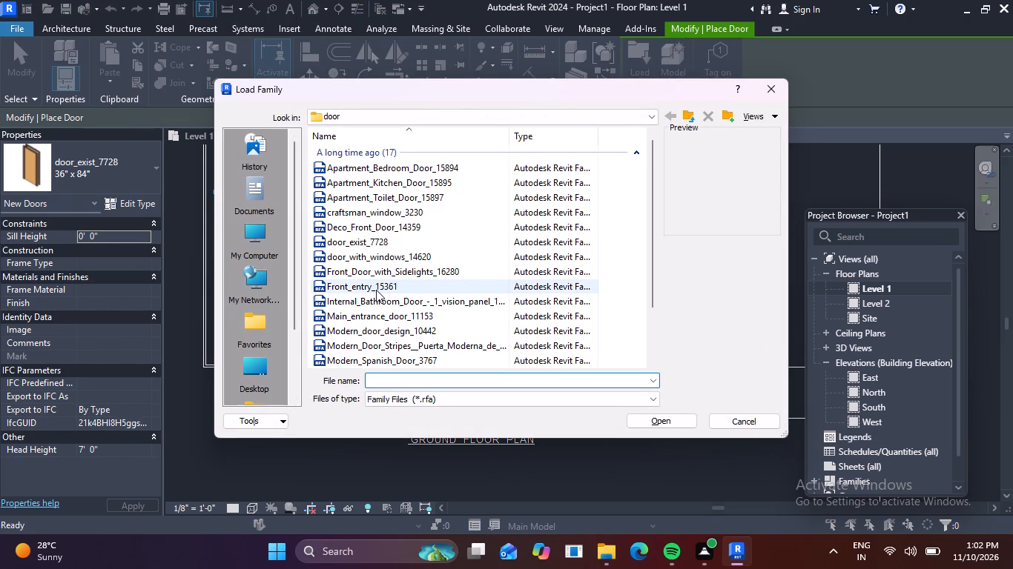
{"action": "left_click", "coordinate": [369, 273]}
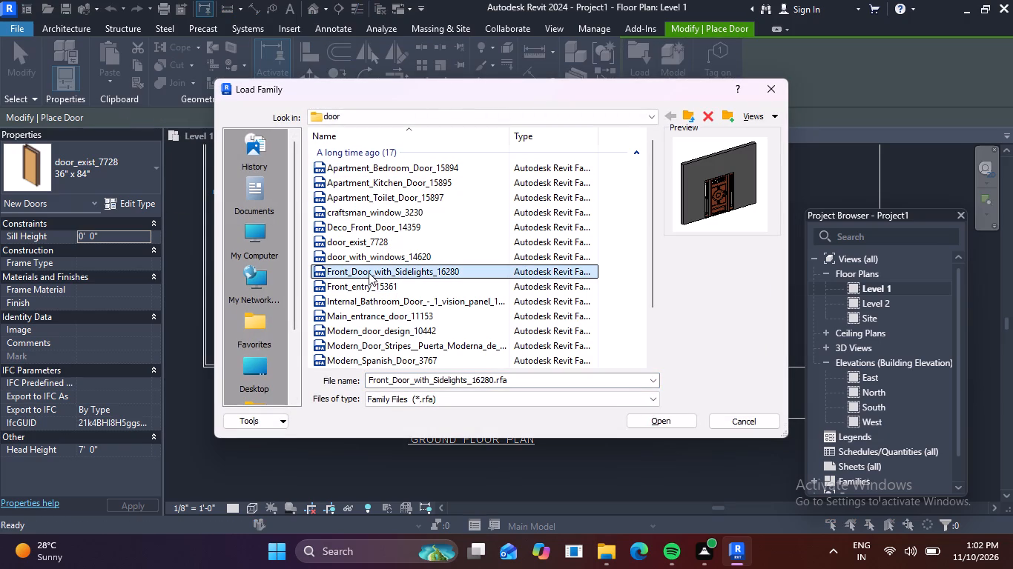
{"action": "scroll", "coordinate": [751, 207], "scroll_direction": "up", "scroll_amount": 4}
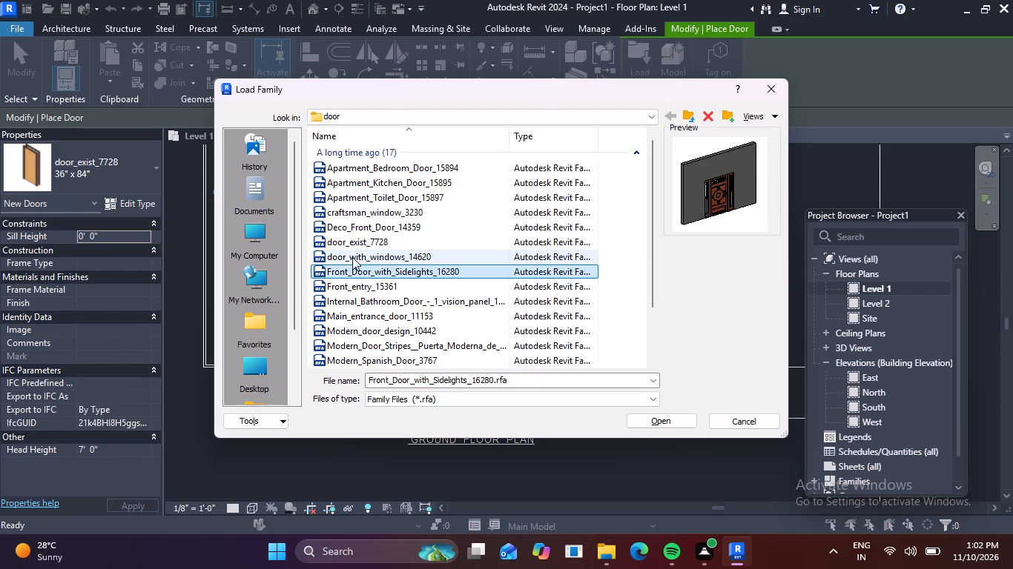
{"action": "left_click", "coordinate": [358, 253]}
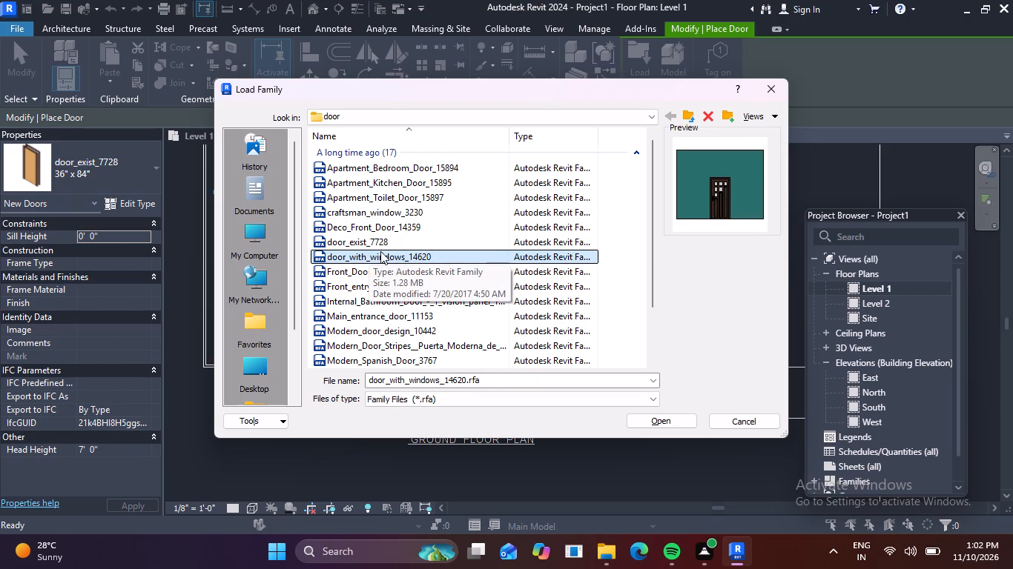
{"action": "left_click", "coordinate": [366, 244]}
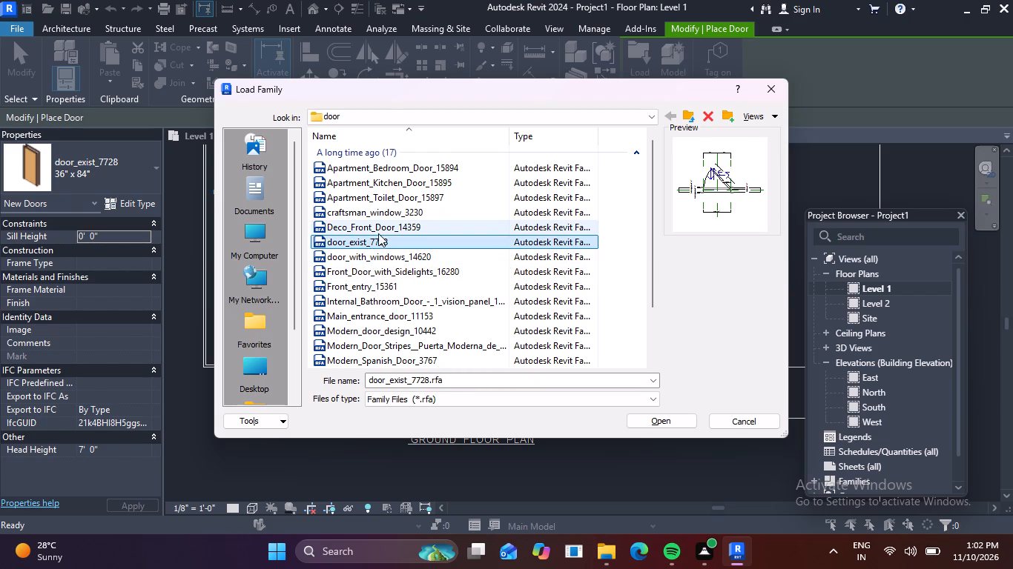
{"action": "left_click", "coordinate": [372, 227]}
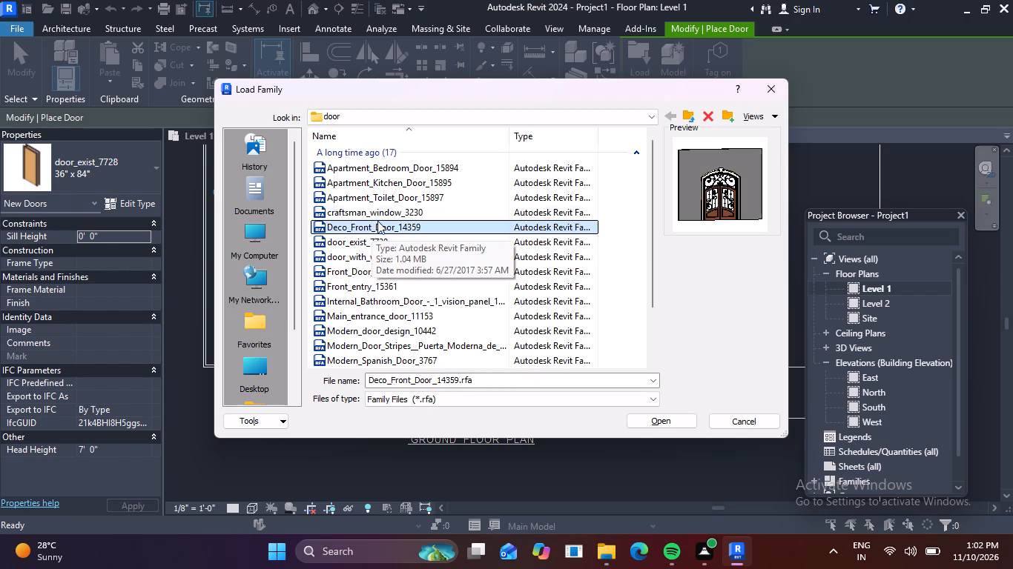
{"action": "left_click", "coordinate": [385, 210]}
{"action": "left_click", "coordinate": [396, 196]}
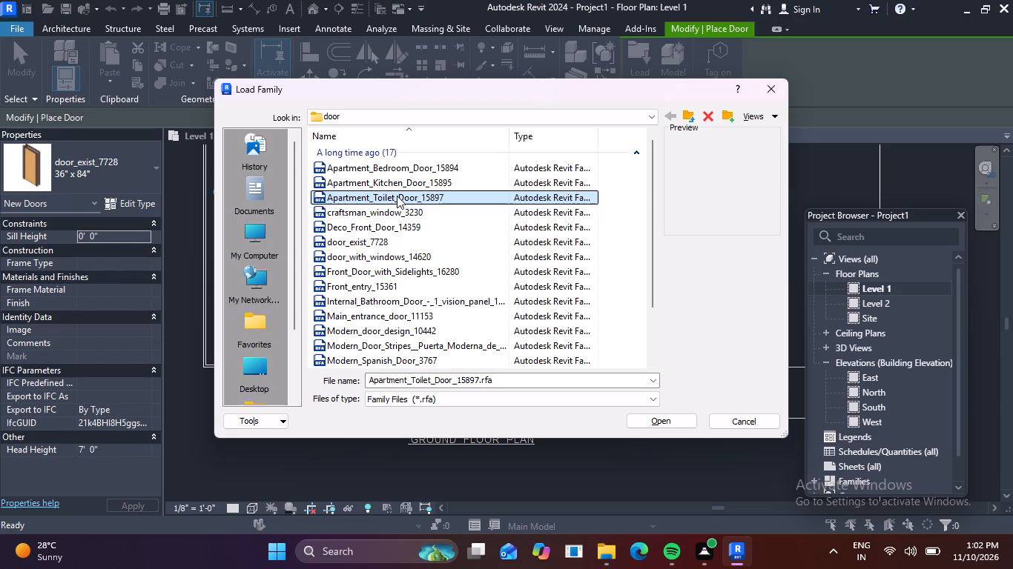
{"action": "left_click", "coordinate": [410, 179]}
{"action": "left_click", "coordinate": [416, 170]}
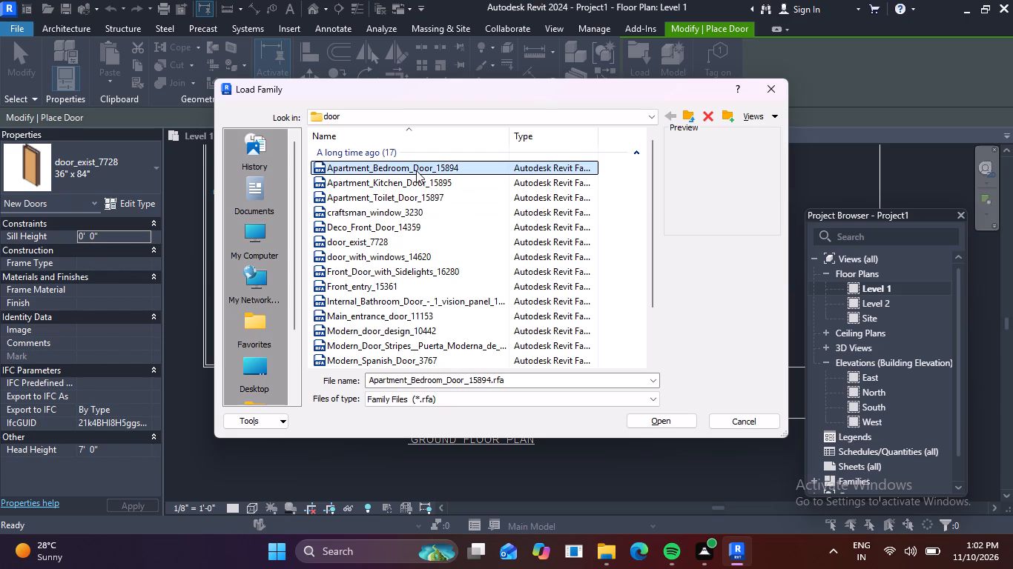
{"action": "left_click", "coordinate": [416, 170]}
{"action": "scroll", "coordinate": [440, 213], "scroll_direction": "down", "scroll_amount": 5}
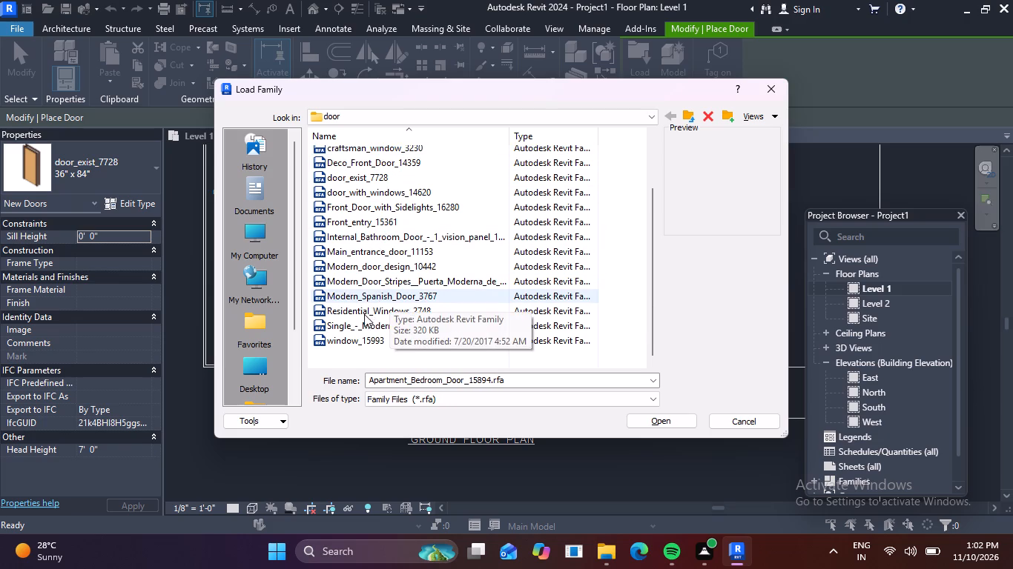
{"action": "left_click", "coordinate": [372, 295]}
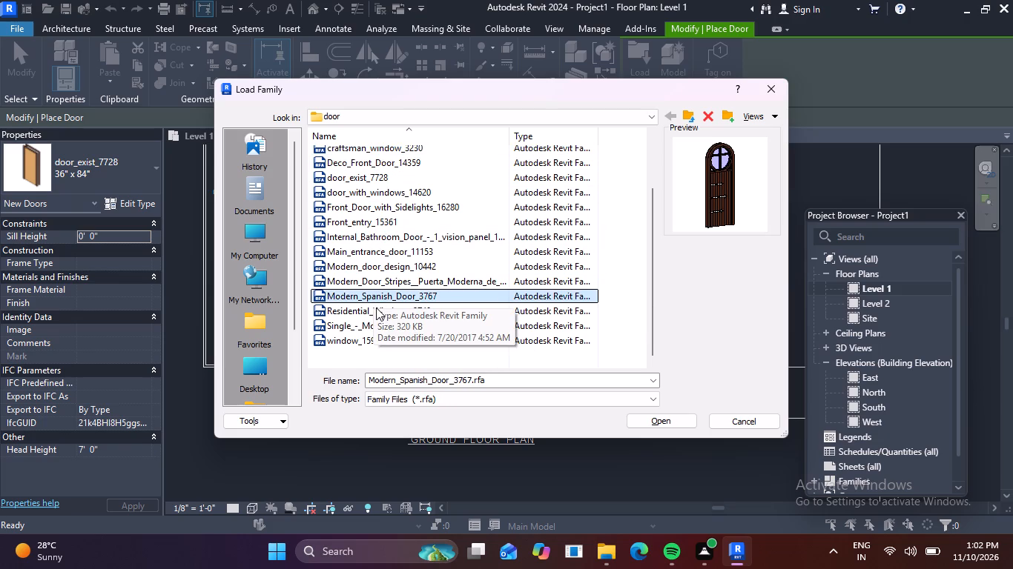
{"action": "left_click", "coordinate": [349, 313]}
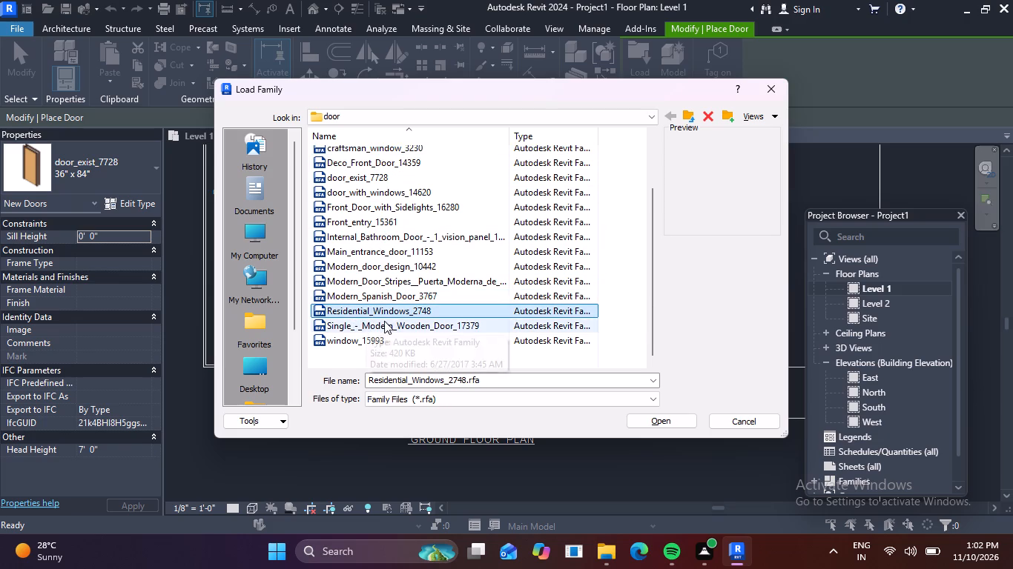
{"action": "left_click", "coordinate": [368, 330]}
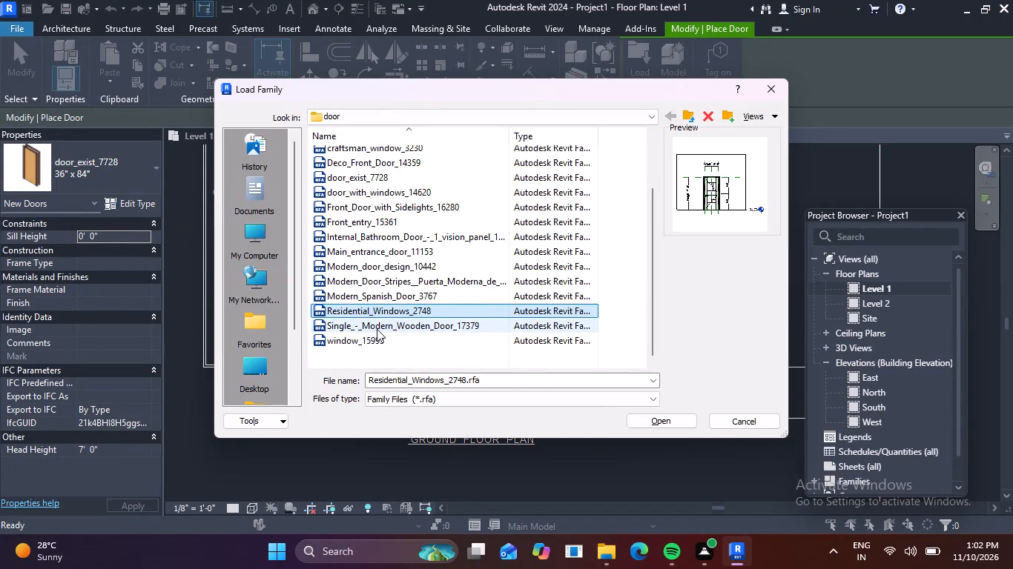
{"action": "left_click", "coordinate": [360, 341]}
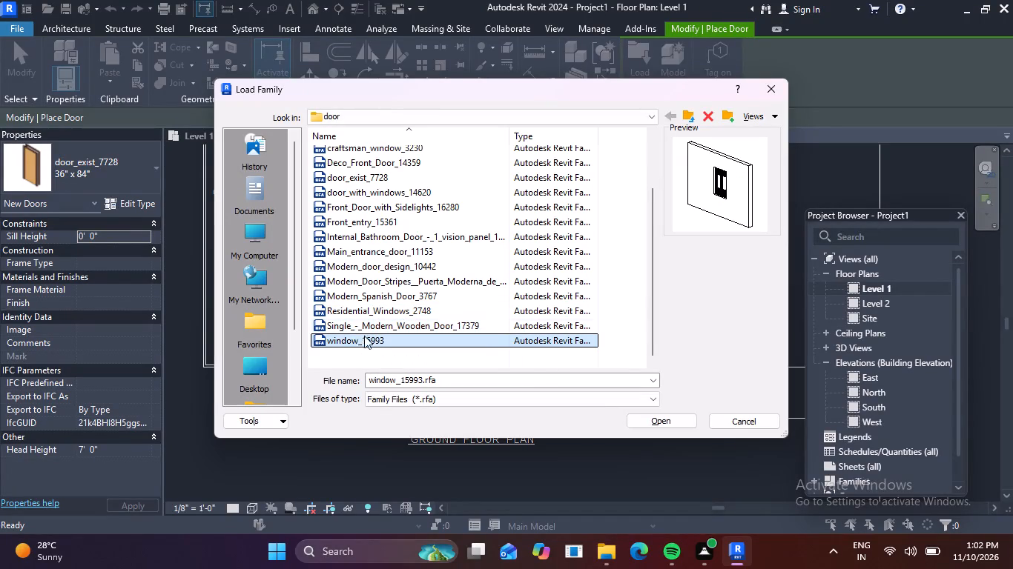
{"action": "left_click", "coordinate": [349, 299]}
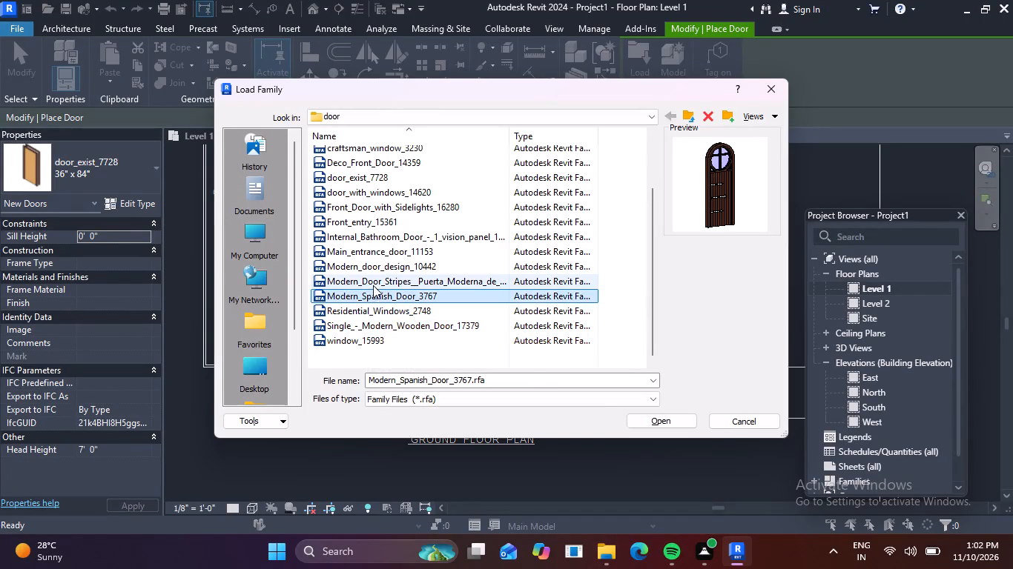
{"action": "left_click", "coordinate": [374, 281]}
{"action": "left_click", "coordinate": [384, 263]}
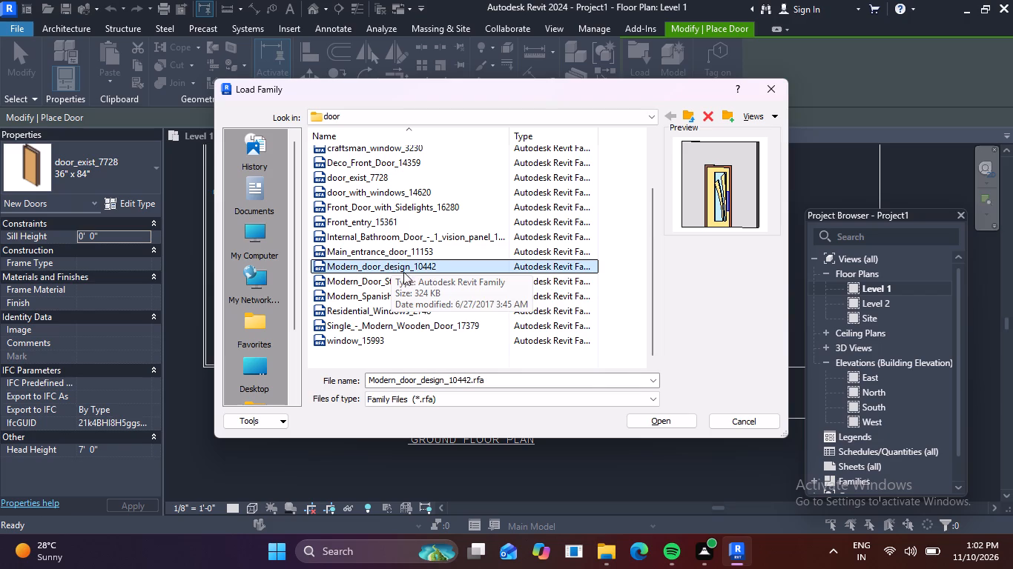
{"action": "left_click", "coordinate": [668, 425]}
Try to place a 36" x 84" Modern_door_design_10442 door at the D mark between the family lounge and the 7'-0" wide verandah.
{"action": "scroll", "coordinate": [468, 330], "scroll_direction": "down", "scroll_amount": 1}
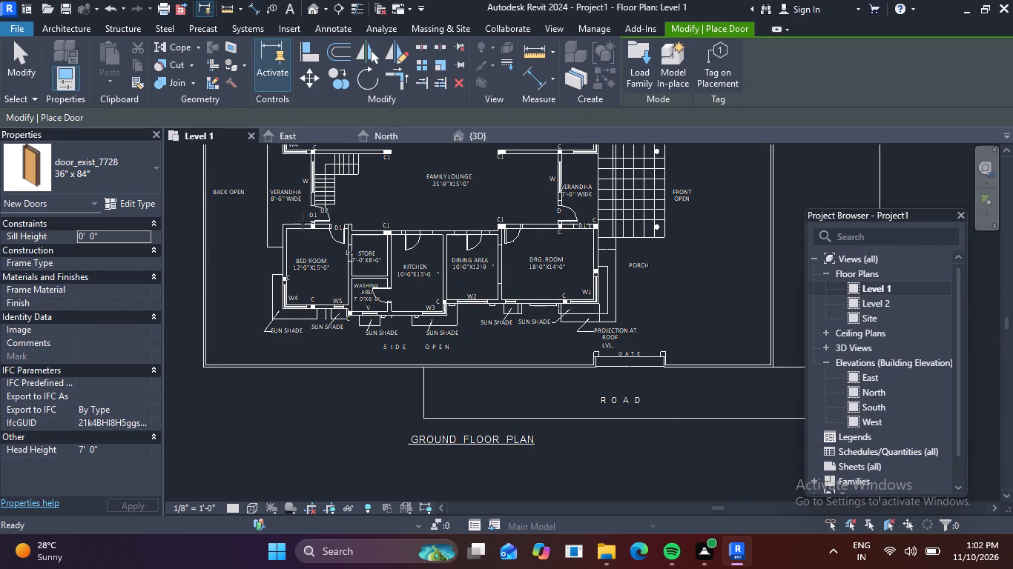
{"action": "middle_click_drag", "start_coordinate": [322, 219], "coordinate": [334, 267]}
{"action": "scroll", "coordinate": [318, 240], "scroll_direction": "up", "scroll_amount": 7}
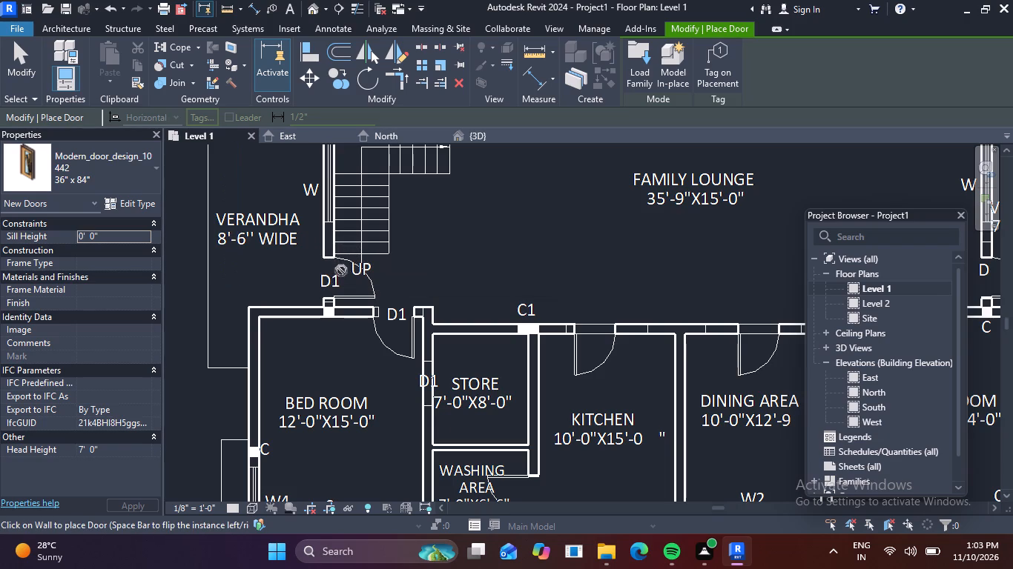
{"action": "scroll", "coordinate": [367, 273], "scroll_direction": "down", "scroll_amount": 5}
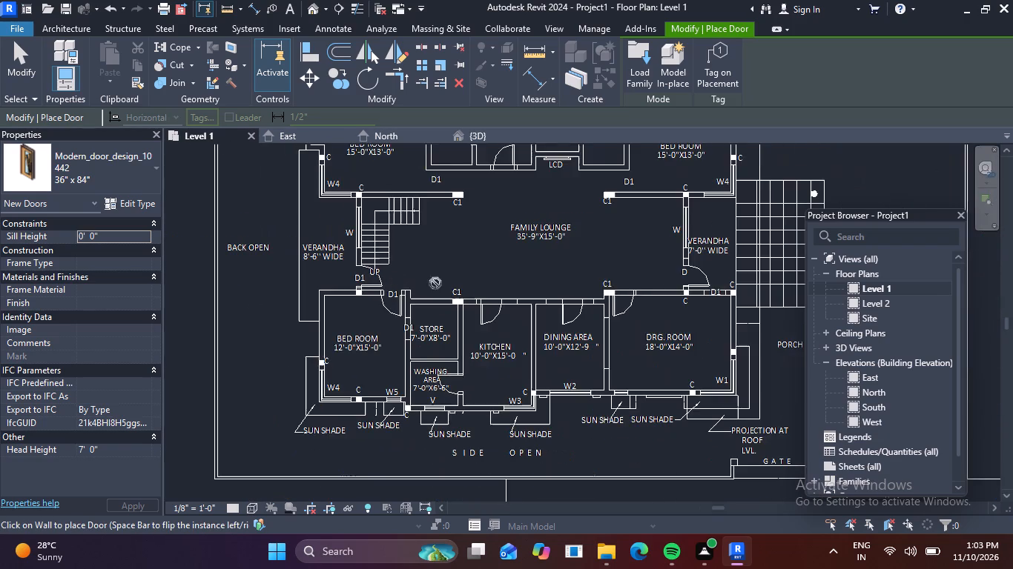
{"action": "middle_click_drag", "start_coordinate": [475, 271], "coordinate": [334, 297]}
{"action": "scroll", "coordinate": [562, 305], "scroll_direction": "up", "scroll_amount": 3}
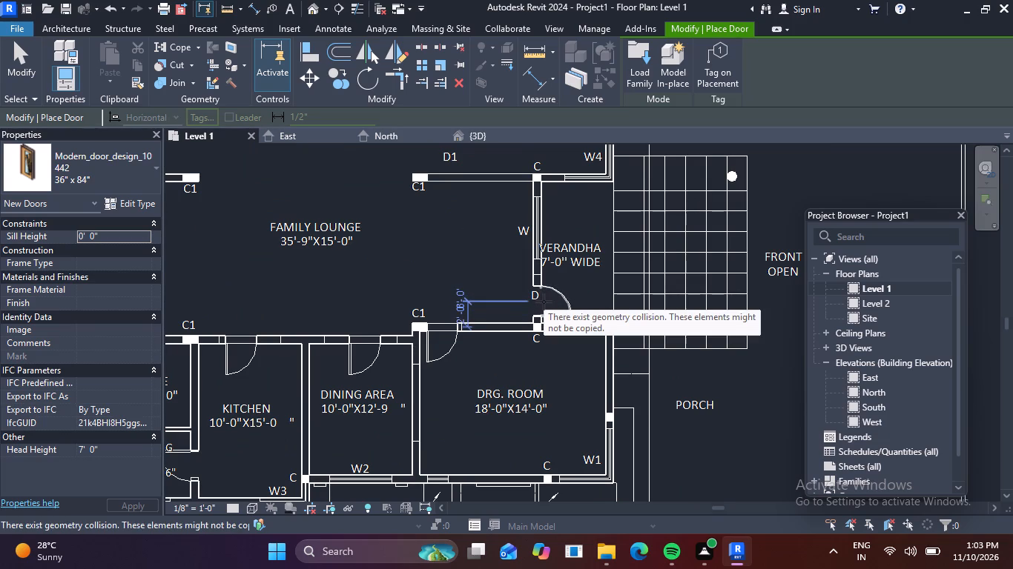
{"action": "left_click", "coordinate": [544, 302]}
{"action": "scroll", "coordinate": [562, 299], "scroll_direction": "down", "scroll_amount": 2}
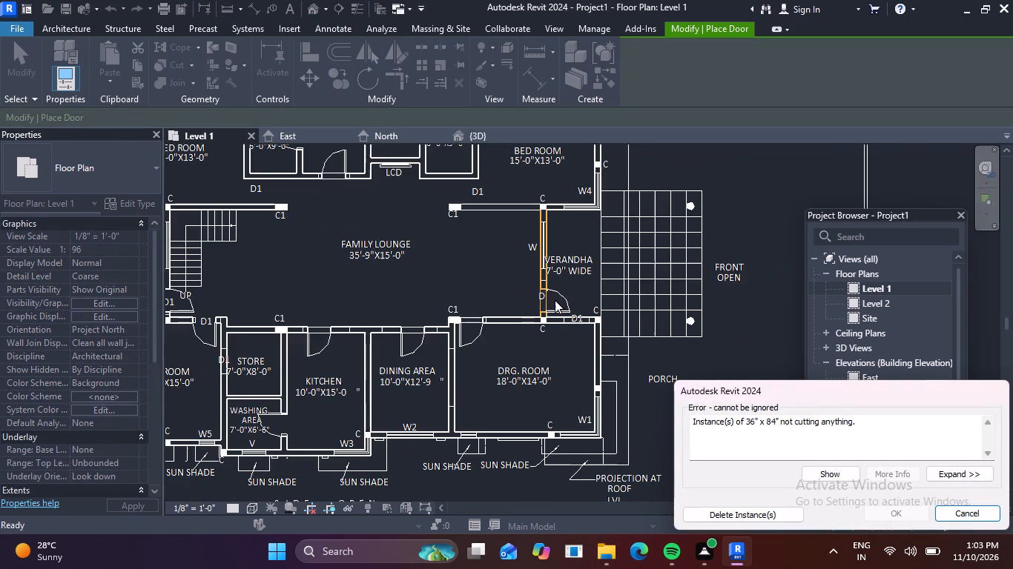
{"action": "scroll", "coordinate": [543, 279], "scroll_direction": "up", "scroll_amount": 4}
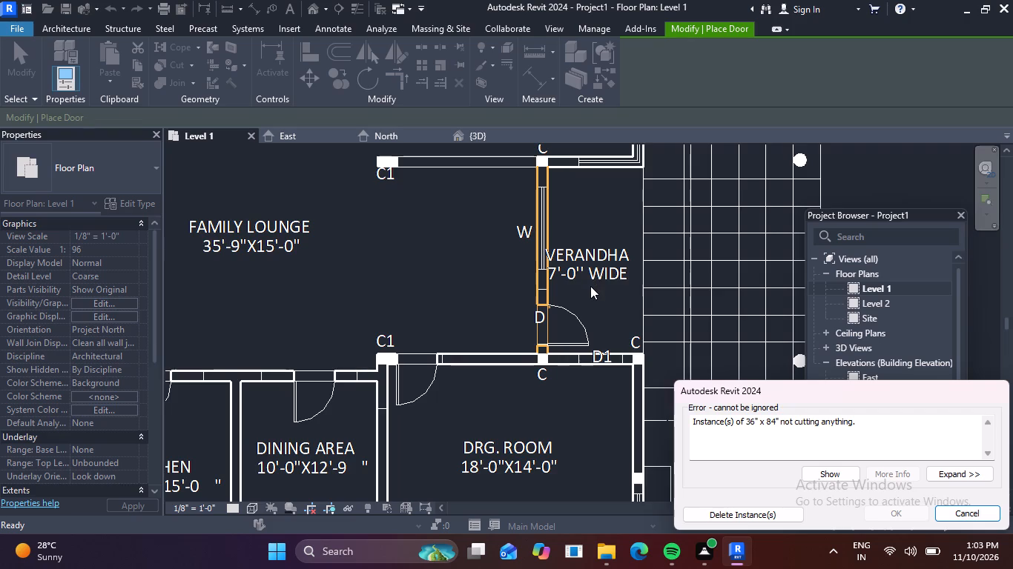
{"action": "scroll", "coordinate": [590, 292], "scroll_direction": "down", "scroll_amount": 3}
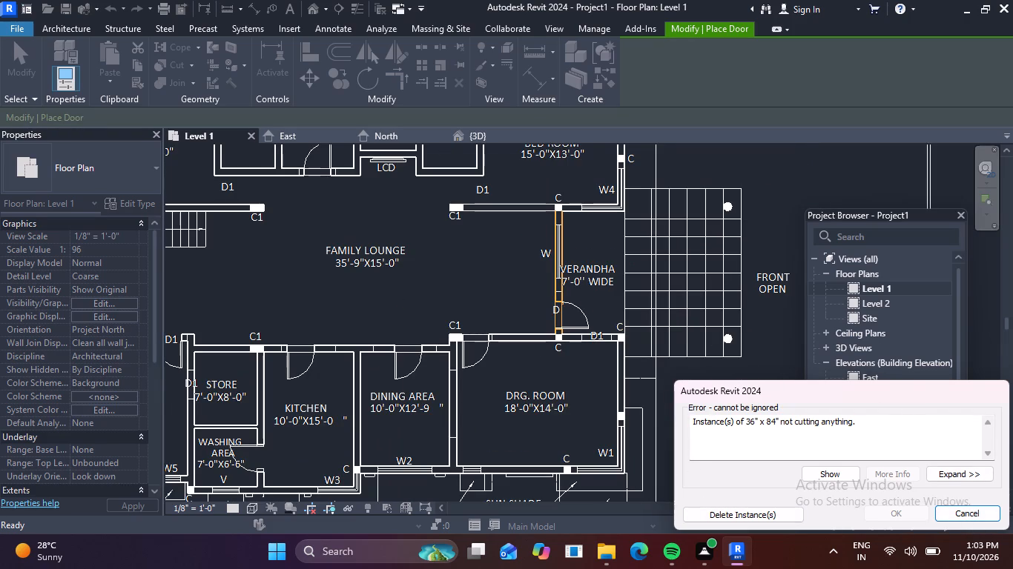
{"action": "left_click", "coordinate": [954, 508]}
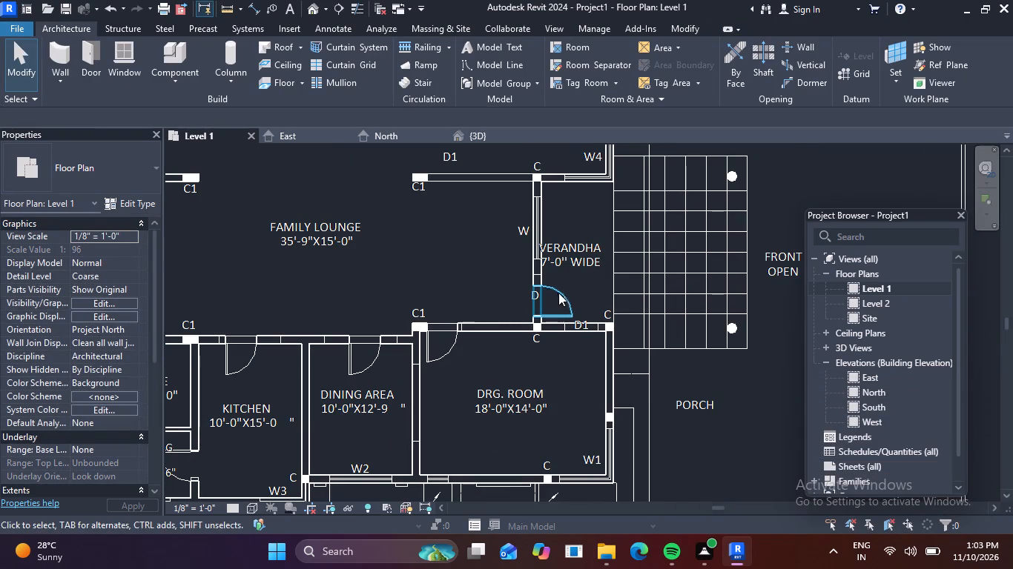
Delete the existing door at the D mark between the family lounge and the 7'-0" wide verandah.
{"action": "left_click", "coordinate": [562, 293]}
{"action": "key", "text": "Delete"}
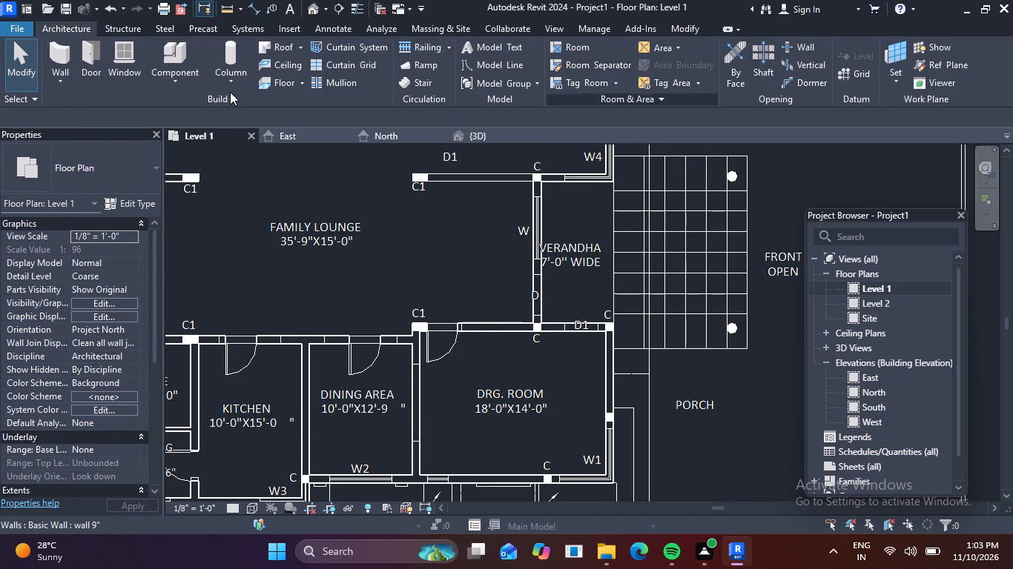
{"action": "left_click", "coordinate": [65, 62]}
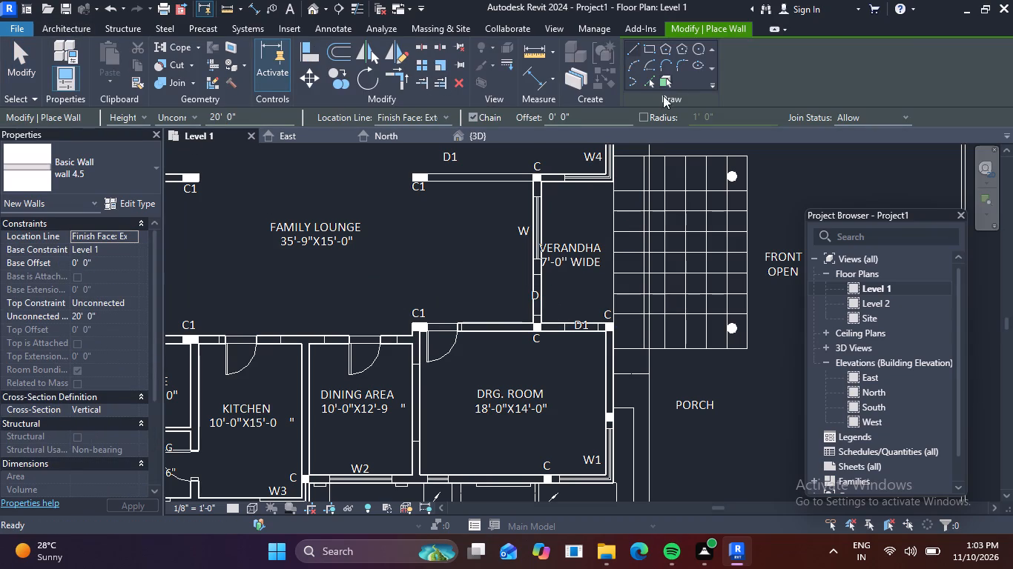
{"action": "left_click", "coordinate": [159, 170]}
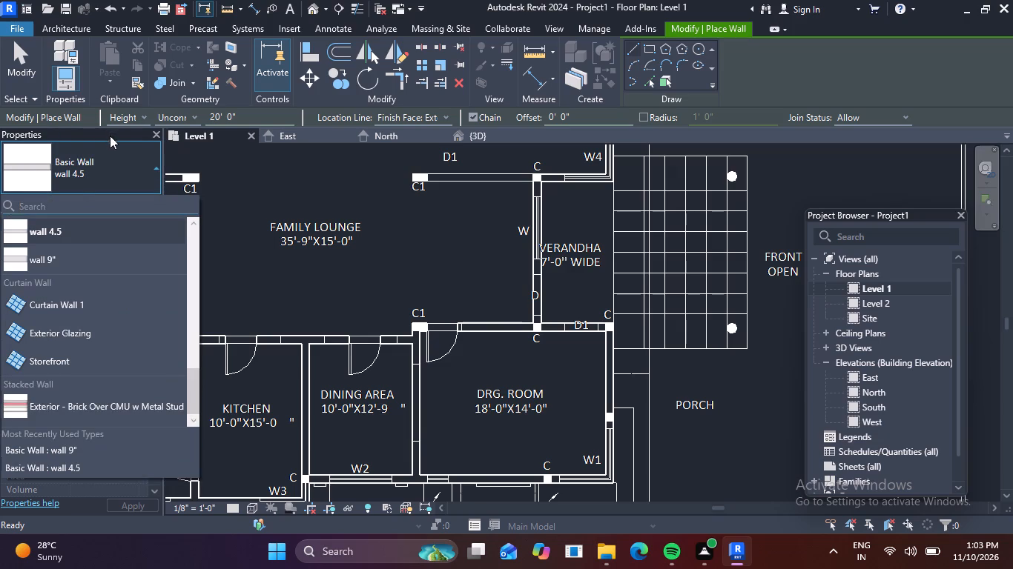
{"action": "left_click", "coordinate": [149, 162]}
Restart door placement and load the Main_entrance_door_11153 family from the door folder.
{"action": "left_click", "coordinate": [73, 29]}
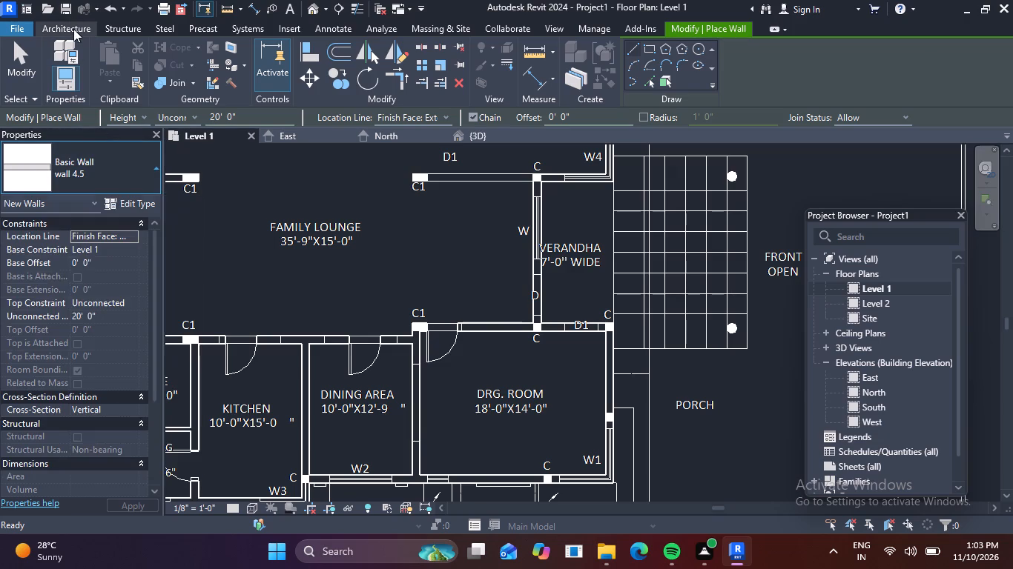
{"action": "left_click", "coordinate": [91, 62]}
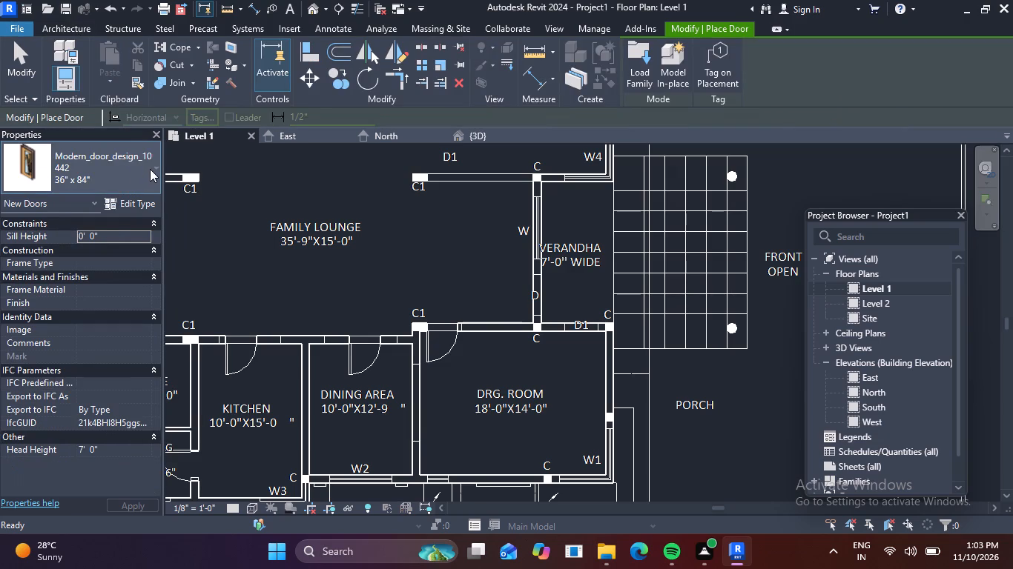
{"action": "left_click", "coordinate": [150, 169]}
{"action": "left_click", "coordinate": [150, 169]}
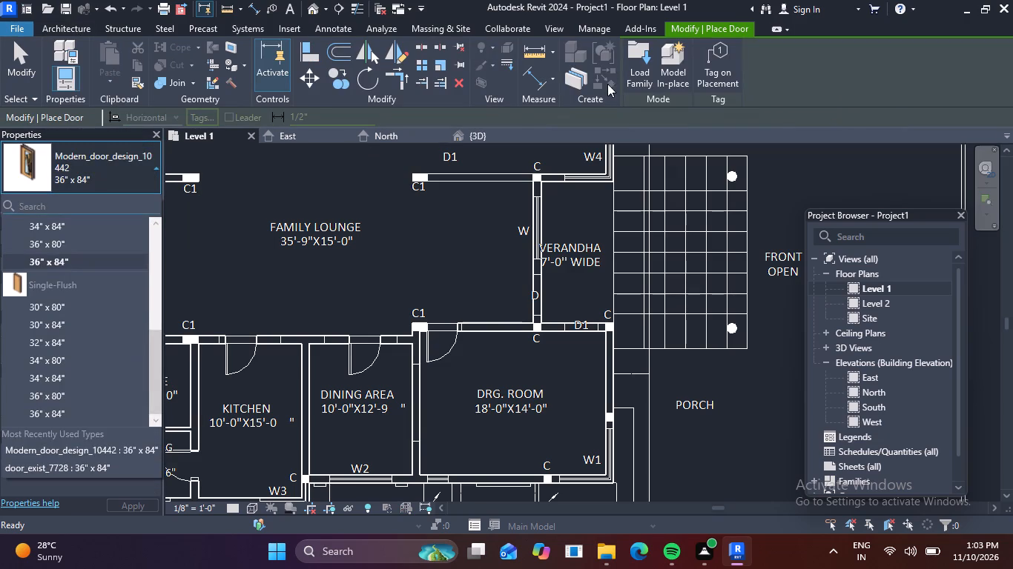
{"action": "left_click", "coordinate": [651, 56]}
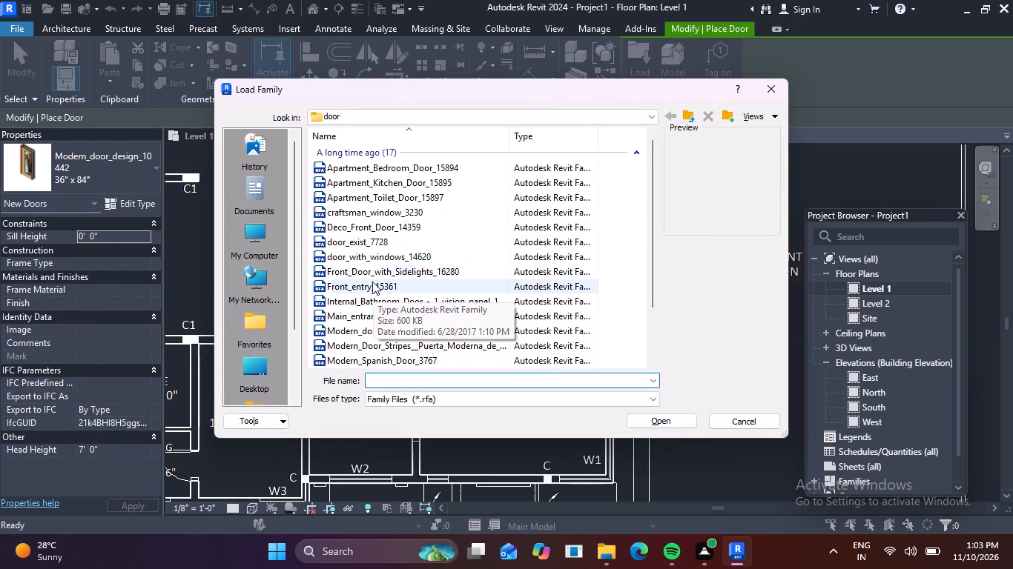
{"action": "left_click", "coordinate": [382, 260]}
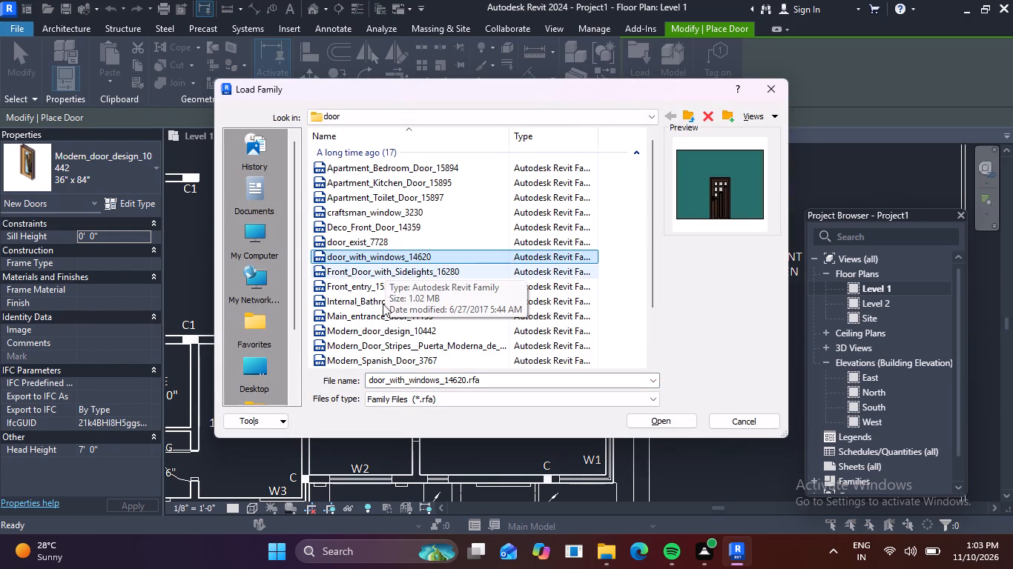
{"action": "left_click", "coordinate": [354, 318]}
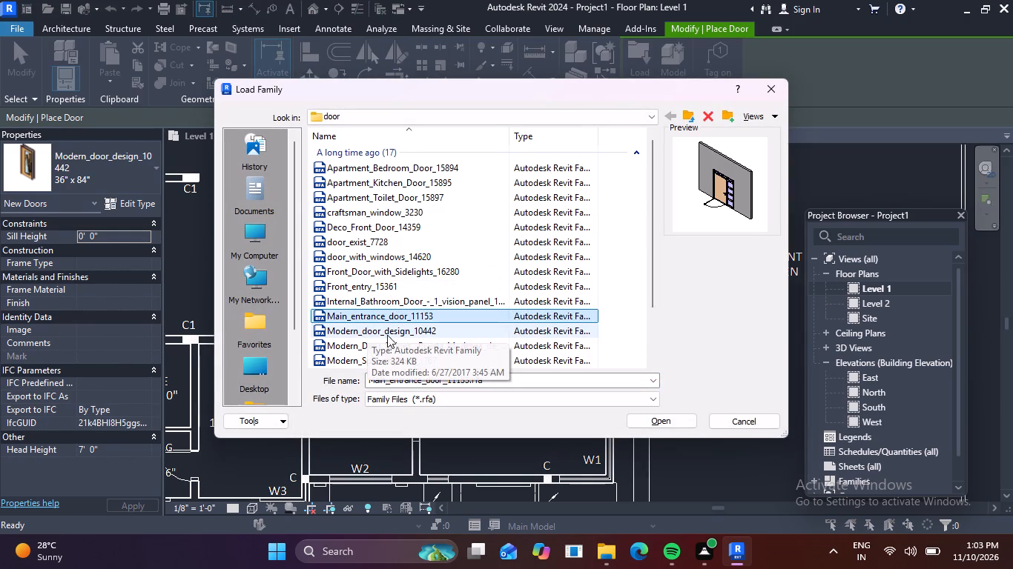
{"action": "left_click", "coordinate": [659, 423]}
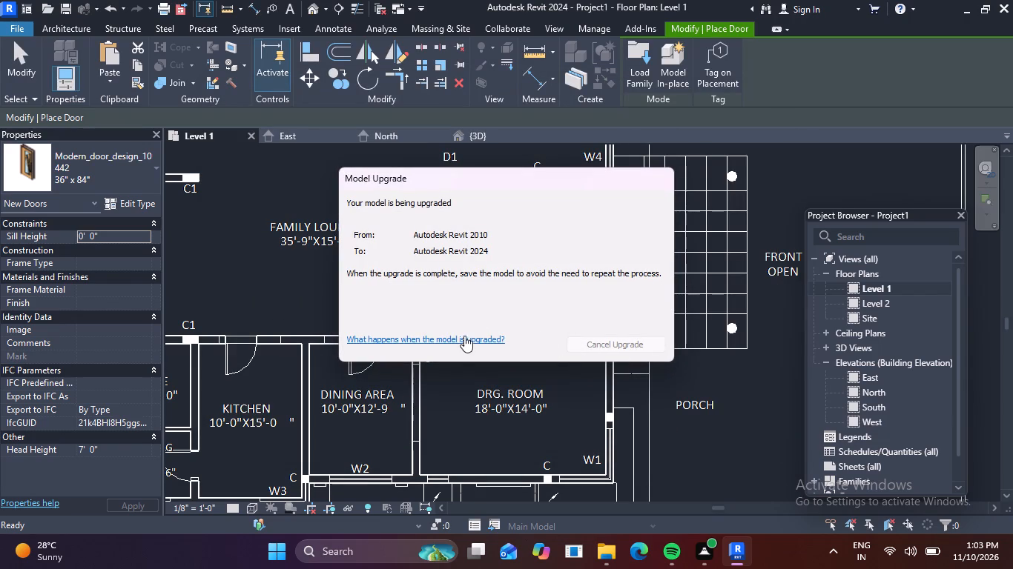
{"action": "left_click", "coordinate": [620, 346]}
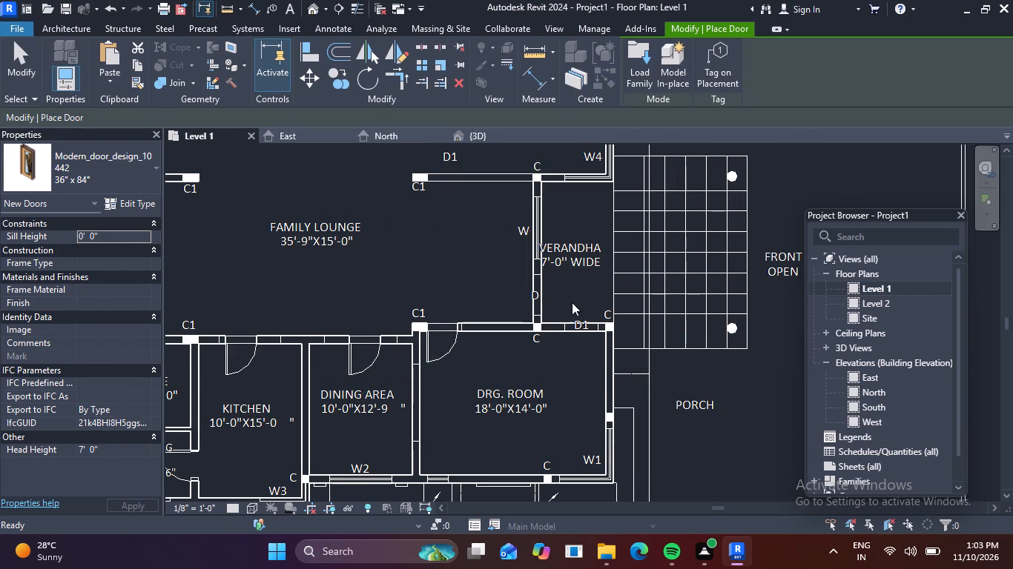
{"action": "scroll", "coordinate": [535, 275], "scroll_direction": "up", "scroll_amount": 2}
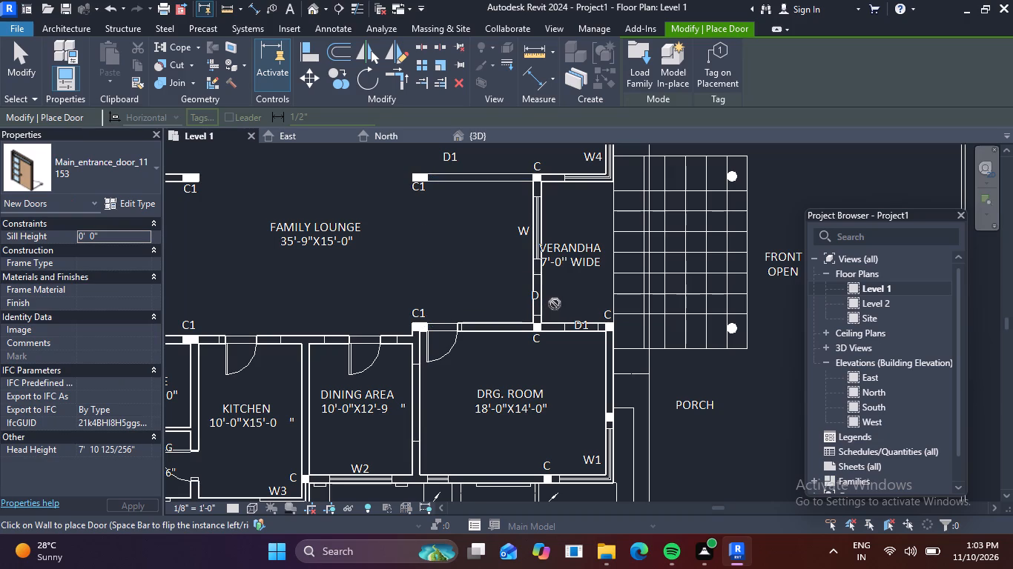
Place the Main_entrance_door_11153 door at the D mark, centred about 4'-0" from the drawing room wall and swinging into the verandah.
{"action": "scroll", "coordinate": [524, 308], "scroll_direction": "up", "scroll_amount": 4}
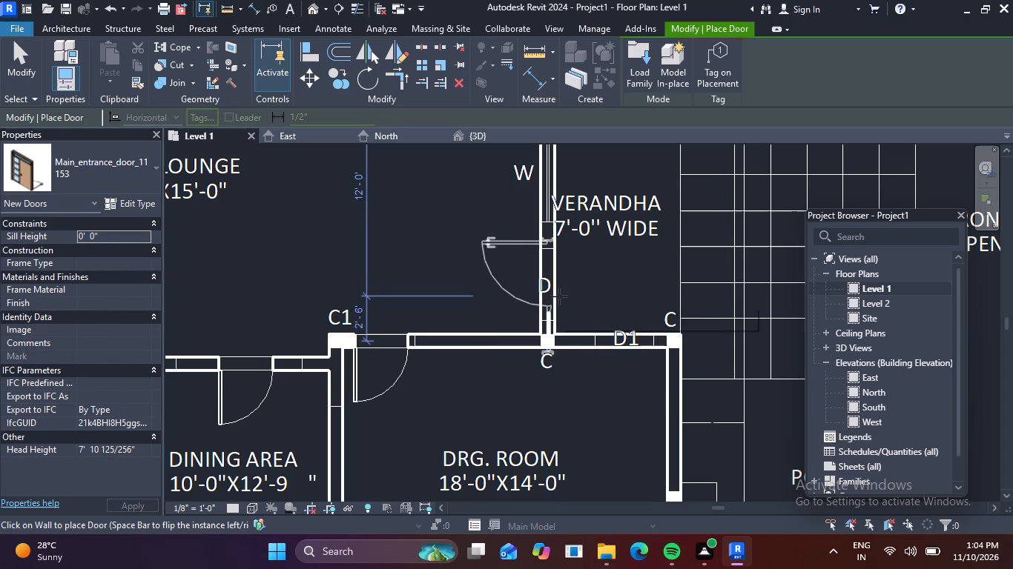
{"action": "key", "text": "space"}
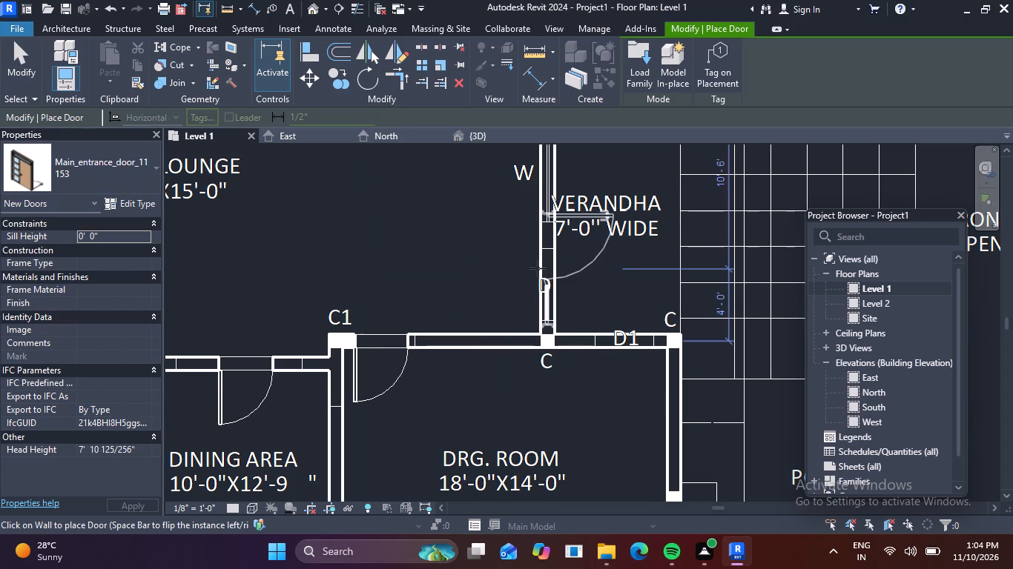
{"action": "key", "text": "space"}
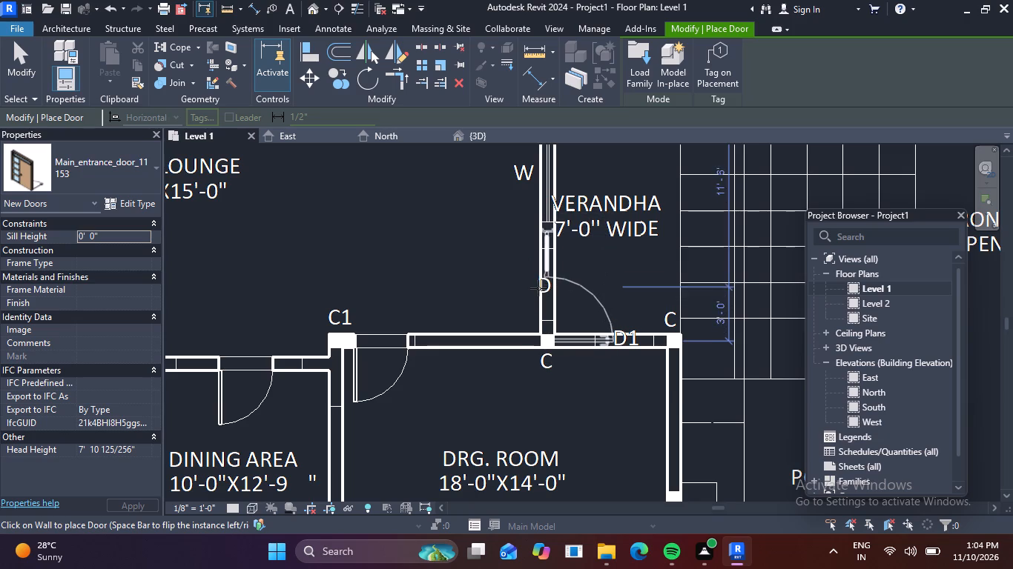
{"action": "left_click", "coordinate": [538, 267]}
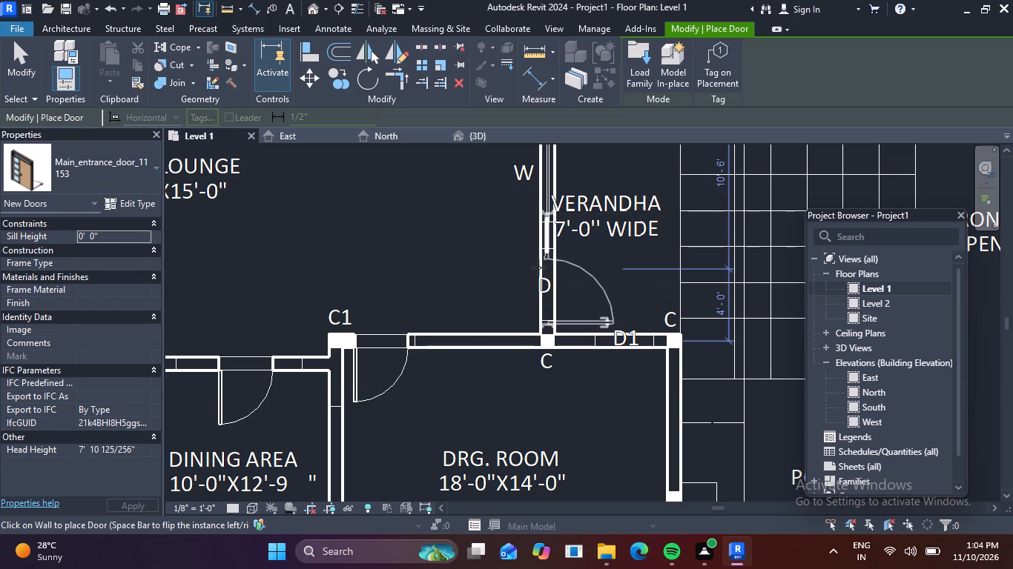
Open the 3D view, end door placement and set the visual style to Realistic.
{"action": "scroll", "coordinate": [595, 266], "scroll_direction": "down", "scroll_amount": 3}
{"action": "middle_click_drag", "start_coordinate": [626, 264], "coordinate": [493, 207]}
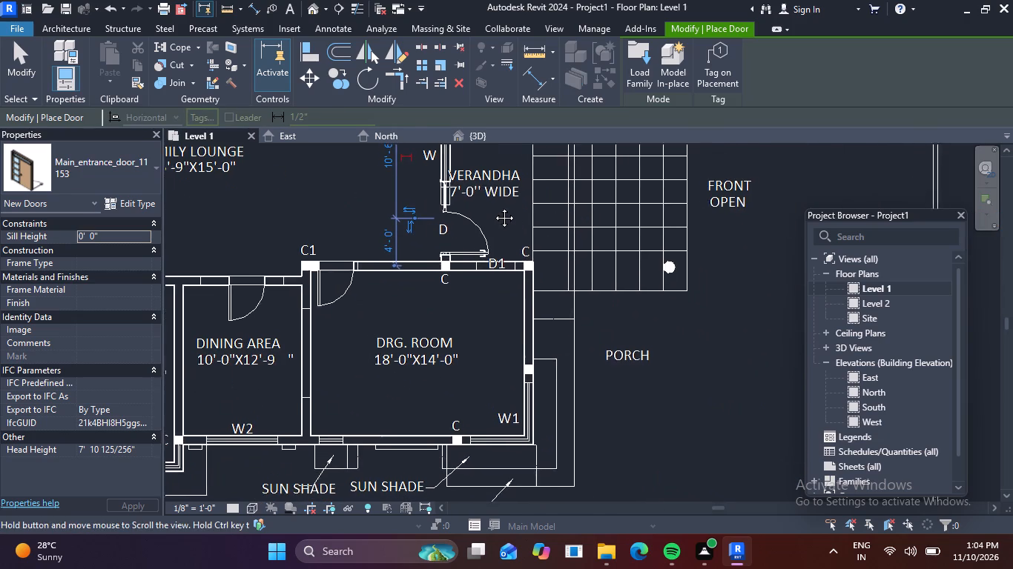
{"action": "middle_click_drag", "start_coordinate": [493, 207], "coordinate": [499, 210]}
{"action": "left_click", "coordinate": [311, 8]}
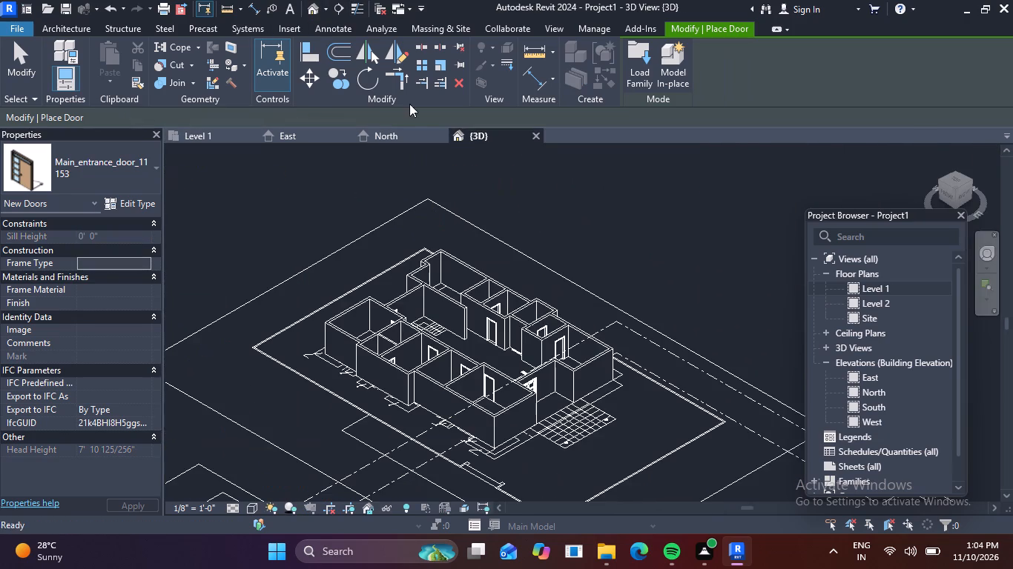
{"action": "scroll", "coordinate": [564, 315], "scroll_direction": "down", "scroll_amount": 1}
{"action": "middle_click_drag", "start_coordinate": [567, 396], "coordinate": [505, 394], "text": "shift"}
{"action": "middle_click_drag", "start_coordinate": [584, 373], "coordinate": [386, 337]}
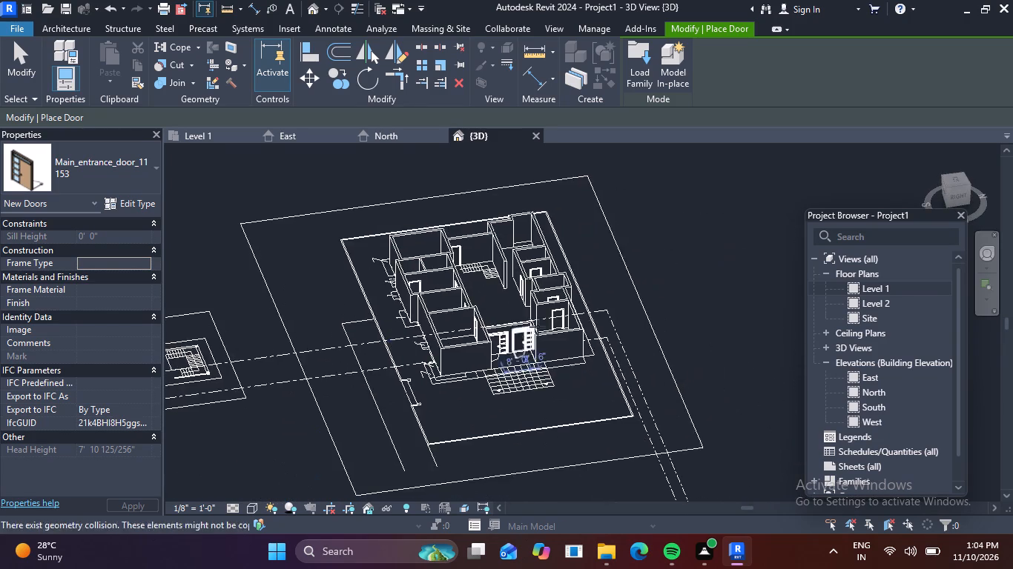
{"action": "scroll", "coordinate": [551, 350], "scroll_direction": "up", "scroll_amount": 4}
{"action": "key", "text": "Escape"}
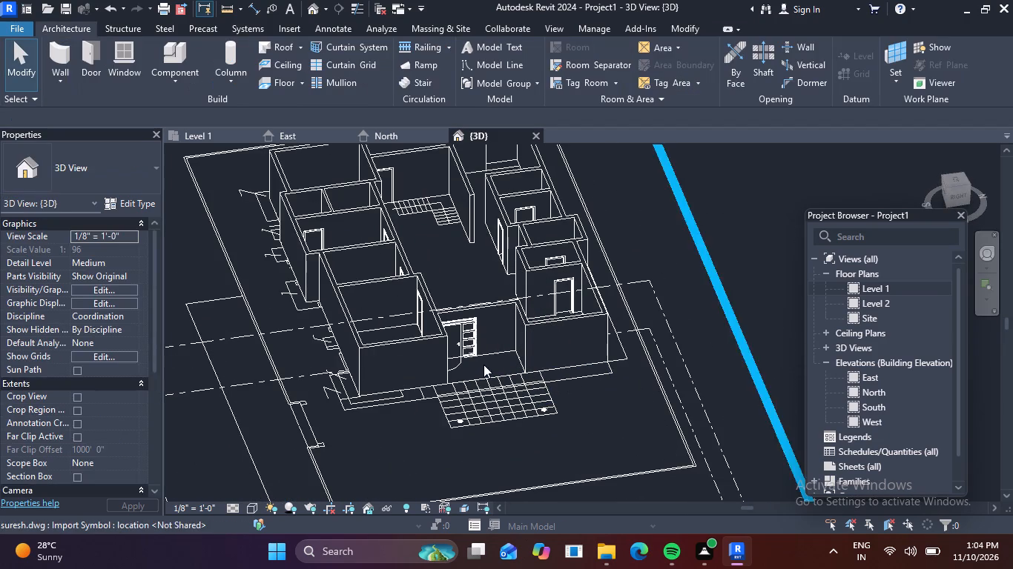
{"action": "key", "text": "Escape"}
{"action": "middle_click_drag", "start_coordinate": [513, 360], "coordinate": [488, 353], "text": "shift"}
{"action": "middle_click_drag", "start_coordinate": [528, 356], "coordinate": [496, 303]}
{"action": "scroll", "coordinate": [561, 309], "scroll_direction": "up", "scroll_amount": 4}
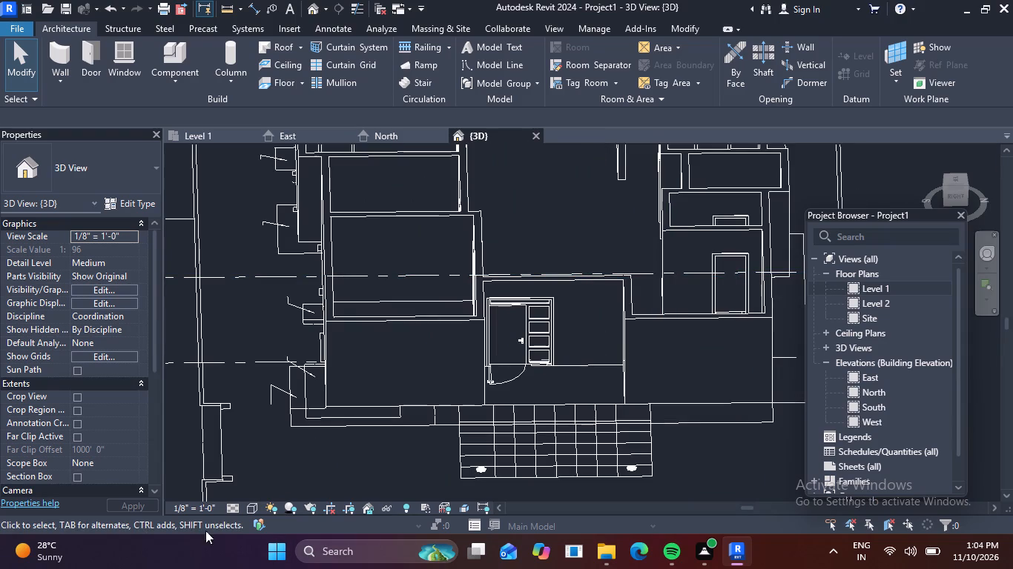
{"action": "left_click", "coordinate": [250, 505]}
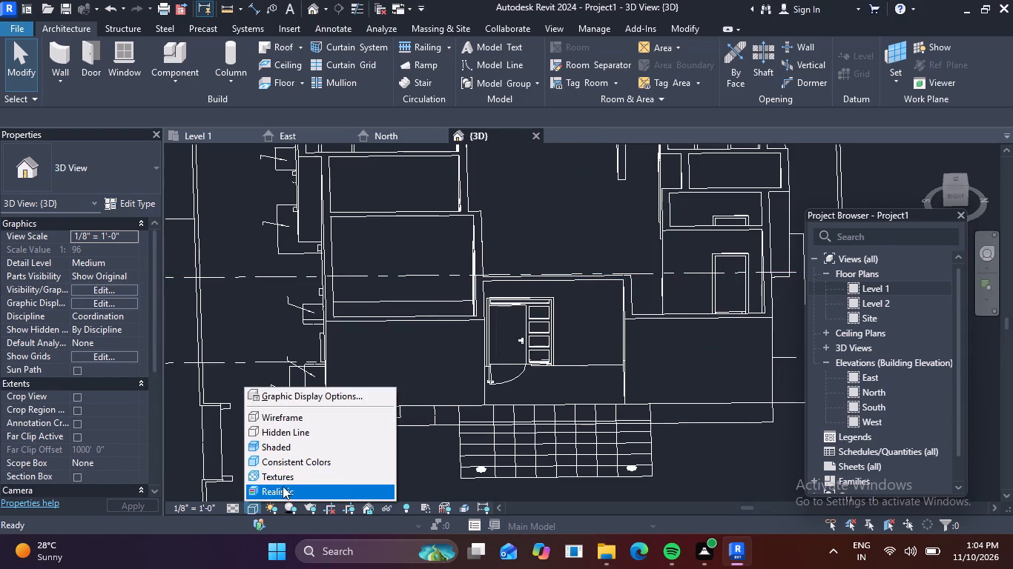
{"action": "left_click", "coordinate": [280, 490]}
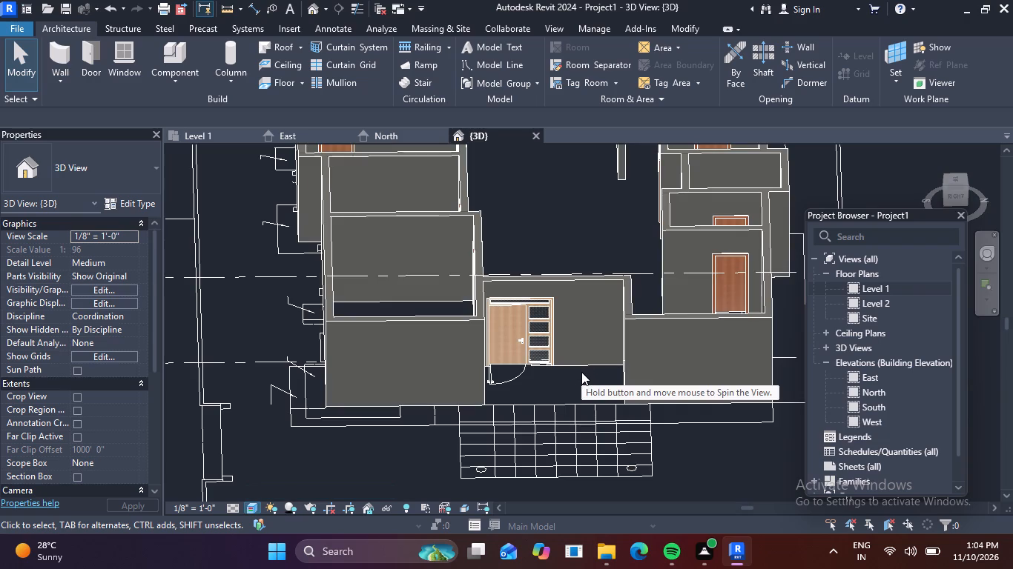
Examine the new main entrance door and the surrounding rooms in the 3D view.
{"action": "scroll", "coordinate": [519, 334], "scroll_direction": "up", "scroll_amount": 5}
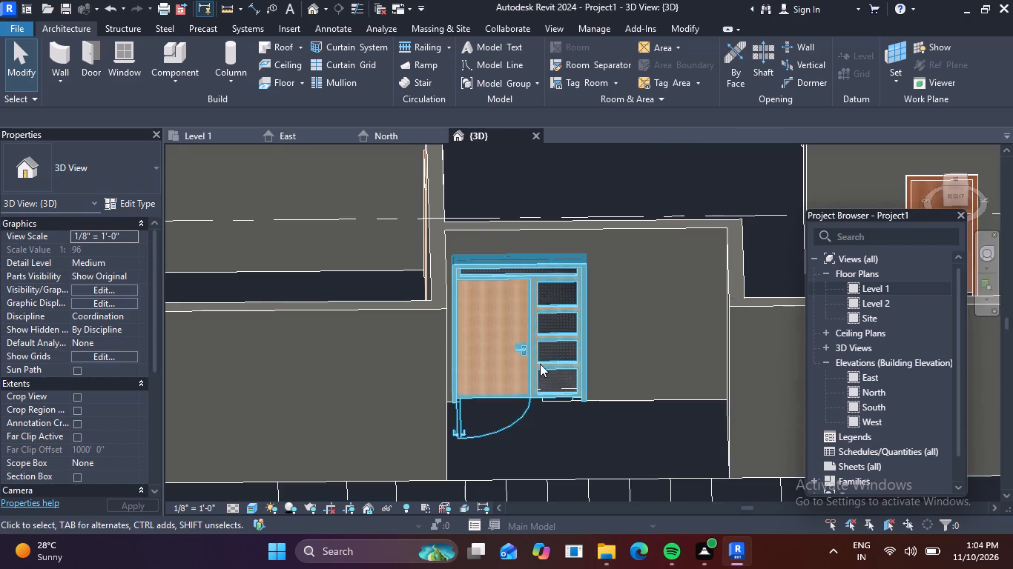
{"action": "scroll", "coordinate": [536, 354], "scroll_direction": "up", "scroll_amount": 3}
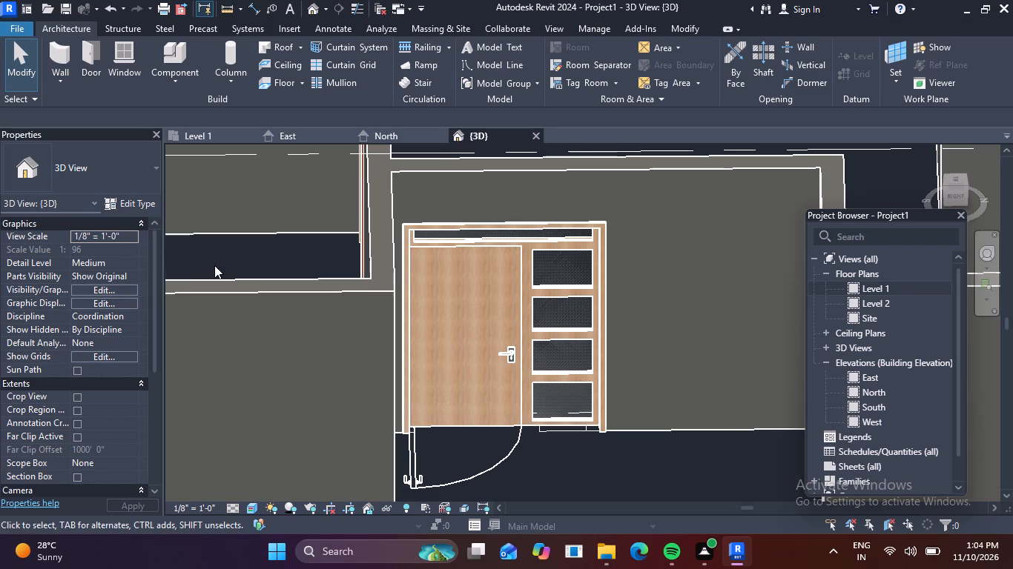
{"action": "scroll", "coordinate": [710, 339], "scroll_direction": "down", "scroll_amount": 7}
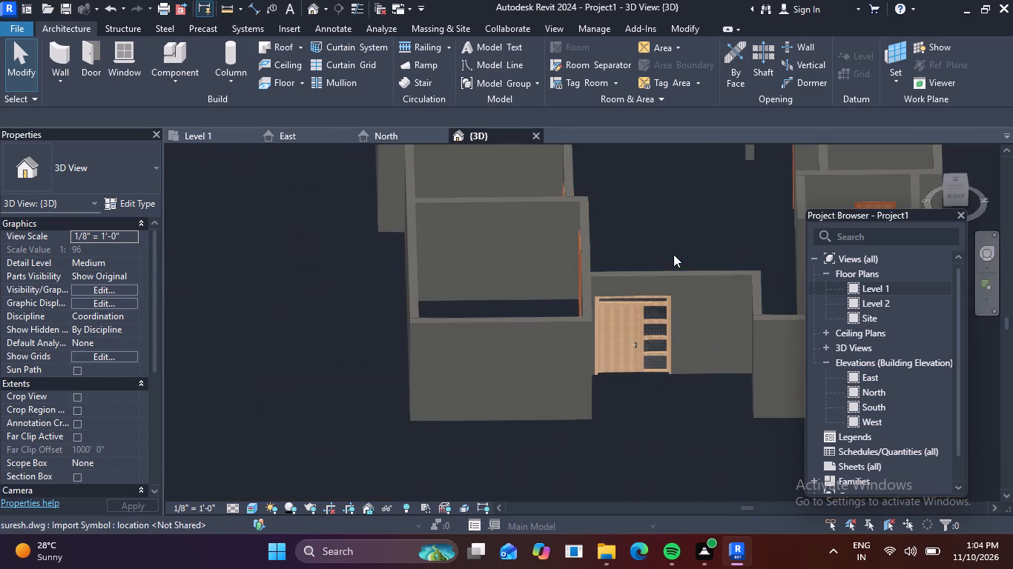
{"action": "middle_click_drag", "start_coordinate": [673, 254], "coordinate": [573, 389]}
{"action": "scroll", "coordinate": [653, 277], "scroll_direction": "down", "scroll_amount": 1}
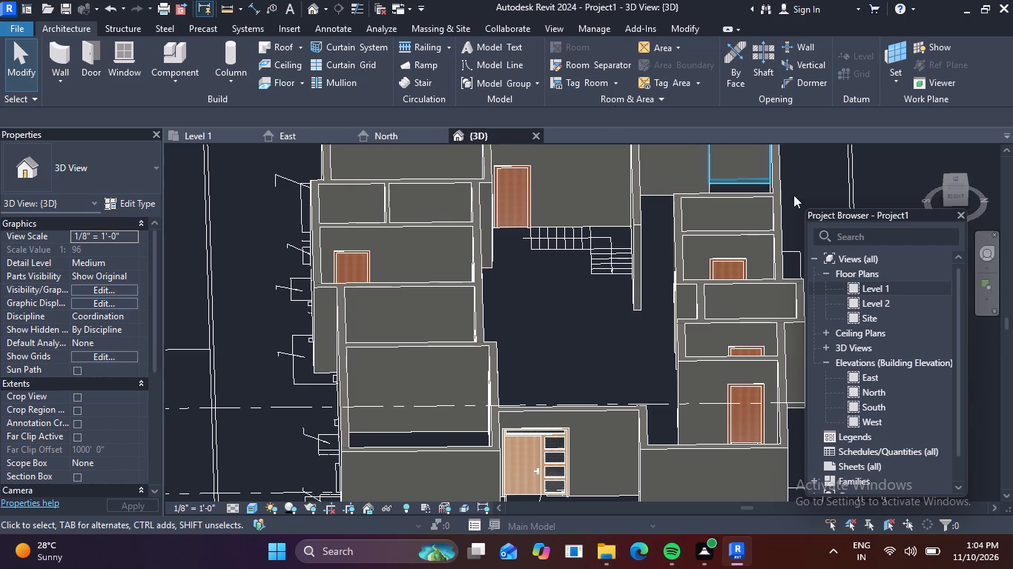
Return to the Level 1 floor plan, restart door placement and open the Load Family dialog.
{"action": "double_click", "coordinate": [852, 287]}
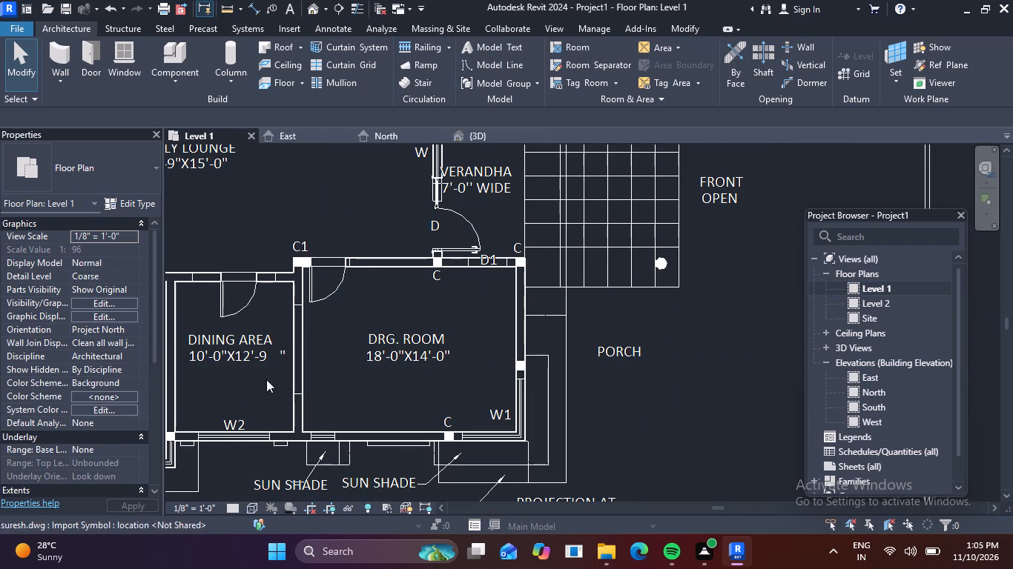
{"action": "scroll", "coordinate": [454, 388], "scroll_direction": "down", "scroll_amount": 2}
{"action": "middle_click_drag", "start_coordinate": [464, 373], "coordinate": [475, 387]}
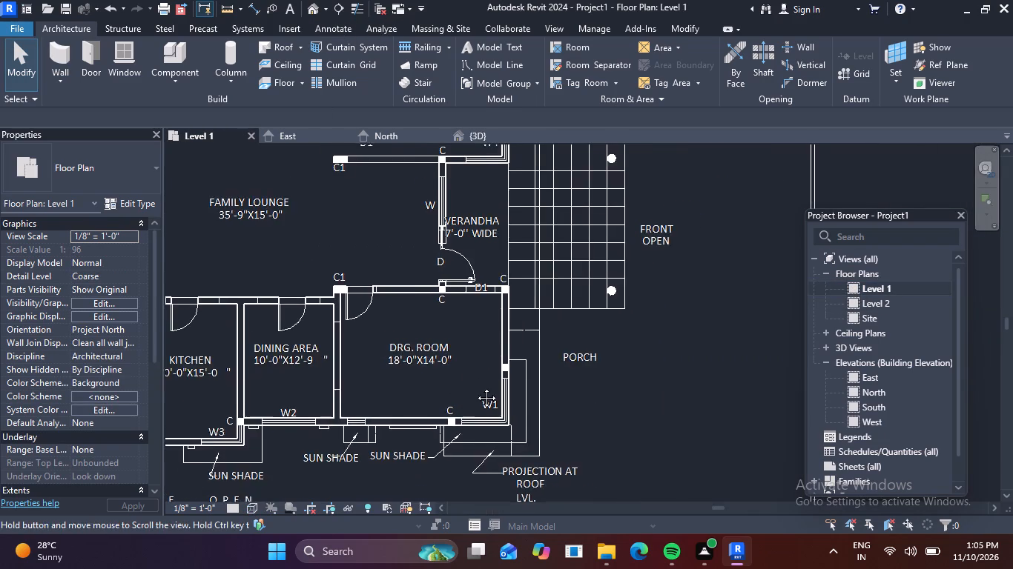
{"action": "middle_click_drag", "start_coordinate": [475, 387], "coordinate": [501, 416]}
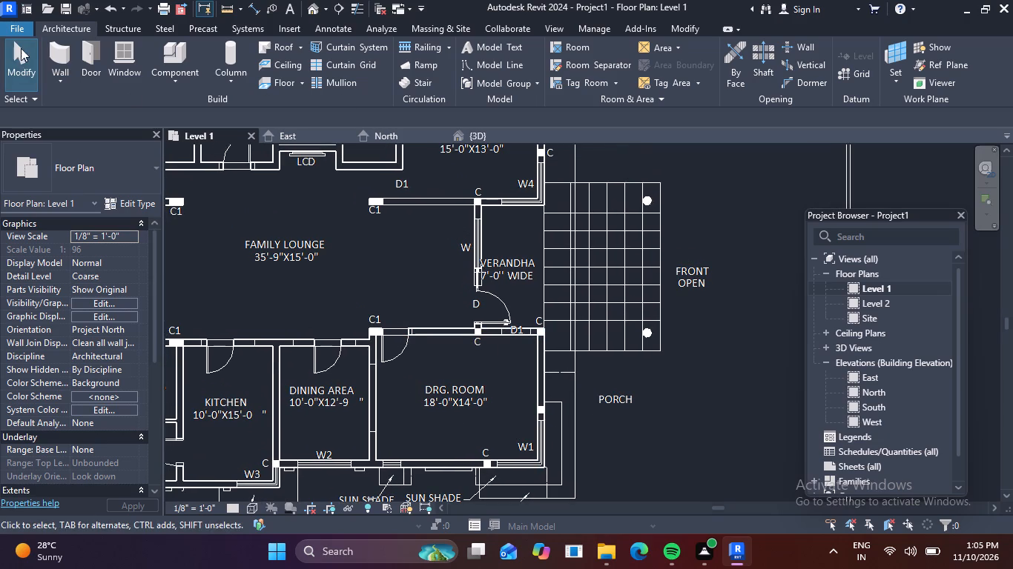
{"action": "left_click", "coordinate": [65, 50]}
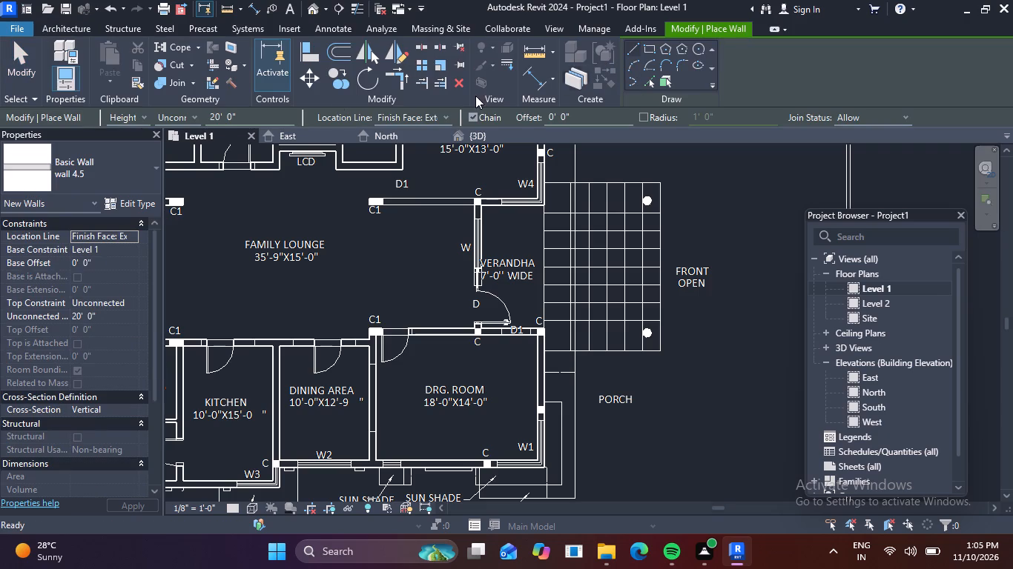
{"action": "left_click", "coordinate": [68, 23]}
{"action": "left_click", "coordinate": [91, 50]}
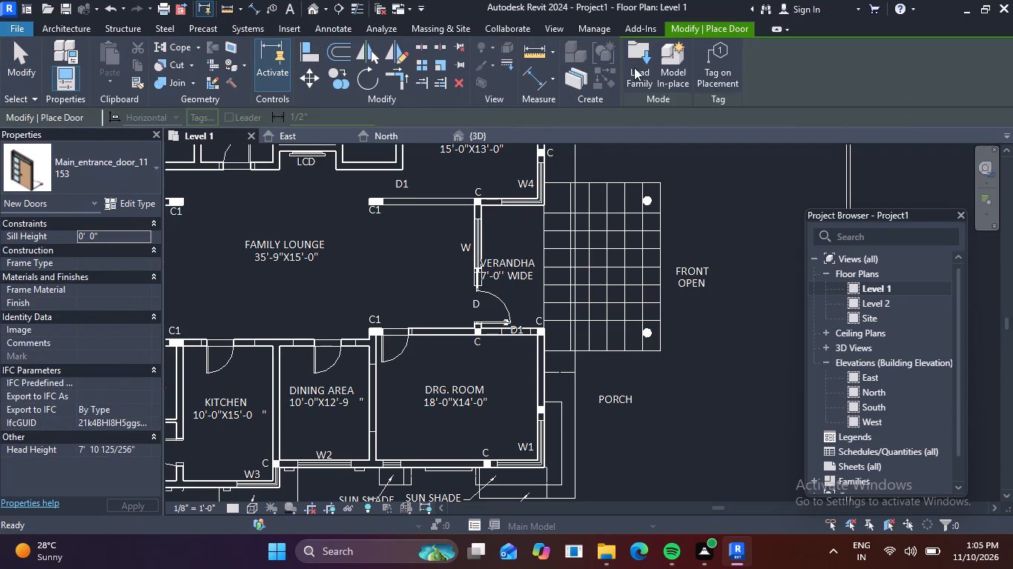
{"action": "left_click", "coordinate": [639, 67]}
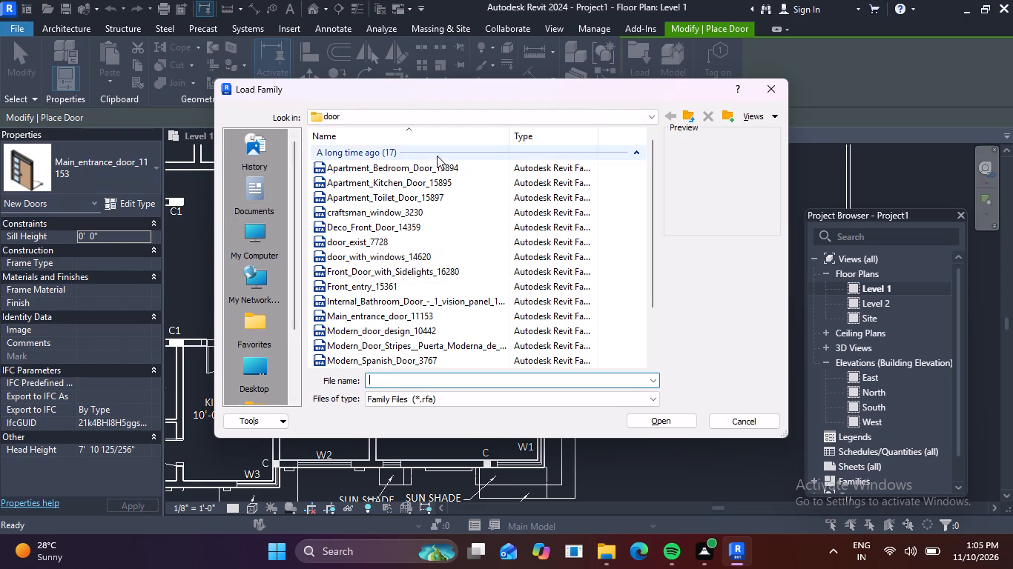
Browse the SSD (C:), Users and ACER folders for another location of door families to load.
{"action": "left_click", "coordinate": [451, 122]}
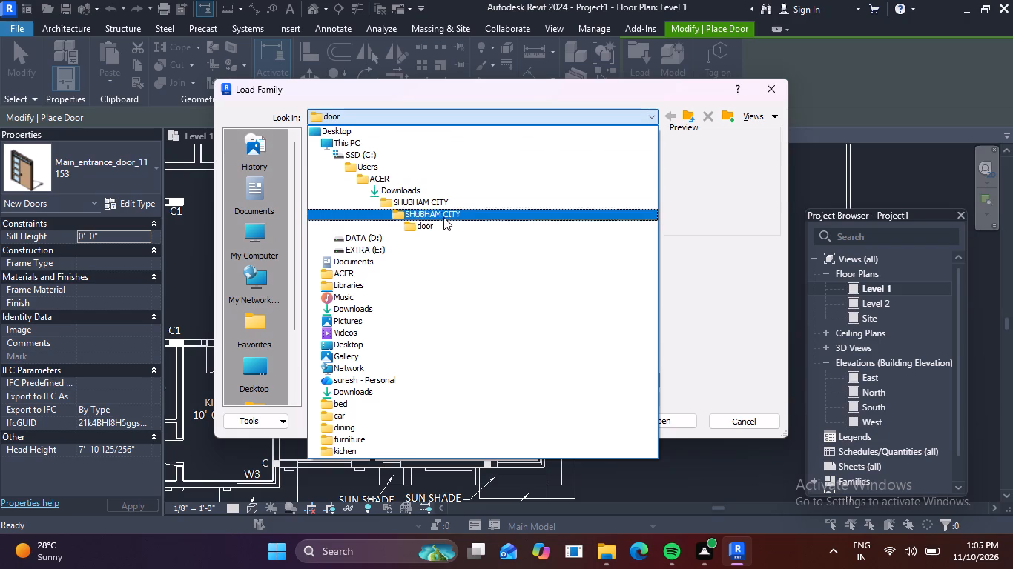
{"action": "left_click", "coordinate": [381, 178]}
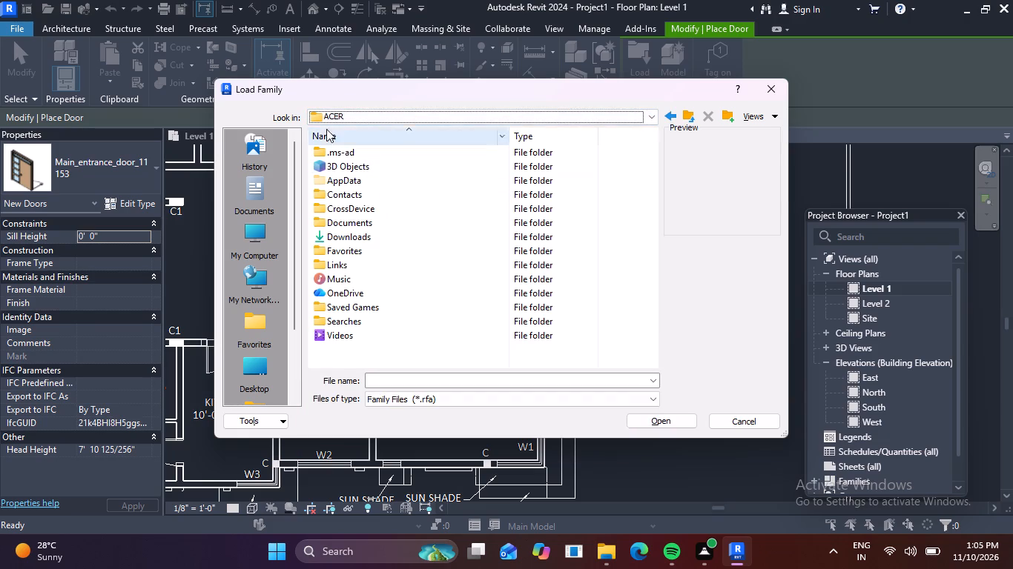
{"action": "left_click", "coordinate": [670, 116]}
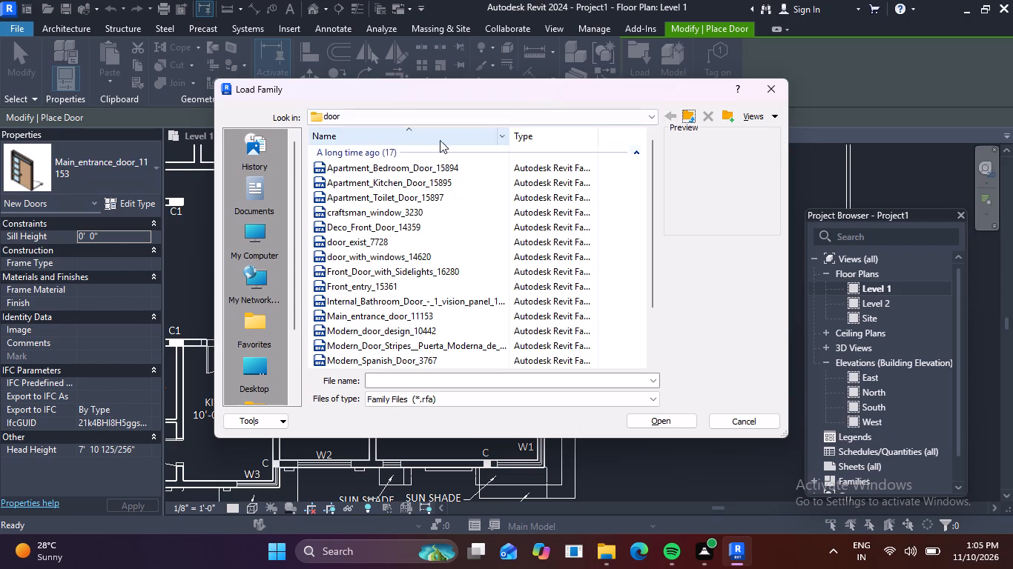
{"action": "left_click", "coordinate": [427, 116]}
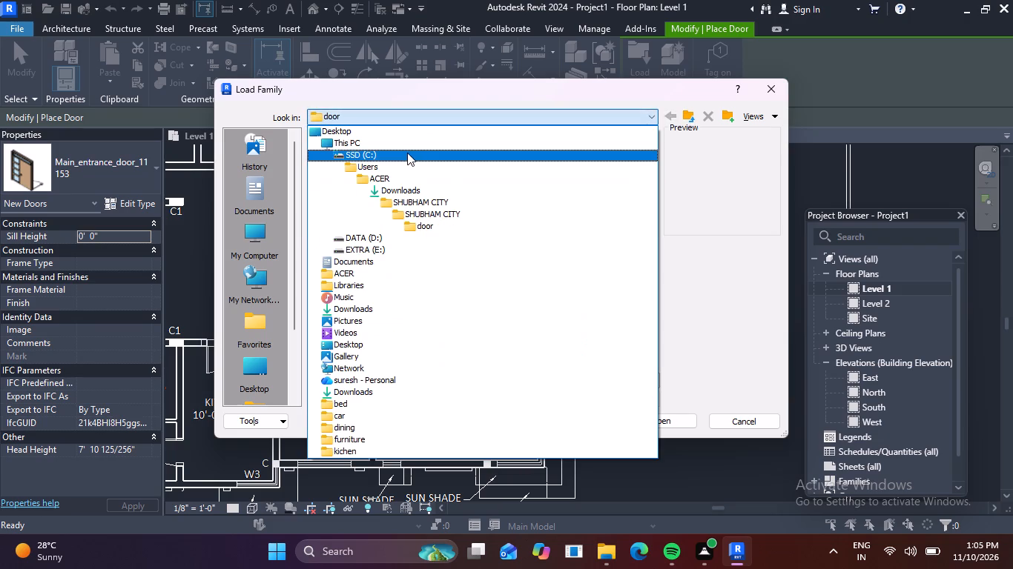
{"action": "left_click", "coordinate": [409, 153]}
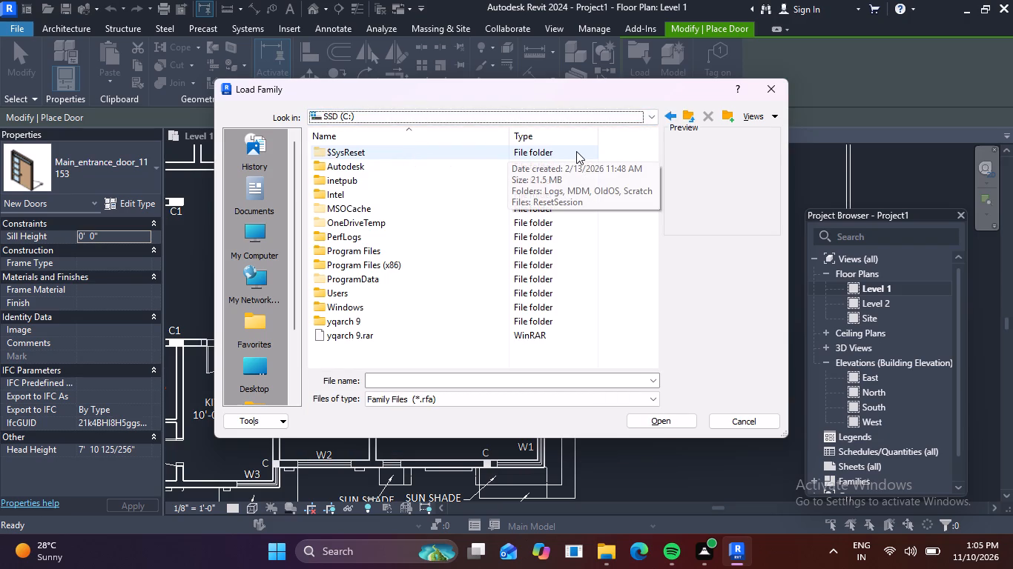
{"action": "left_click", "coordinate": [666, 119]}
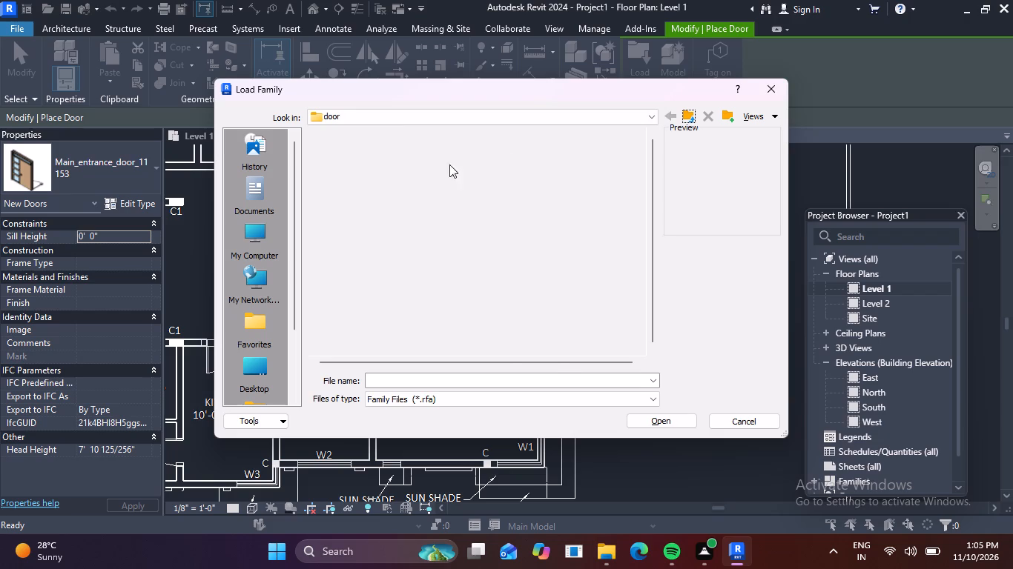
{"action": "left_click", "coordinate": [426, 119]}
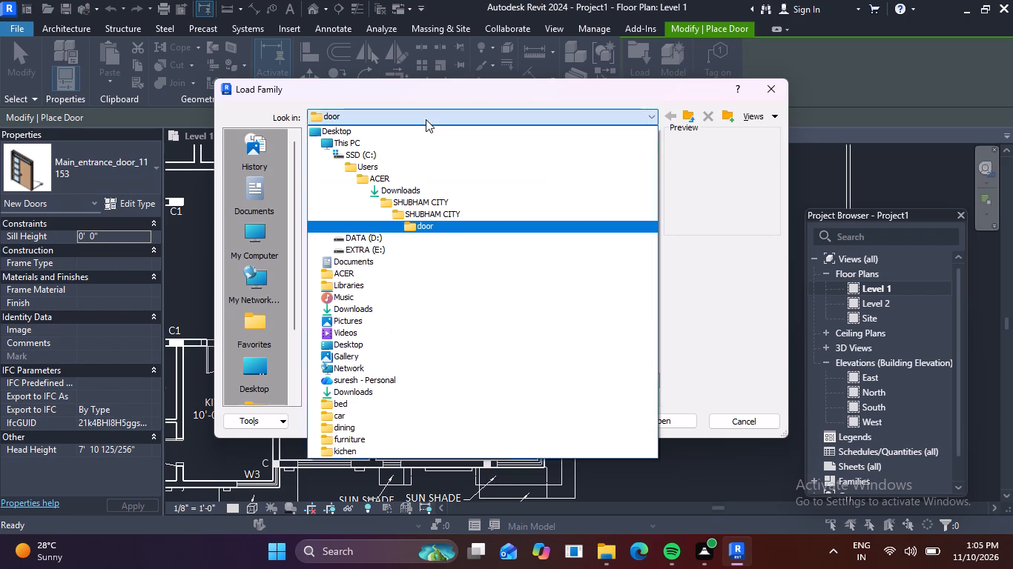
{"action": "left_click", "coordinate": [403, 167]}
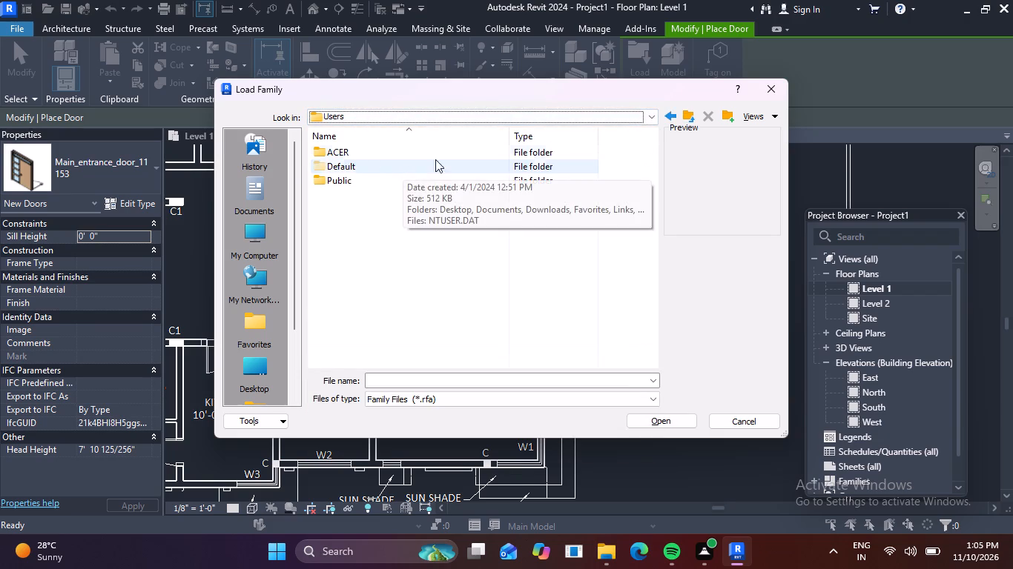
{"action": "left_click", "coordinate": [665, 113]}
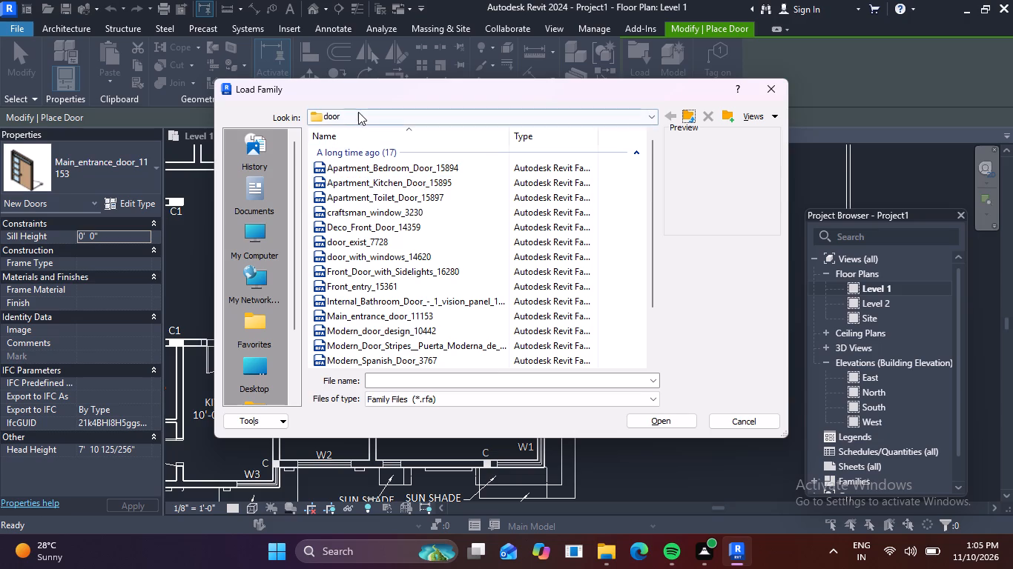
{"action": "left_click", "coordinate": [358, 112]}
{"action": "left_click", "coordinate": [403, 180]}
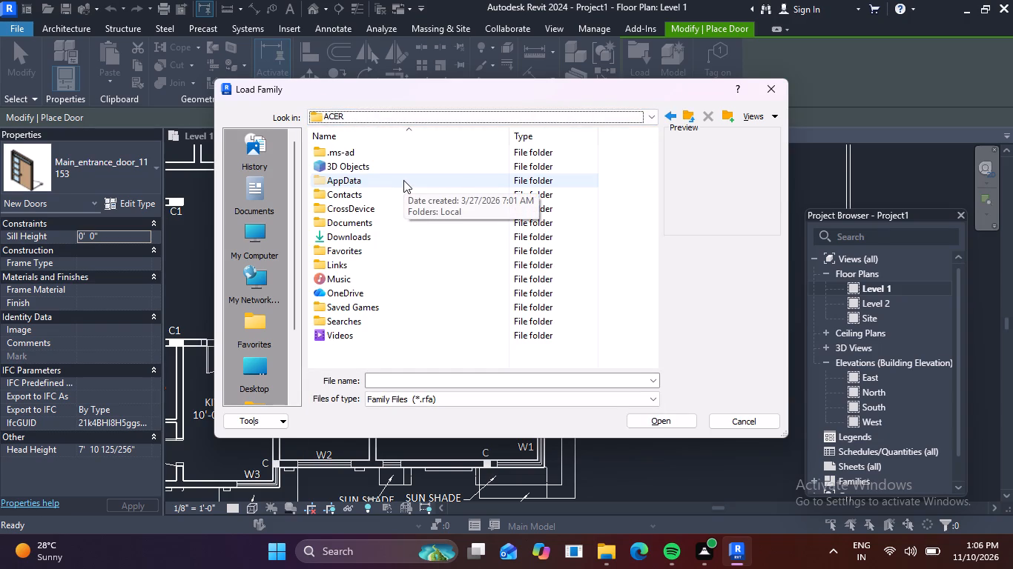
{"action": "left_click", "coordinate": [664, 118]}
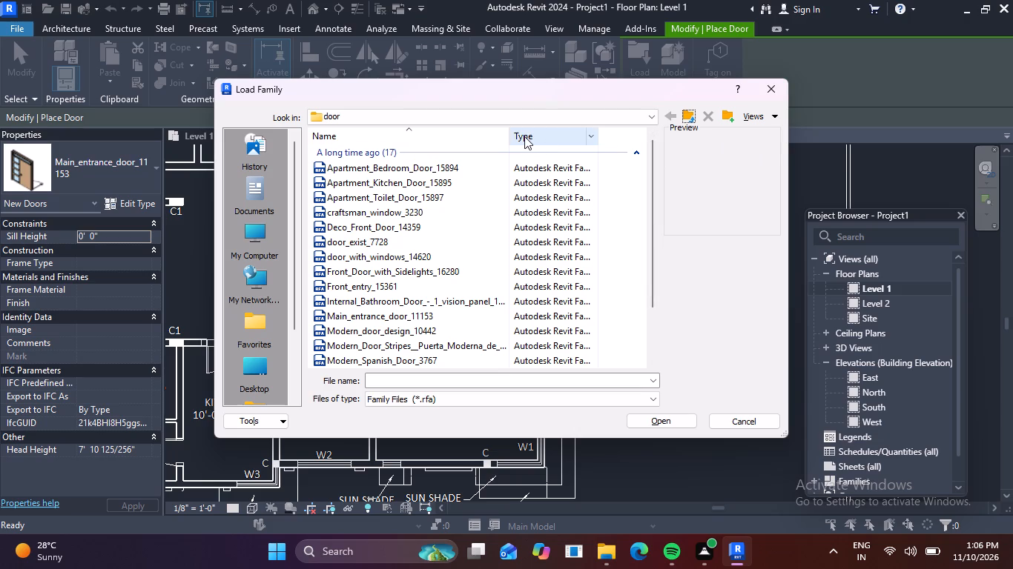
{"action": "left_click", "coordinate": [474, 115]}
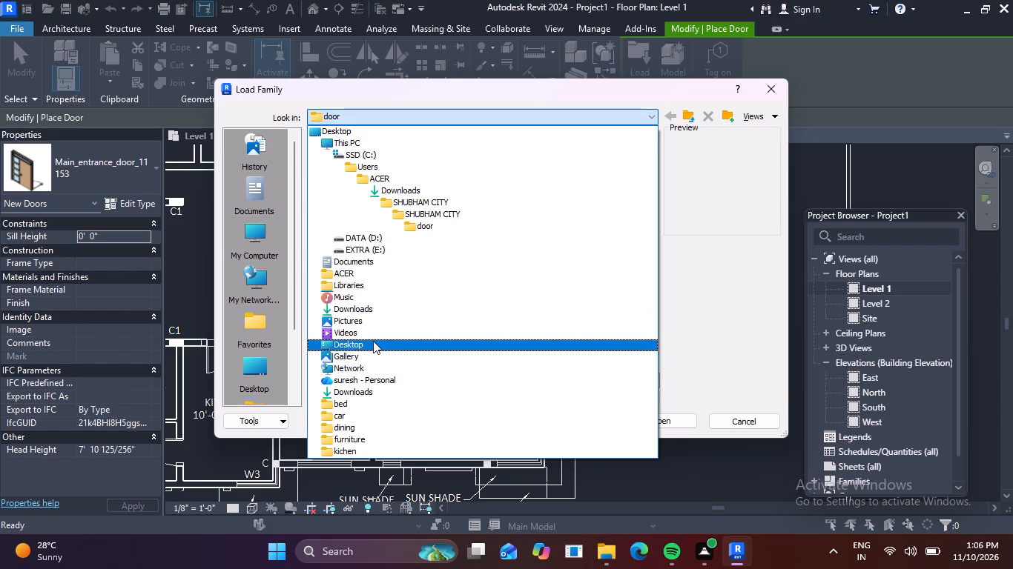
{"action": "left_click", "coordinate": [400, 179]}
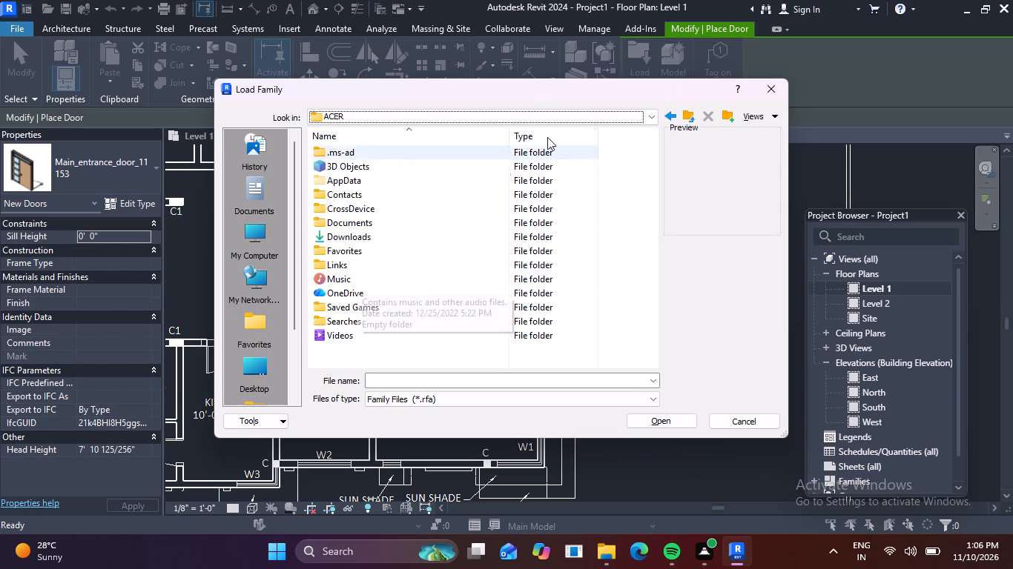
{"action": "left_click", "coordinate": [669, 122]}
{"action": "left_click", "coordinate": [470, 120]}
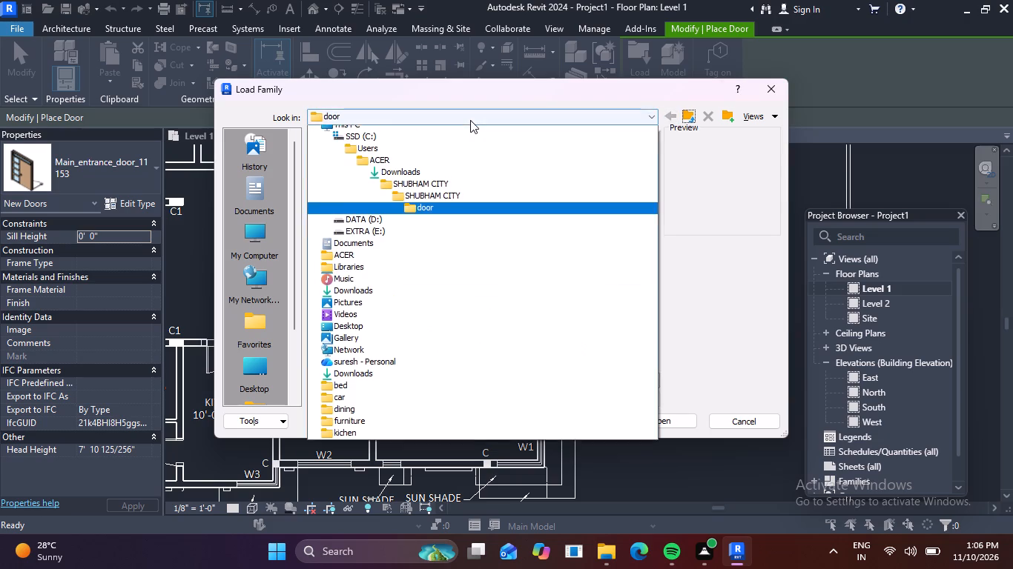
{"action": "left_click", "coordinate": [407, 176]}
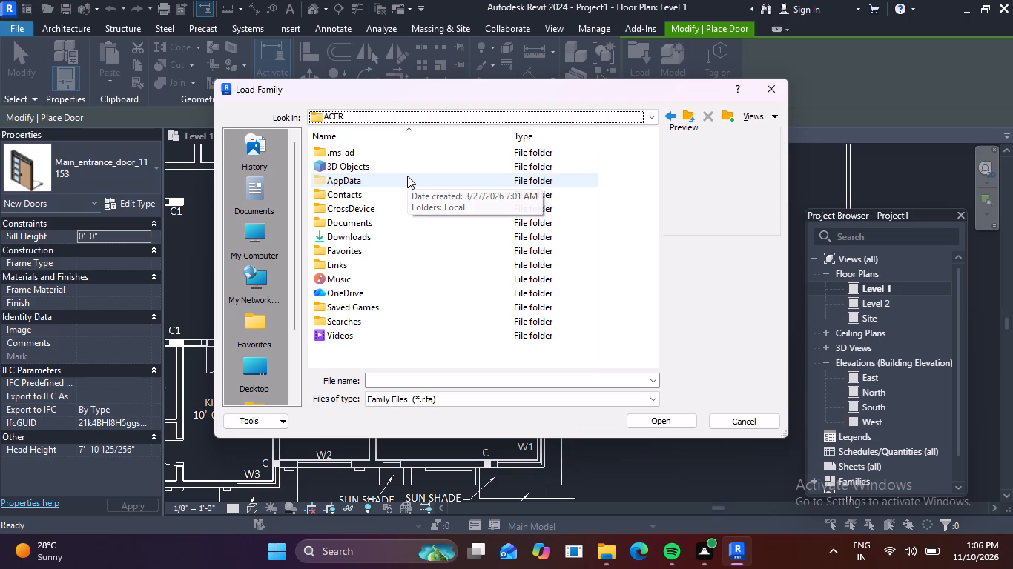
{"action": "left_click", "coordinate": [675, 115]}
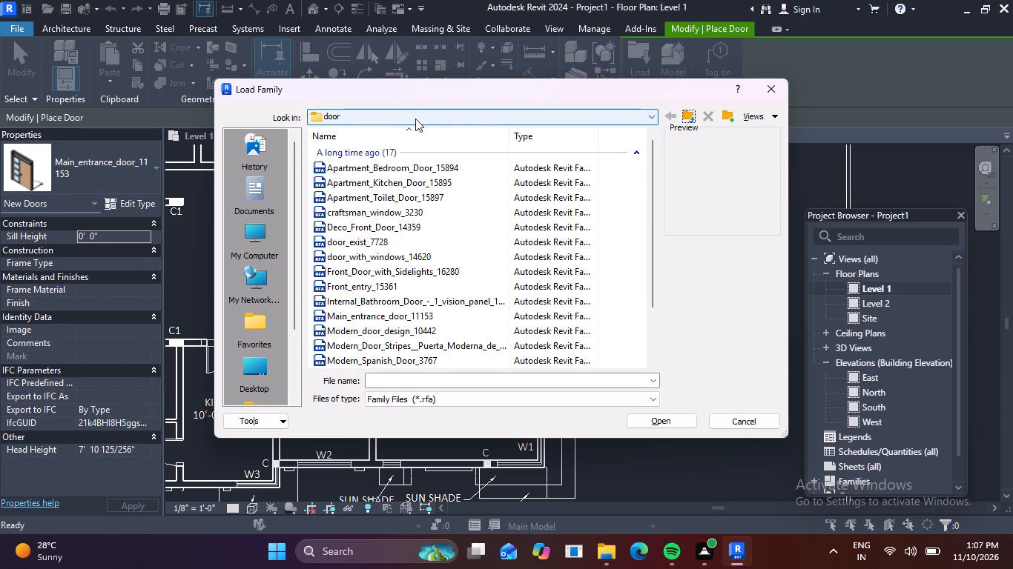
{"action": "left_click", "coordinate": [588, 120]}
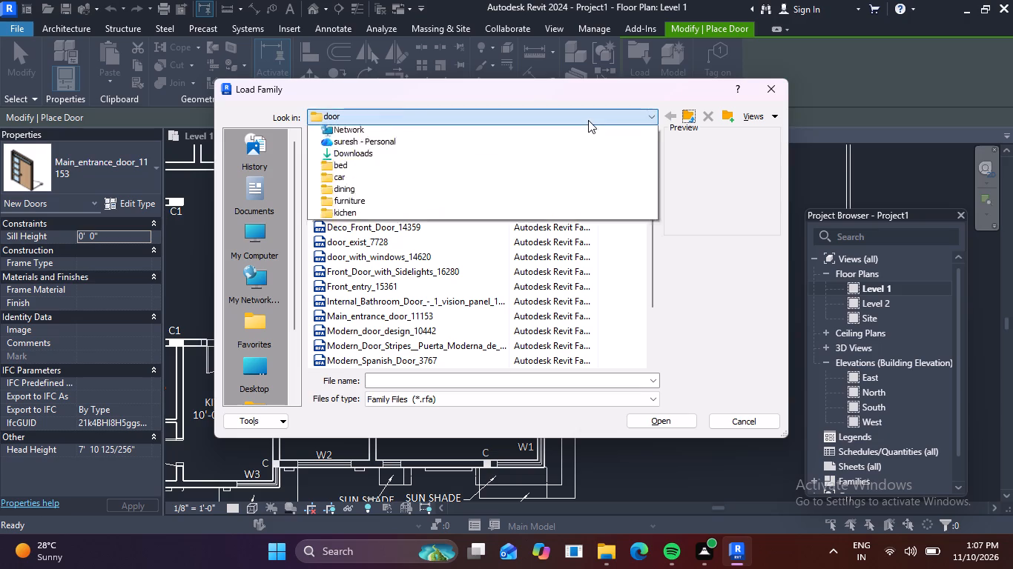
{"action": "left_click", "coordinate": [429, 173]}
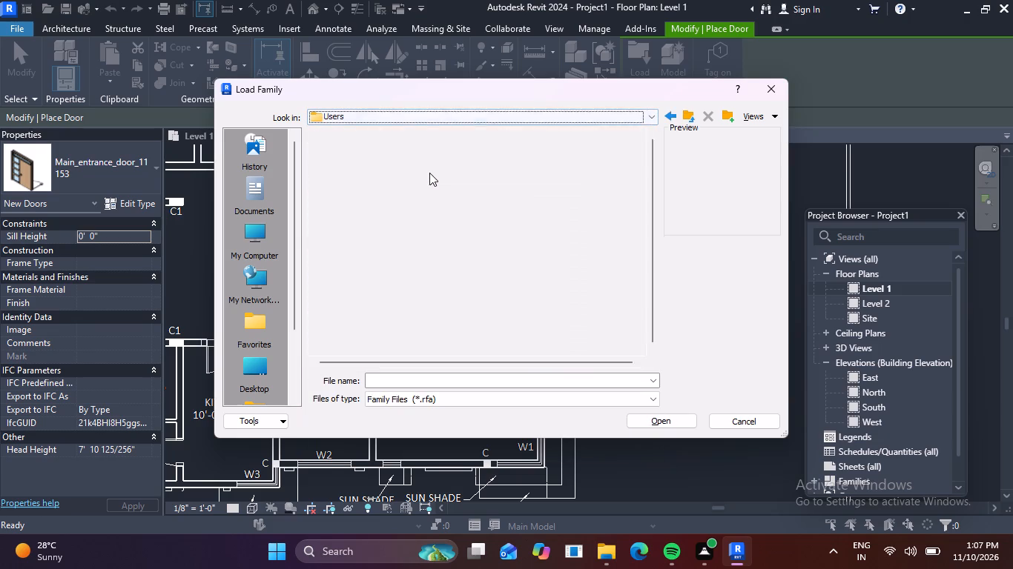
{"action": "double_click", "coordinate": [429, 147]}
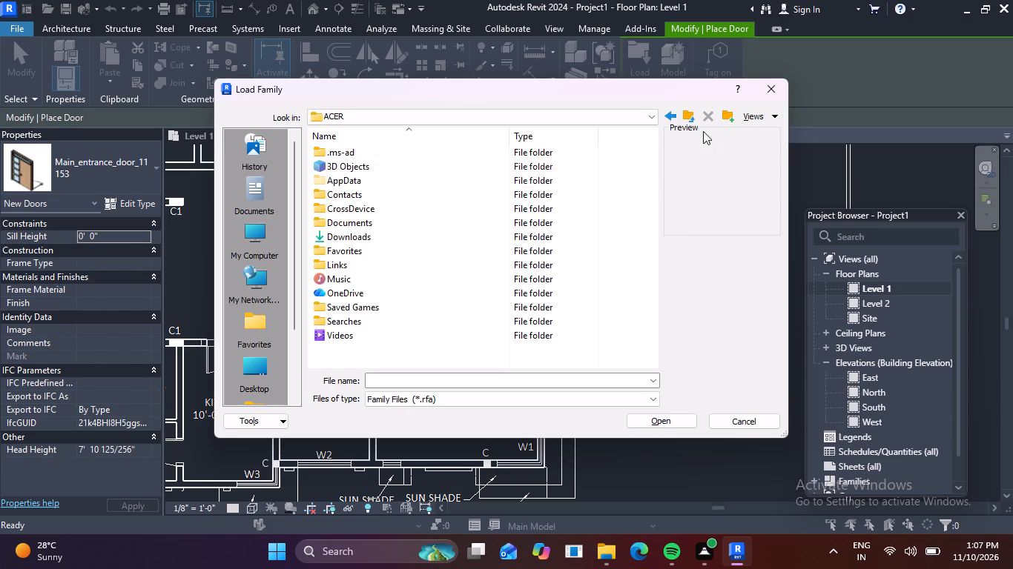
{"action": "left_click", "coordinate": [676, 116]}
{"action": "left_click", "coordinate": [676, 116]}
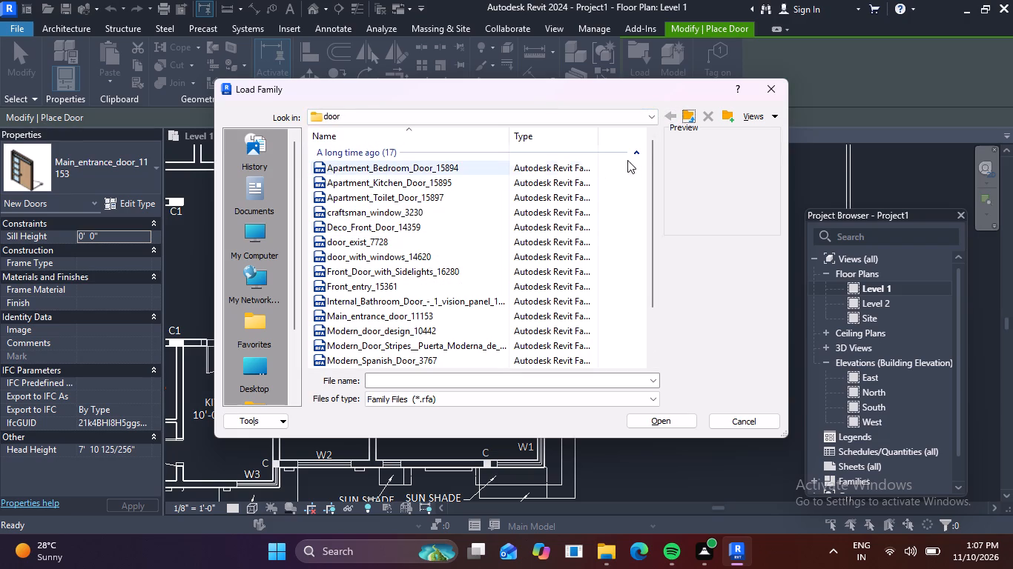
Look through the family category folders in SHUBHAM CITY and reopen its door folder.
{"action": "left_click", "coordinate": [344, 115]}
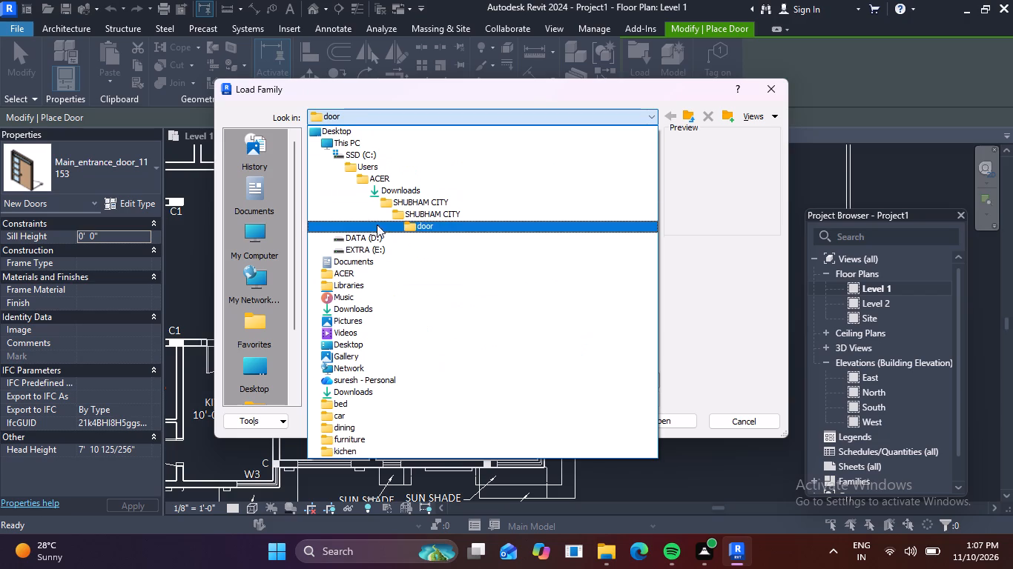
{"action": "left_click", "coordinate": [432, 214]}
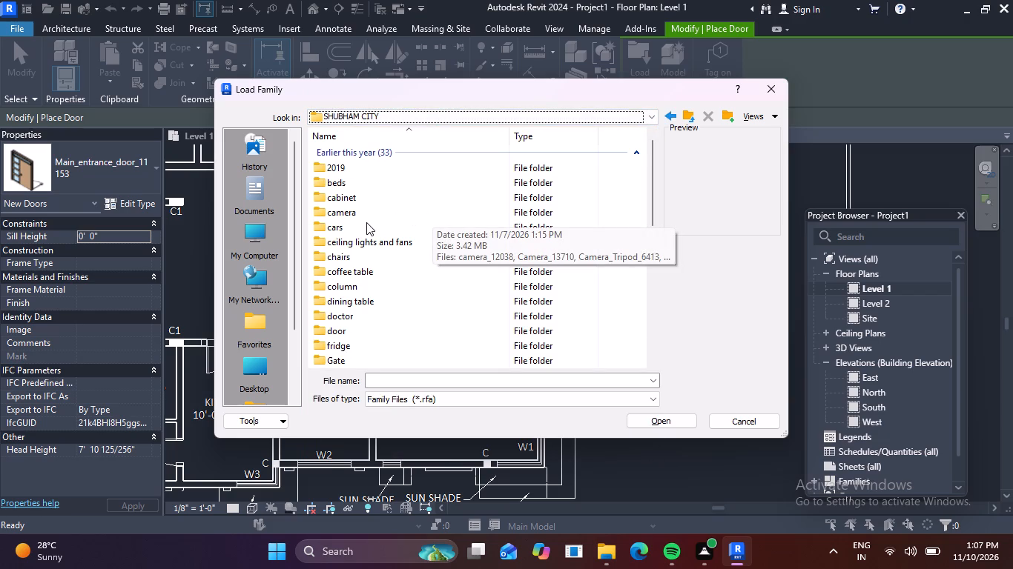
{"action": "scroll", "coordinate": [383, 262], "scroll_direction": "down", "scroll_amount": 1}
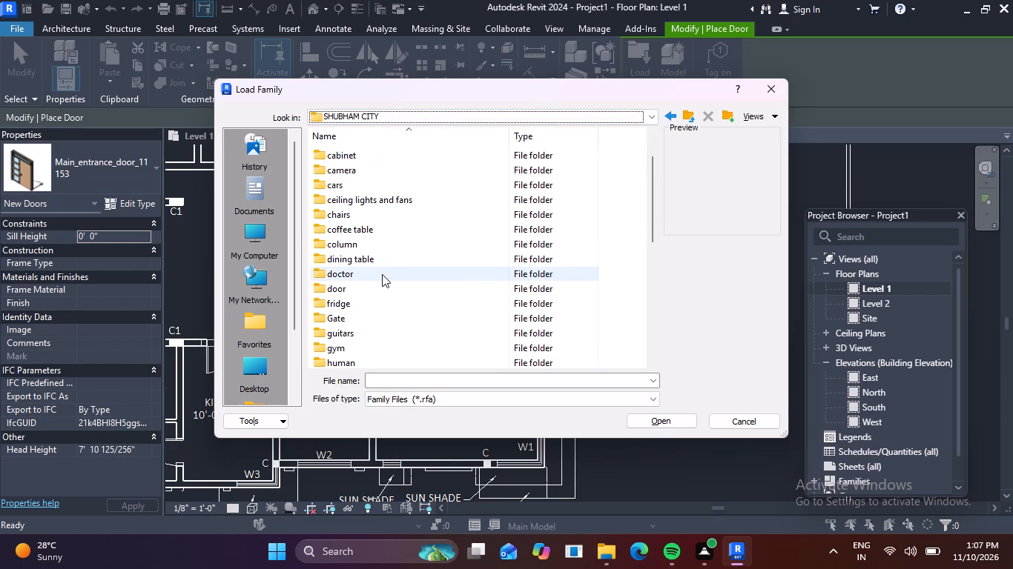
{"action": "scroll", "coordinate": [369, 279], "scroll_direction": "down", "scroll_amount": 2}
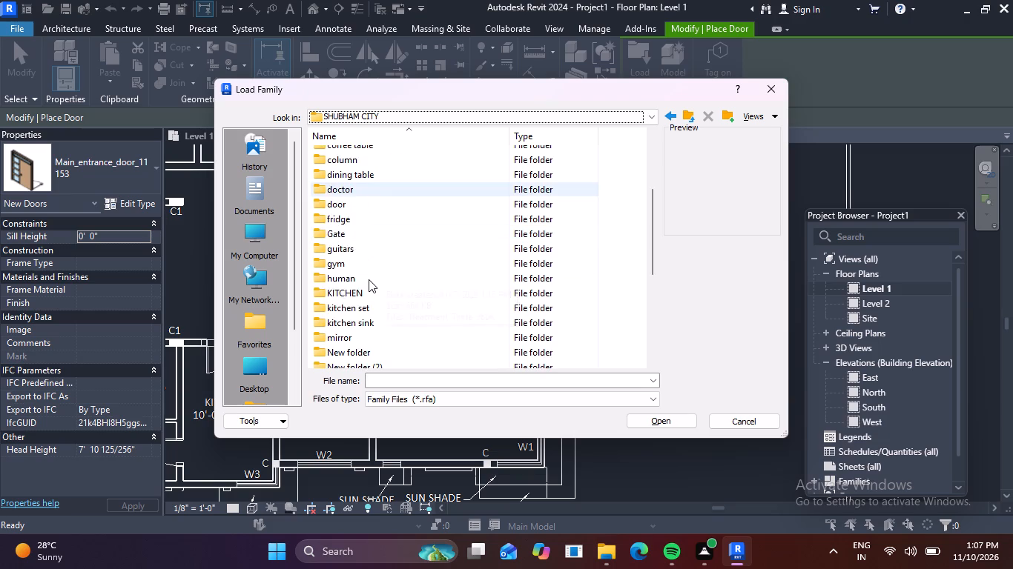
{"action": "scroll", "coordinate": [369, 279], "scroll_direction": "down", "scroll_amount": 7}
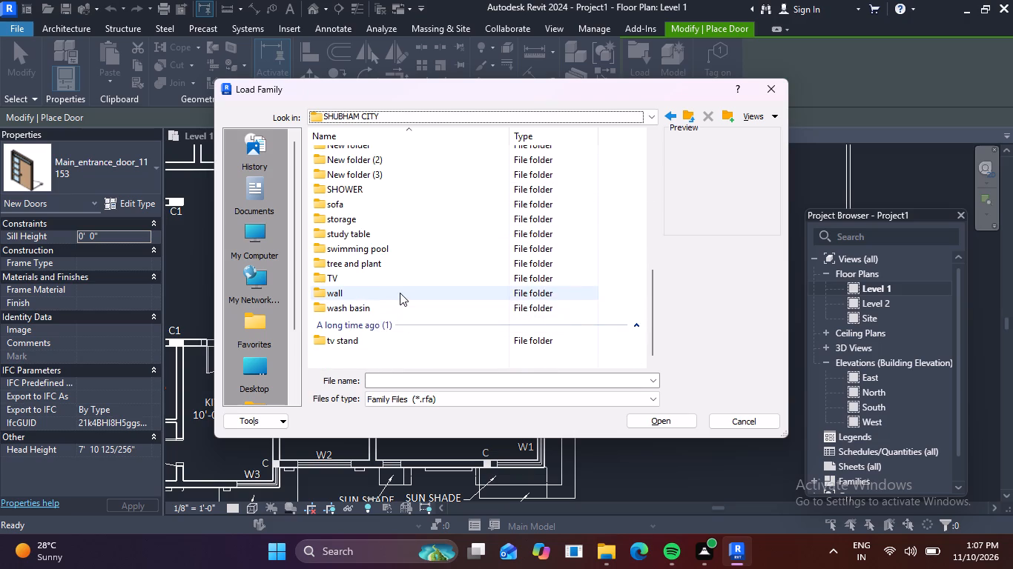
{"action": "scroll", "coordinate": [400, 293], "scroll_direction": "up", "scroll_amount": 6}
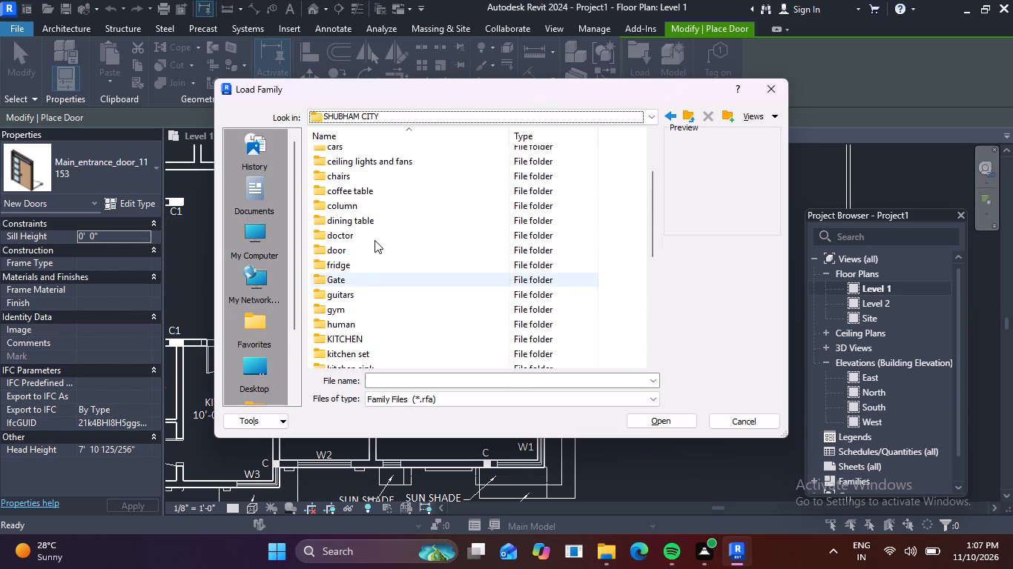
{"action": "double_click", "coordinate": [332, 249]}
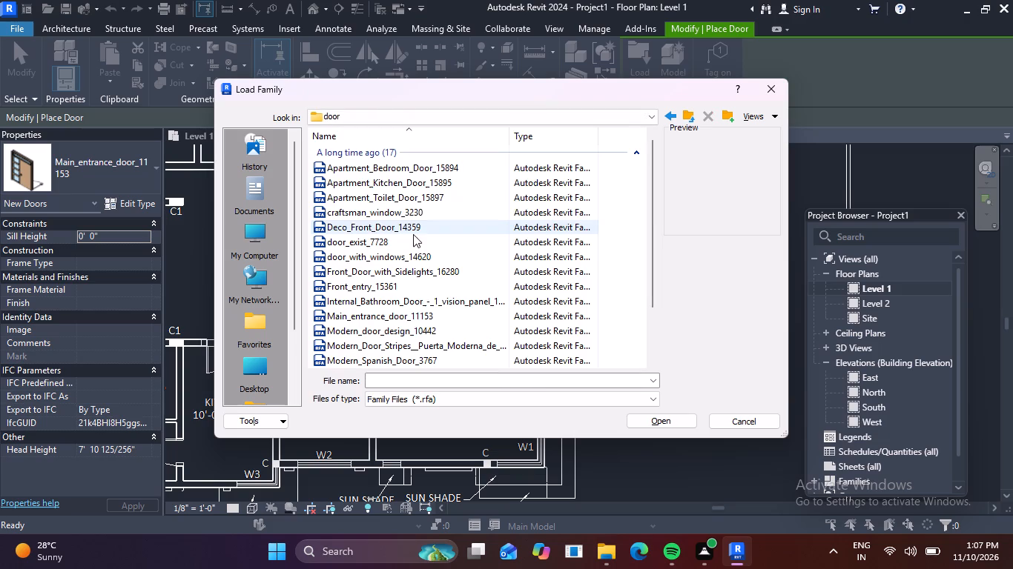
Preview several window and door families in the door folder and load Modern_door_design_10442.
{"action": "scroll", "coordinate": [416, 187], "scroll_direction": "up", "scroll_amount": 3}
{"action": "scroll", "coordinate": [412, 294], "scroll_direction": "down", "scroll_amount": 6}
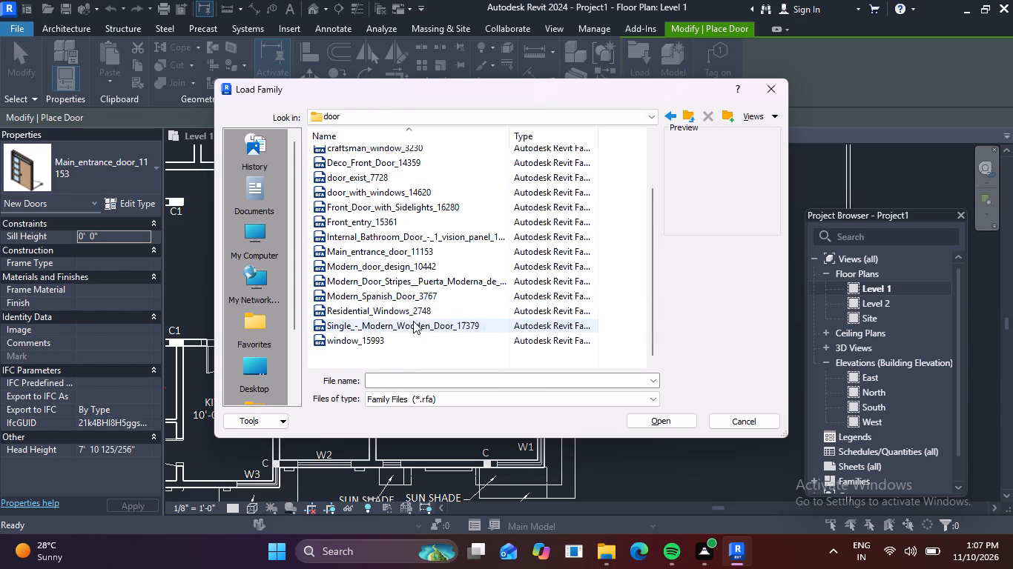
{"action": "left_click", "coordinate": [356, 343]}
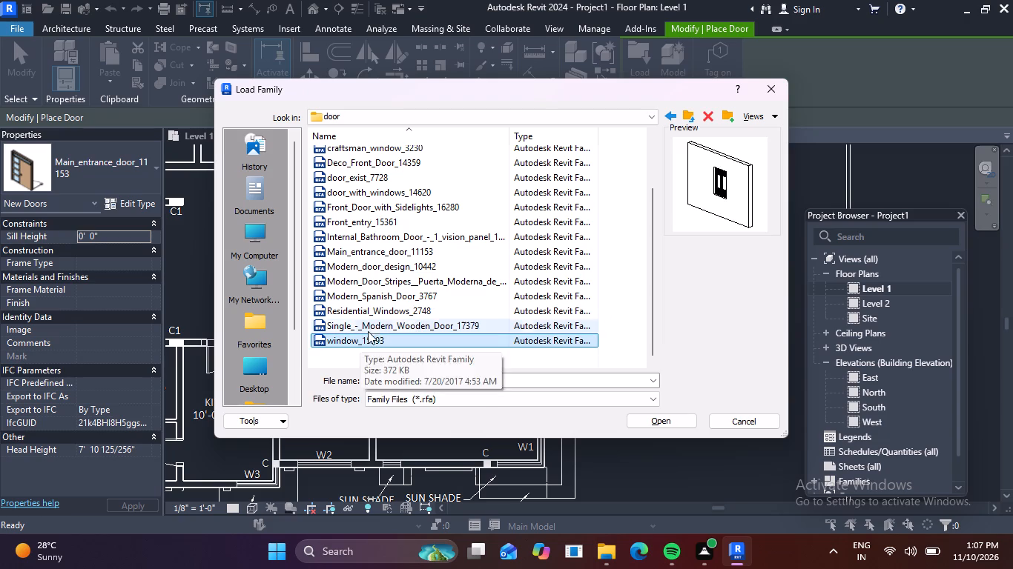
{"action": "left_click", "coordinate": [372, 327]}
{"action": "left_click", "coordinate": [387, 309]}
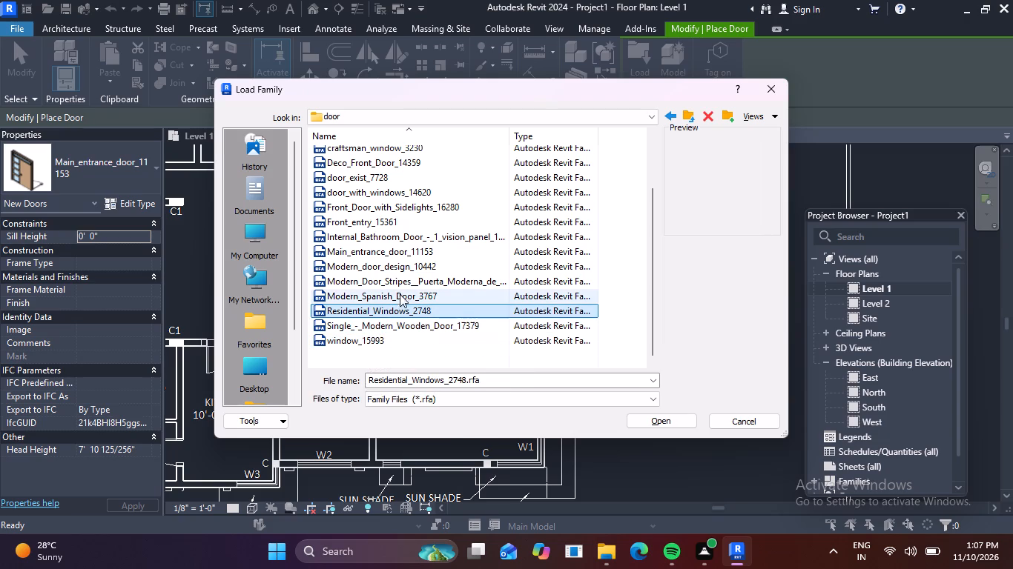
{"action": "left_click", "coordinate": [400, 293]}
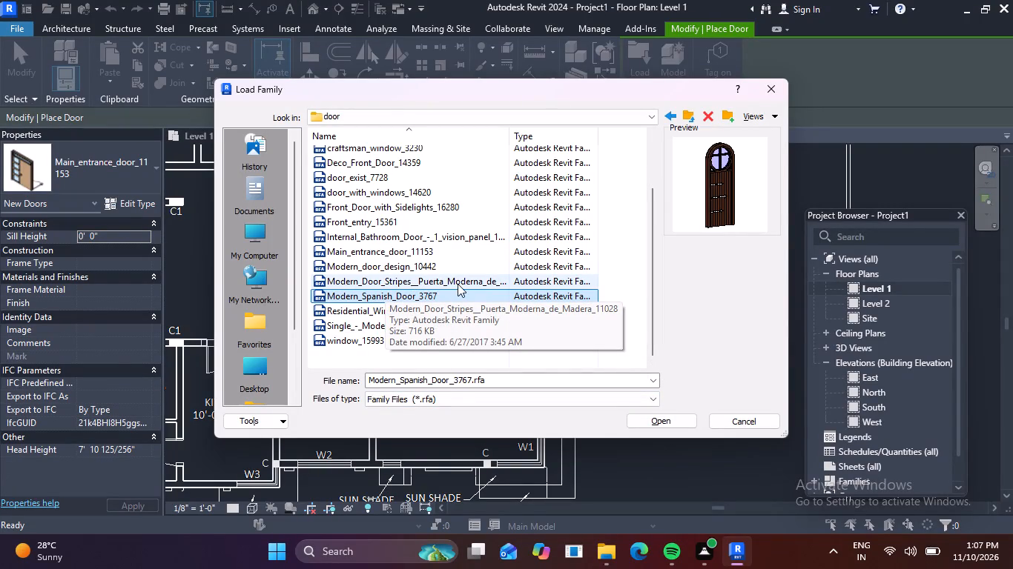
{"action": "left_click", "coordinate": [380, 266]}
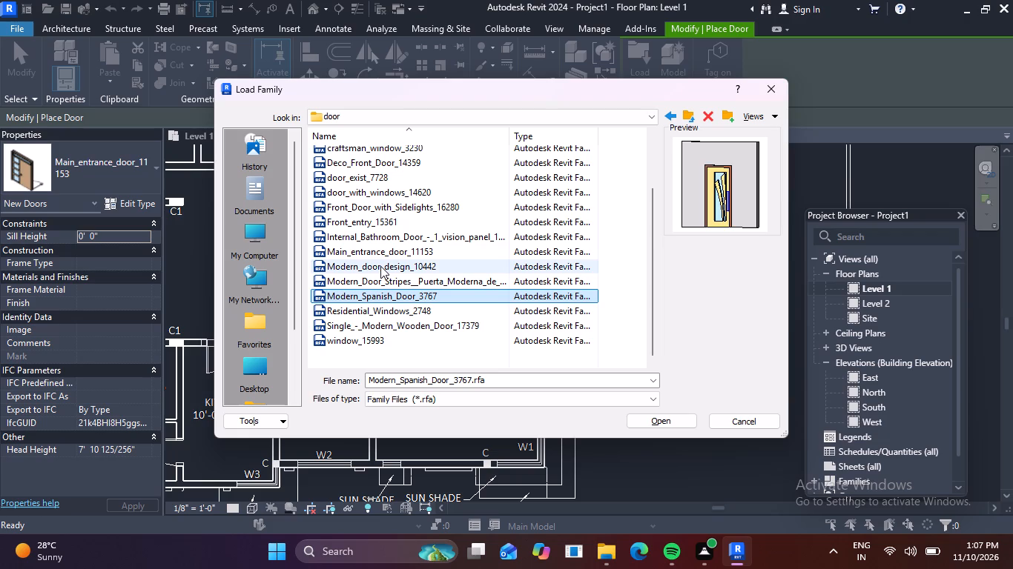
{"action": "left_click", "coordinate": [668, 423]}
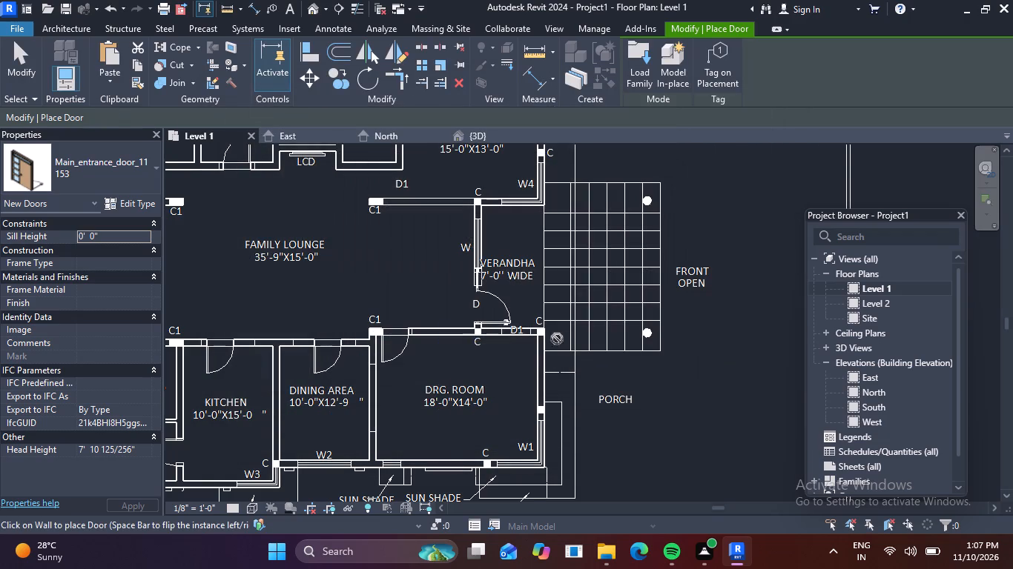
Place a Main_entrance_door_11153 door in the dining area's wall to the family lounge, centred about 3'-6" from the drawing room wall.
{"action": "middle_click_drag", "start_coordinate": [458, 342], "coordinate": [553, 353]}
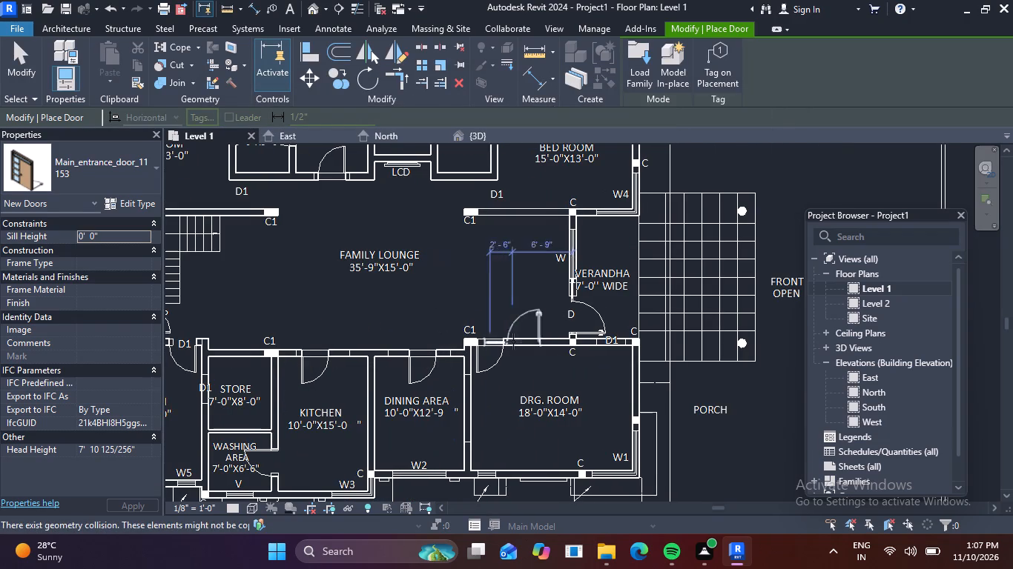
{"action": "left_click", "coordinate": [436, 350]}
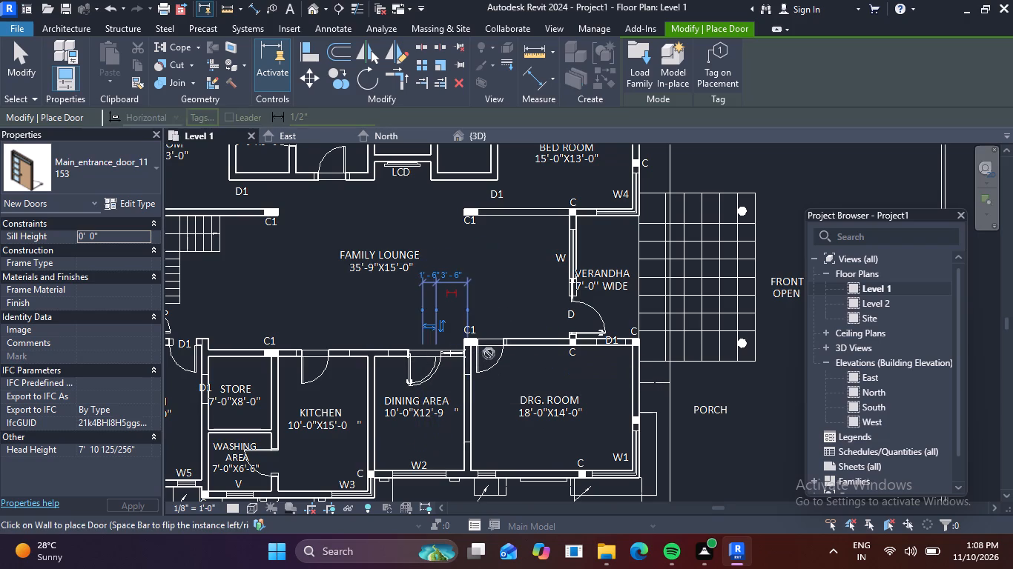
In the 3D view, delete the Main_entrance_door_11153 door overlapping the single-flush door in the dining area's wall to the family lounge.
{"action": "key", "text": "Escape"}
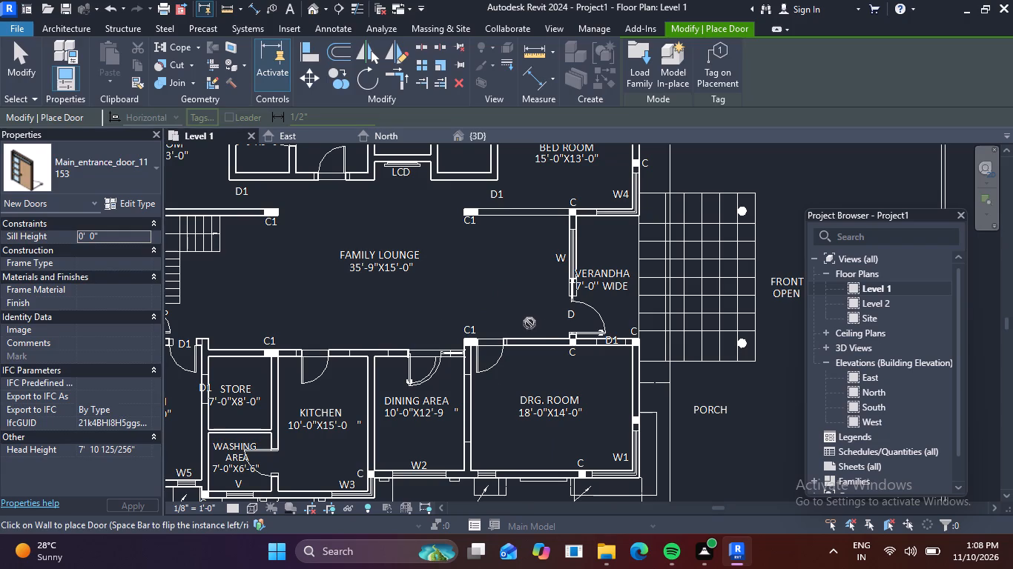
{"action": "key", "text": "Escape"}
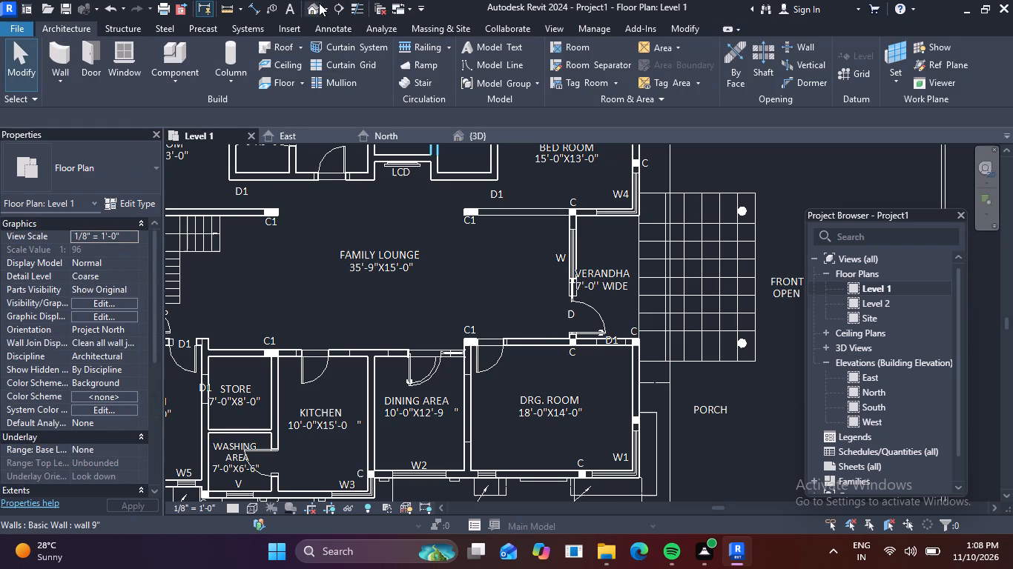
{"action": "left_click", "coordinate": [306, 9]}
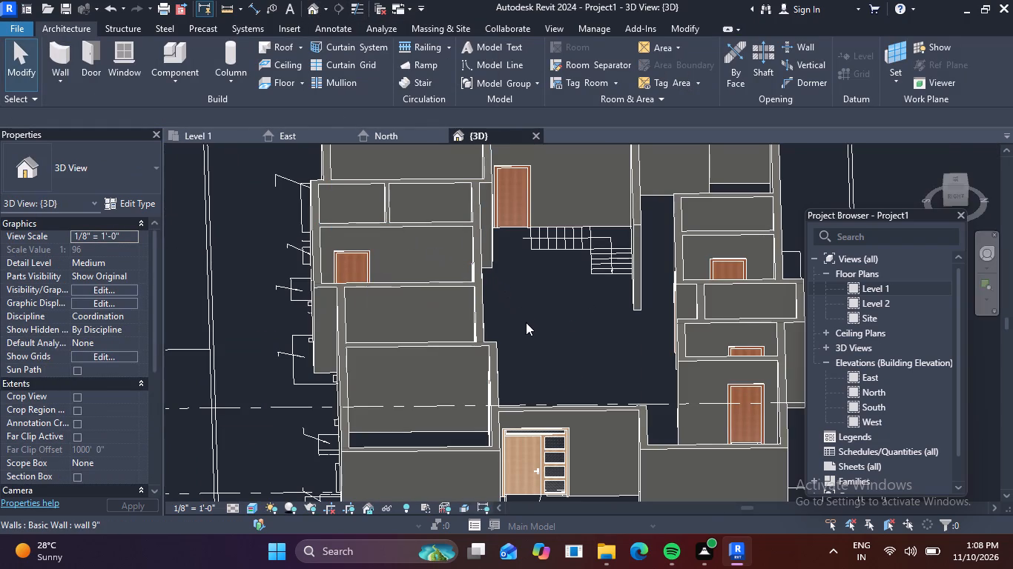
{"action": "middle_click_drag", "start_coordinate": [532, 344], "coordinate": [491, 352], "text": "shift"}
{"action": "middle_click_drag", "start_coordinate": [533, 342], "coordinate": [440, 330]}
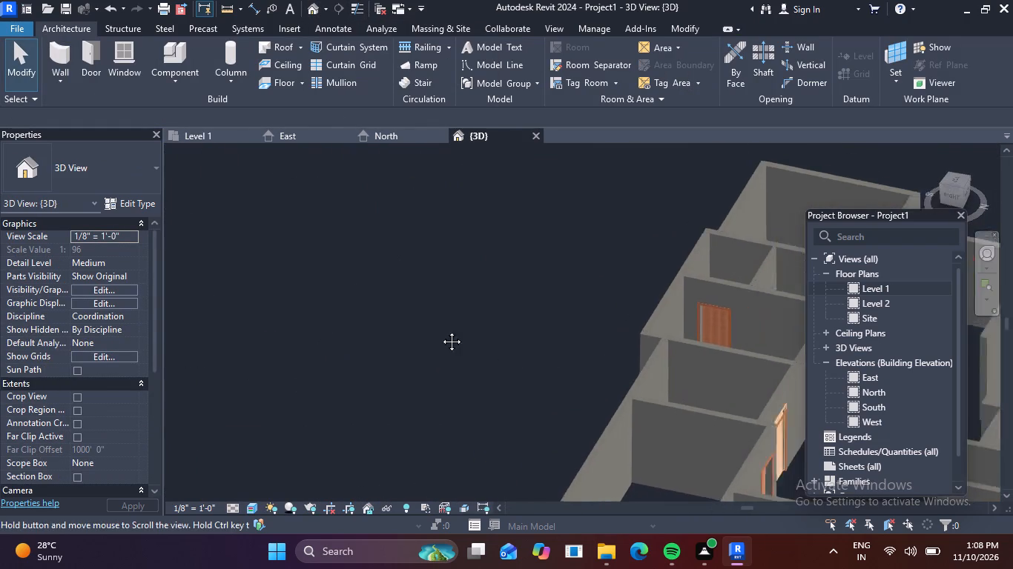
{"action": "middle_click_drag", "start_coordinate": [440, 330], "coordinate": [288, 242]}
{"action": "middle_click_drag", "start_coordinate": [492, 392], "coordinate": [454, 379], "text": "shift"}
{"action": "middle_click_drag", "start_coordinate": [475, 381], "coordinate": [258, 202]}
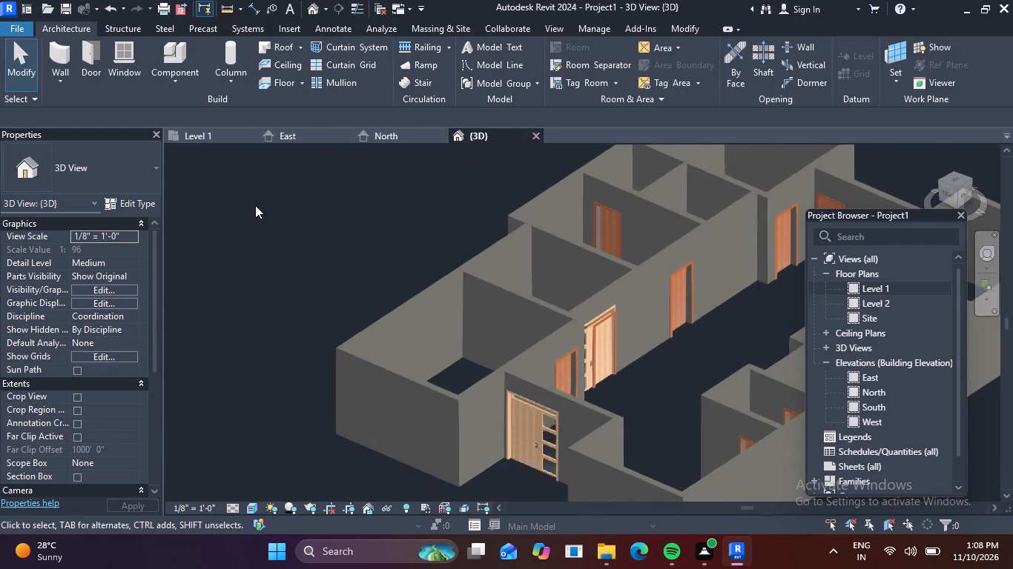
{"action": "middle_click_drag", "start_coordinate": [449, 396], "coordinate": [417, 376]}
{"action": "middle_click_drag", "start_coordinate": [443, 381], "coordinate": [251, 191]}
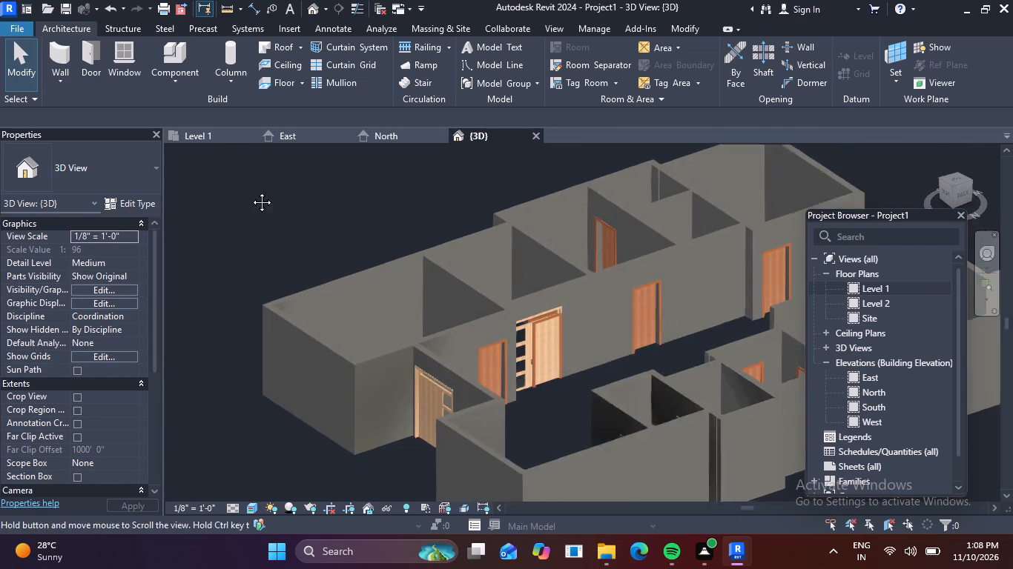
{"action": "middle_click_drag", "start_coordinate": [251, 191], "coordinate": [244, 182]}
{"action": "scroll", "coordinate": [241, 179], "scroll_direction": "up", "scroll_amount": 1}
{"action": "middle_click_drag", "start_coordinate": [528, 363], "coordinate": [510, 360], "text": "shift"}
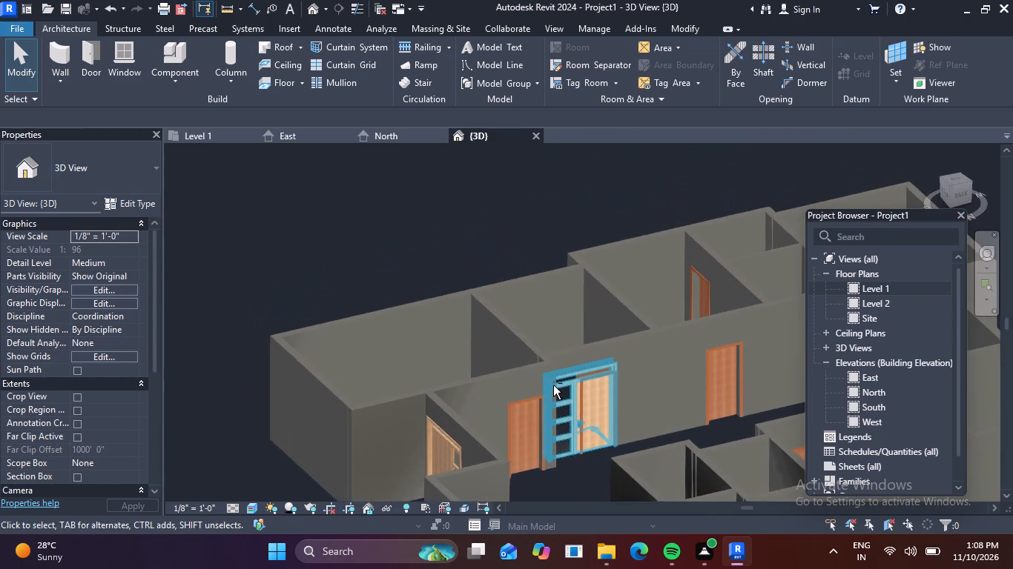
{"action": "middle_click_drag", "start_coordinate": [555, 385], "coordinate": [390, 266]}
{"action": "scroll", "coordinate": [416, 313], "scroll_direction": "up", "scroll_amount": 3}
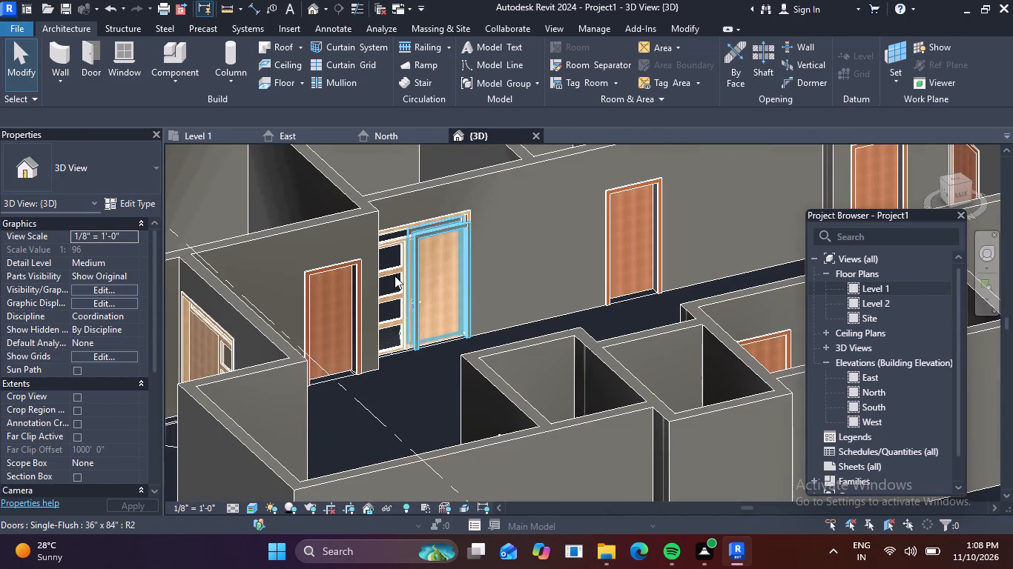
{"action": "left_click", "coordinate": [390, 273]}
{"action": "key", "text": "Delete"}
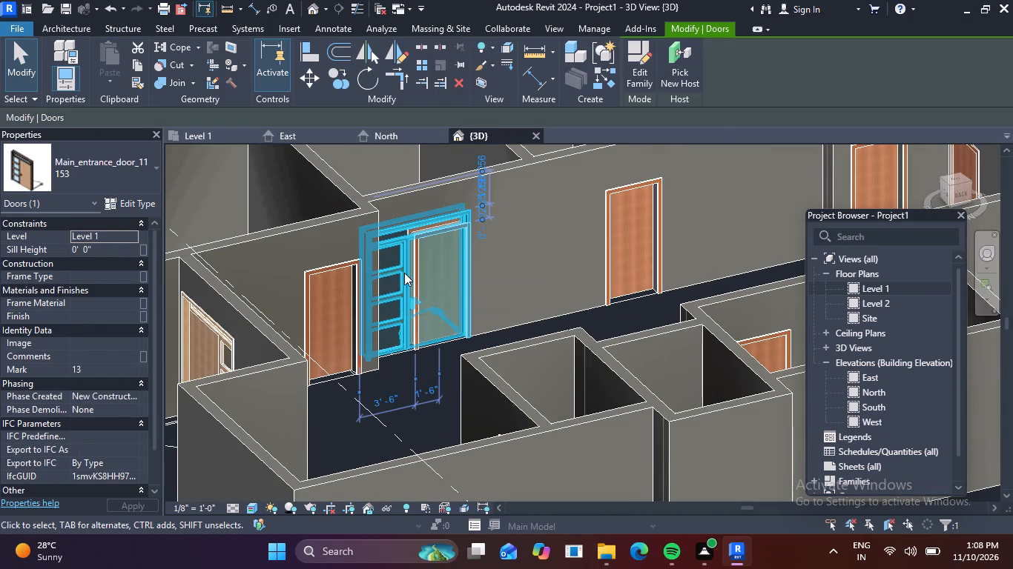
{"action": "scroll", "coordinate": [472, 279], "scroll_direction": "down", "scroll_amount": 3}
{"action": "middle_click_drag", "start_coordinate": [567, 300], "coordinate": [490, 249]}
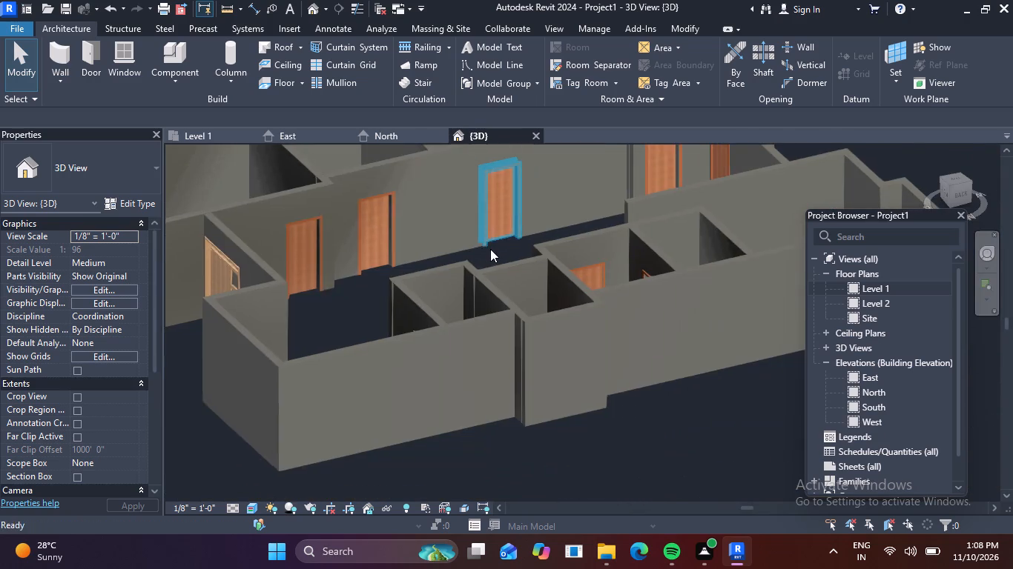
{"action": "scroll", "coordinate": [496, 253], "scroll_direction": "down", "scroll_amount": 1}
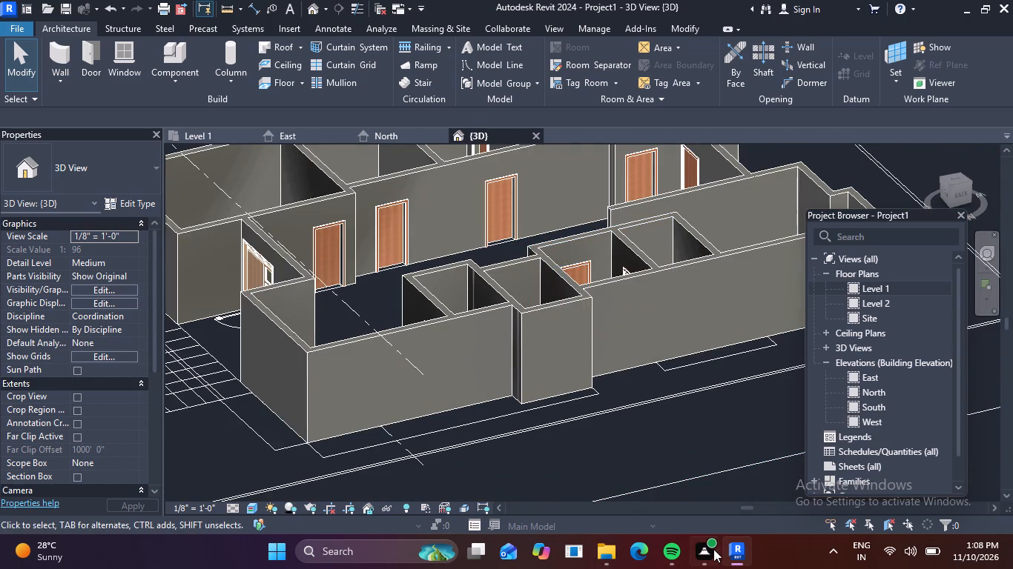
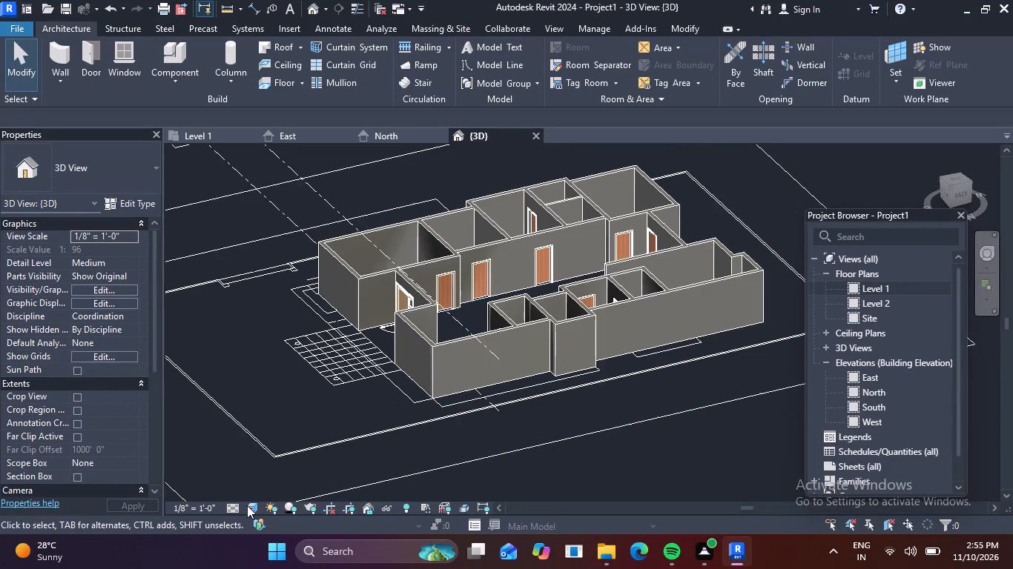
Open the Level 1 floor plan and dismiss the save reminder without saving.
{"action": "left_click", "coordinate": [852, 287]}
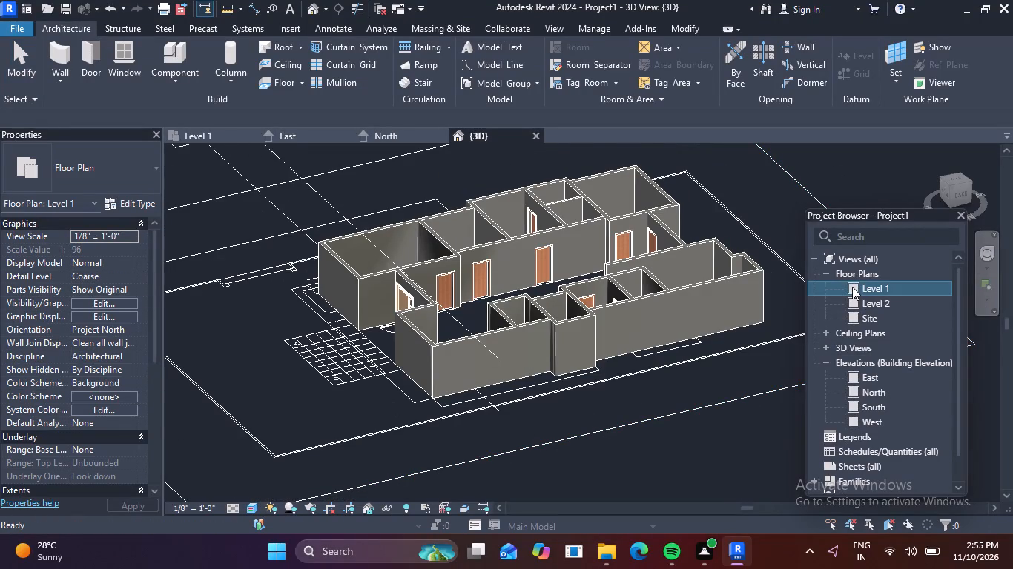
{"action": "double_click", "coordinate": [852, 287]}
{"action": "scroll", "coordinate": [561, 296], "scroll_direction": "down", "scroll_amount": 2}
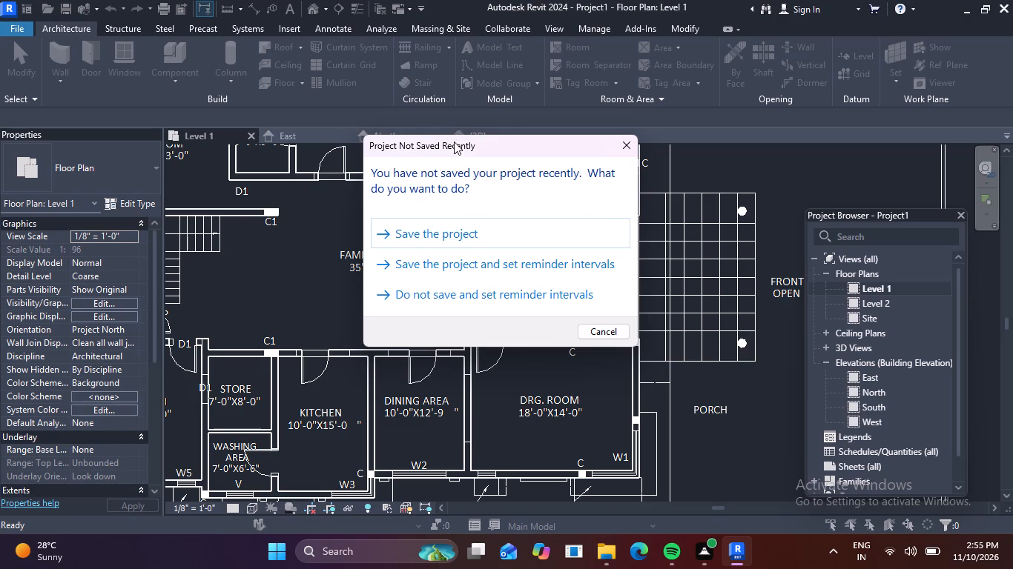
{"action": "left_click", "coordinate": [630, 142]}
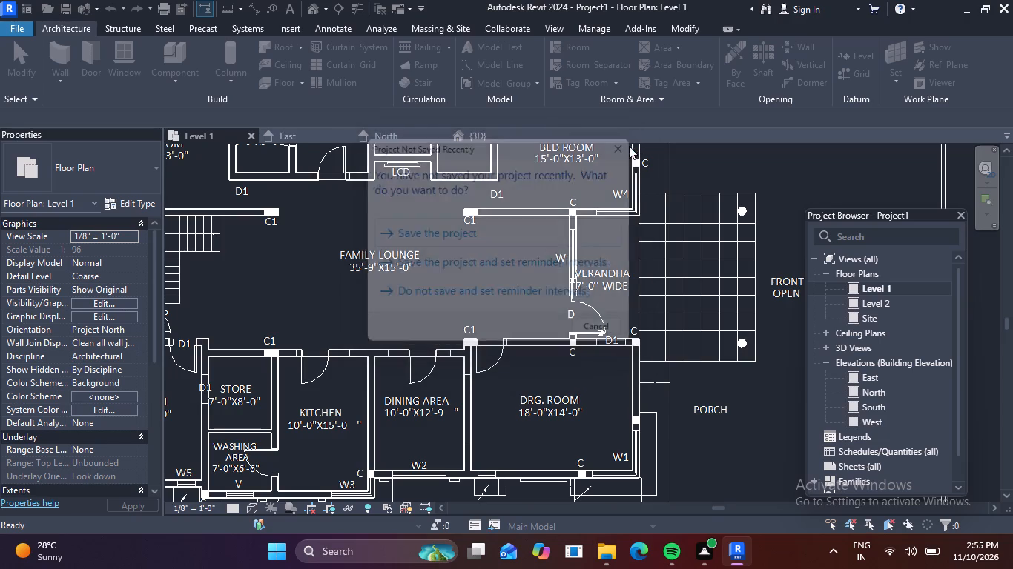
{"action": "scroll", "coordinate": [553, 213], "scroll_direction": "down", "scroll_amount": 5}
{"action": "scroll", "coordinate": [538, 290], "scroll_direction": "up", "scroll_amount": 5}
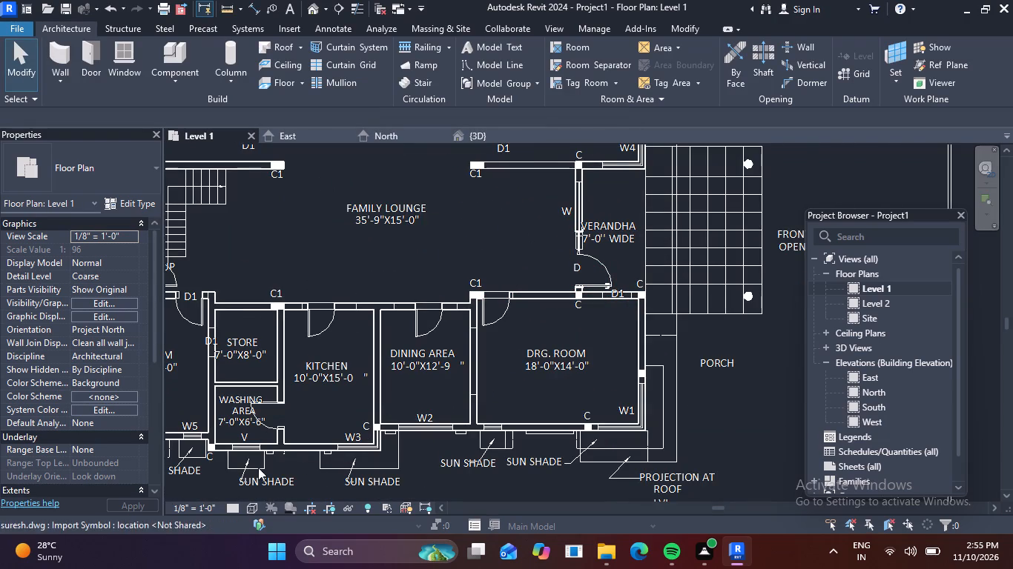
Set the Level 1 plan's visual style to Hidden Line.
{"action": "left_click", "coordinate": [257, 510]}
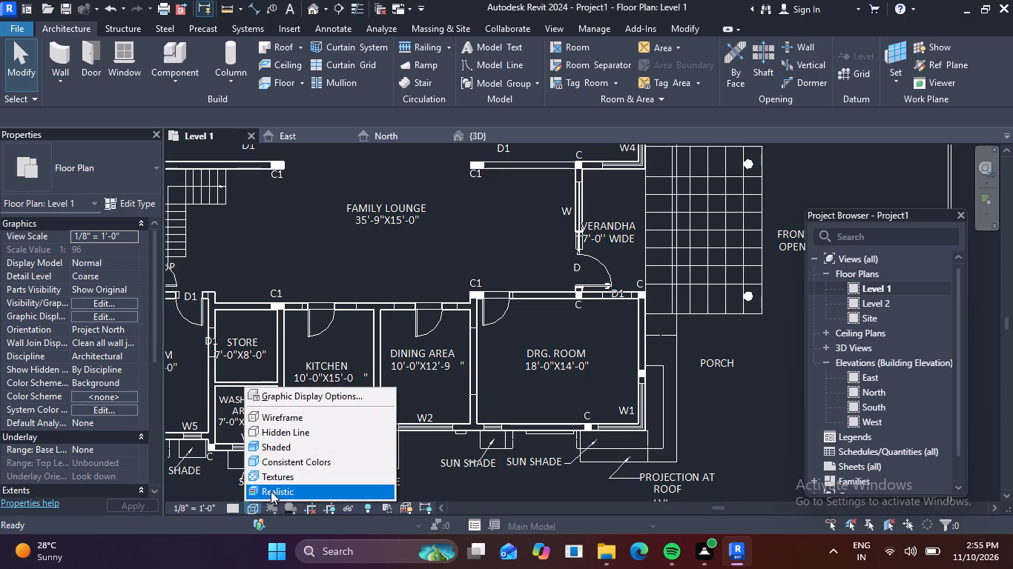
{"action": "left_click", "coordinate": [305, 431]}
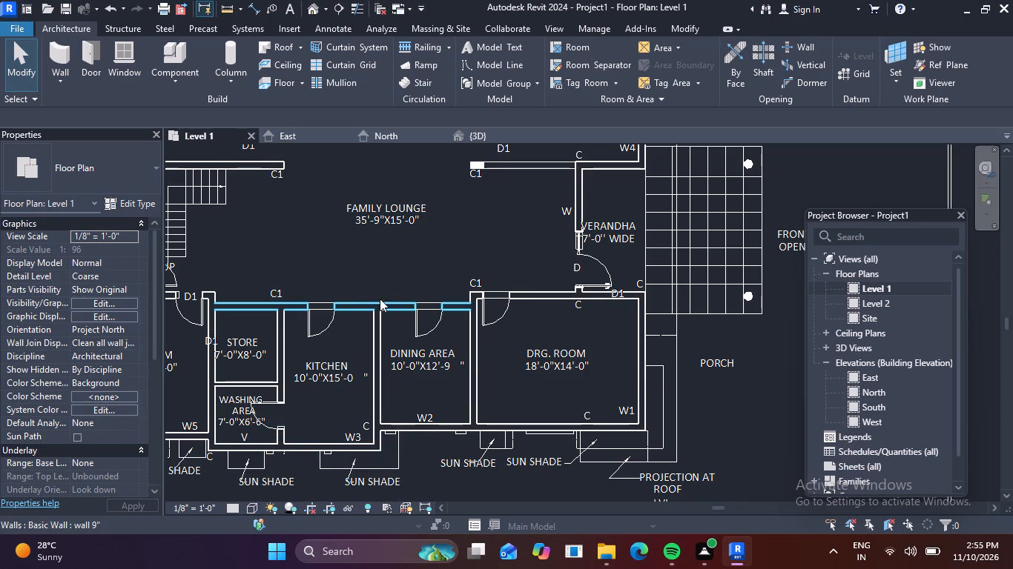
Start window placement and examine the type properties of the Fixed 36" x 48" window.
{"action": "scroll", "coordinate": [448, 251], "scroll_direction": "down", "scroll_amount": 1}
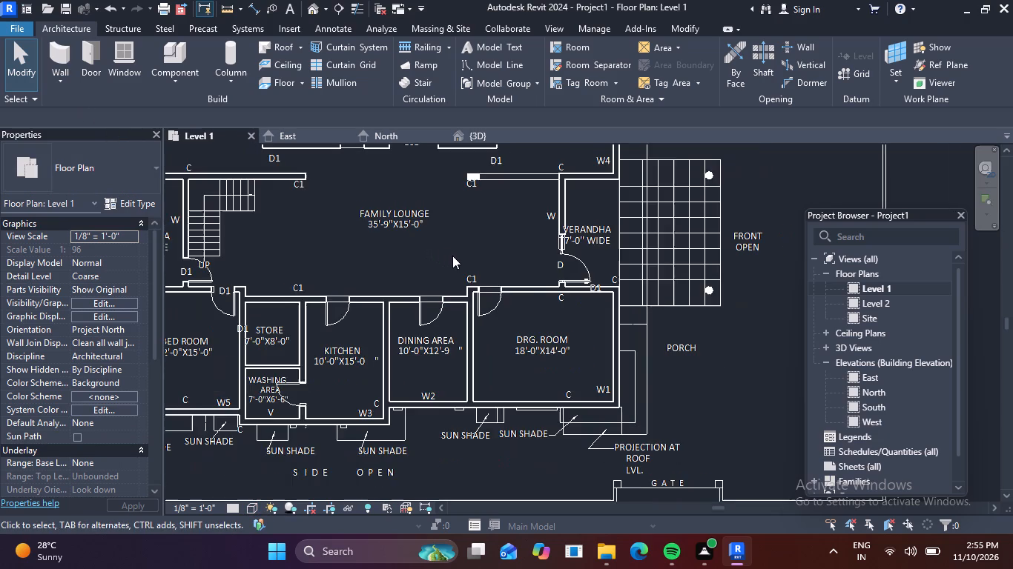
{"action": "middle_click_drag", "start_coordinate": [363, 246], "coordinate": [461, 245]}
{"action": "left_click", "coordinate": [125, 49]}
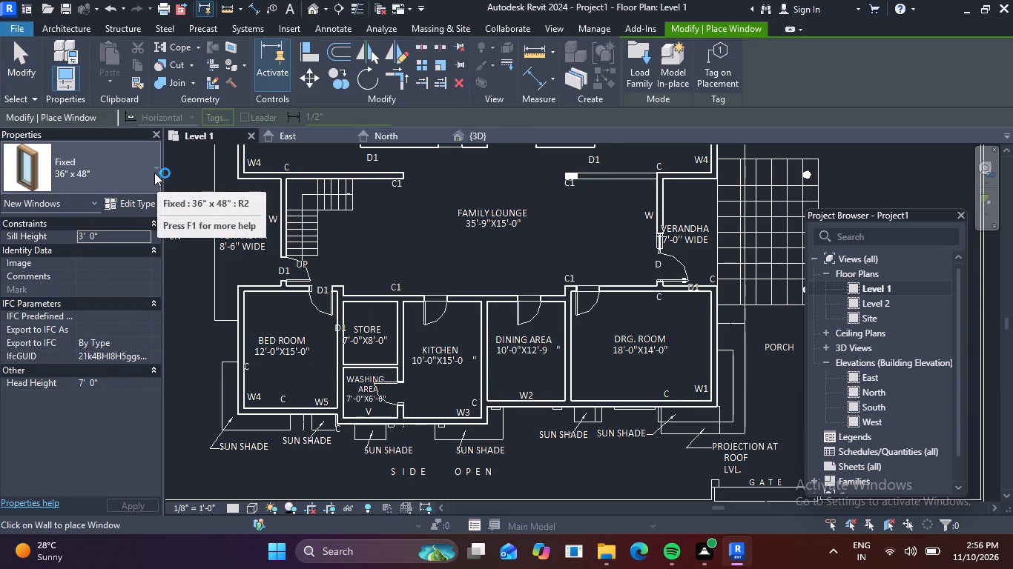
{"action": "scroll", "coordinate": [436, 447], "scroll_direction": "up", "scroll_amount": 3}
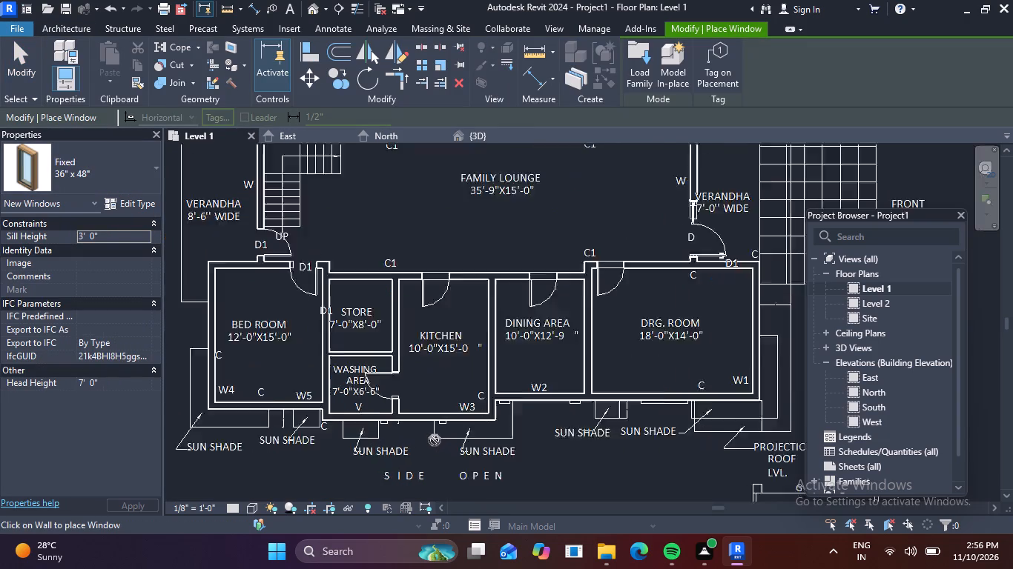
{"action": "scroll", "coordinate": [435, 440], "scroll_direction": "up", "scroll_amount": 4}
{"action": "scroll", "coordinate": [446, 437], "scroll_direction": "down", "scroll_amount": 1}
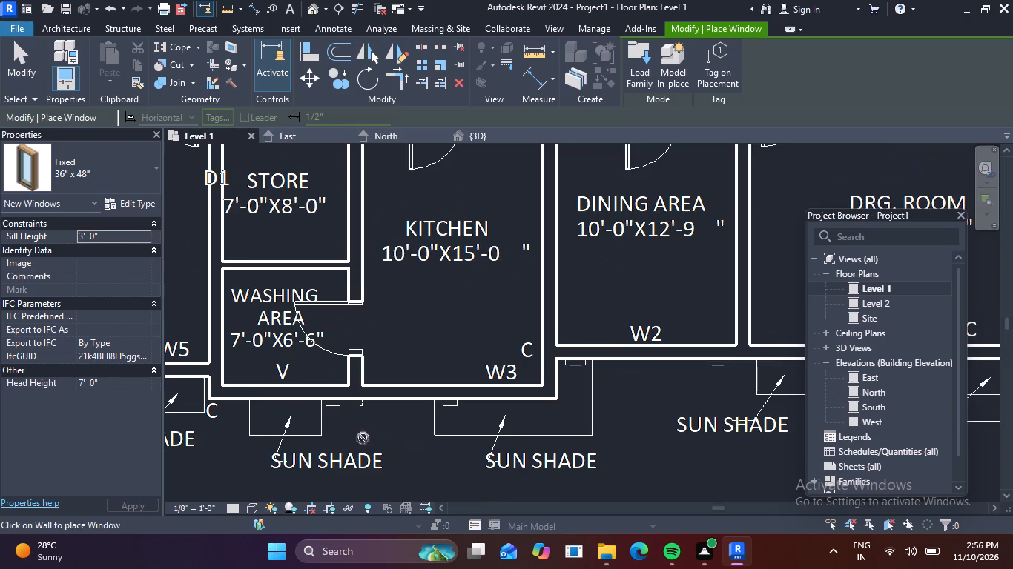
{"action": "middle_click_drag", "start_coordinate": [335, 436], "coordinate": [520, 421]}
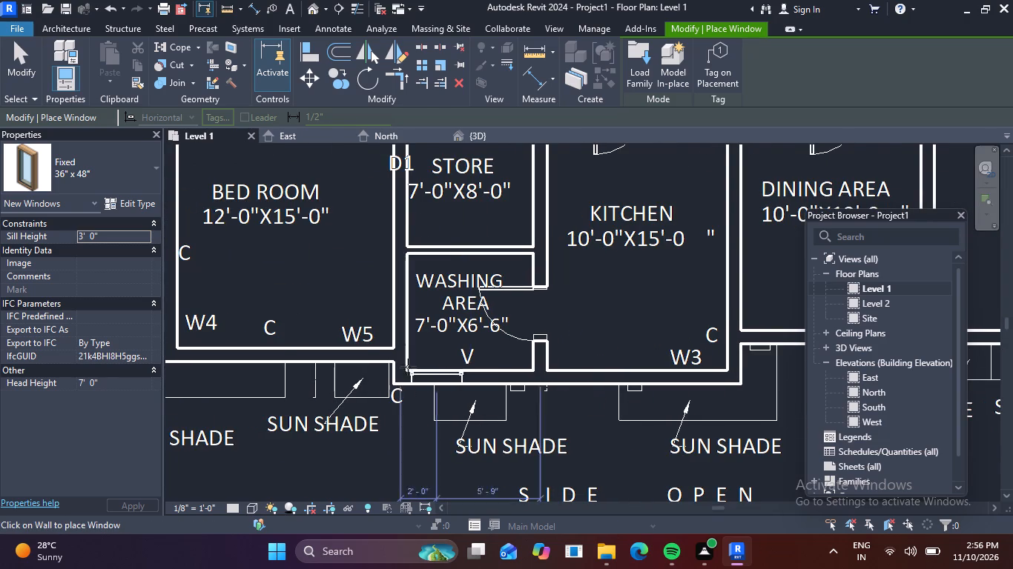
{"action": "left_click", "coordinate": [146, 206]}
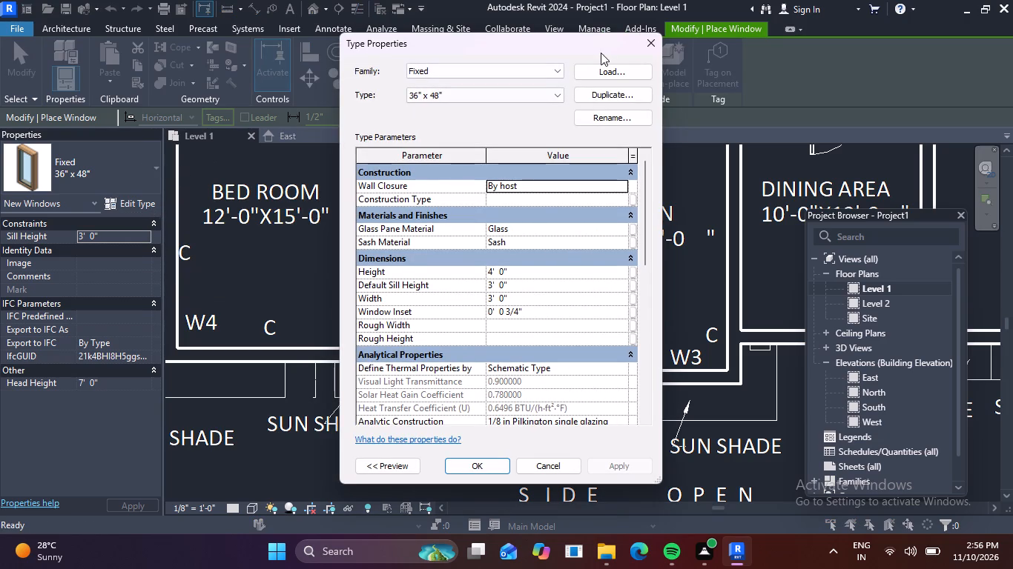
{"action": "left_click", "coordinate": [650, 45]}
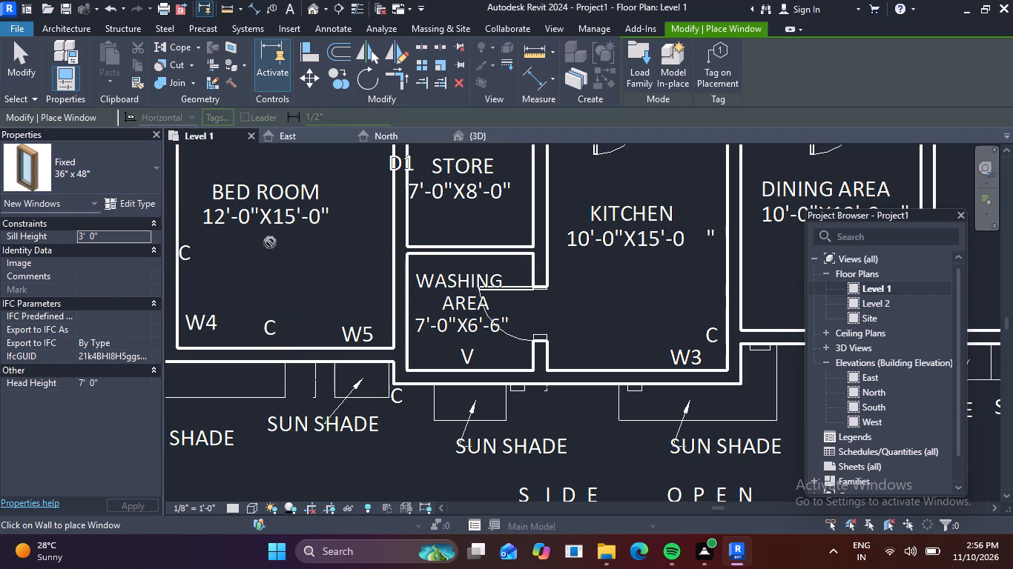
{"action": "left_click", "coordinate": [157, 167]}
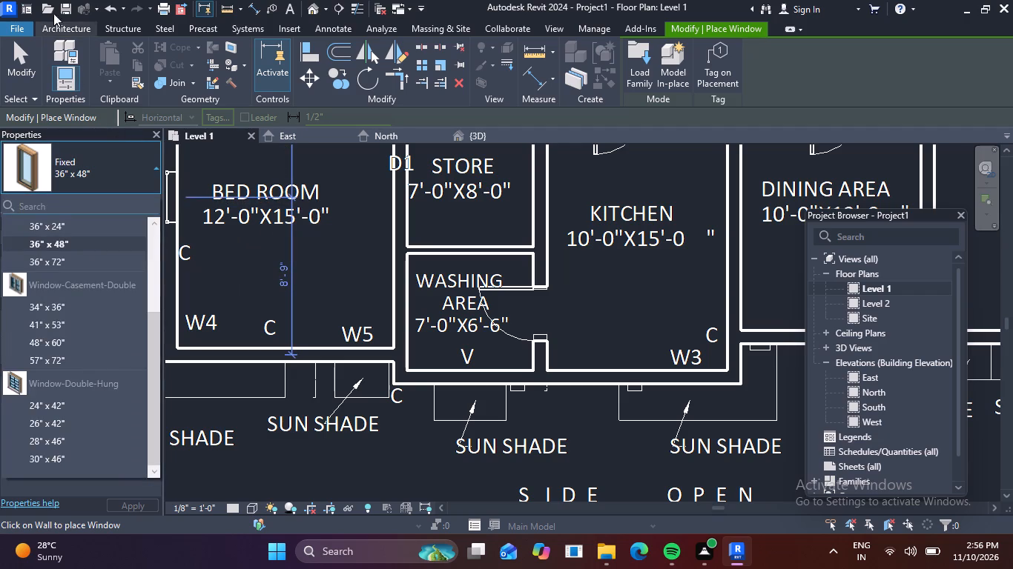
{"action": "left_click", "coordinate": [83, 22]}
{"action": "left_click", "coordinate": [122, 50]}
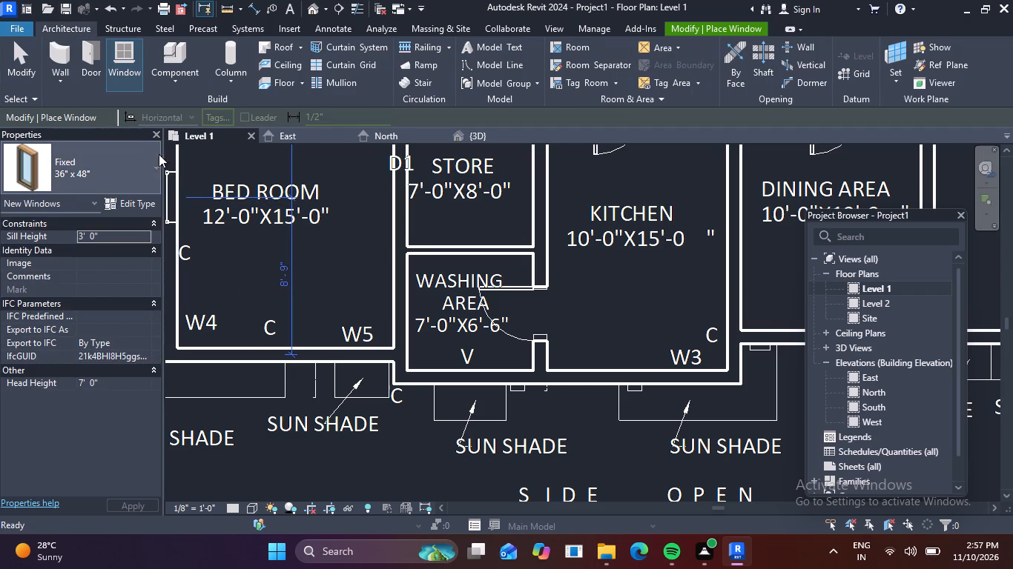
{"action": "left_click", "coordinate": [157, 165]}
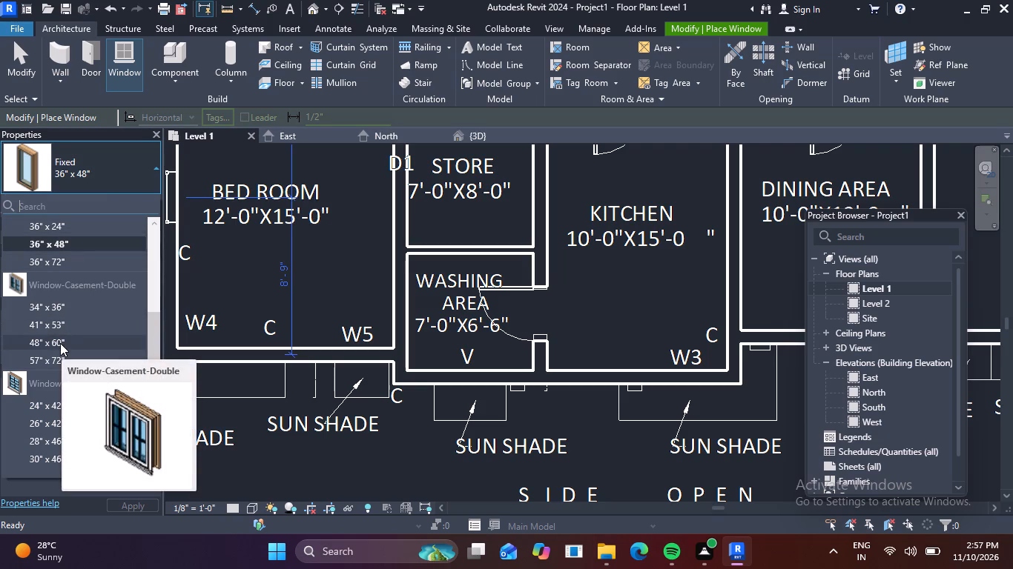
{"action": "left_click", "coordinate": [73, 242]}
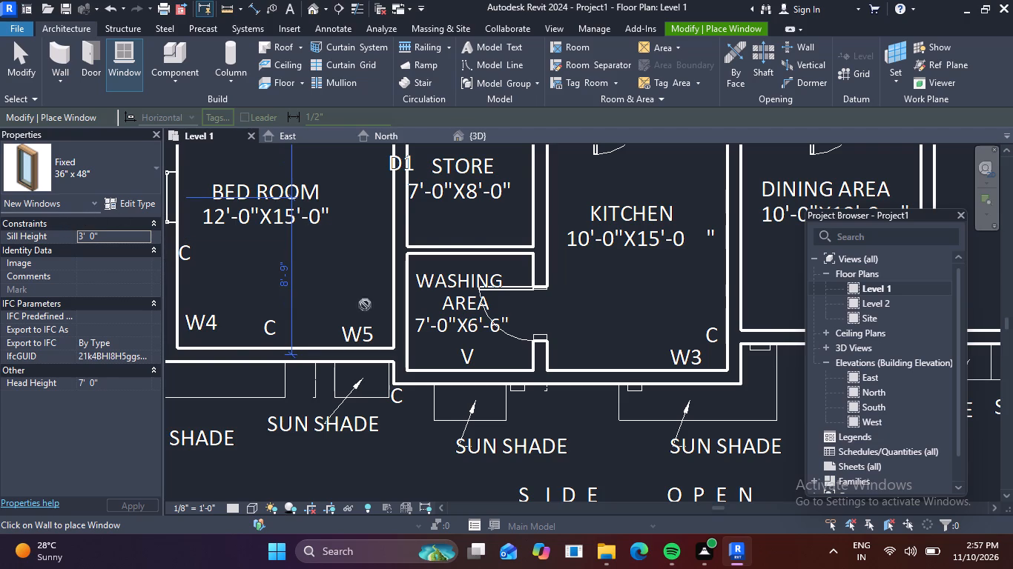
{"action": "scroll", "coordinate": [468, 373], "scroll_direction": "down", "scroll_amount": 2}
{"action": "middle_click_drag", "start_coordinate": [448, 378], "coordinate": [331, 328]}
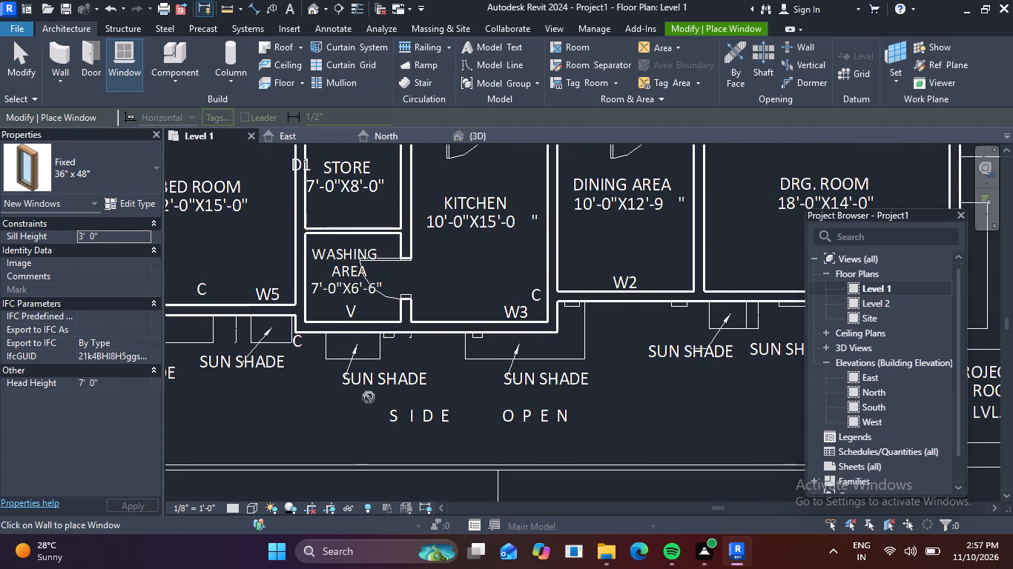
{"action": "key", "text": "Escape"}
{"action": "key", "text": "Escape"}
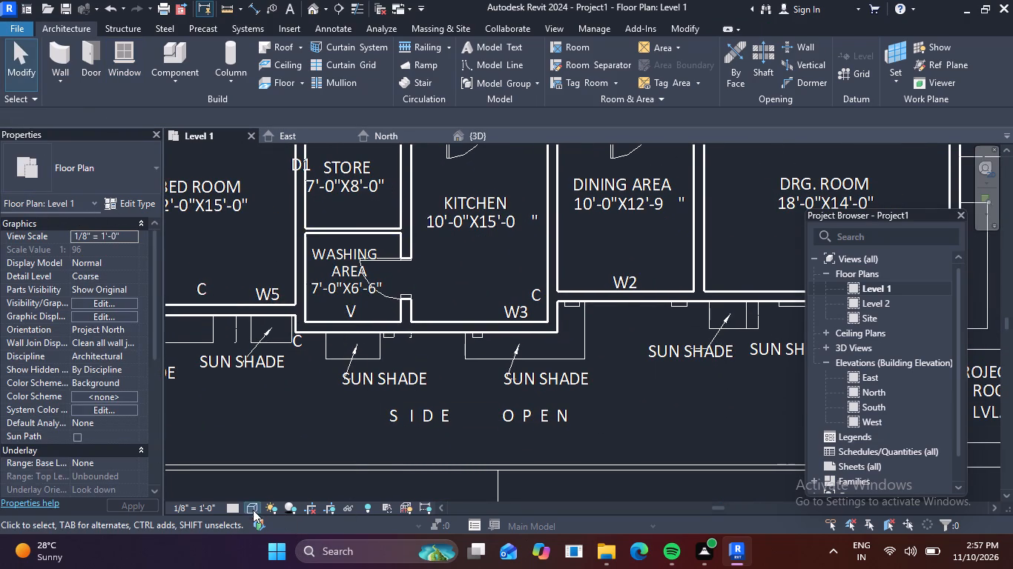
Set the Level 1 plan's visual style to Wireframe.
{"action": "left_click", "coordinate": [250, 505]}
{"action": "left_click", "coordinate": [284, 414]}
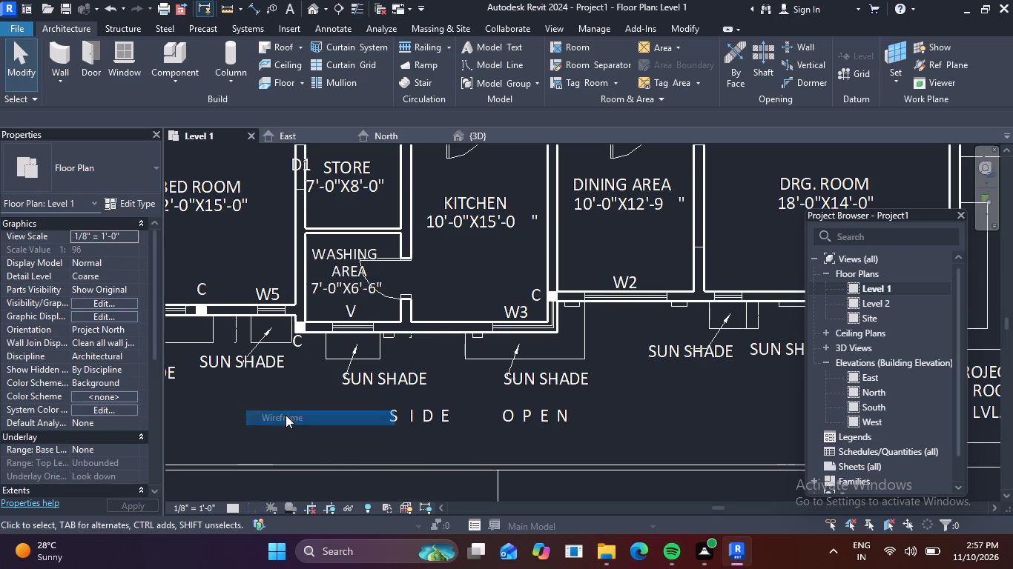
Measure the width of the V window opening in the washing area's outer wall with an aligned dimension, without placing it.
{"action": "scroll", "coordinate": [414, 327], "scroll_direction": "up", "scroll_amount": 2}
{"action": "middle_click_drag", "start_coordinate": [527, 330], "coordinate": [436, 332]}
{"action": "scroll", "coordinate": [489, 318], "scroll_direction": "up", "scroll_amount": 1}
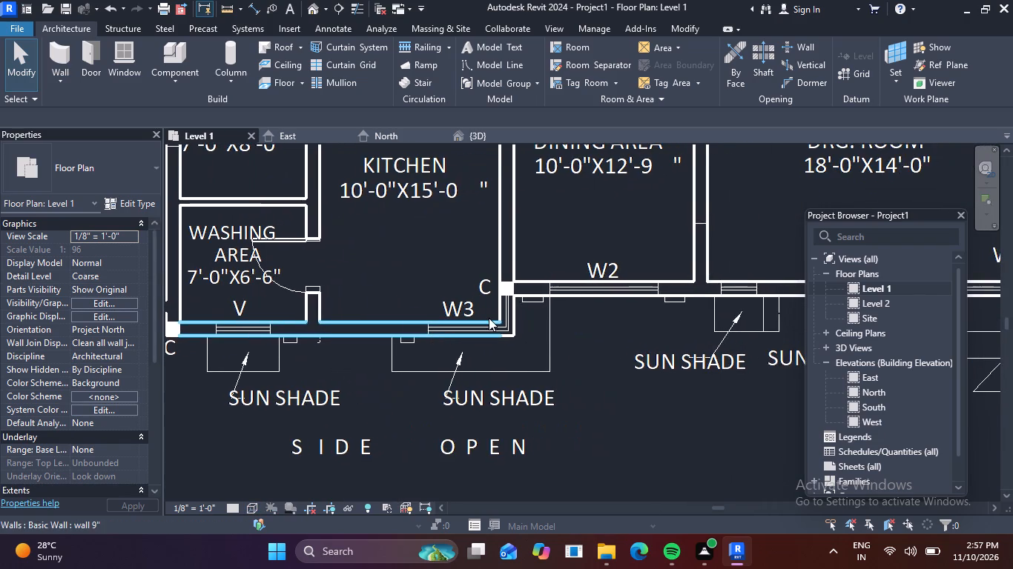
{"action": "scroll", "coordinate": [489, 318], "scroll_direction": "up", "scroll_amount": 3}
{"action": "middle_click_drag", "start_coordinate": [300, 366], "coordinate": [491, 357]}
{"action": "scroll", "coordinate": [241, 344], "scroll_direction": "up", "scroll_amount": 3}
{"action": "middle_click_drag", "start_coordinate": [271, 342], "coordinate": [409, 341]}
{"action": "scroll", "coordinate": [409, 341], "scroll_direction": "up", "scroll_amount": 1}
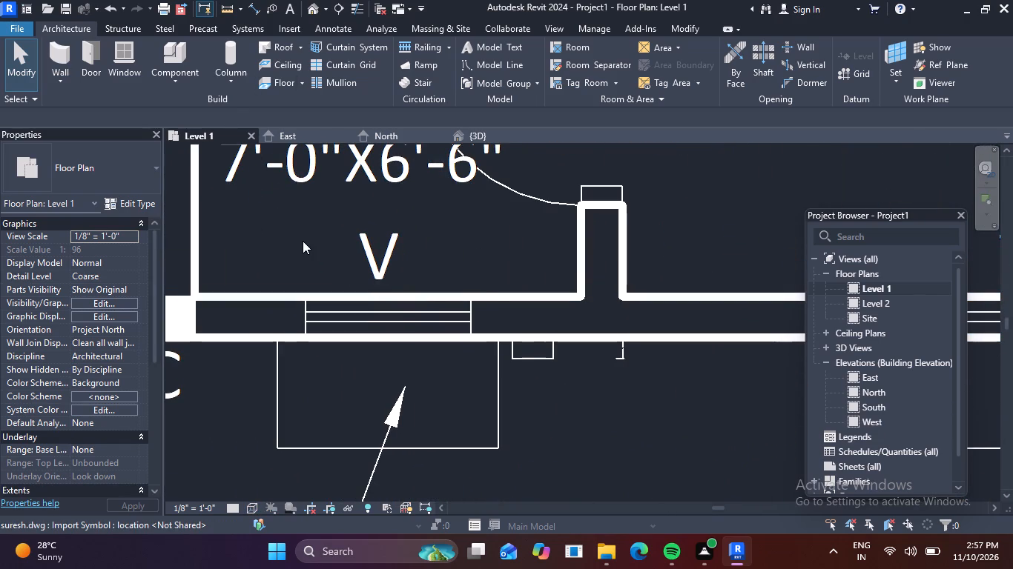
{"action": "key", "text": "d"}
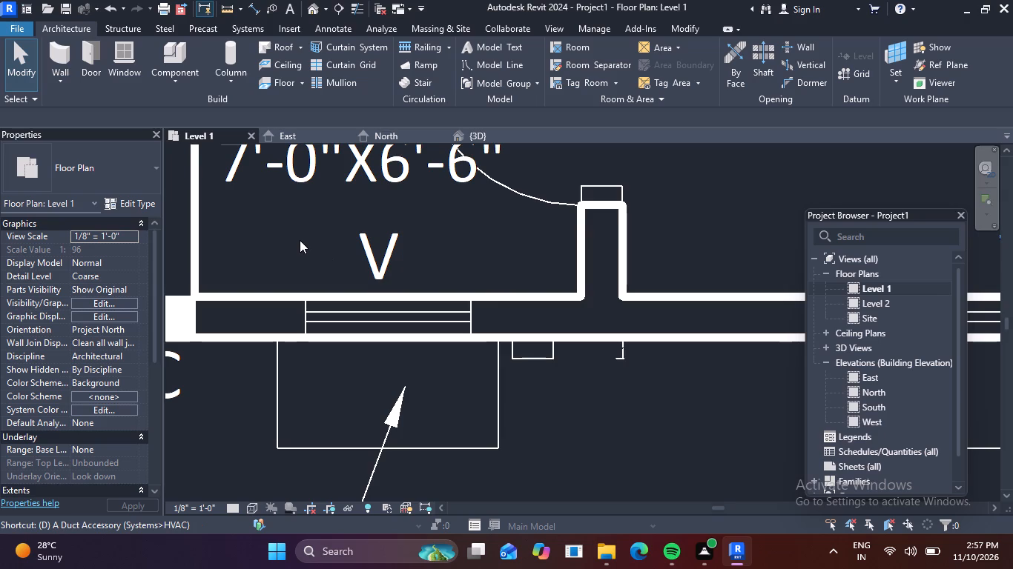
{"action": "key", "text": "i"}
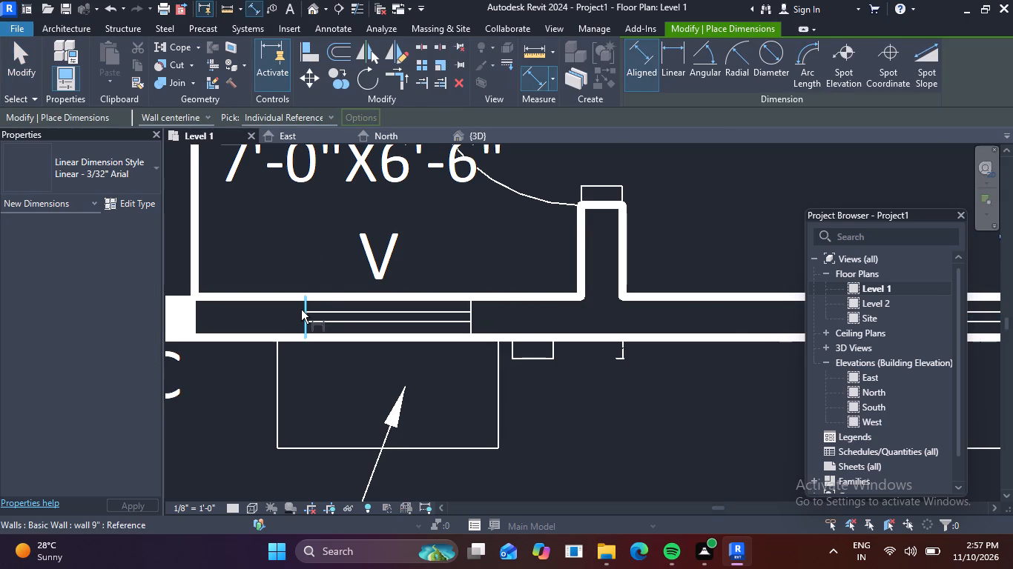
{"action": "left_click", "coordinate": [301, 310]}
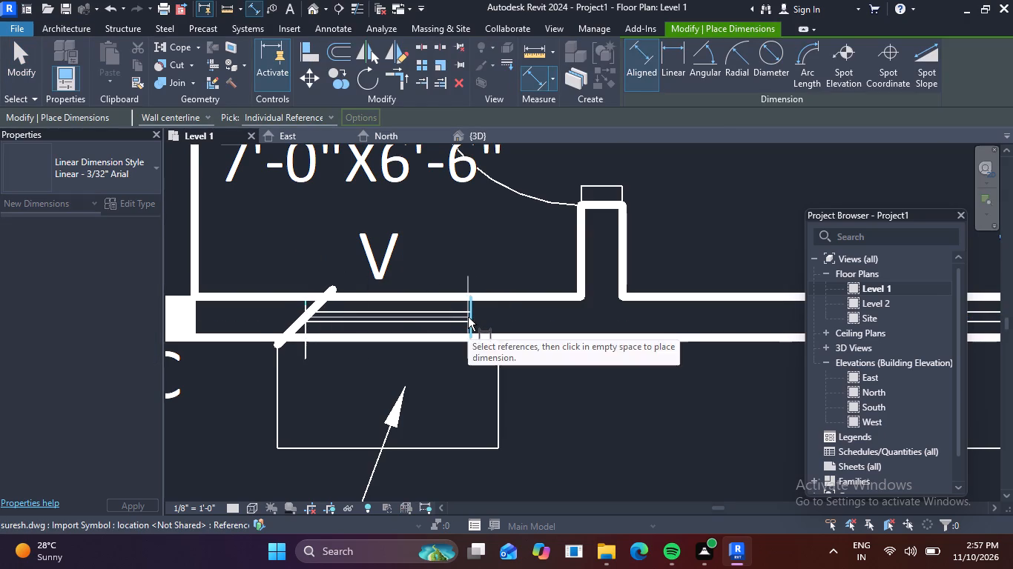
{"action": "left_click", "coordinate": [469, 317]}
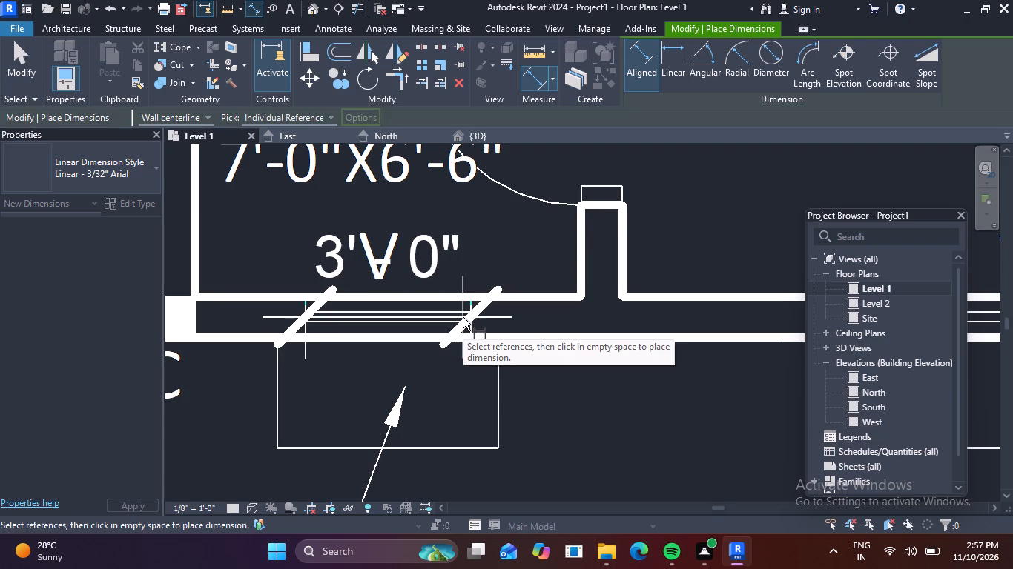
{"action": "key", "text": "Escape"}
{"action": "scroll", "coordinate": [387, 311], "scroll_direction": "down", "scroll_amount": 3}
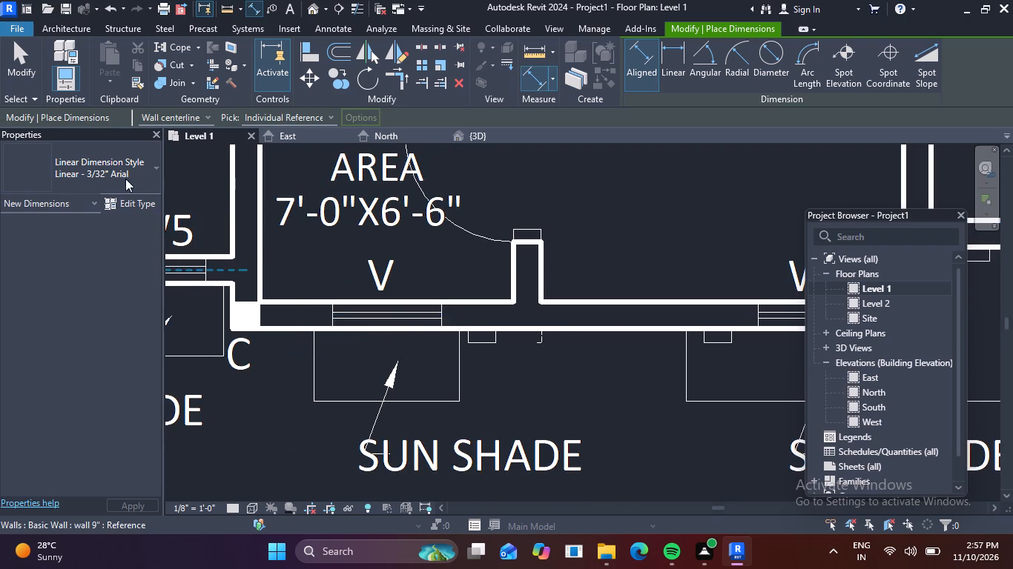
{"action": "scroll", "coordinate": [487, 310], "scroll_direction": "down", "scroll_amount": 2}
{"action": "middle_click_drag", "start_coordinate": [533, 335], "coordinate": [178, 328]}
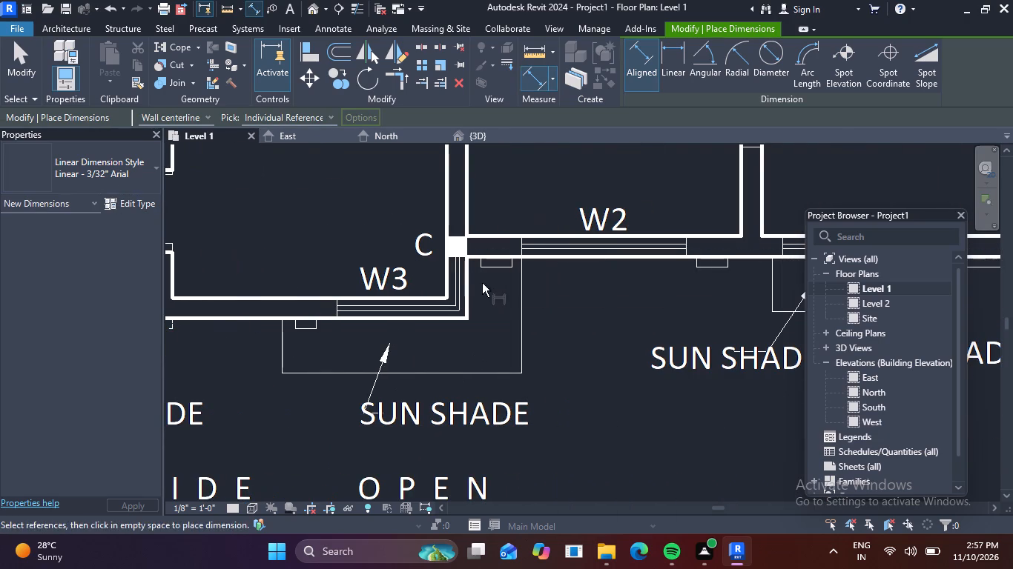
{"action": "key", "text": "Escape"}
{"action": "key", "text": "Escape"}
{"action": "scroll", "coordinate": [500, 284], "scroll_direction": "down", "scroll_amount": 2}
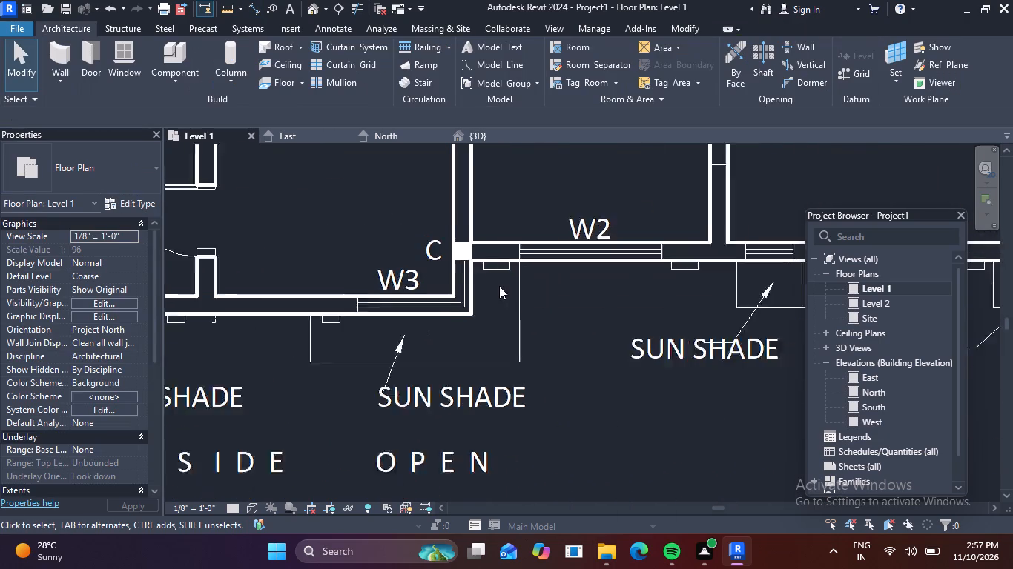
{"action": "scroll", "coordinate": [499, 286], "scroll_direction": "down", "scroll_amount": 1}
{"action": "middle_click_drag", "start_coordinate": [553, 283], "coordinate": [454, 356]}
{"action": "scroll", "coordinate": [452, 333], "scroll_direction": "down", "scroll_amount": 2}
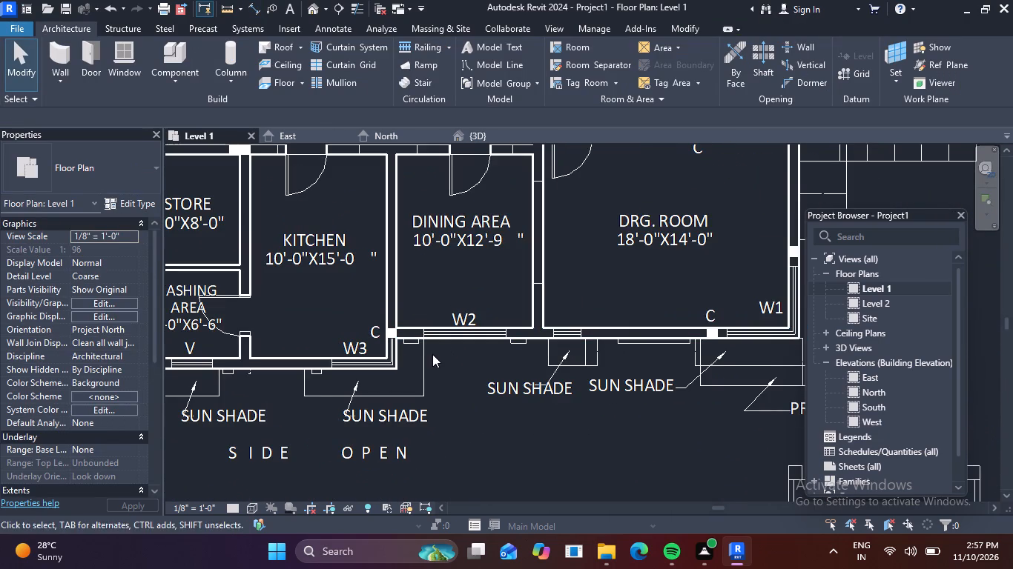
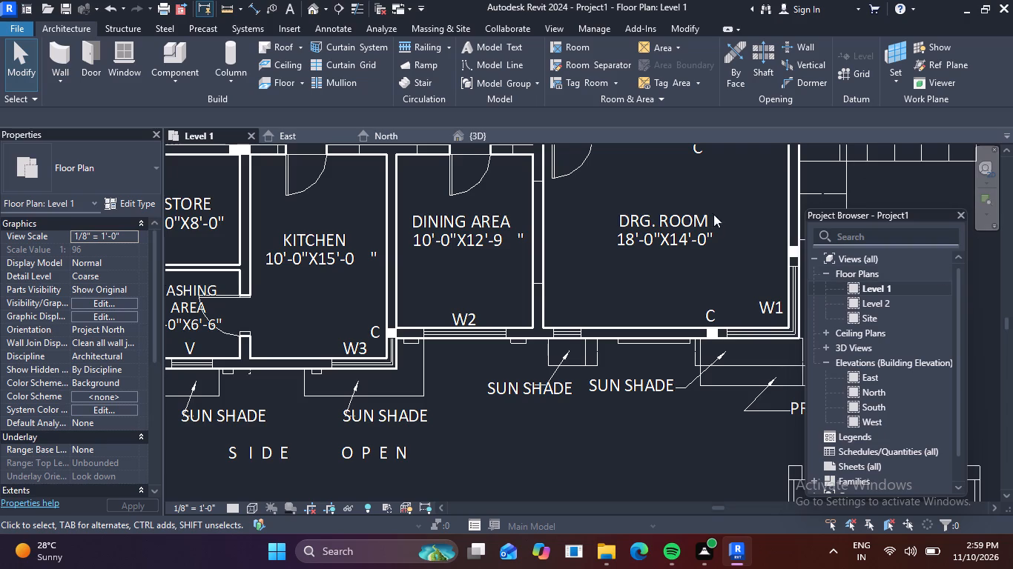
Start window placement and browse the SHUBHAM CITY family folders for a folder containing window families.
{"action": "scroll", "coordinate": [732, 333], "scroll_direction": "down", "scroll_amount": 2}
{"action": "middle_click_drag", "start_coordinate": [680, 376], "coordinate": [574, 405]}
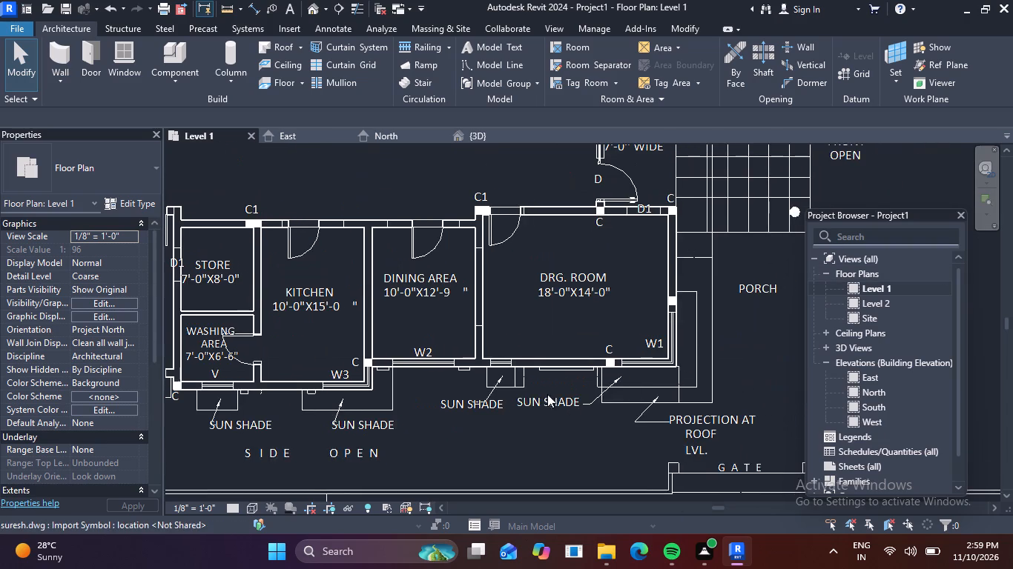
{"action": "scroll", "coordinate": [380, 357], "scroll_direction": "up", "scroll_amount": 3}
{"action": "middle_click_drag", "start_coordinate": [416, 371], "coordinate": [610, 346]}
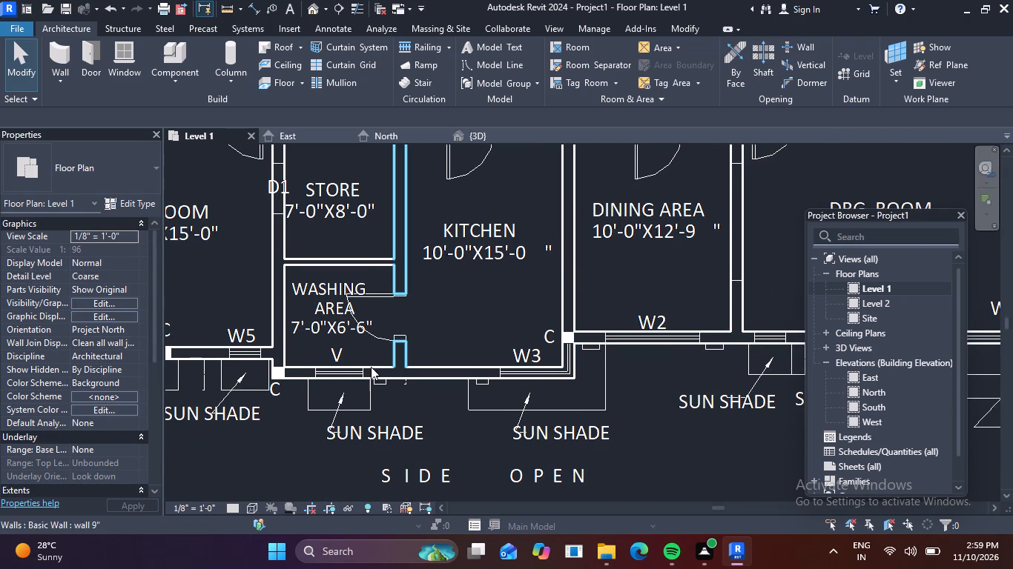
{"action": "left_click", "coordinate": [119, 53]}
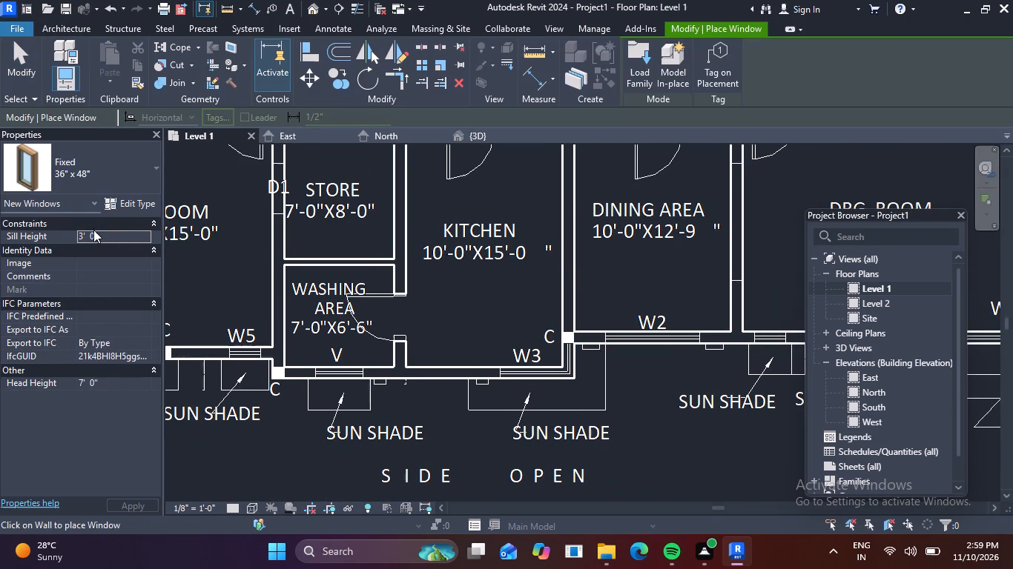
{"action": "left_click", "coordinate": [639, 67]}
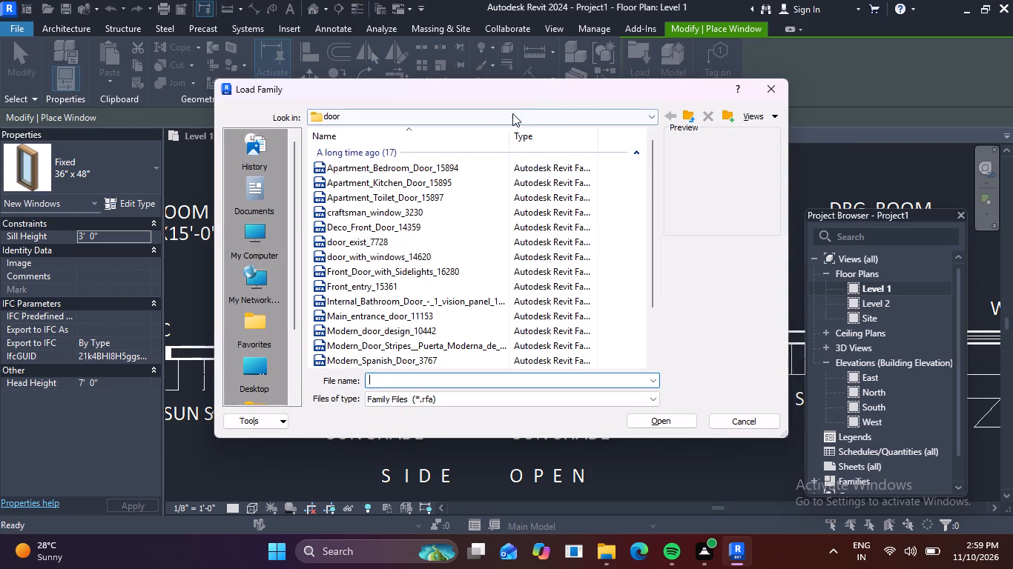
{"action": "left_click", "coordinate": [653, 115]}
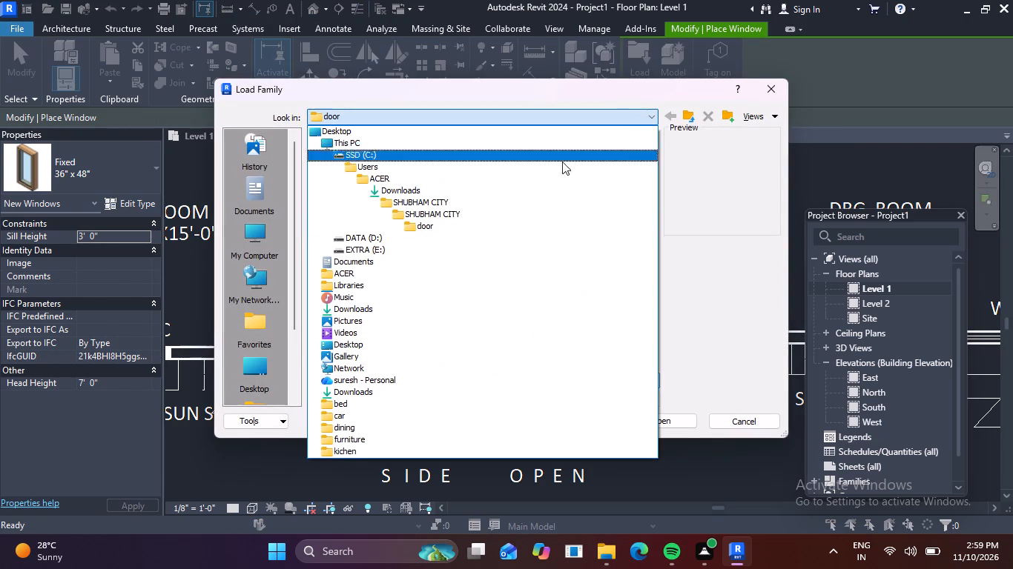
{"action": "left_click", "coordinate": [443, 211]}
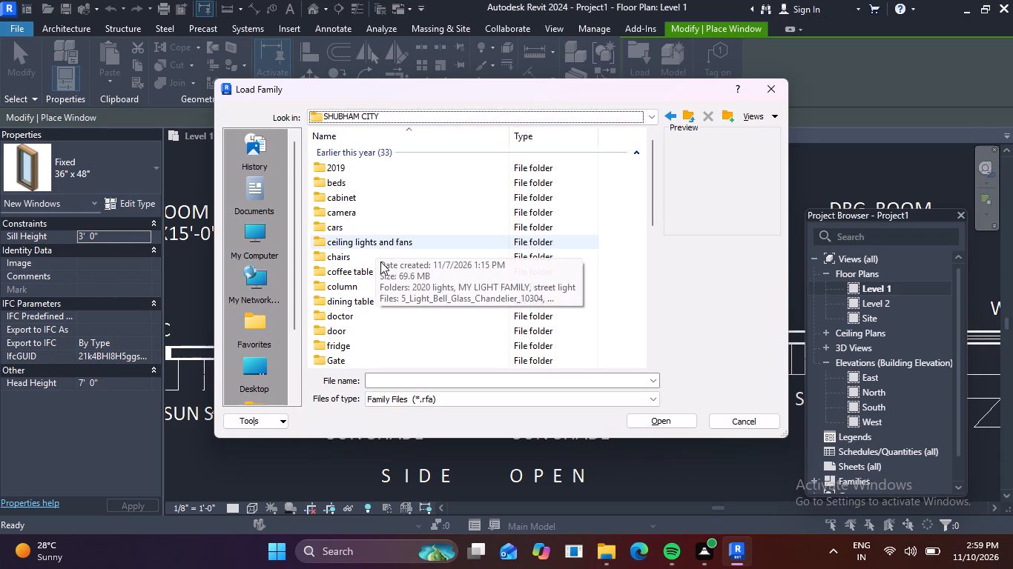
{"action": "scroll", "coordinate": [380, 262], "scroll_direction": "down", "scroll_amount": 3}
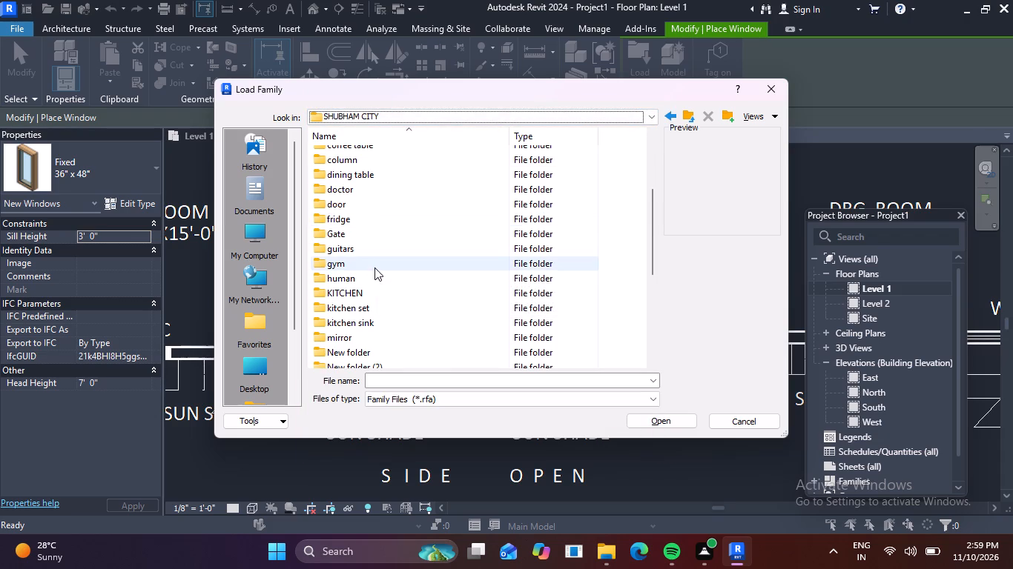
{"action": "scroll", "coordinate": [374, 267], "scroll_direction": "down", "scroll_amount": 2}
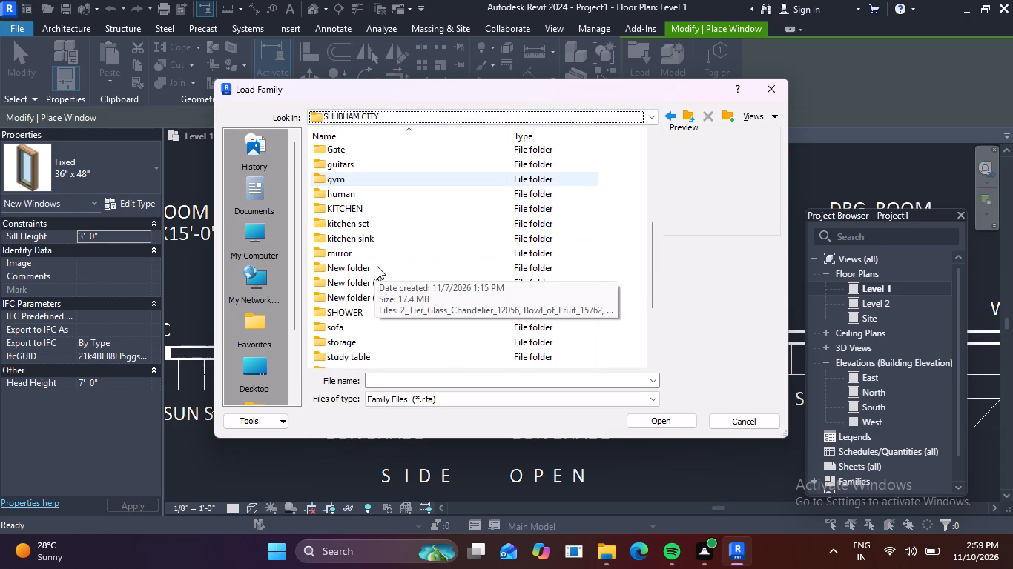
{"action": "scroll", "coordinate": [377, 266], "scroll_direction": "up", "scroll_amount": 4}
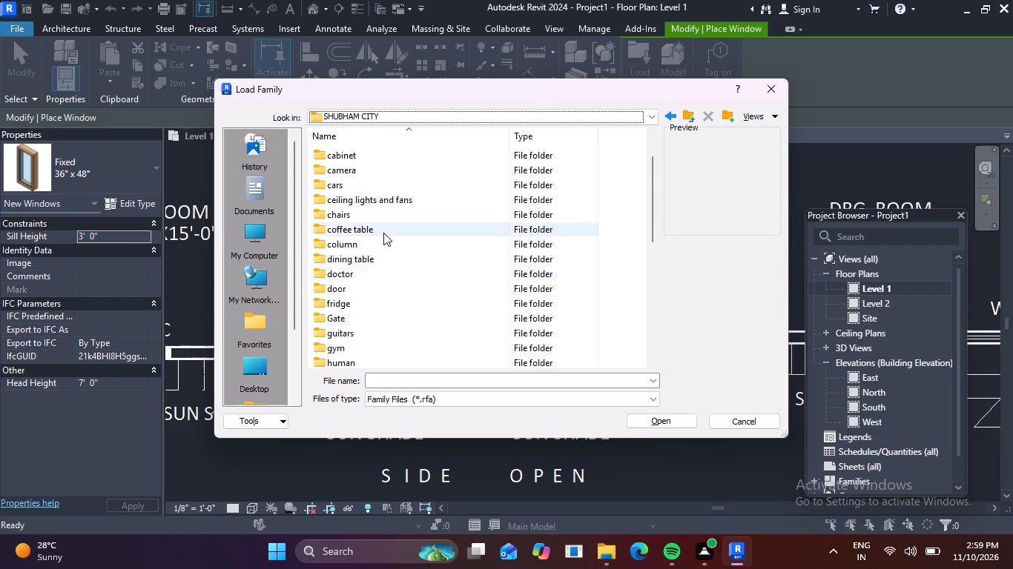
{"action": "scroll", "coordinate": [383, 233], "scroll_direction": "up", "scroll_amount": 4}
{"action": "scroll", "coordinate": [382, 234], "scroll_direction": "down", "scroll_amount": 3}
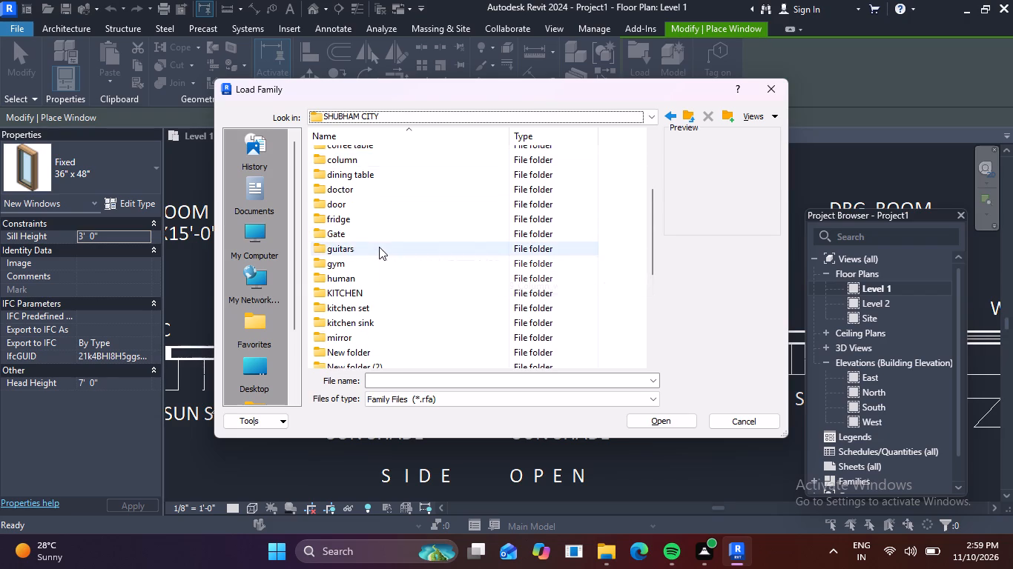
{"action": "scroll", "coordinate": [379, 247], "scroll_direction": "down", "scroll_amount": 4}
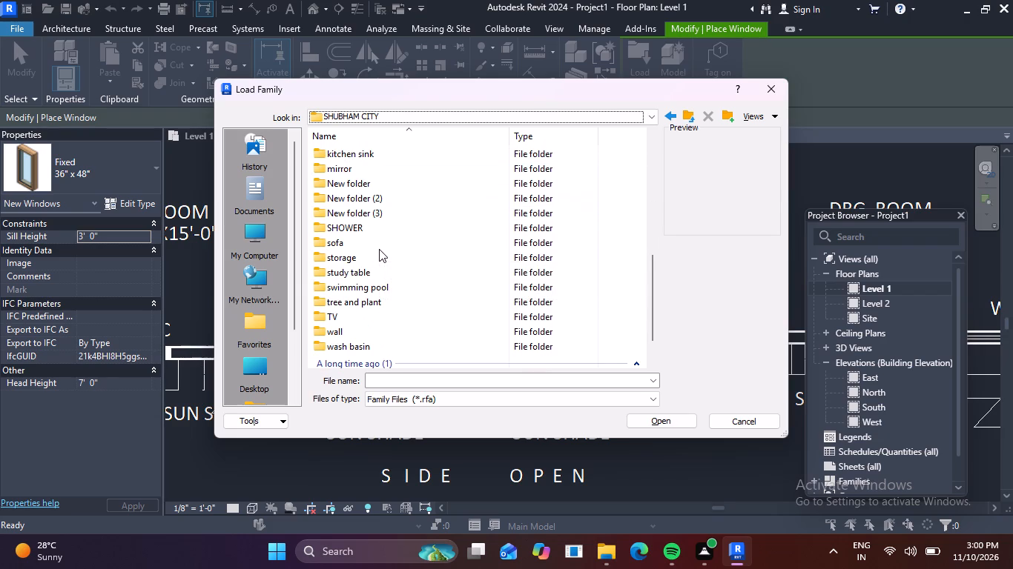
{"action": "scroll", "coordinate": [379, 252], "scroll_direction": "down", "scroll_amount": 2}
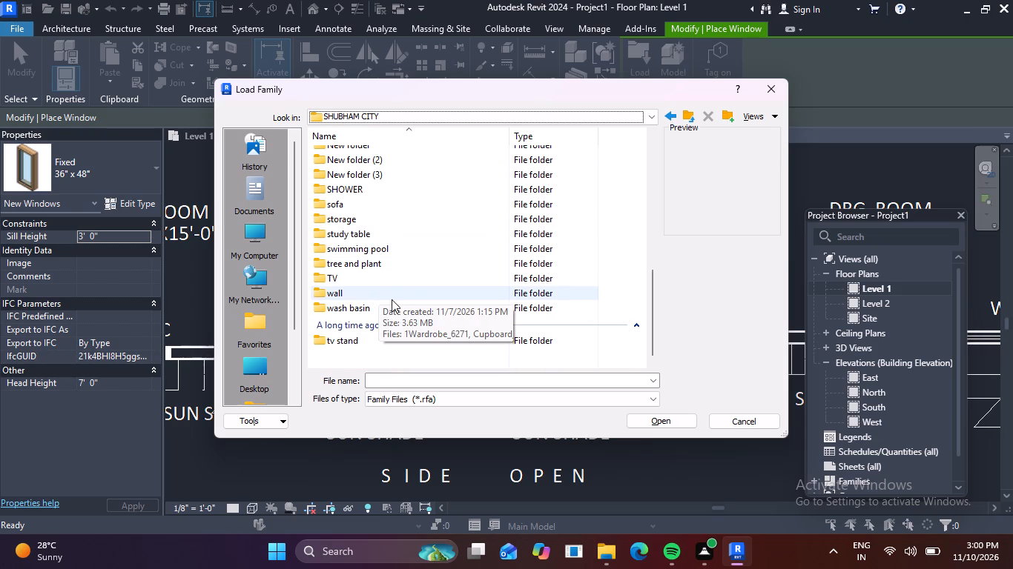
{"action": "scroll", "coordinate": [411, 285], "scroll_direction": "up", "scroll_amount": 3}
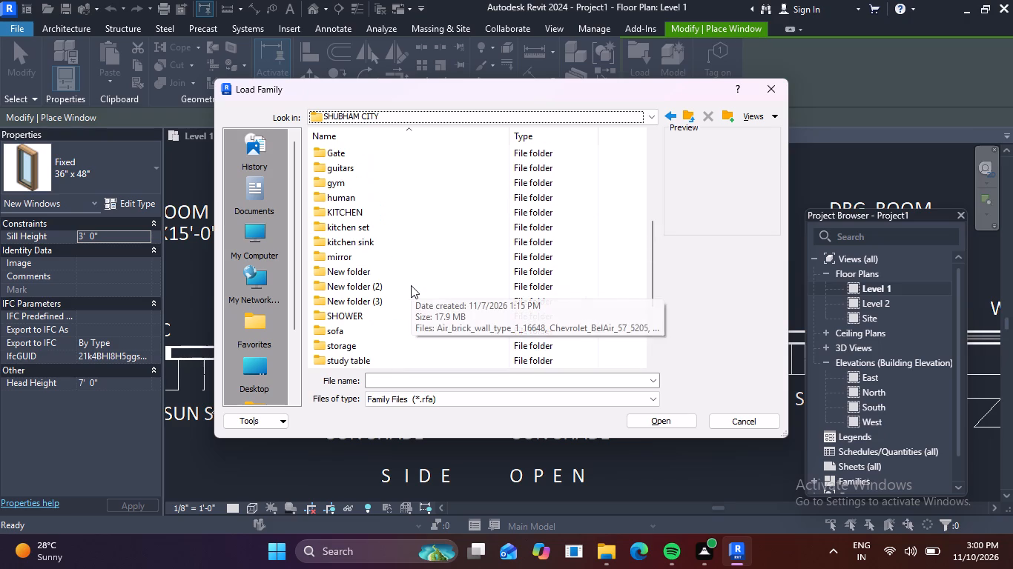
{"action": "scroll", "coordinate": [411, 285], "scroll_direction": "up", "scroll_amount": 1}
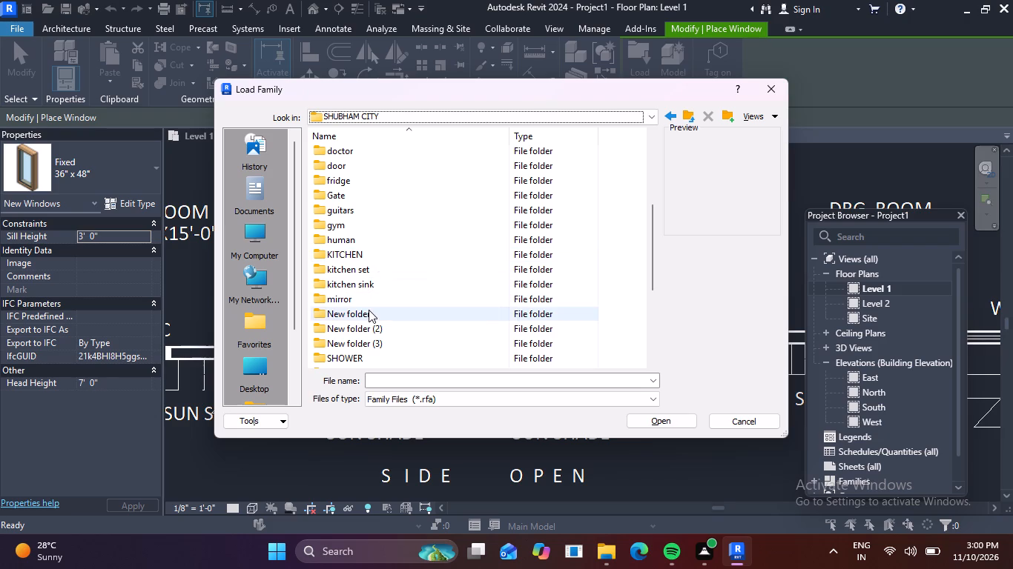
{"action": "scroll", "coordinate": [349, 232], "scroll_direction": "up", "scroll_amount": 1}
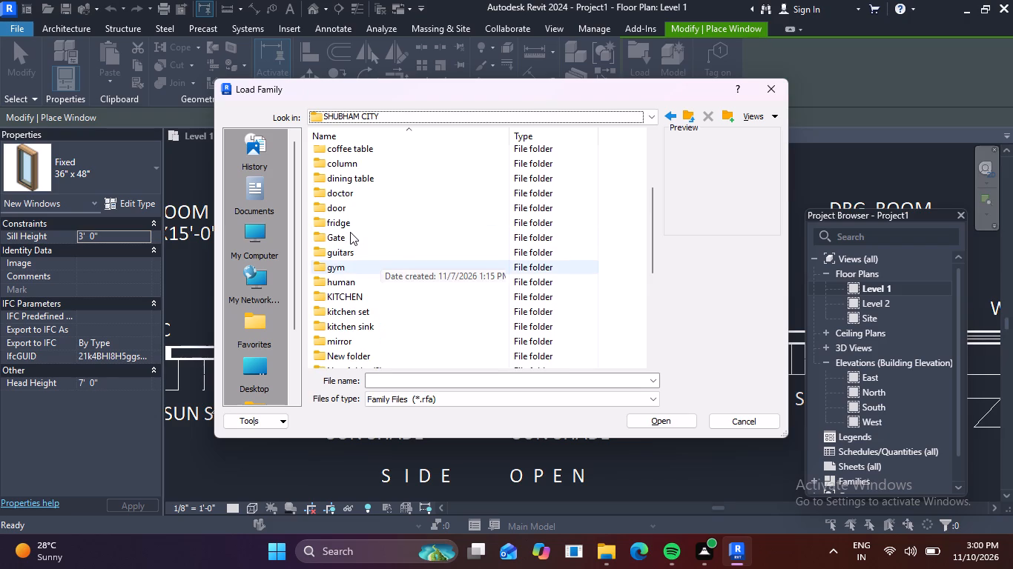
{"action": "scroll", "coordinate": [355, 192], "scroll_direction": "up", "scroll_amount": 2}
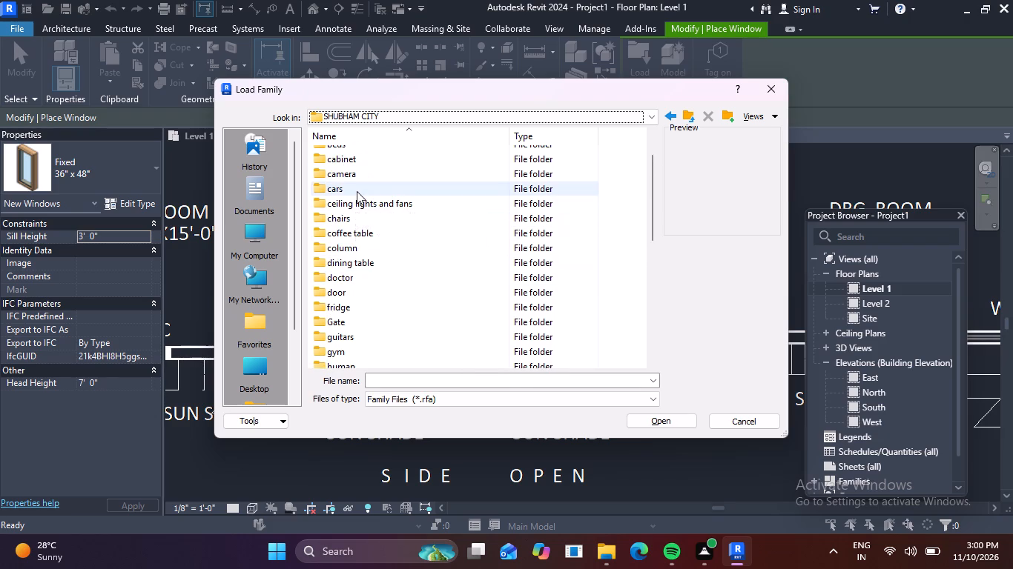
{"action": "scroll", "coordinate": [357, 191], "scroll_direction": "up", "scroll_amount": 1}
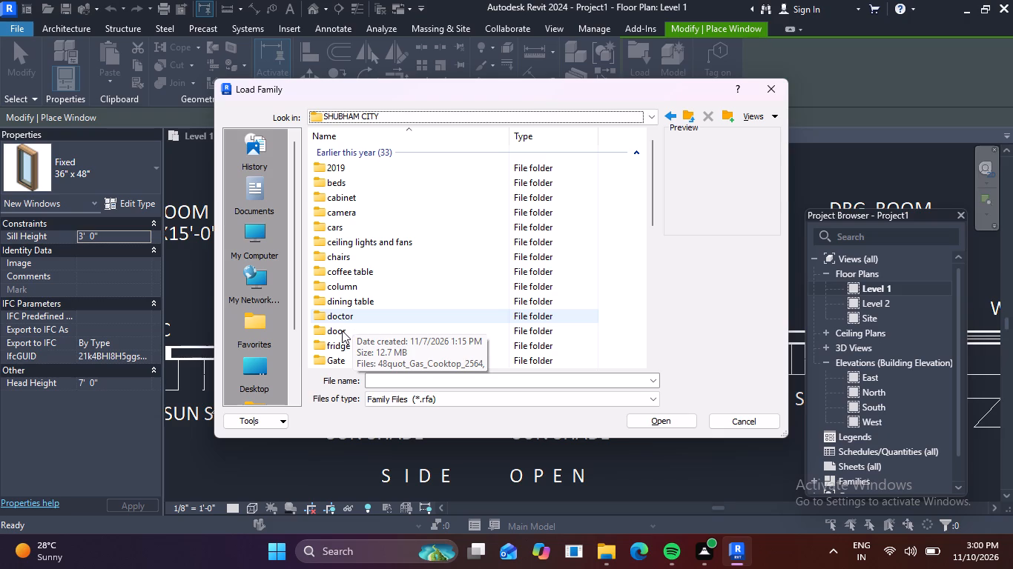
Load the Residential_Windows_2748 family from the door folder.
{"action": "left_click", "coordinate": [342, 329]}
{"action": "double_click", "coordinate": [344, 327]}
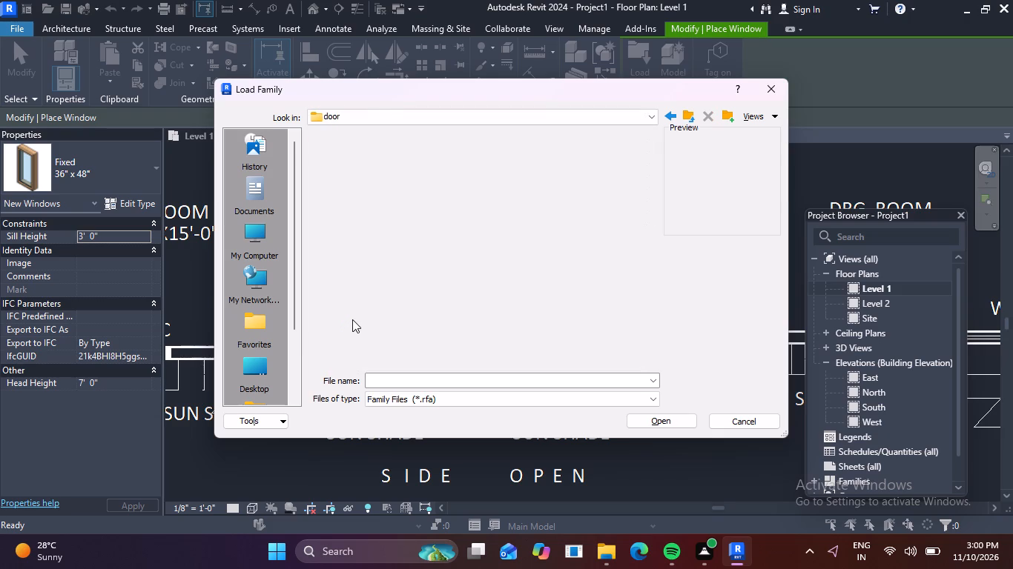
{"action": "scroll", "coordinate": [380, 296], "scroll_direction": "down", "scroll_amount": 8}
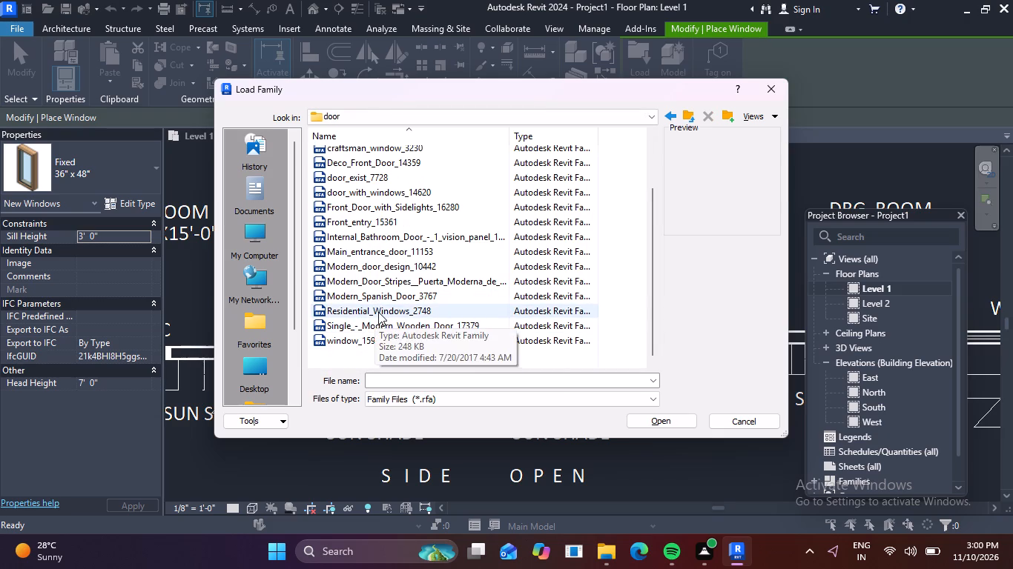
{"action": "left_click", "coordinate": [380, 310]}
{"action": "double_click", "coordinate": [380, 310]}
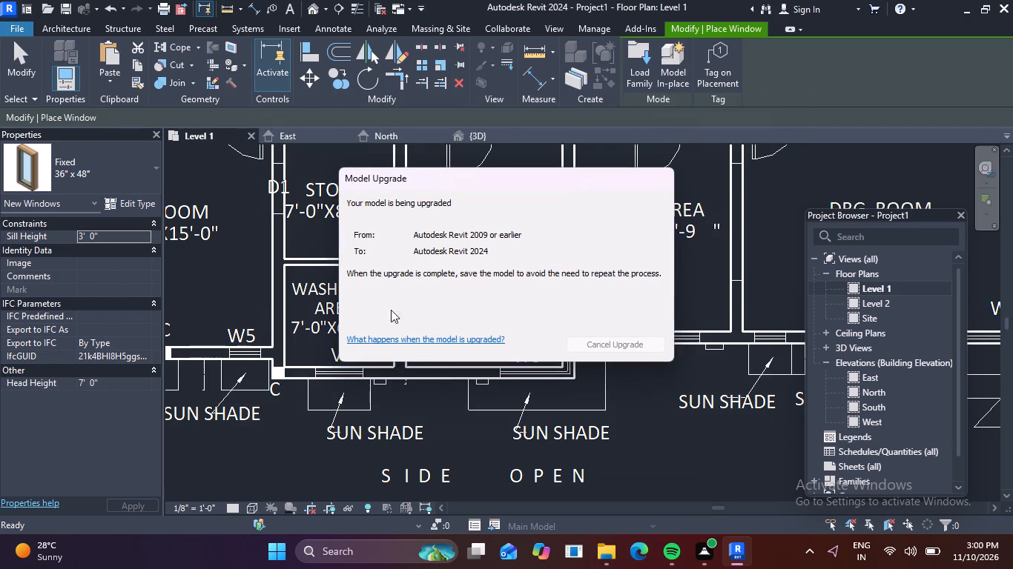
{"action": "left_click", "coordinate": [610, 347]}
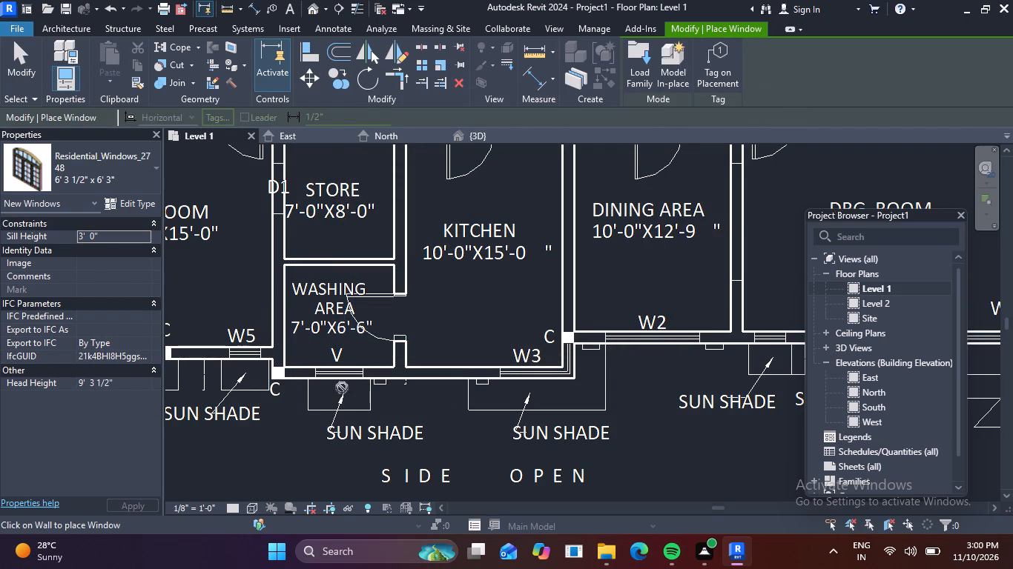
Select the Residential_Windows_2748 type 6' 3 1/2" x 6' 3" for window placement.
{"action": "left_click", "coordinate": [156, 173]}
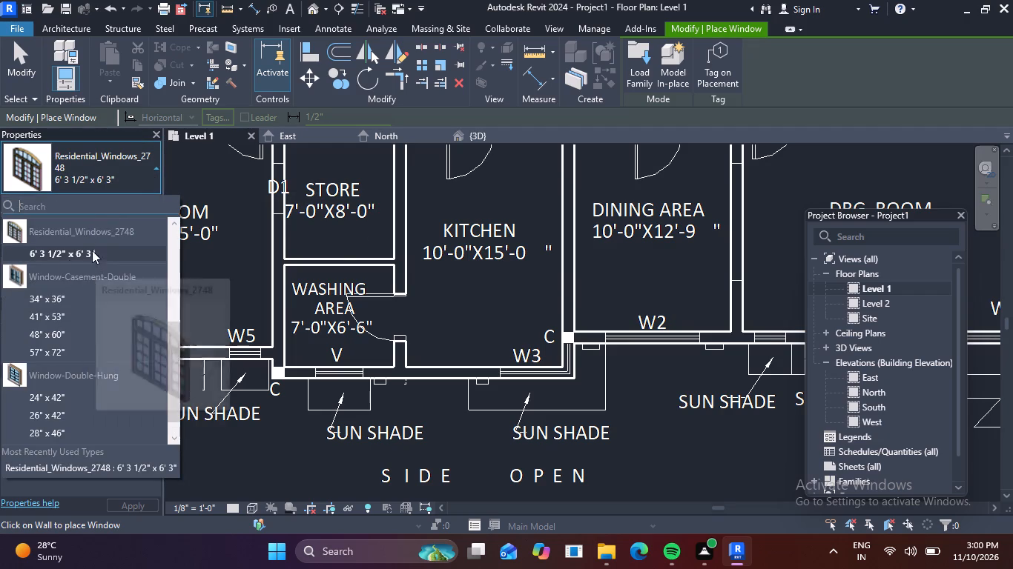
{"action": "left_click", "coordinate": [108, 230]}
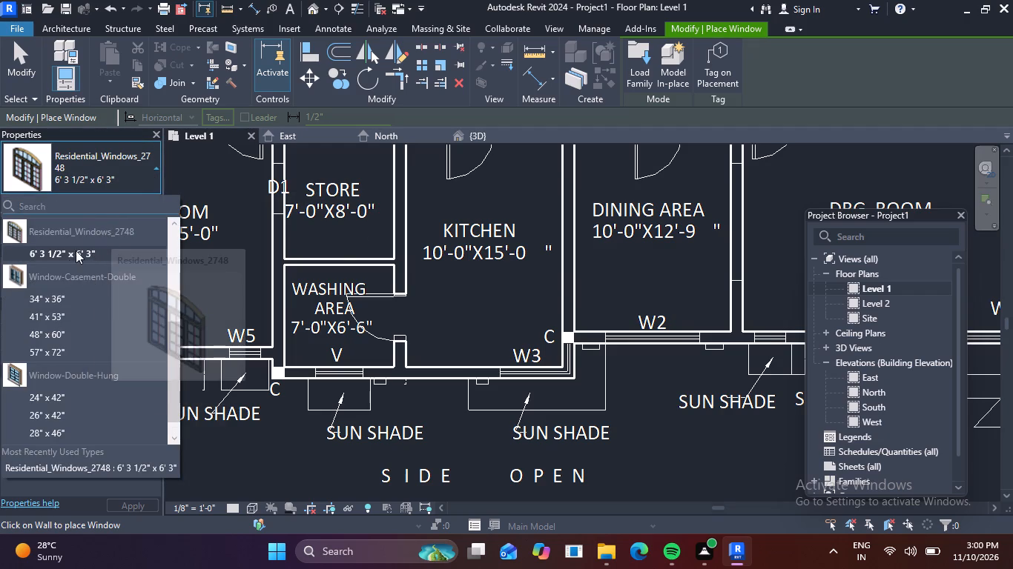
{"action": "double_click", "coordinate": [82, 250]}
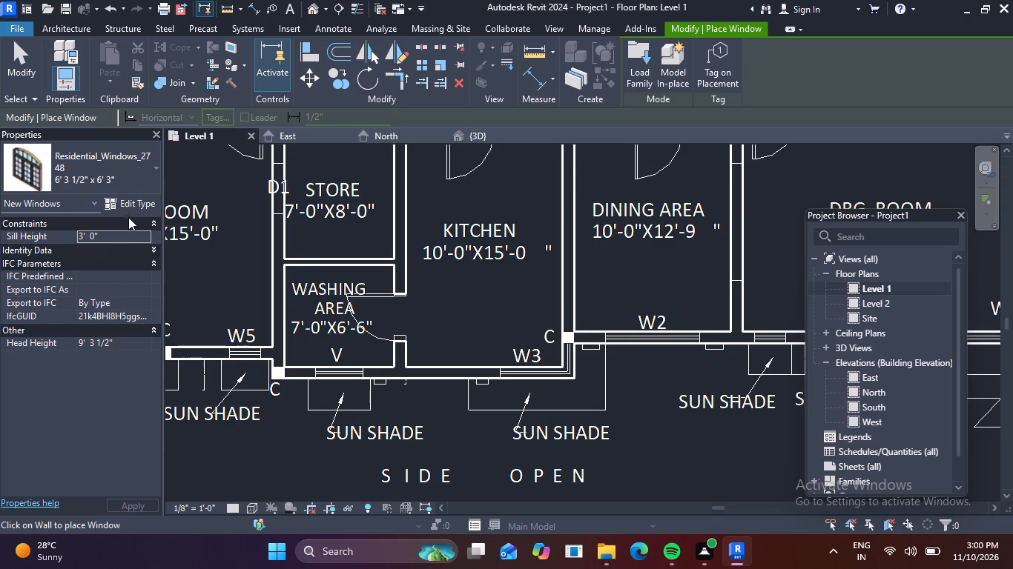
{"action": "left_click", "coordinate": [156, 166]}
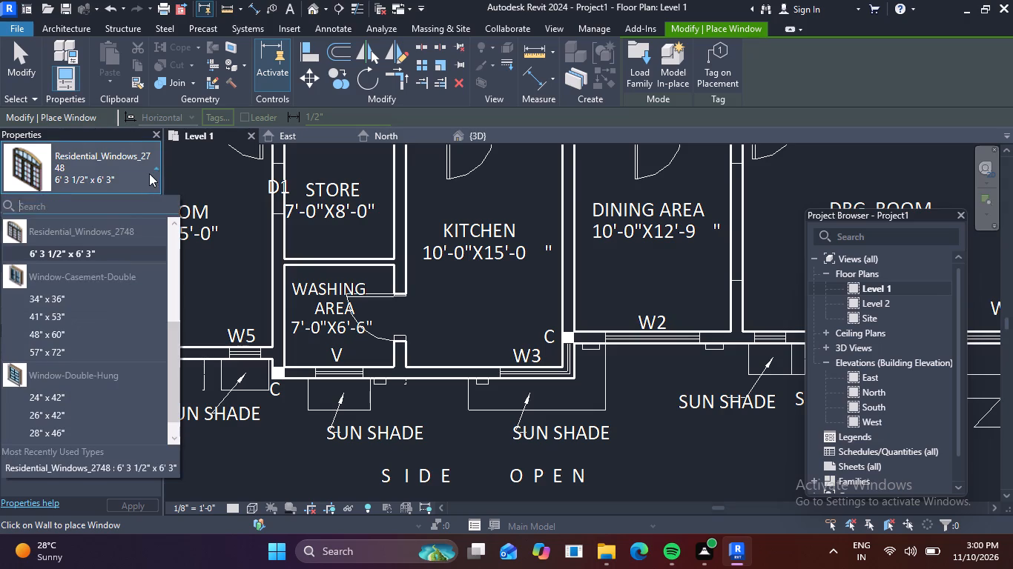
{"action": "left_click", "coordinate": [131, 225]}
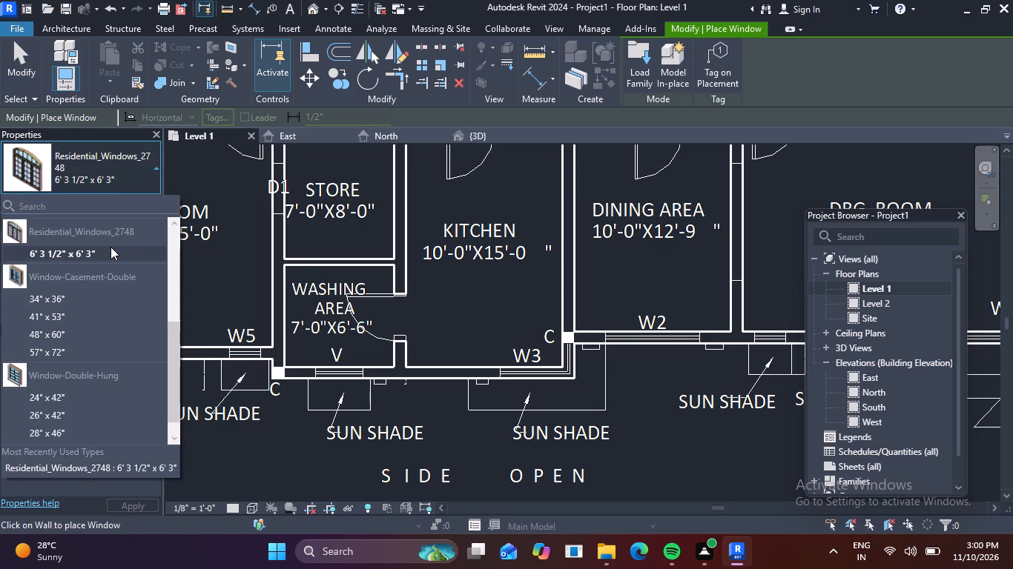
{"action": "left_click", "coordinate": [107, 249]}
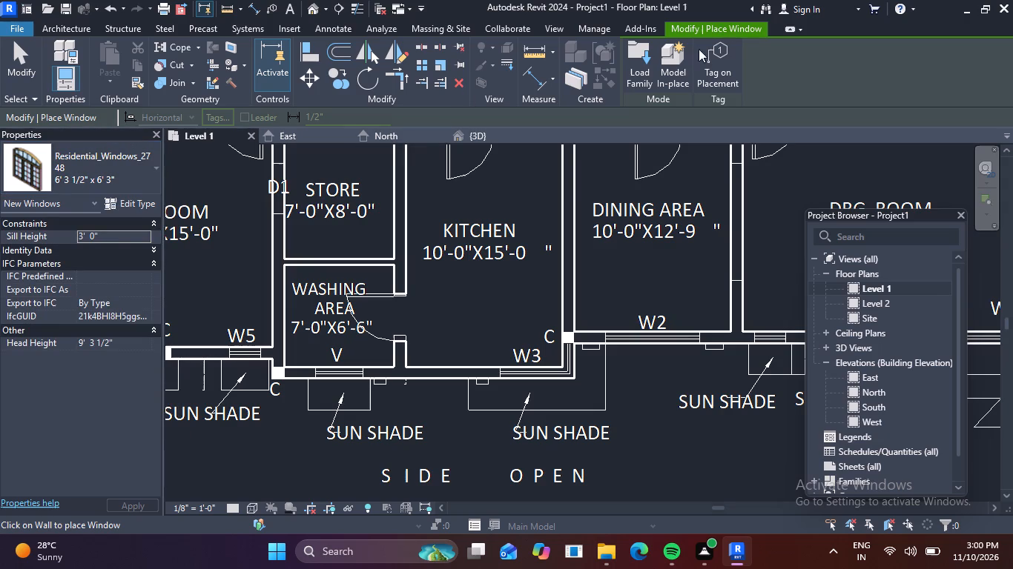
Load the window_15993 family from the door folder for placement.
{"action": "left_click", "coordinate": [639, 76]}
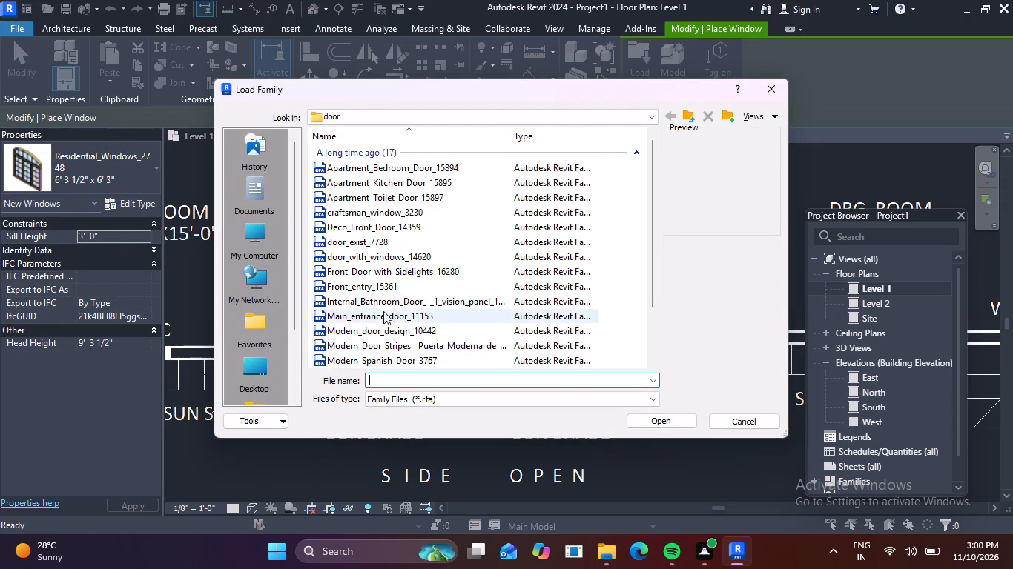
{"action": "scroll", "coordinate": [387, 292], "scroll_direction": "down", "scroll_amount": 11}
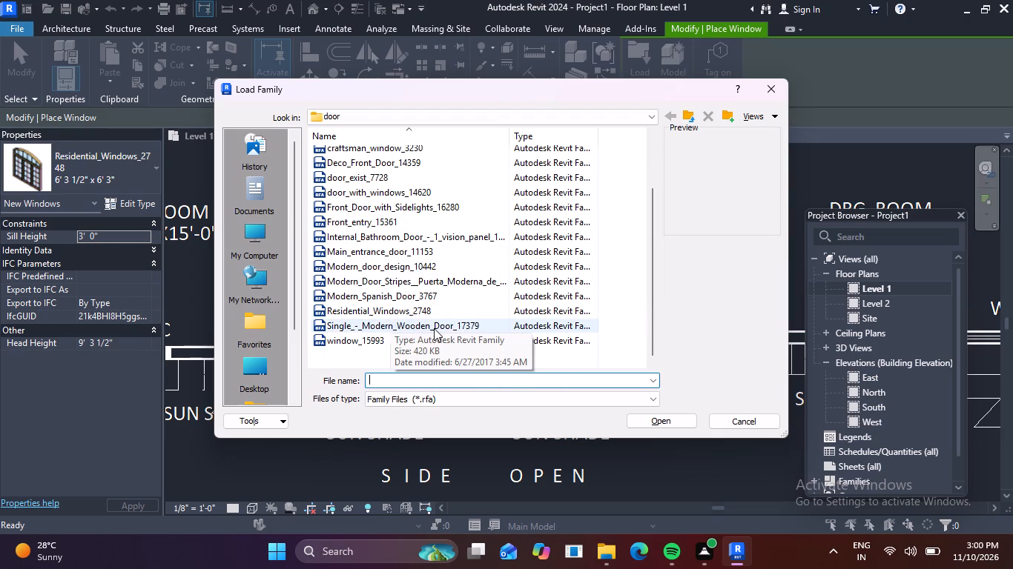
{"action": "left_click", "coordinate": [434, 328]}
{"action": "left_click", "coordinate": [409, 341]}
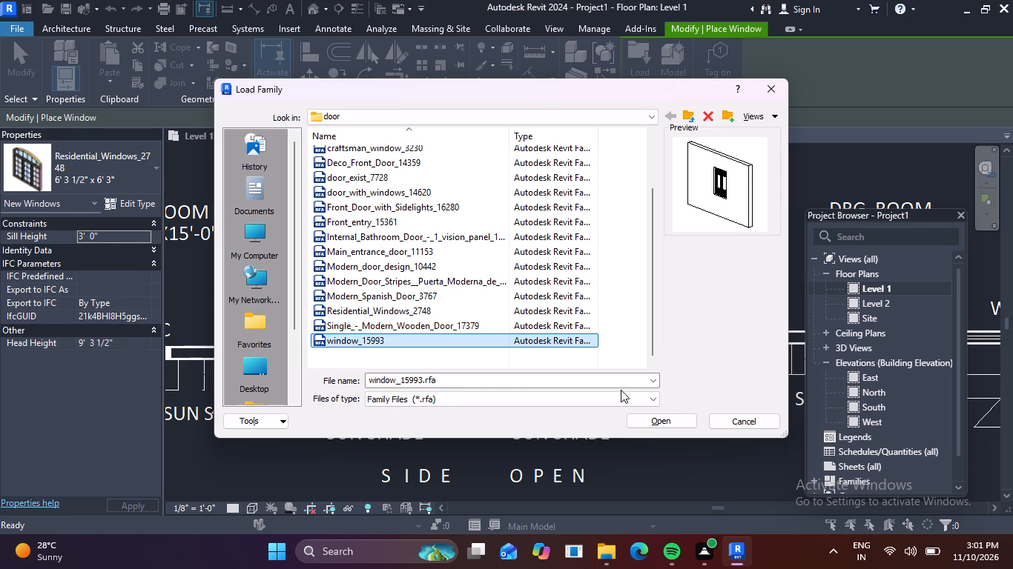
{"action": "left_click", "coordinate": [667, 422]}
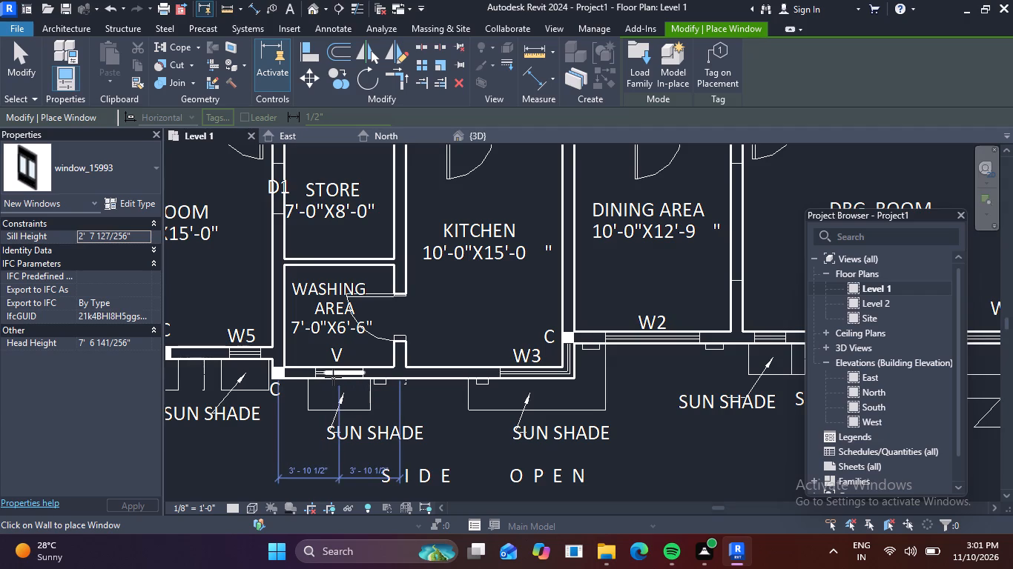
Place a window_15993 window at the V opening in the washing area's outer wall.
{"action": "left_click", "coordinate": [331, 377]}
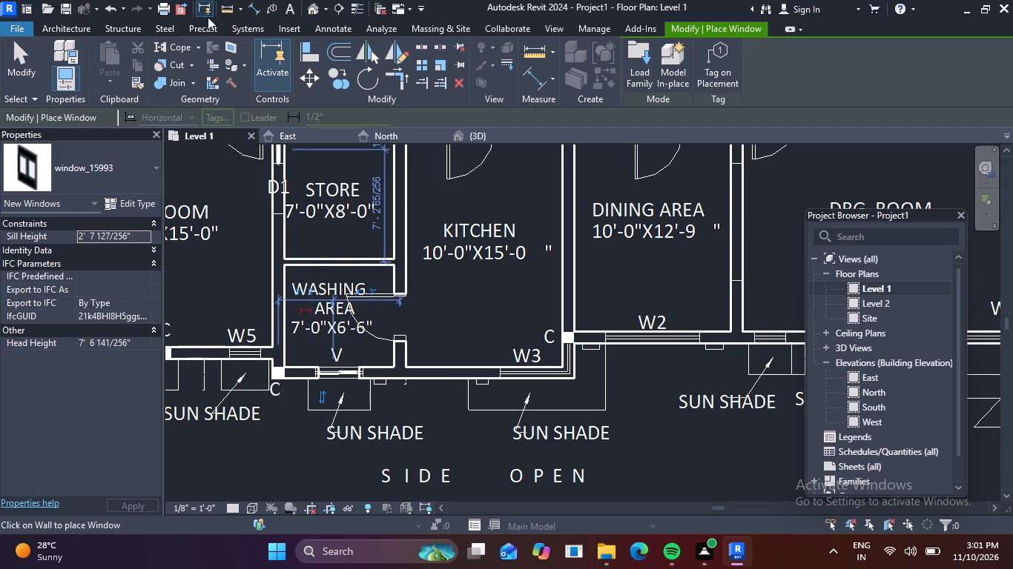
Inspect the window placed in the washing area's outer wall up close in the 3D view.
{"action": "left_click", "coordinate": [313, 5]}
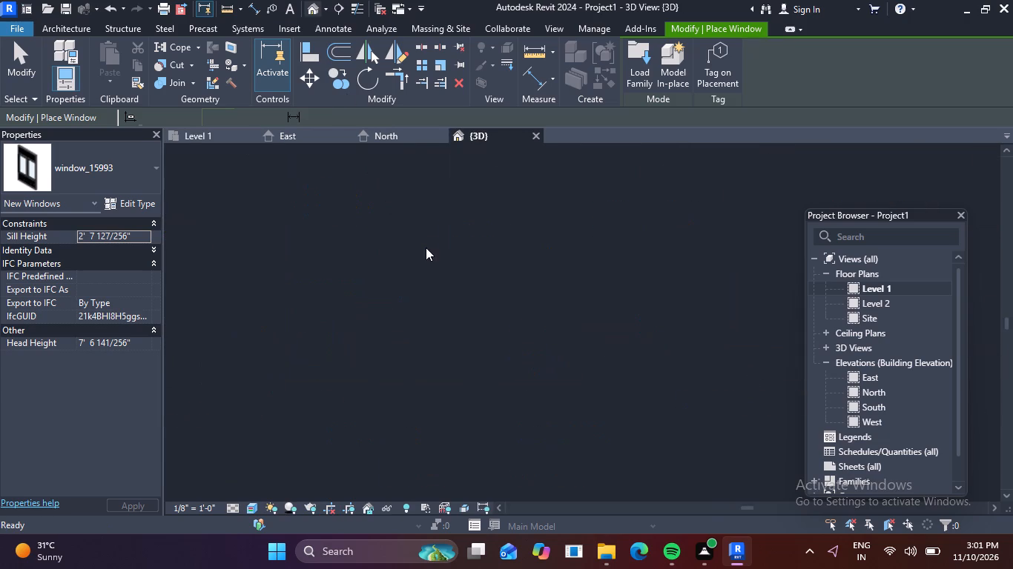
{"action": "middle_click_drag", "start_coordinate": [401, 285], "coordinate": [334, 273]}
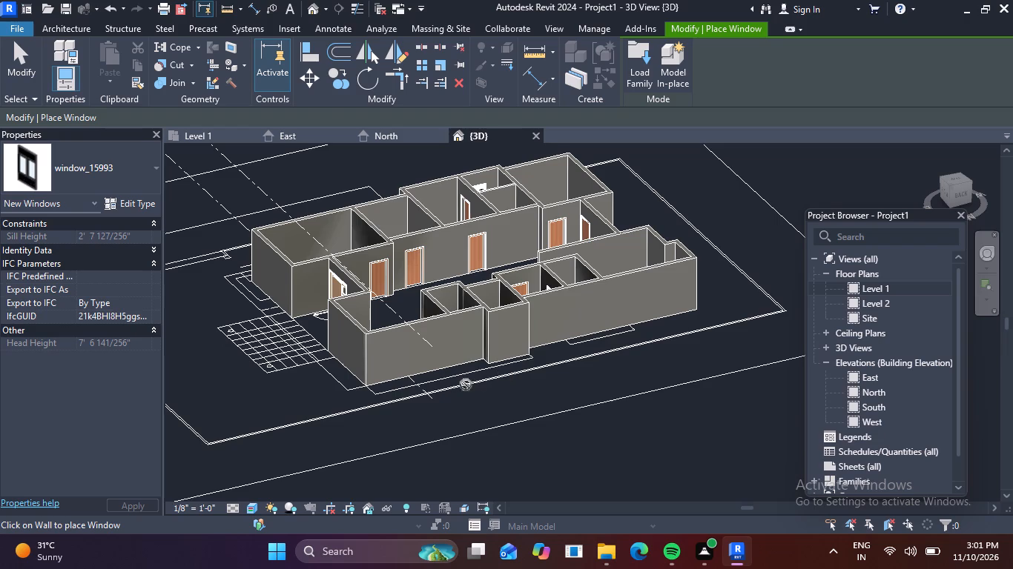
{"action": "middle_click_drag", "start_coordinate": [438, 382], "coordinate": [530, 399], "text": "shift"}
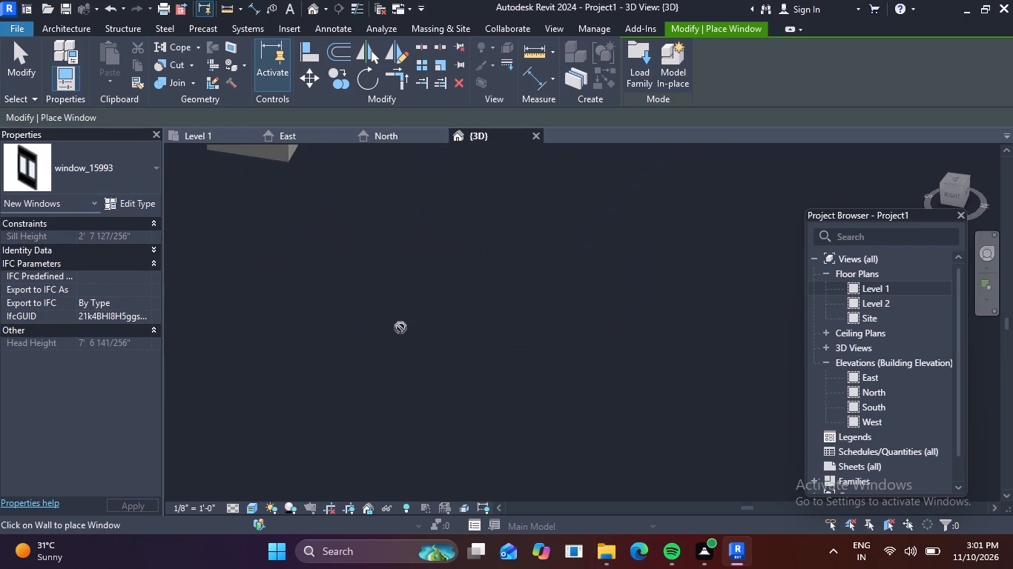
{"action": "scroll", "coordinate": [400, 320], "scroll_direction": "down", "scroll_amount": 4}
{"action": "middle_click_drag", "start_coordinate": [386, 322], "coordinate": [564, 421]}
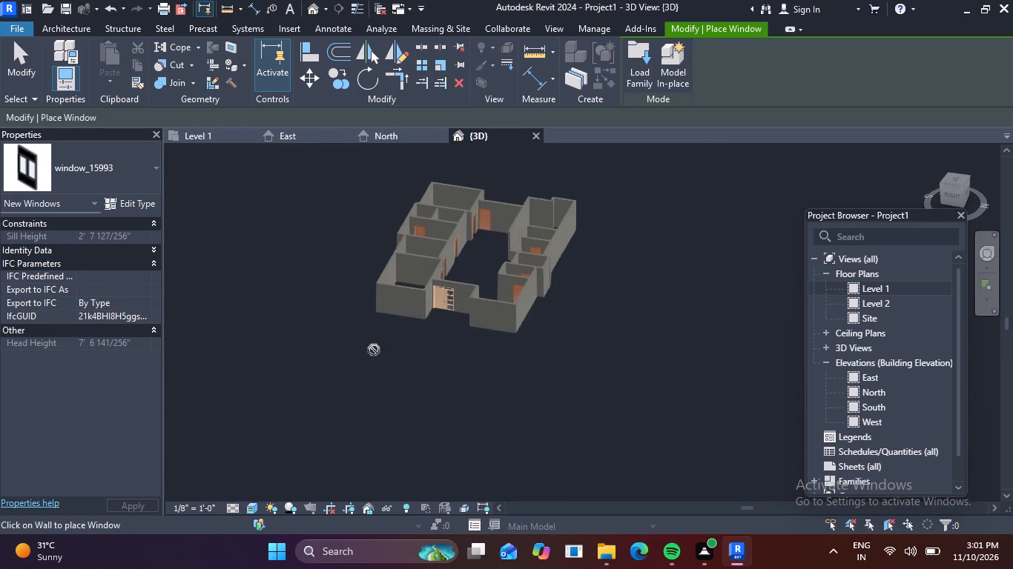
{"action": "middle_click_drag", "start_coordinate": [374, 350], "coordinate": [463, 350]}
{"action": "middle_click_drag", "start_coordinate": [260, 339], "coordinate": [452, 357]}
{"action": "middle_click_drag", "start_coordinate": [287, 320], "coordinate": [313, 336]}
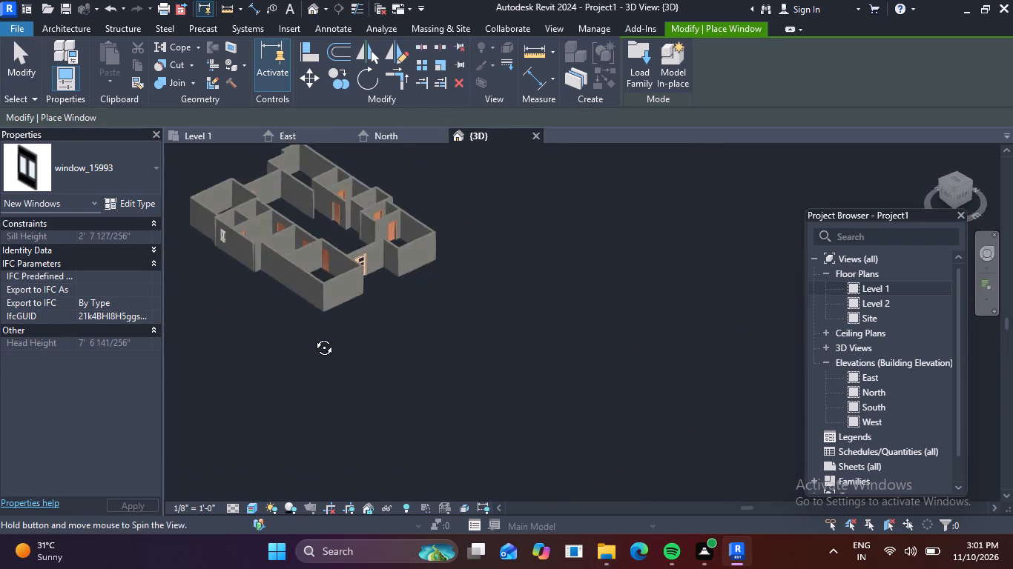
{"action": "middle_click_drag", "start_coordinate": [313, 336], "coordinate": [370, 336]}
{"action": "middle_click_drag", "start_coordinate": [256, 345], "coordinate": [503, 342]}
{"action": "middle_click_drag", "start_coordinate": [295, 331], "coordinate": [343, 354], "text": "shift"}
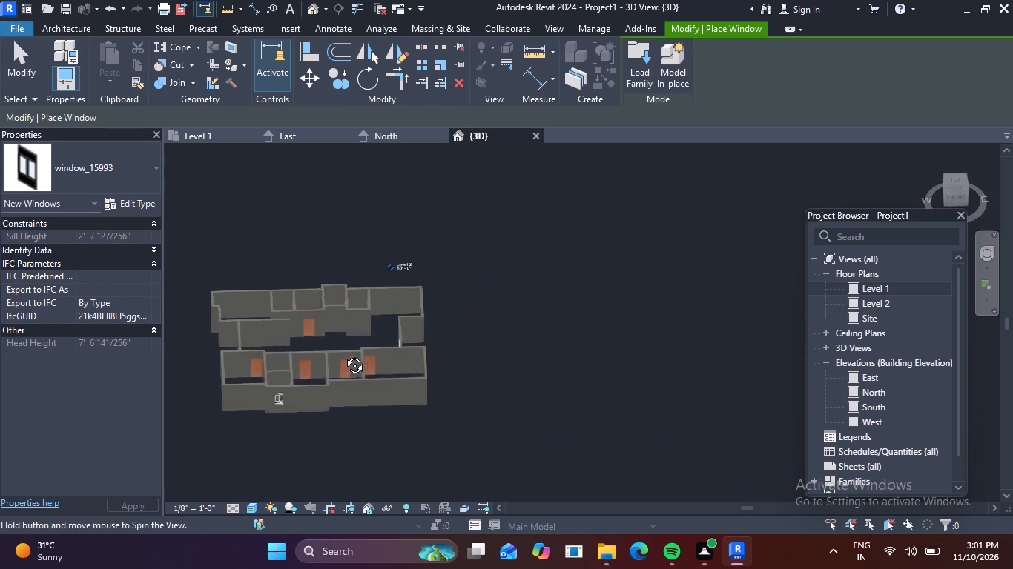
{"action": "middle_click_drag", "start_coordinate": [343, 354], "coordinate": [343, 355], "text": "shift"}
{"action": "scroll", "coordinate": [257, 439], "scroll_direction": "up", "scroll_amount": 6}
{"action": "scroll", "coordinate": [318, 390], "scroll_direction": "up", "scroll_amount": 9}
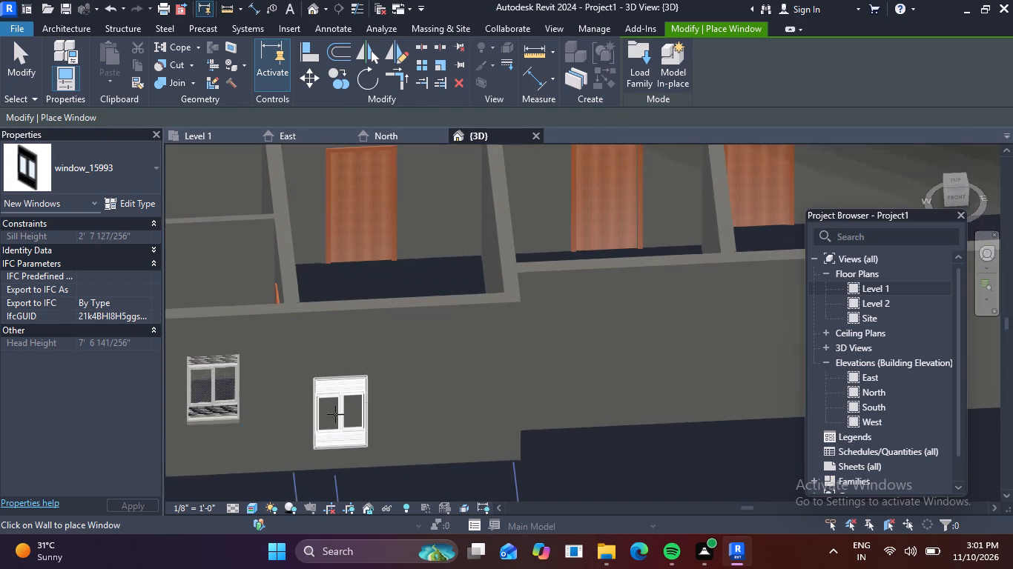
{"action": "scroll", "coordinate": [335, 414], "scroll_direction": "up", "scroll_amount": 2}
{"action": "middle_click_drag", "start_coordinate": [439, 411], "coordinate": [644, 418]}
{"action": "scroll", "coordinate": [372, 402], "scroll_direction": "up", "scroll_amount": 5}
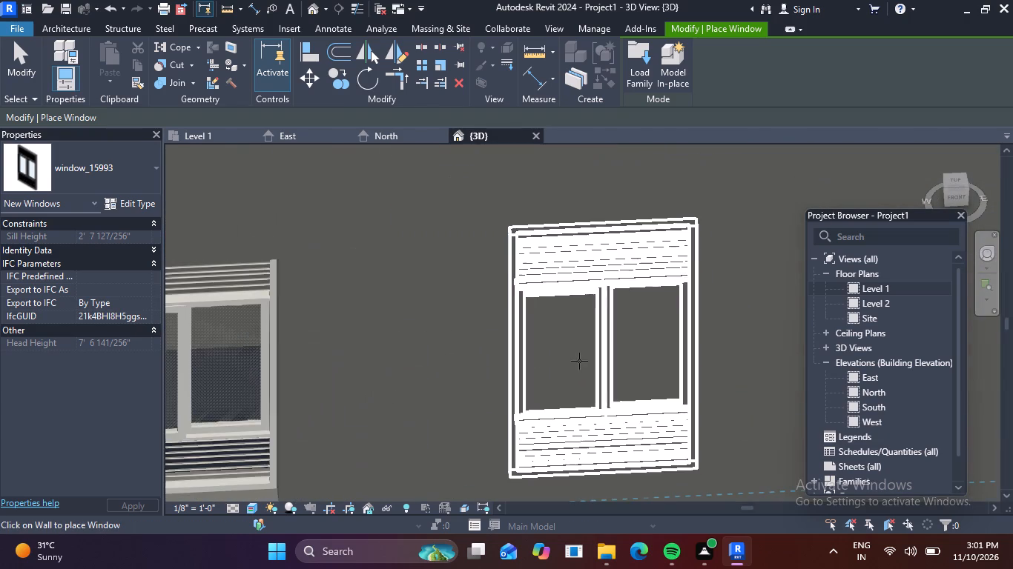
{"action": "middle_click_drag", "start_coordinate": [584, 362], "coordinate": [766, 310]}
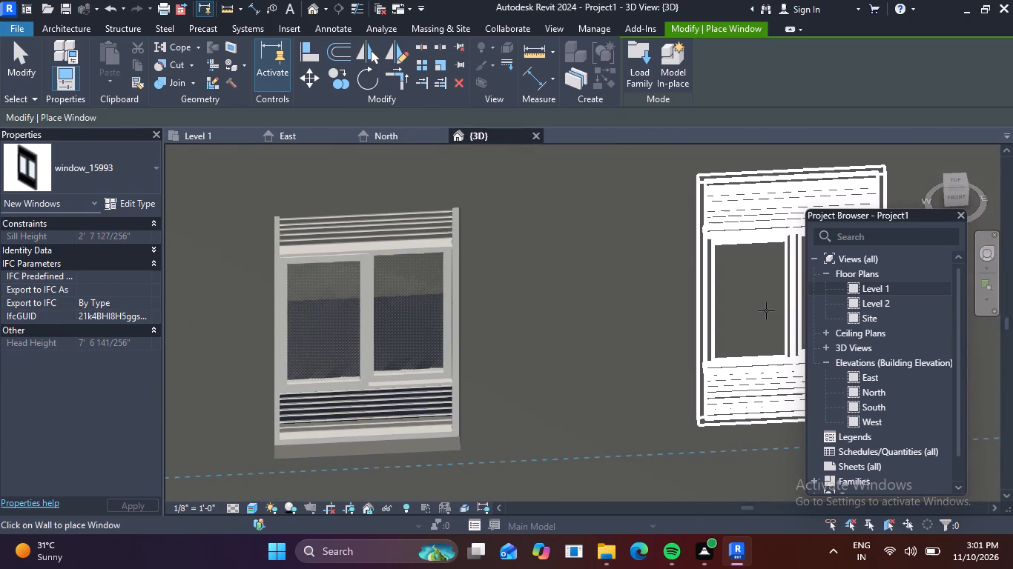
{"action": "key", "text": "Escape"}
{"action": "key", "text": "Escape"}
{"action": "middle_click_drag", "start_coordinate": [352, 322], "coordinate": [389, 273]}
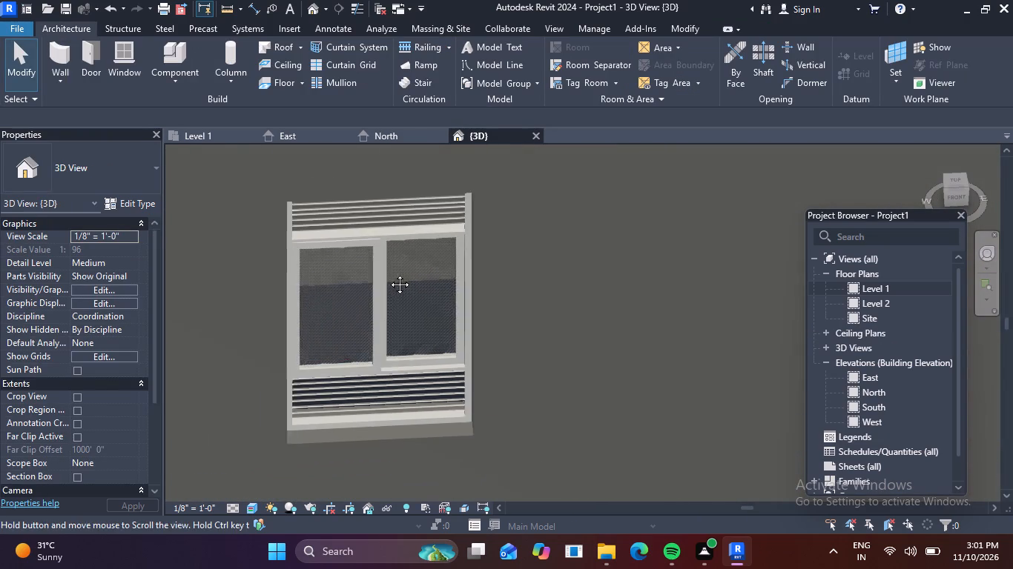
{"action": "middle_click_drag", "start_coordinate": [389, 273], "coordinate": [406, 249]}
{"action": "scroll", "coordinate": [443, 221], "scroll_direction": "up", "scroll_amount": 4}
{"action": "middle_click_drag", "start_coordinate": [464, 264], "coordinate": [457, 350]}
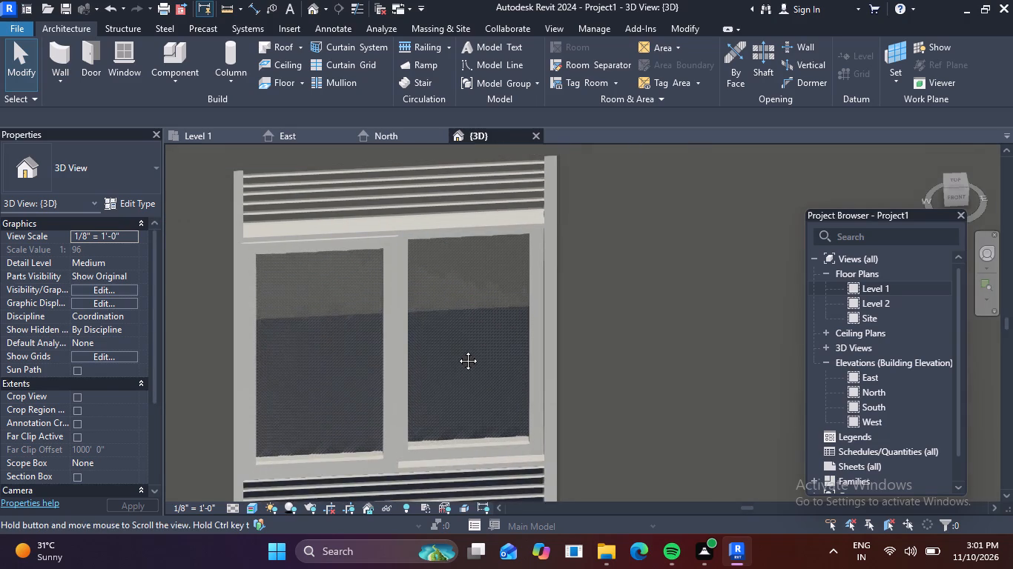
{"action": "middle_click_drag", "start_coordinate": [457, 350], "coordinate": [456, 353]}
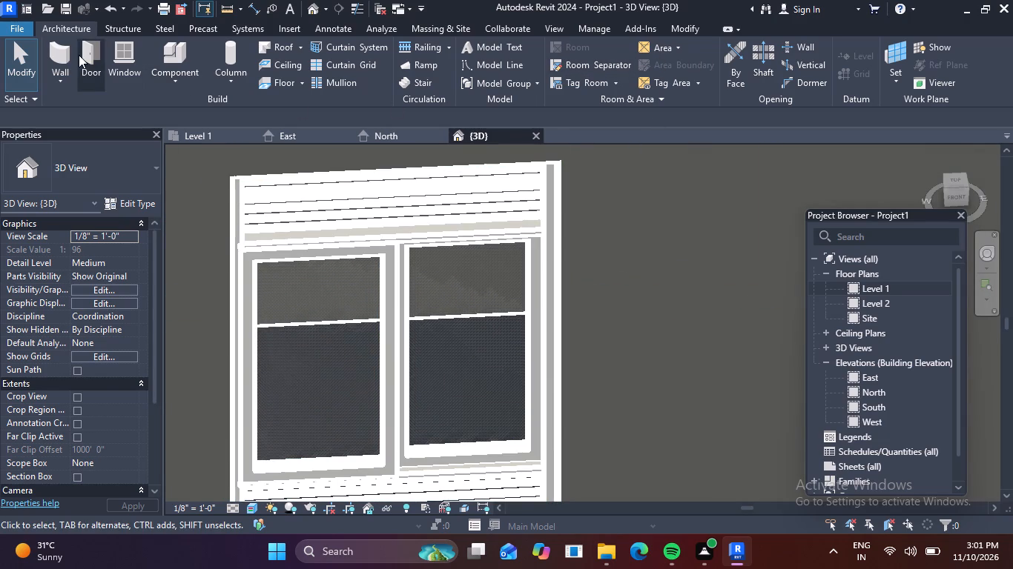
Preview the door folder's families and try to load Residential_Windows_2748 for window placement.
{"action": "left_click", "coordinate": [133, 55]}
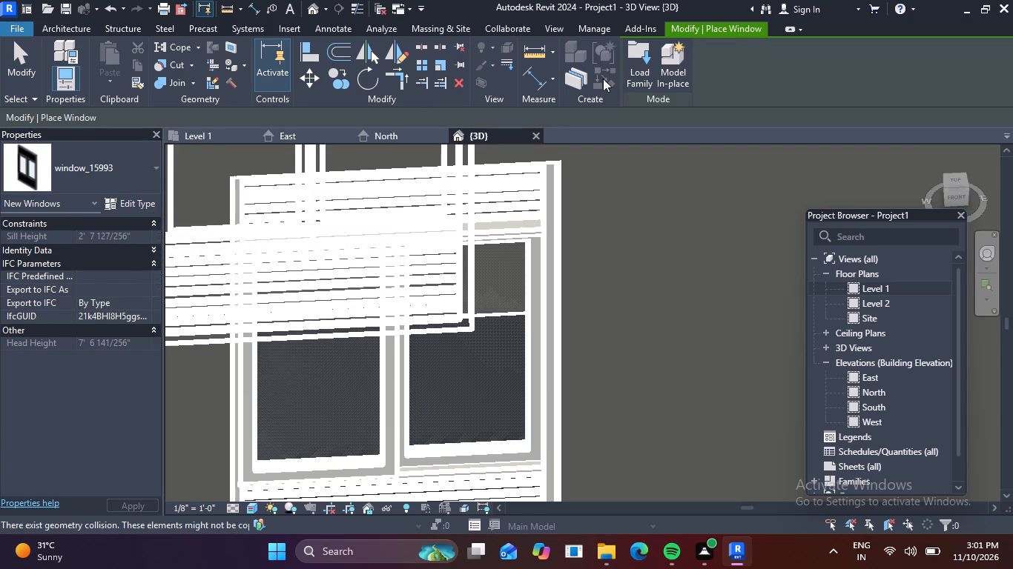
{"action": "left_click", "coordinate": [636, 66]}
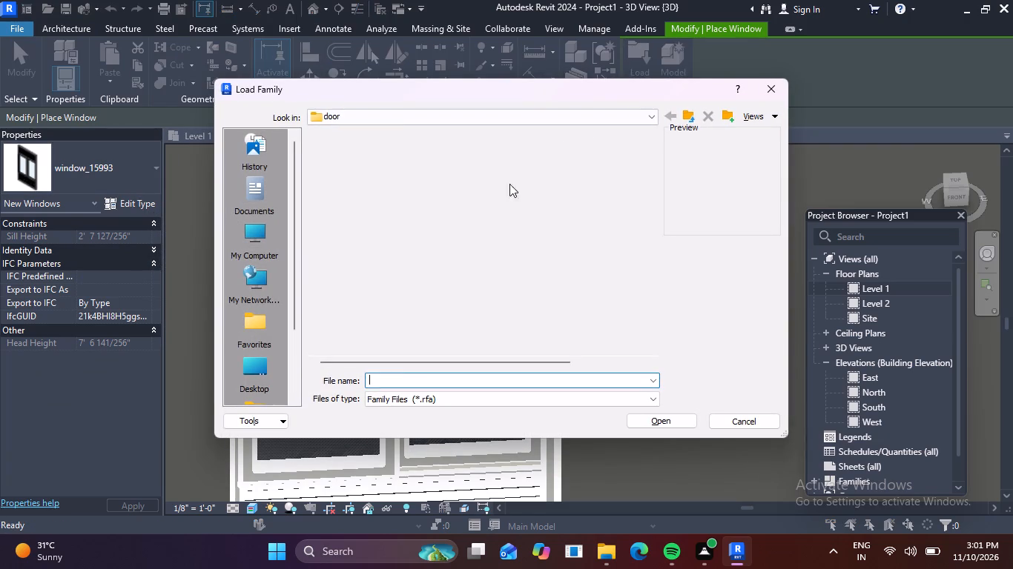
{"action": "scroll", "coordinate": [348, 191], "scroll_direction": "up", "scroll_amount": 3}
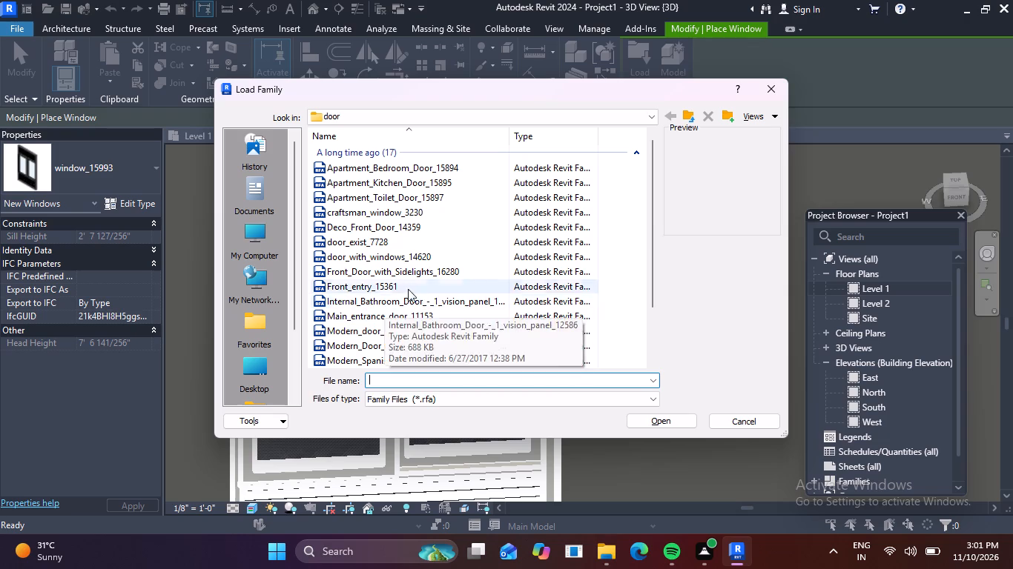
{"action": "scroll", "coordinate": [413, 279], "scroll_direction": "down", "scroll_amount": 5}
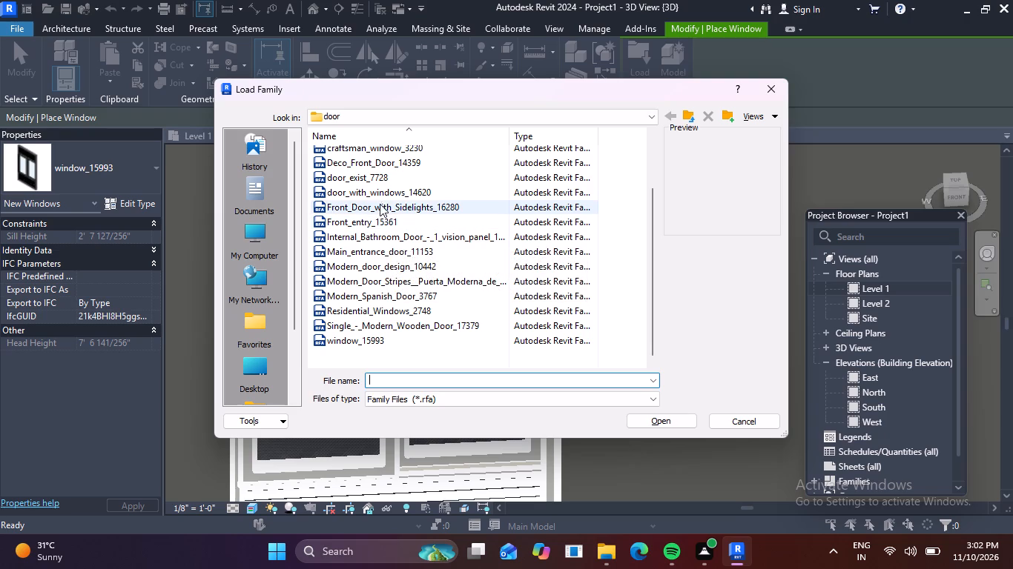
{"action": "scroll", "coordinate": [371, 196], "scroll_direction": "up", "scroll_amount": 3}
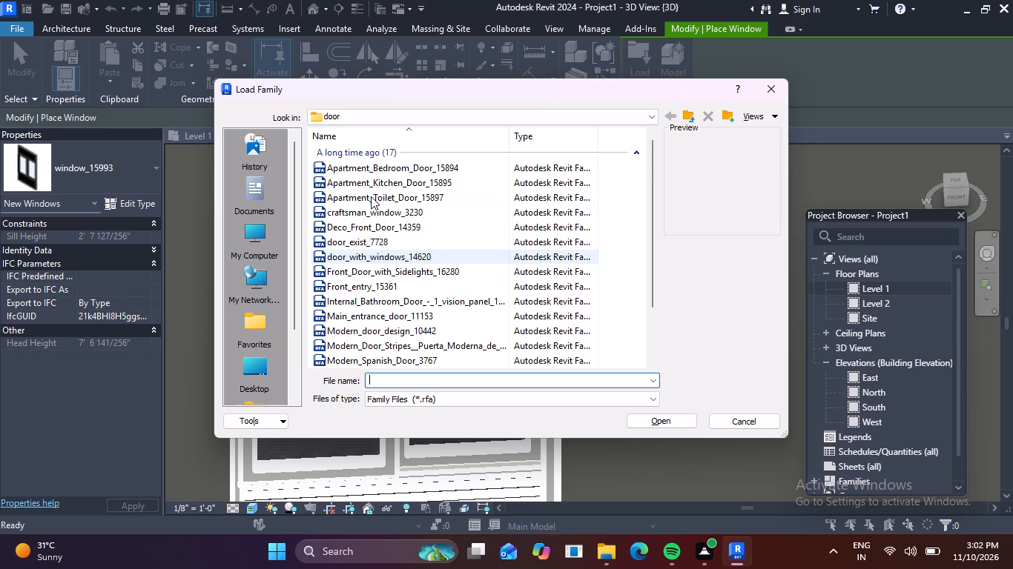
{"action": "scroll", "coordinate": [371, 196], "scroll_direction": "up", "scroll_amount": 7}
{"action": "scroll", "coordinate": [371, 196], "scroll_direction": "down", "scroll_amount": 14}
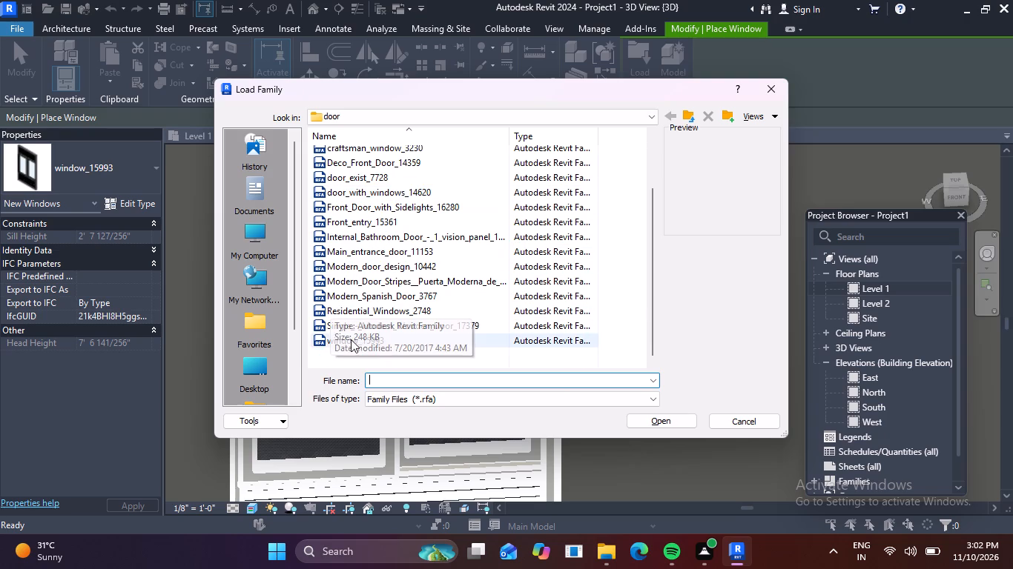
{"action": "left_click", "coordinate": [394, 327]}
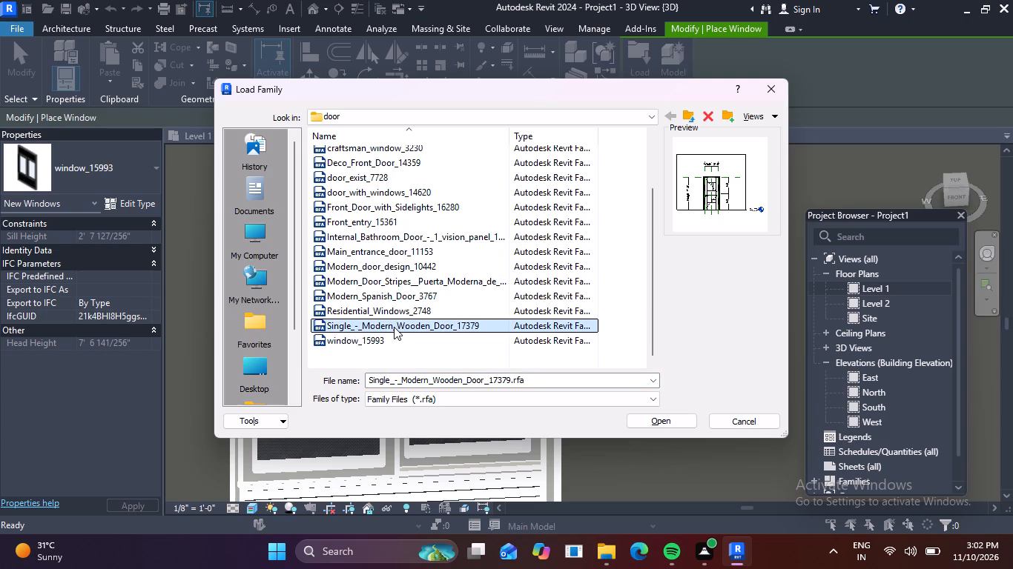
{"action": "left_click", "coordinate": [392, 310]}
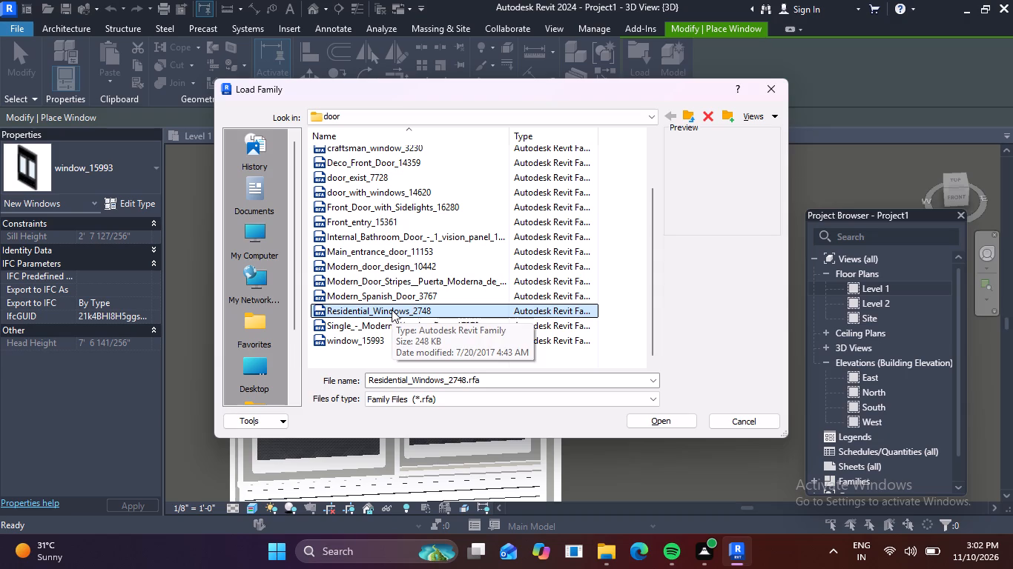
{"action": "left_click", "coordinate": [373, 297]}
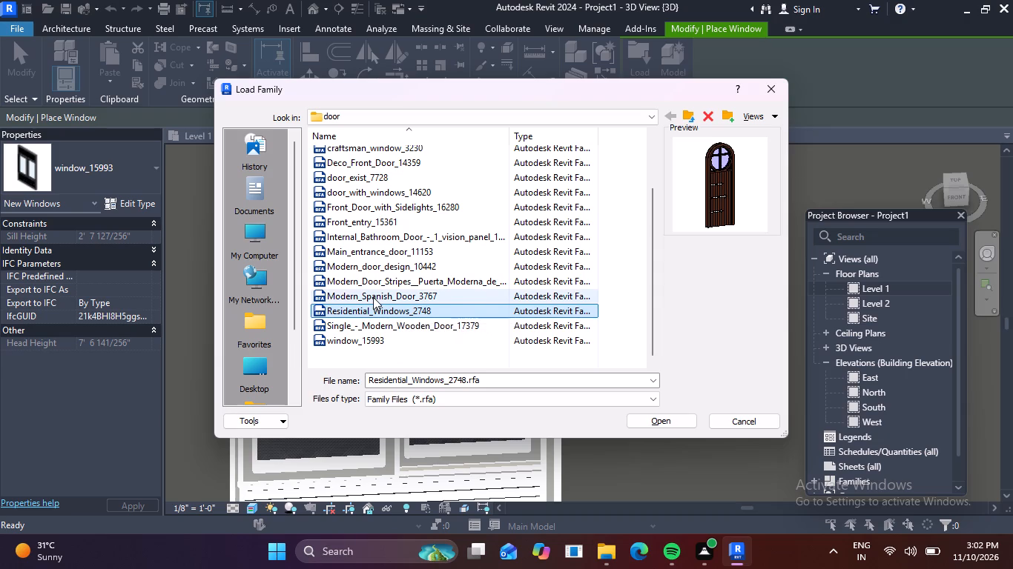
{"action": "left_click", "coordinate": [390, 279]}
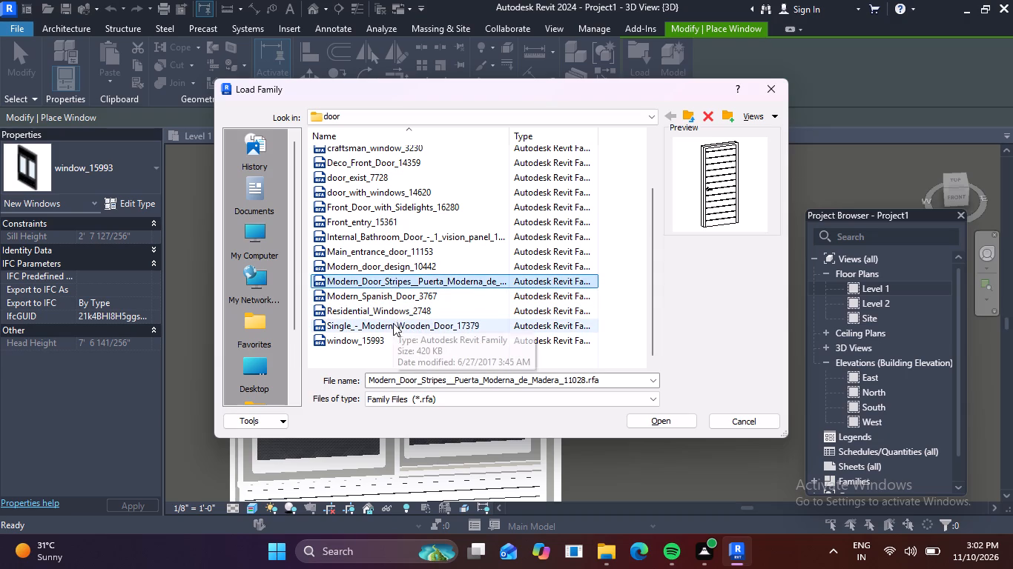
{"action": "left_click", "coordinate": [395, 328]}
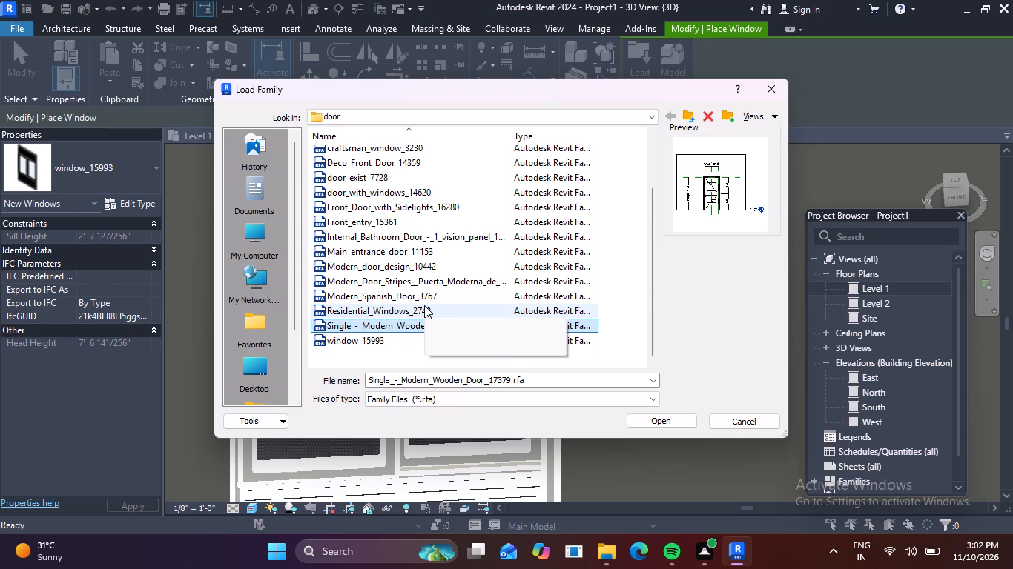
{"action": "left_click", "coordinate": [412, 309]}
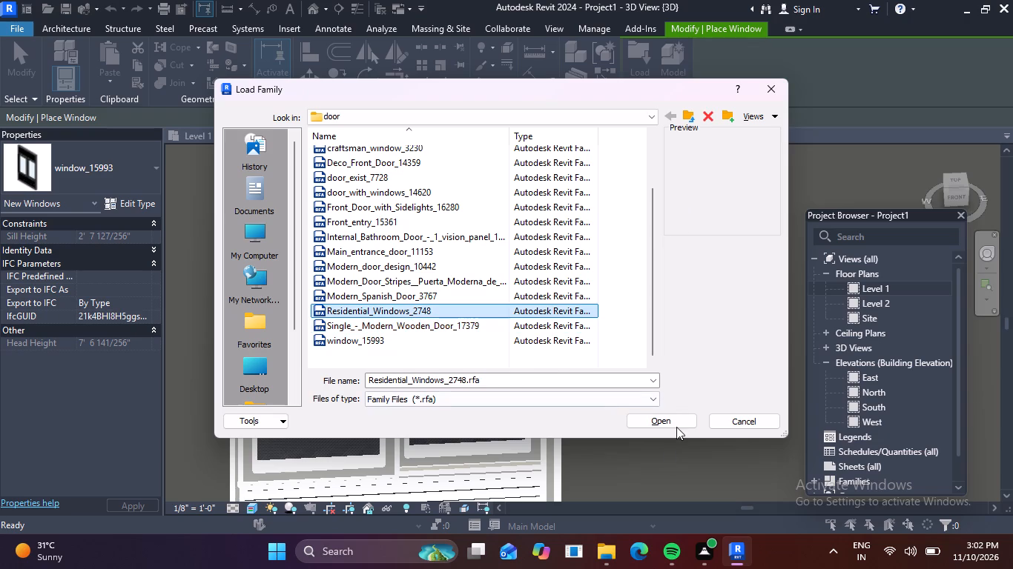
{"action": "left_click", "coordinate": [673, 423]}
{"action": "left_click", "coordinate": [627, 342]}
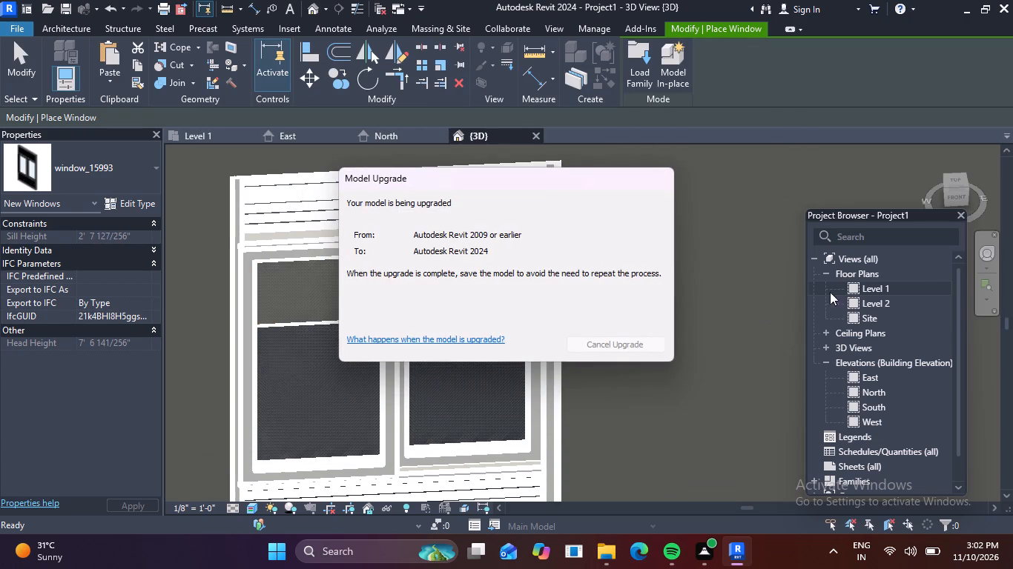
Return to the Level 1 floor plan around the dining area and drawing room.
{"action": "double_click", "coordinate": [859, 288]}
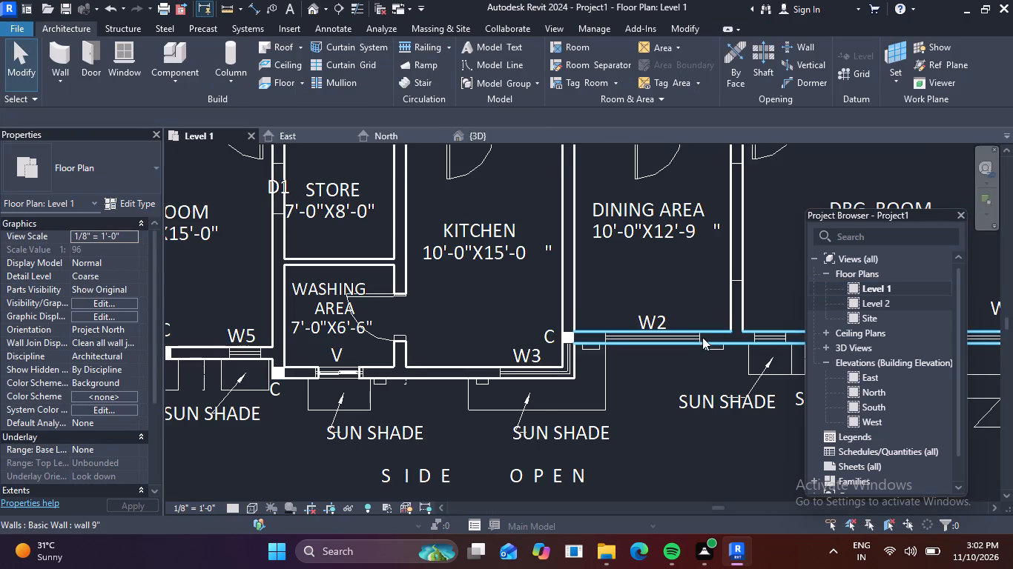
{"action": "scroll", "coordinate": [689, 347], "scroll_direction": "down", "scroll_amount": 1}
{"action": "middle_click_drag", "start_coordinate": [674, 353], "coordinate": [576, 356]}
{"action": "scroll", "coordinate": [541, 338], "scroll_direction": "up", "scroll_amount": 3}
{"action": "scroll", "coordinate": [579, 358], "scroll_direction": "down", "scroll_amount": 4}
{"action": "middle_click_drag", "start_coordinate": [550, 367], "coordinate": [314, 373]}
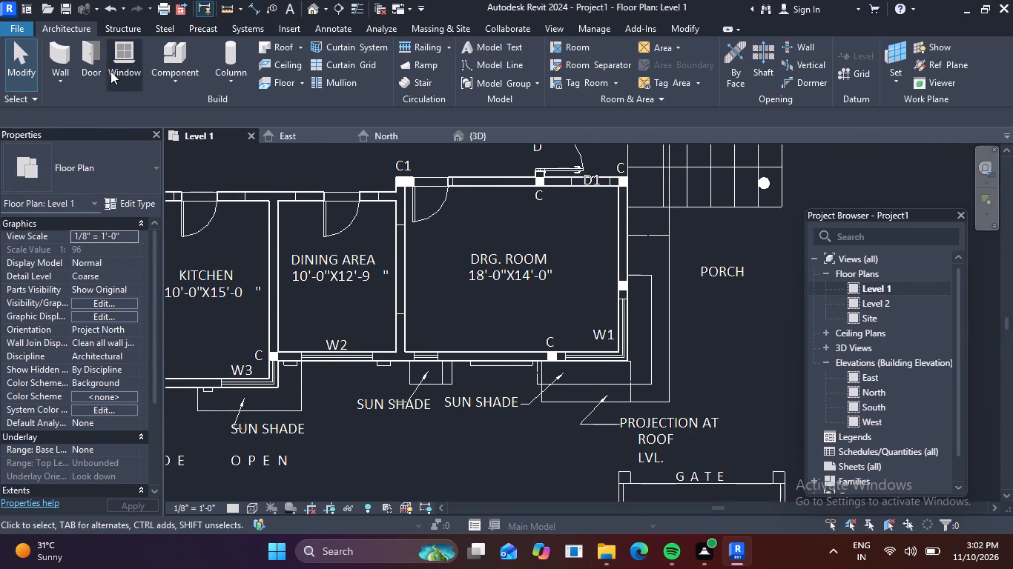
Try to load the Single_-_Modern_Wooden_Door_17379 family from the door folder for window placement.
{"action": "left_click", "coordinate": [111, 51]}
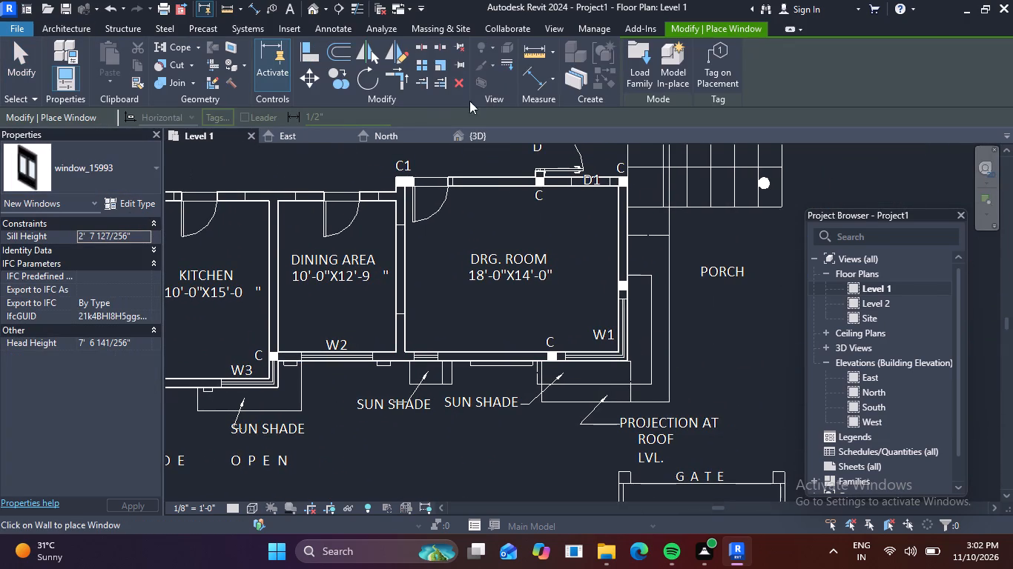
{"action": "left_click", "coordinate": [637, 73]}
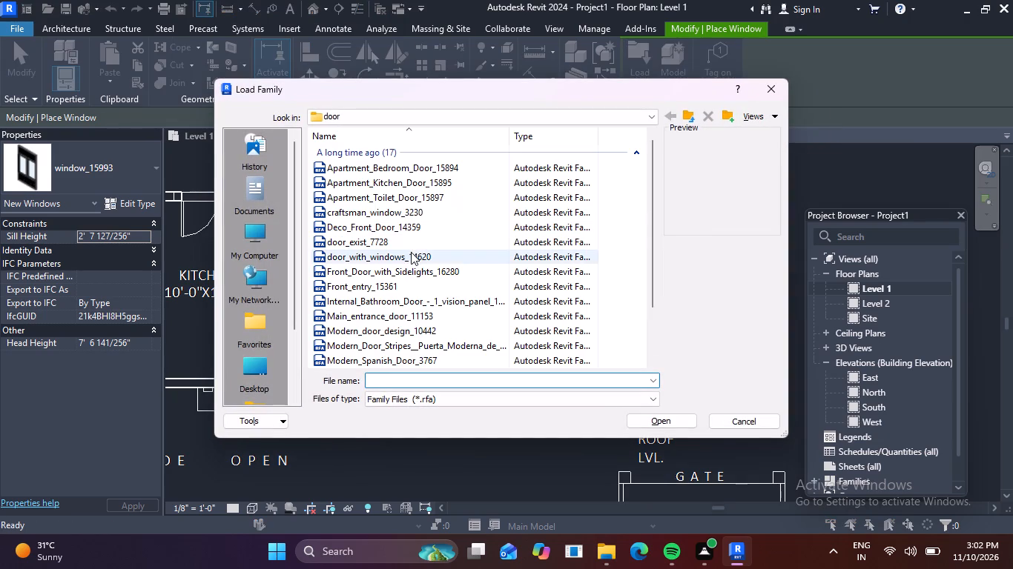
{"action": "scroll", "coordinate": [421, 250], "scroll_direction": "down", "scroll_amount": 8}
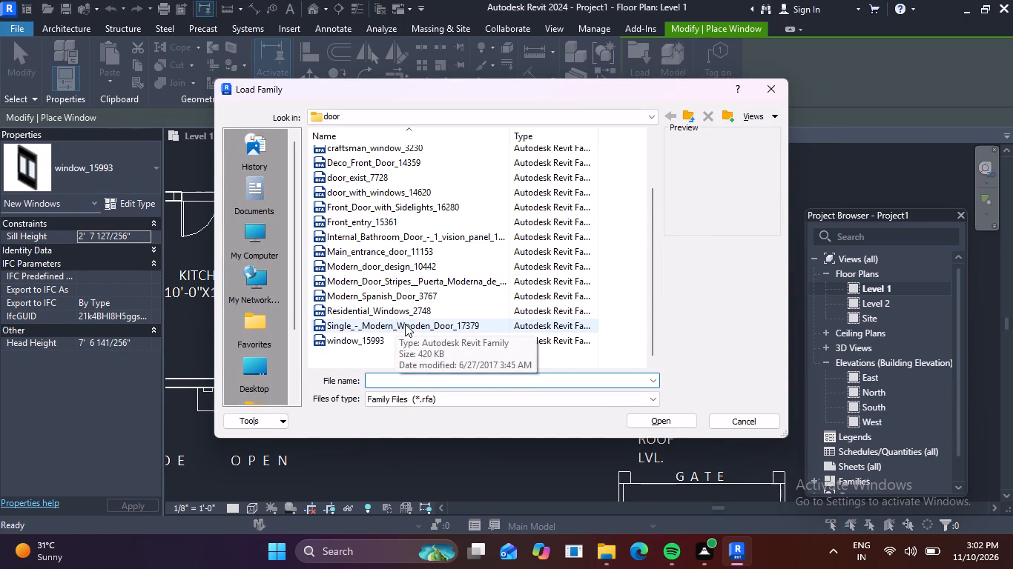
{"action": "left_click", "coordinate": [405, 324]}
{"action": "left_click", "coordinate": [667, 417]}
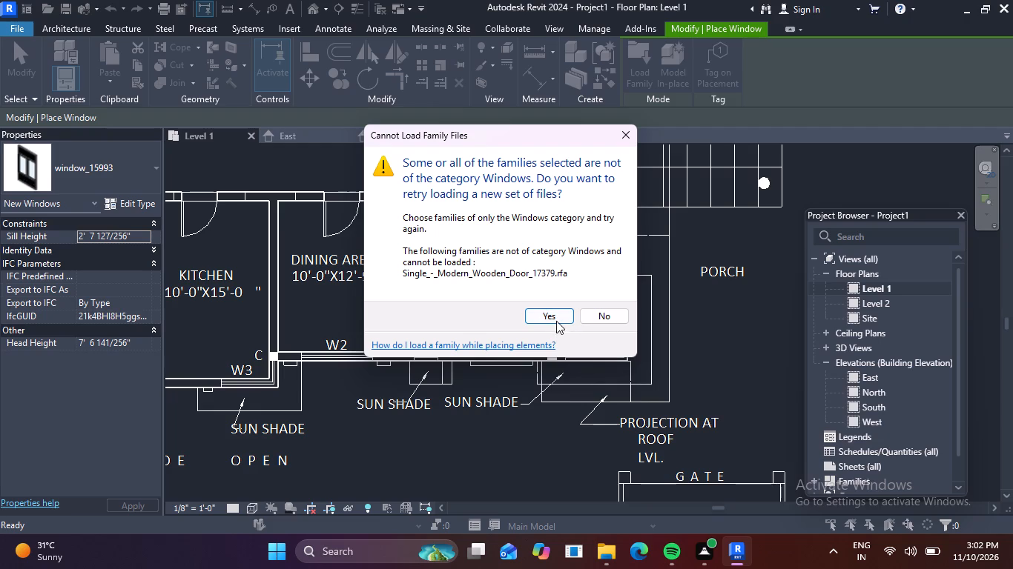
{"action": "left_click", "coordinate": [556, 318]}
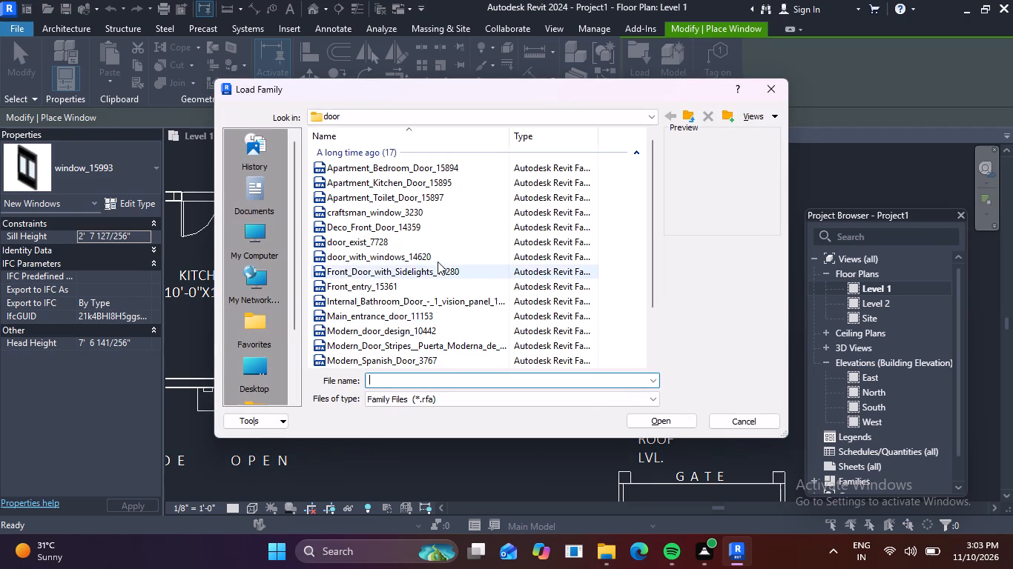
Try to load the Residential_Windows_2748 family from the door folder for window placement.
{"action": "scroll", "coordinate": [438, 258], "scroll_direction": "down", "scroll_amount": 11}
{"action": "left_click", "coordinate": [346, 310]}
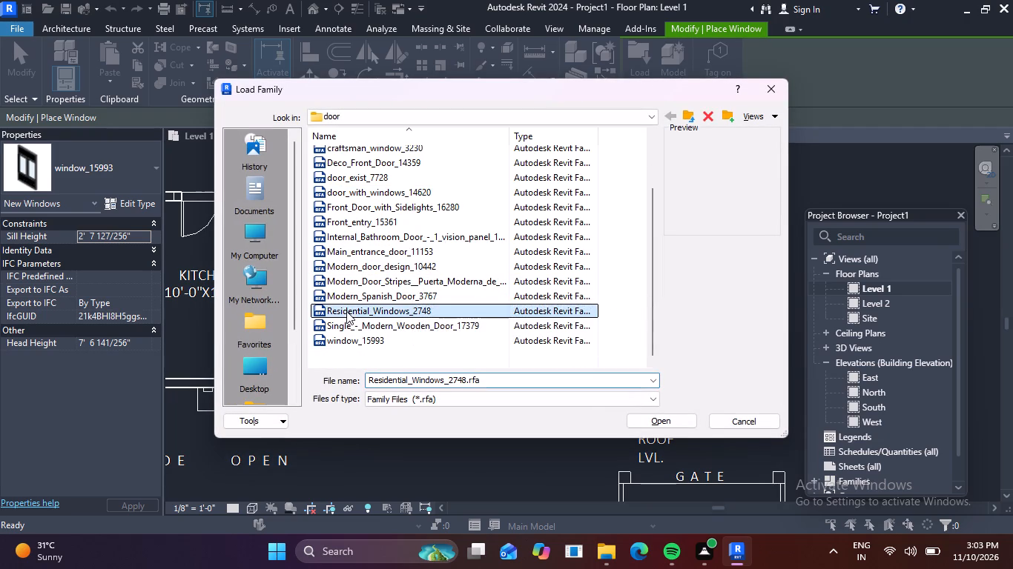
{"action": "left_click", "coordinate": [386, 310]}
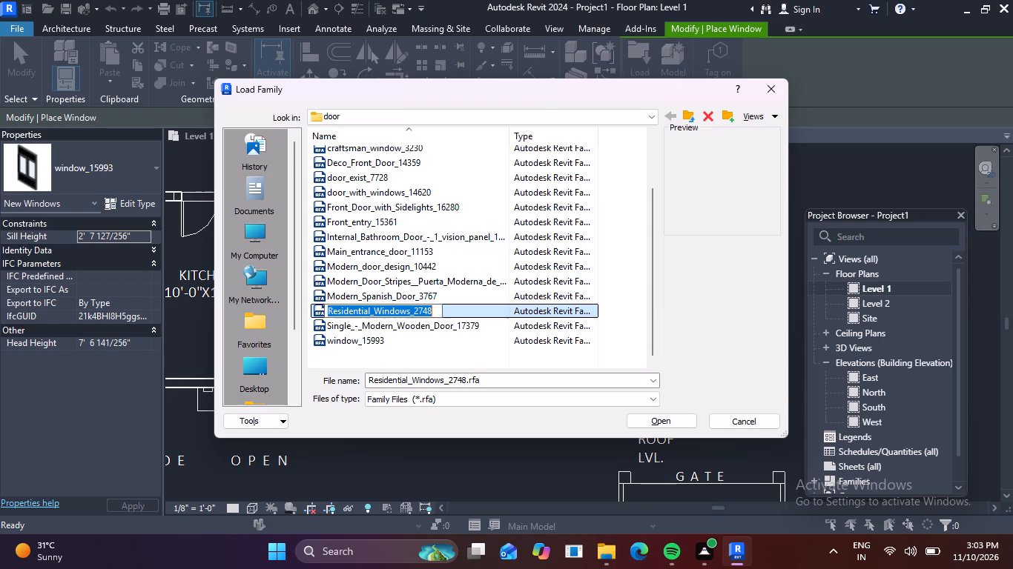
{"action": "left_click", "coordinate": [518, 307]}
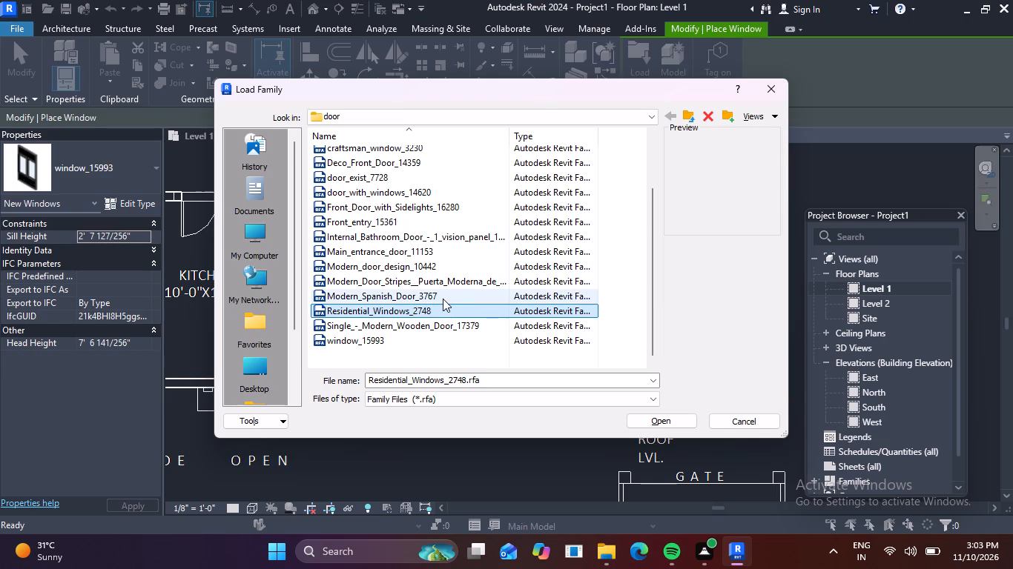
{"action": "left_click", "coordinate": [436, 299]}
{"action": "left_click", "coordinate": [437, 316]}
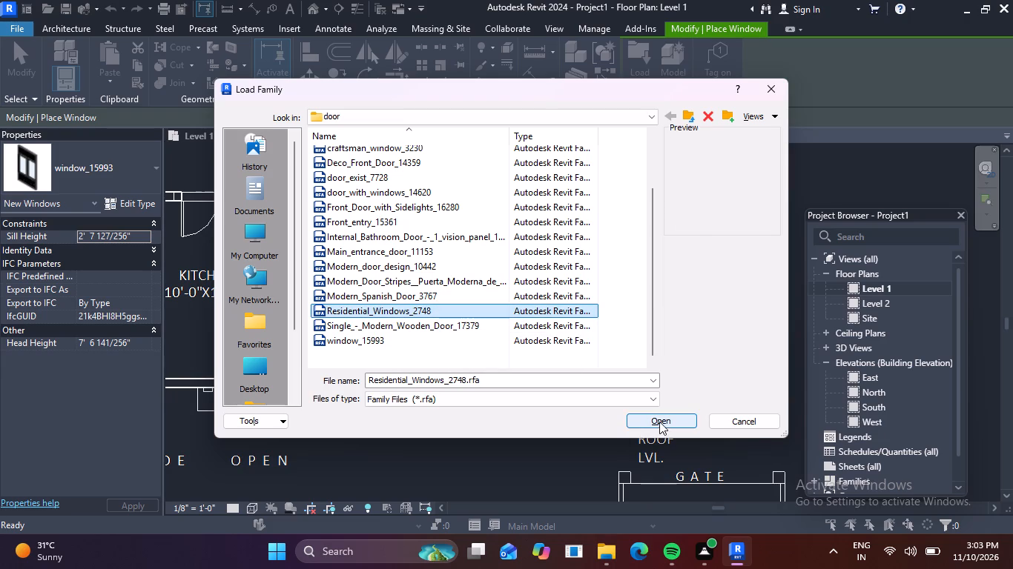
{"action": "left_click", "coordinate": [440, 325]}
{"action": "left_click", "coordinate": [407, 337]}
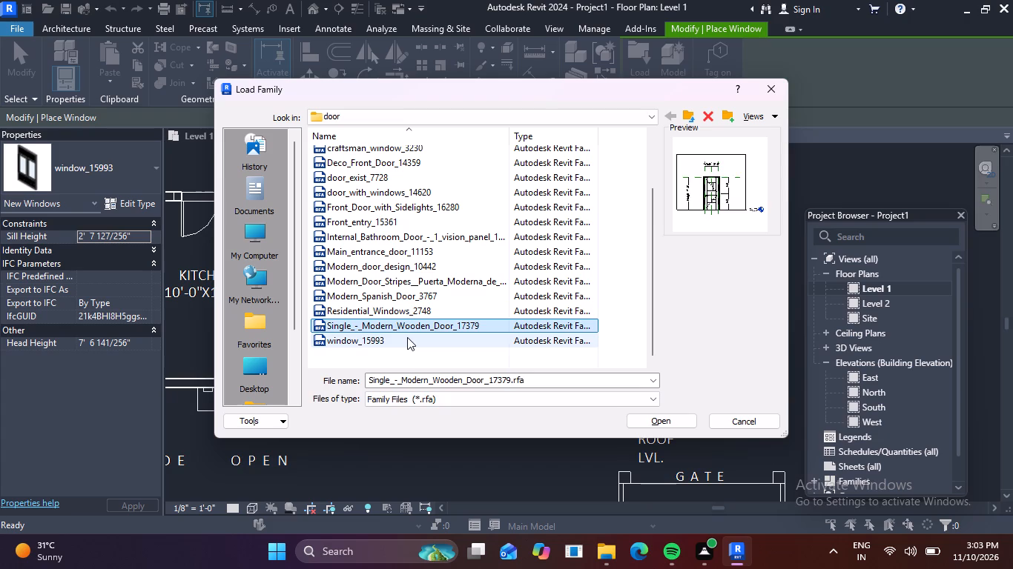
{"action": "left_click", "coordinate": [425, 310]}
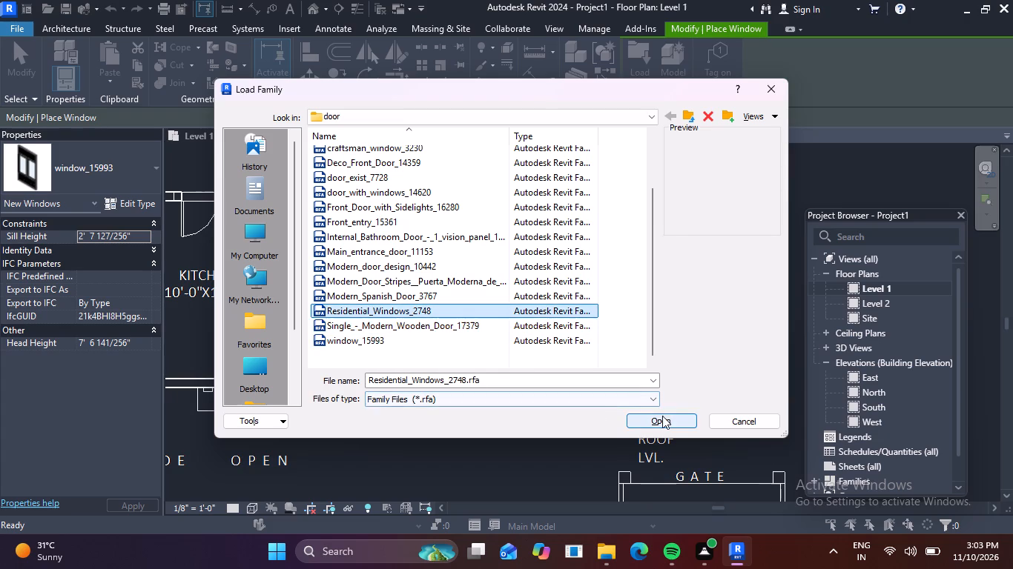
{"action": "left_click", "coordinate": [661, 419]}
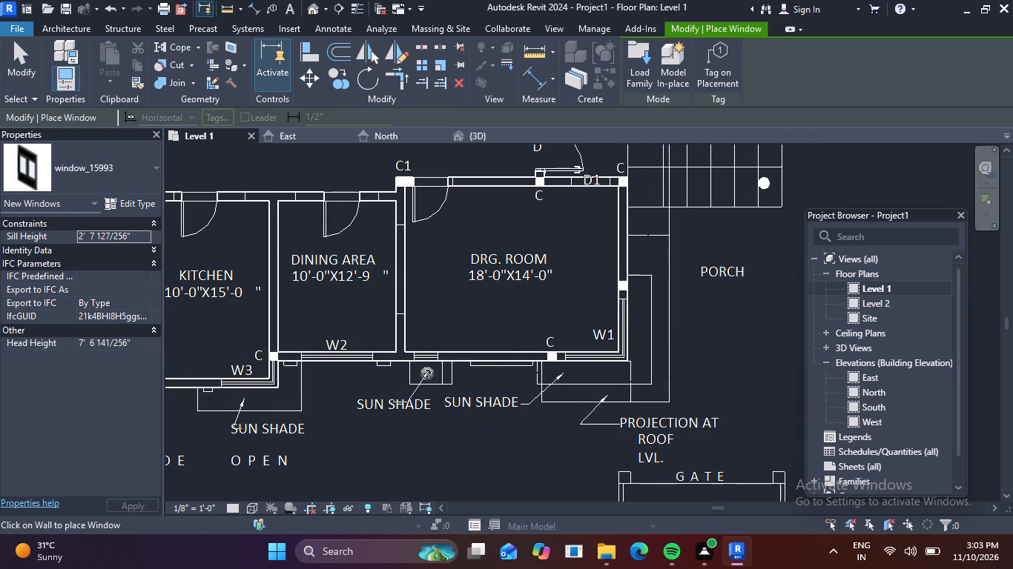
Place a window_15993 window at the W2 opening in the dining area's outer wall and check it in 3D.
{"action": "left_click", "coordinate": [334, 365]}
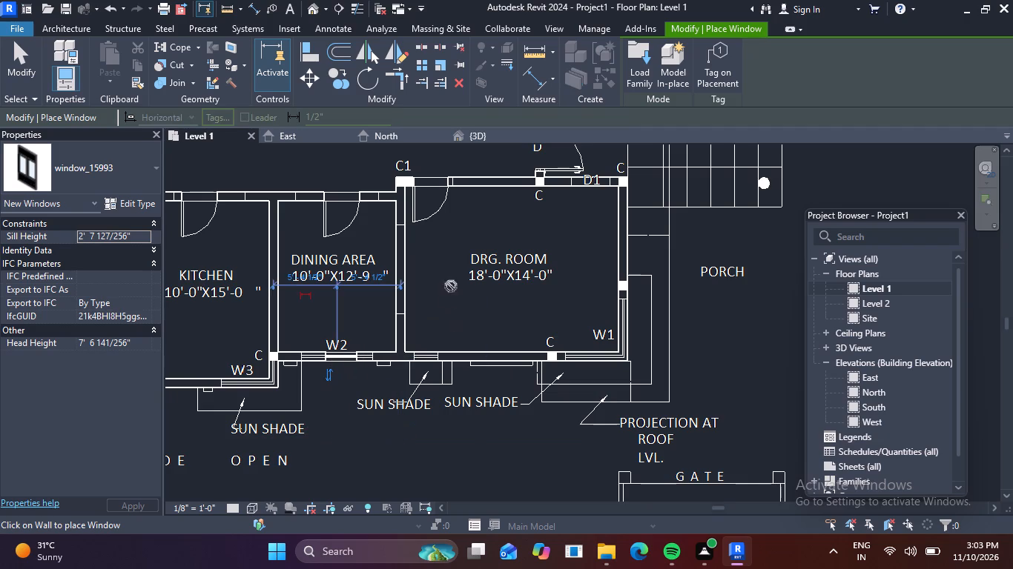
{"action": "left_click", "coordinate": [317, 8]}
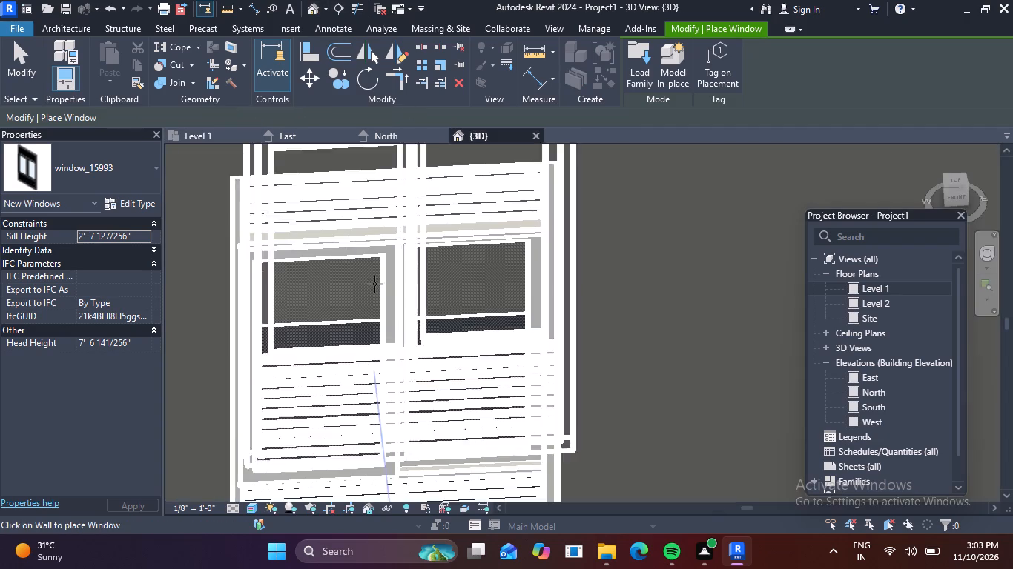
{"action": "scroll", "coordinate": [452, 300], "scroll_direction": "down", "scroll_amount": 6}
{"action": "scroll", "coordinate": [590, 306], "scroll_direction": "down", "scroll_amount": 6}
{"action": "scroll", "coordinate": [679, 333], "scroll_direction": "down", "scroll_amount": 4}
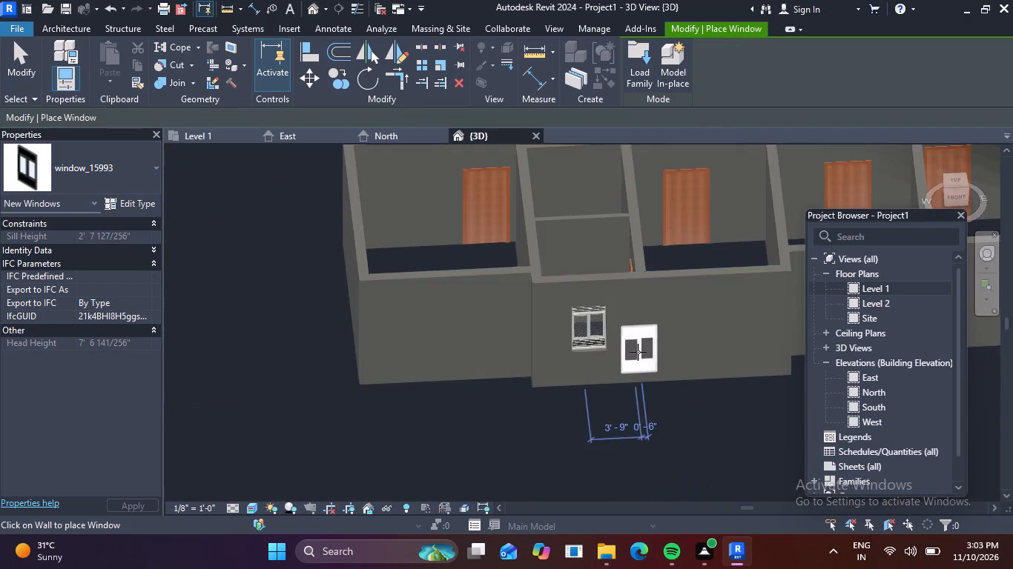
{"action": "key", "text": "Escape"}
{"action": "key", "text": "Escape"}
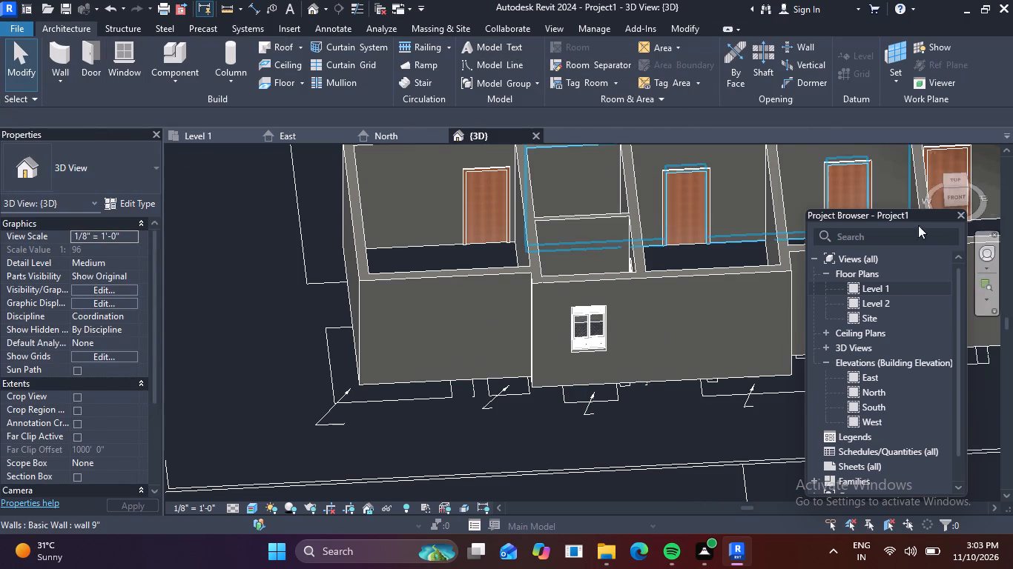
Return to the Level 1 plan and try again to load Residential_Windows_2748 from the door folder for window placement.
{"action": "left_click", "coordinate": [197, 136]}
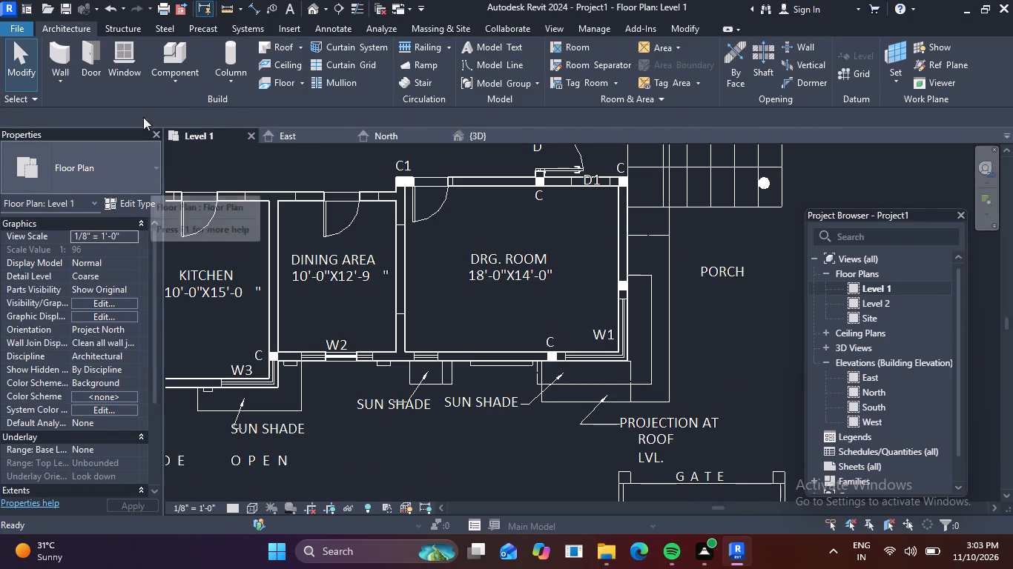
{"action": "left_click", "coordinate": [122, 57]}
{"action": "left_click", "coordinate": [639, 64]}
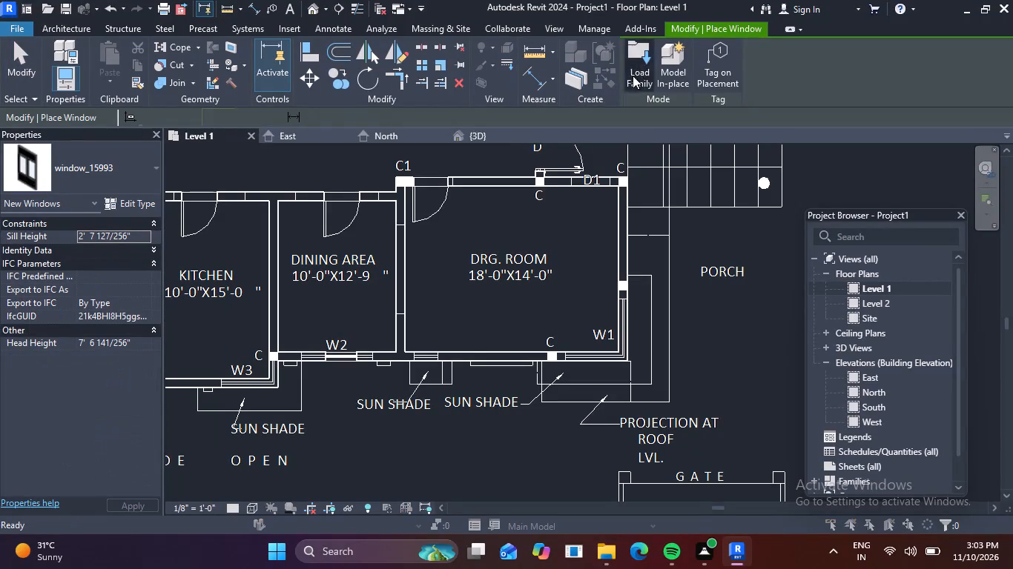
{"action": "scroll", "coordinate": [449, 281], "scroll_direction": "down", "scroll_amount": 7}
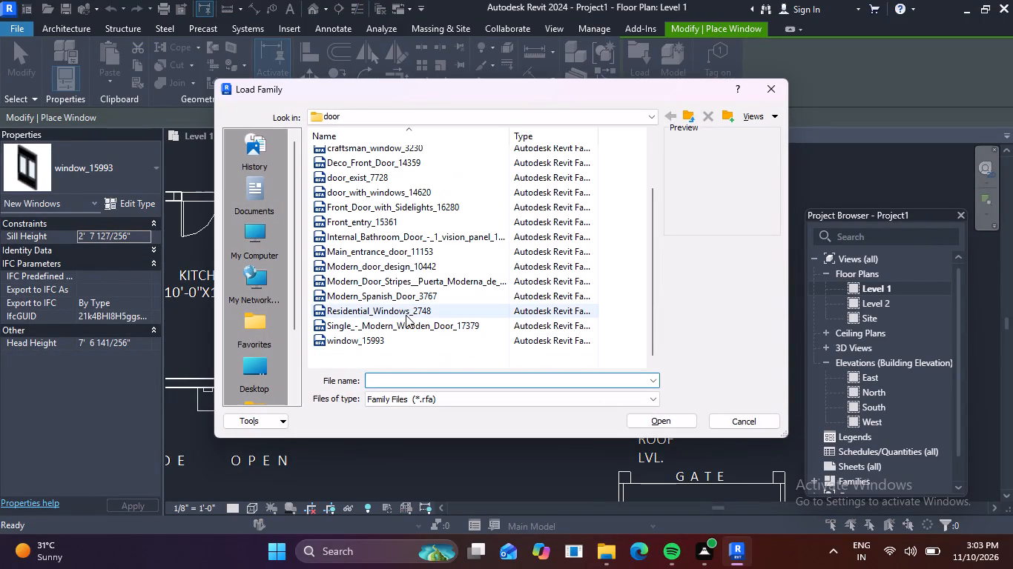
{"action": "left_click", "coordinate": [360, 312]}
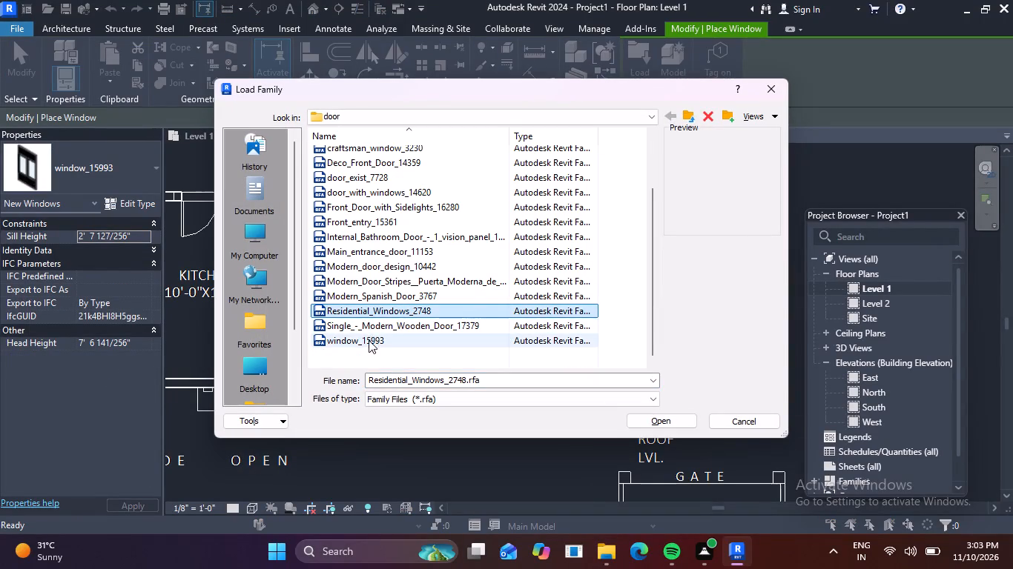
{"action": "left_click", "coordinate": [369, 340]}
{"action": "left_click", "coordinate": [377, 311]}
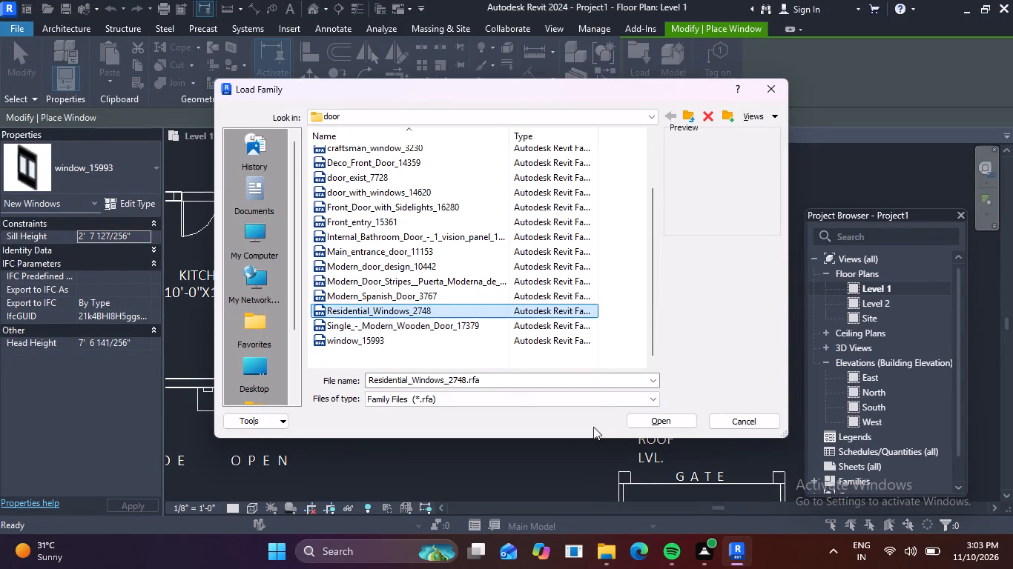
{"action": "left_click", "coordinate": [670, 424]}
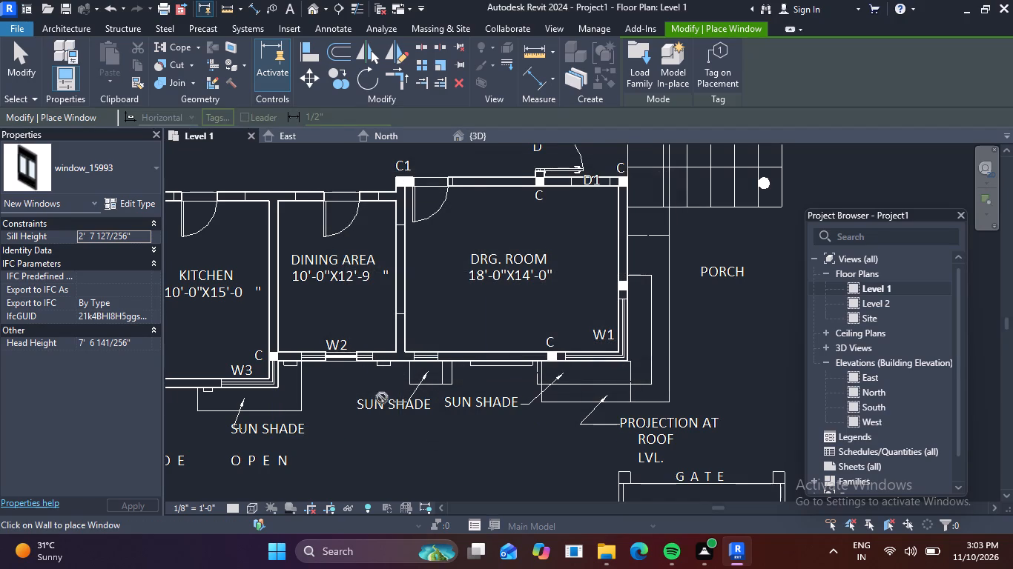
Examine the placed windows along the outer wall in 3D and look through the window types available for placement.
{"action": "middle_click_drag", "start_coordinate": [380, 395], "coordinate": [575, 380]}
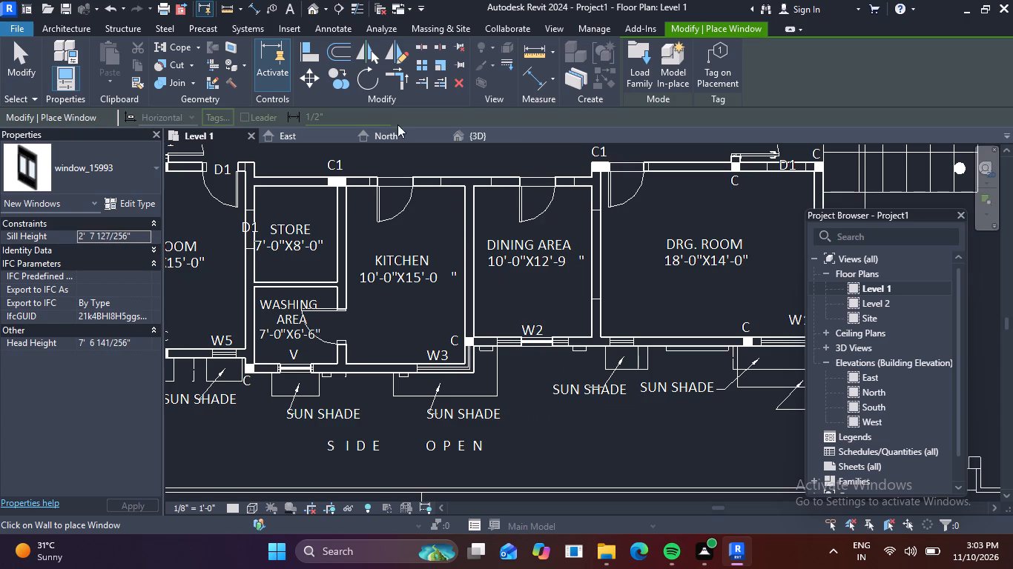
{"action": "left_click", "coordinate": [316, 4]}
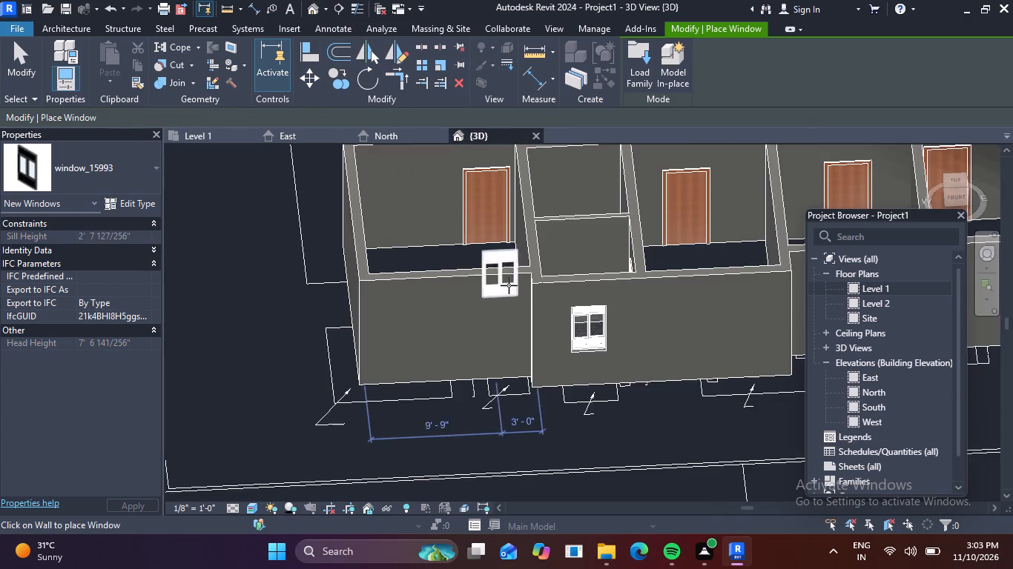
{"action": "scroll", "coordinate": [514, 293], "scroll_direction": "down", "scroll_amount": 3}
{"action": "middle_click_drag", "start_coordinate": [463, 319], "coordinate": [331, 292]}
{"action": "scroll", "coordinate": [645, 270], "scroll_direction": "up", "scroll_amount": 5}
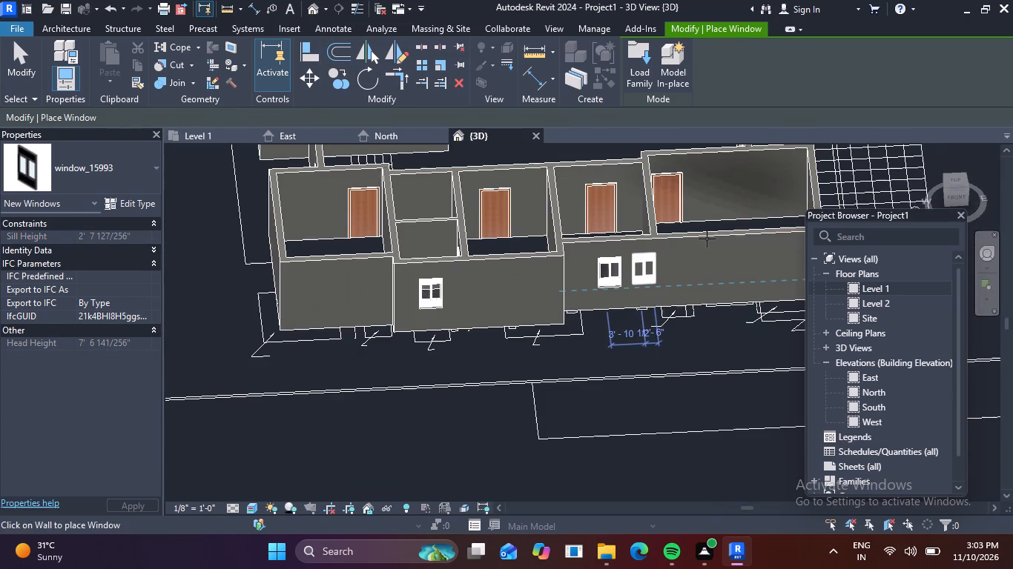
{"action": "scroll", "coordinate": [627, 281], "scroll_direction": "up", "scroll_amount": 5}
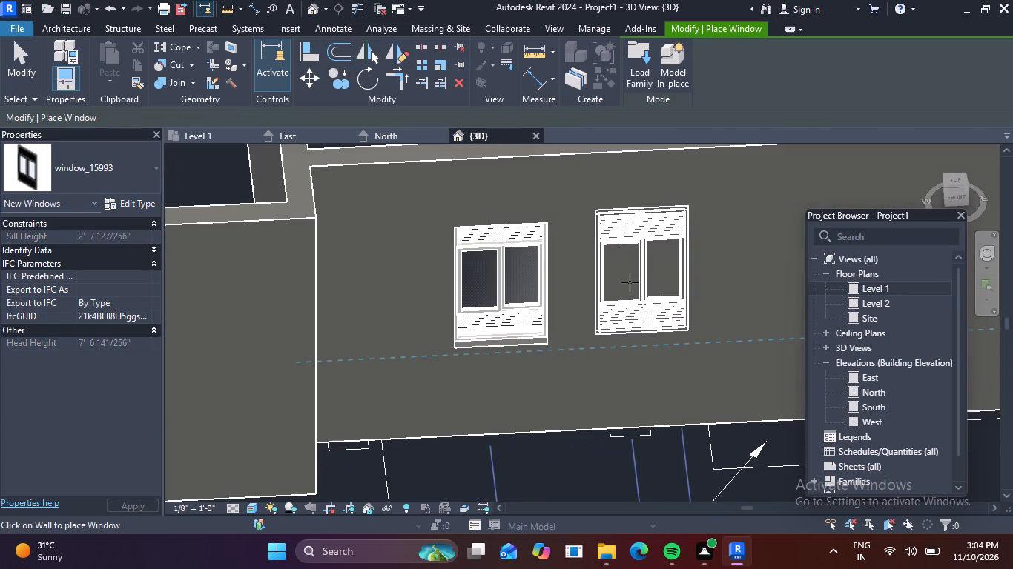
{"action": "left_click", "coordinate": [150, 168]}
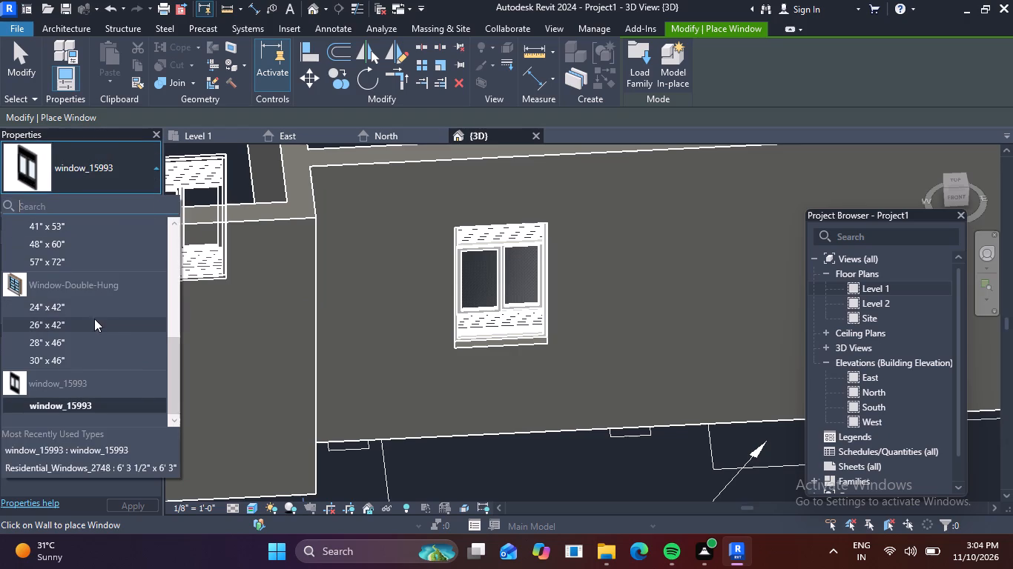
{"action": "scroll", "coordinate": [96, 299], "scroll_direction": "down", "scroll_amount": 7}
{"action": "scroll", "coordinate": [93, 299], "scroll_direction": "up", "scroll_amount": 12}
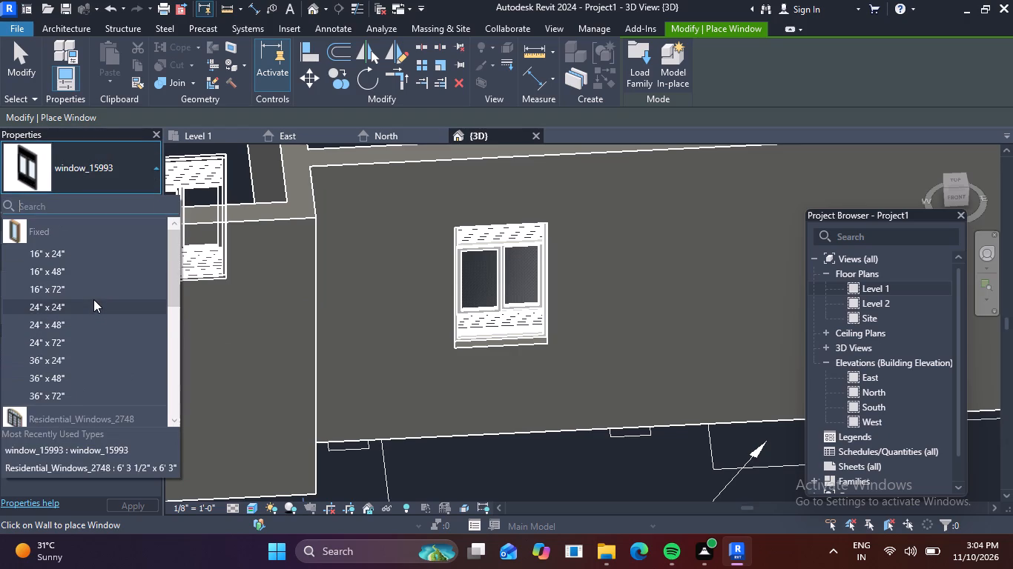
{"action": "key", "text": "Escape"}
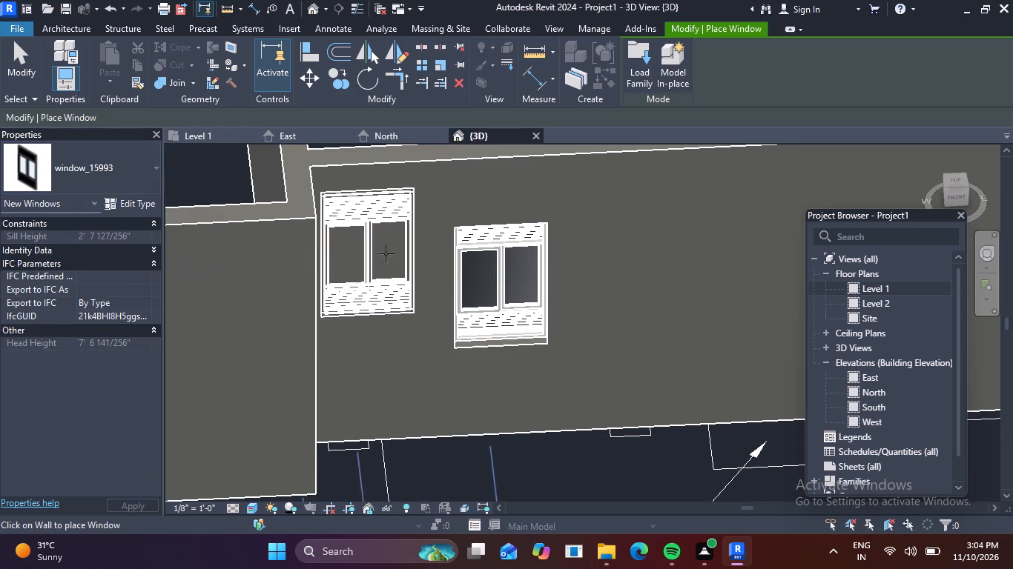
{"action": "key", "text": "Escape"}
{"action": "key", "text": "Escape"}
Place a Residential_Windows_2748 window, type 6' 3 1/2" x 6' 3", in the drawing room's outer wall, about 7'-6" from the dining-area partition.
{"action": "left_click", "coordinate": [118, 56]}
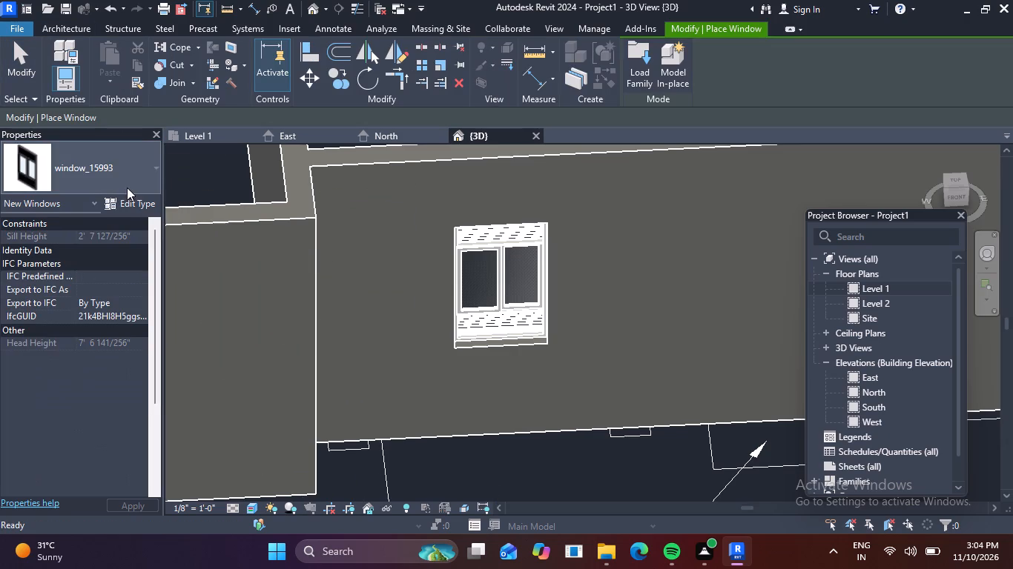
{"action": "middle_click_drag", "start_coordinate": [145, 176], "coordinate": [248, 144]}
{"action": "left_click", "coordinate": [162, 170]}
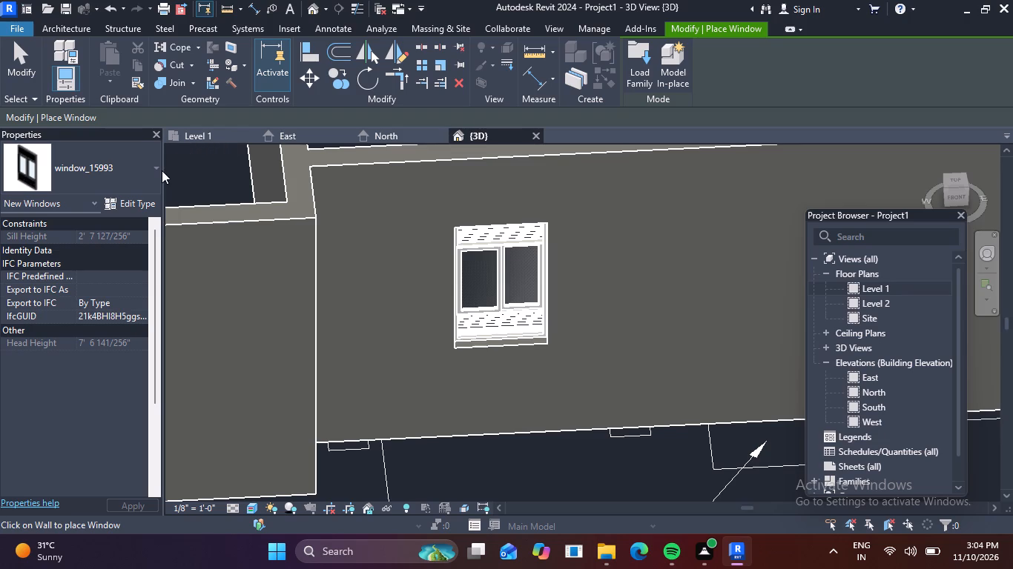
{"action": "left_click", "coordinate": [161, 164]}
{"action": "left_click", "coordinate": [146, 165]}
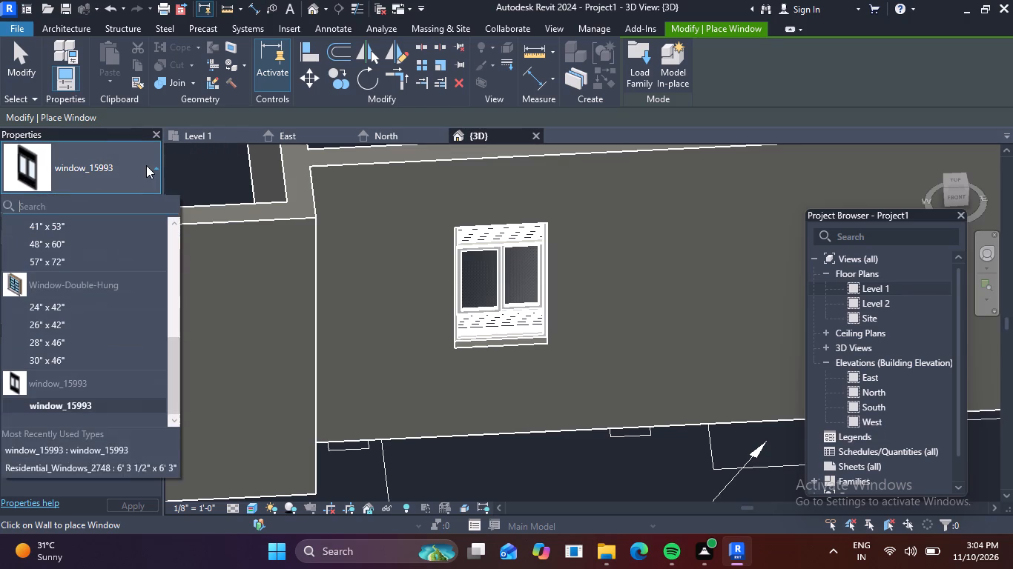
{"action": "scroll", "coordinate": [85, 261], "scroll_direction": "up", "scroll_amount": 5}
{"action": "scroll", "coordinate": [87, 261], "scroll_direction": "down", "scroll_amount": 4}
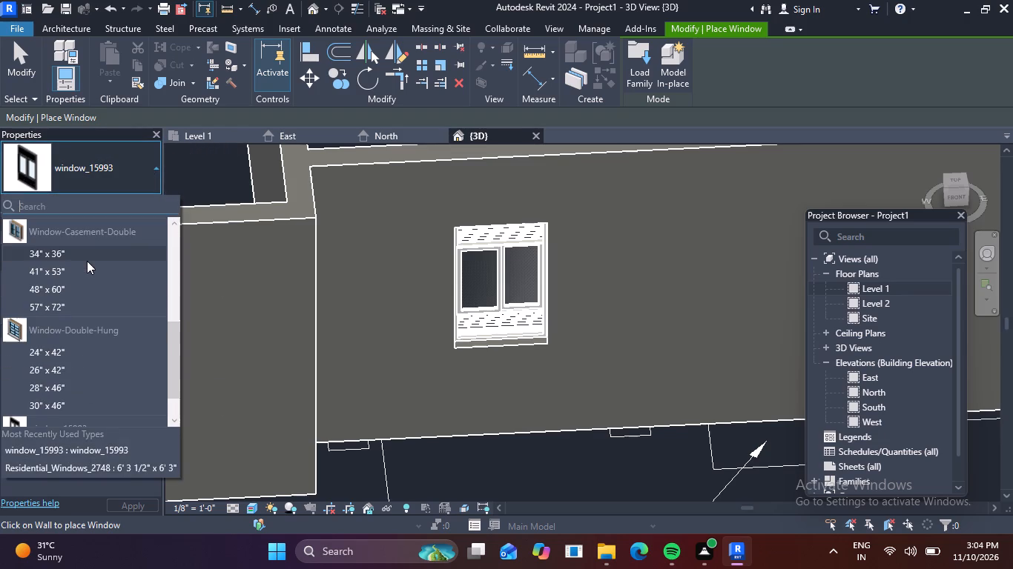
{"action": "scroll", "coordinate": [87, 261], "scroll_direction": "down", "scroll_amount": 4}
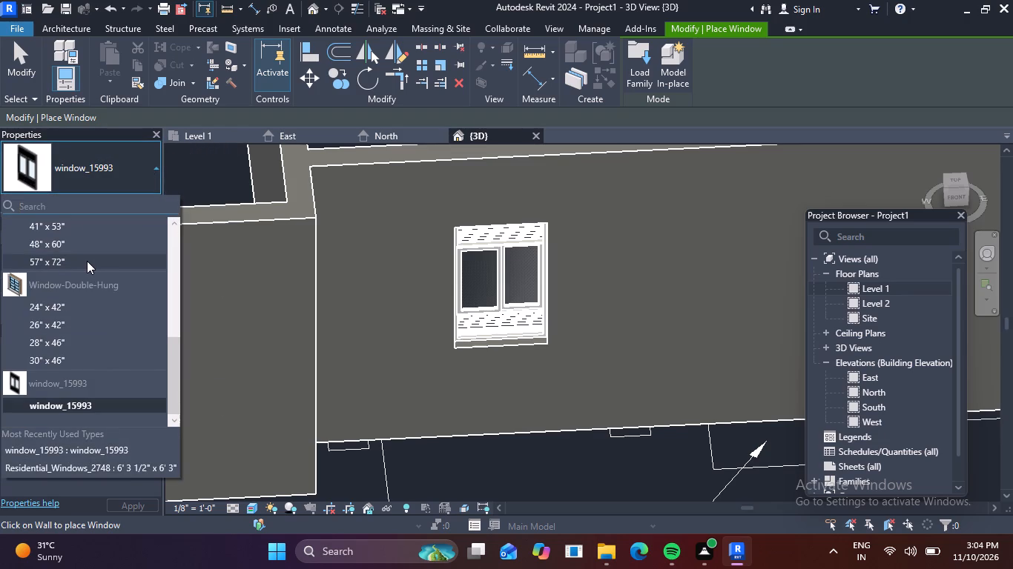
{"action": "scroll", "coordinate": [87, 261], "scroll_direction": "up", "scroll_amount": 3}
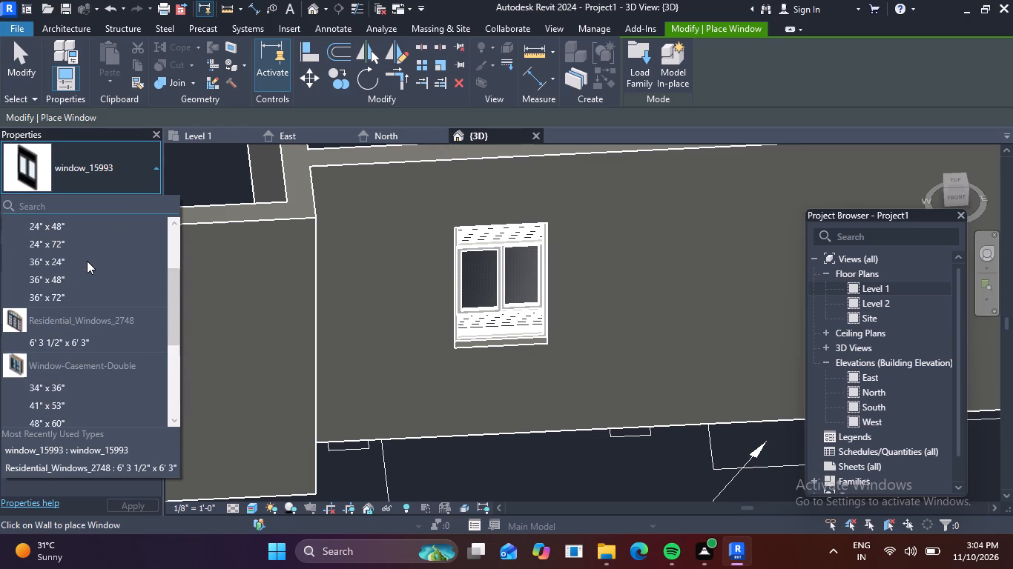
{"action": "left_click", "coordinate": [62, 339]}
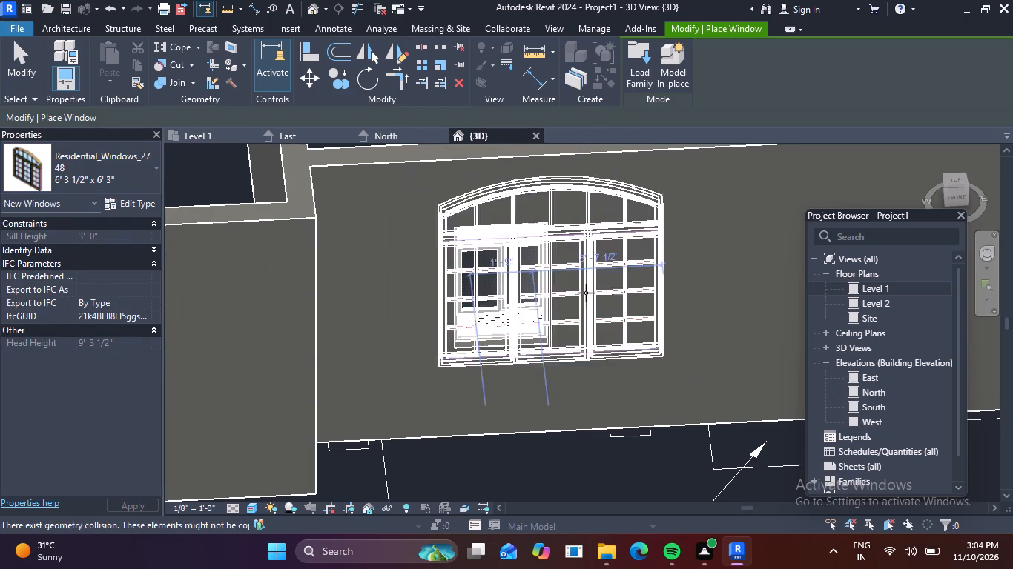
{"action": "scroll", "coordinate": [680, 269], "scroll_direction": "down", "scroll_amount": 2}
{"action": "middle_click_drag", "start_coordinate": [673, 272], "coordinate": [355, 285]}
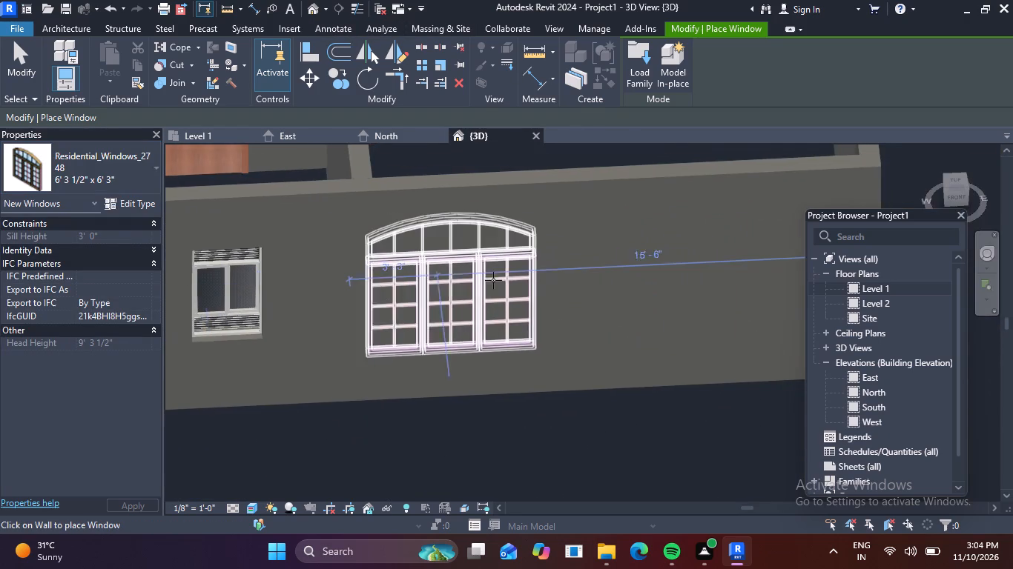
{"action": "scroll", "coordinate": [509, 277], "scroll_direction": "up", "scroll_amount": 3}
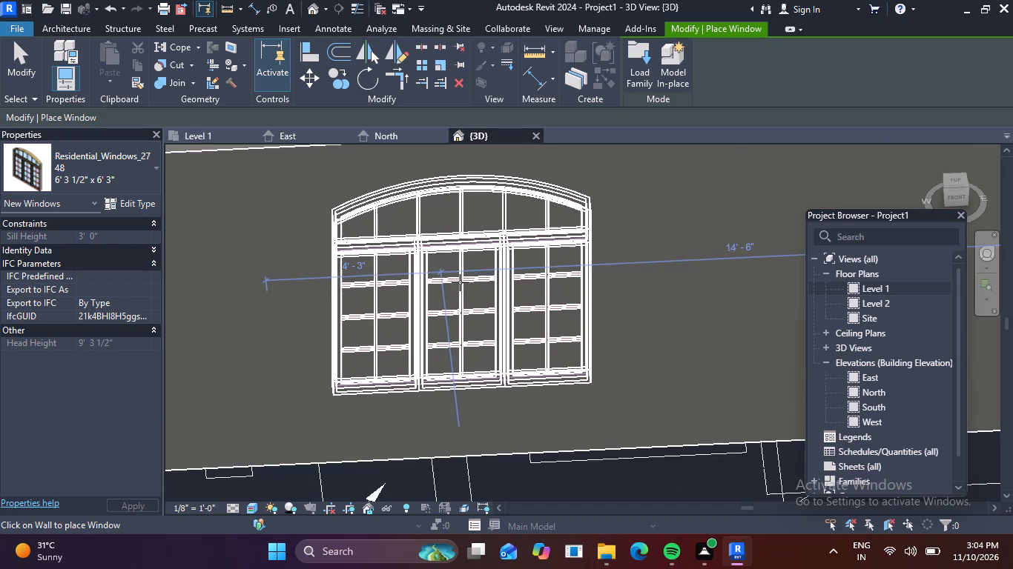
{"action": "scroll", "coordinate": [460, 282], "scroll_direction": "down", "scroll_amount": 6}
{"action": "left_click", "coordinate": [527, 282]}
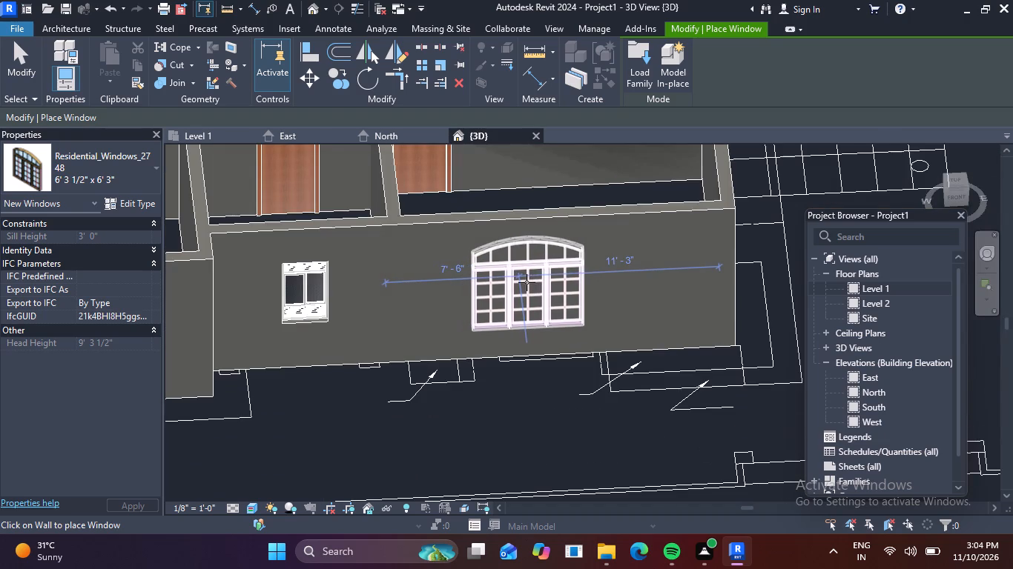
{"action": "scroll", "coordinate": [575, 299], "scroll_direction": "up", "scroll_amount": 5}
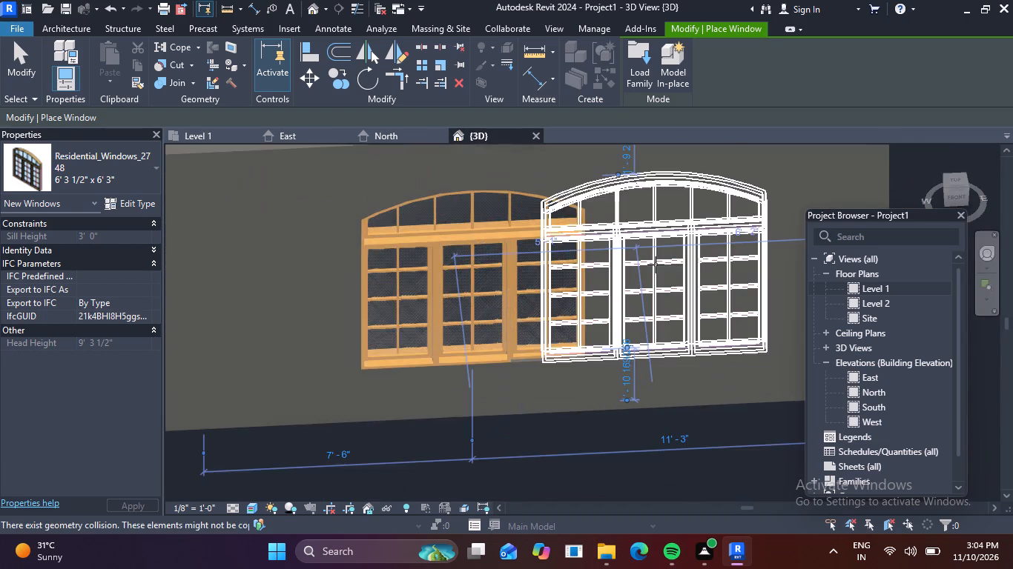
End window placement and examine the arched window and the window_15993 windows along the outer wall in 3D.
{"action": "scroll", "coordinate": [656, 264], "scroll_direction": "up", "scroll_amount": 4}
{"action": "key", "text": "Escape"}
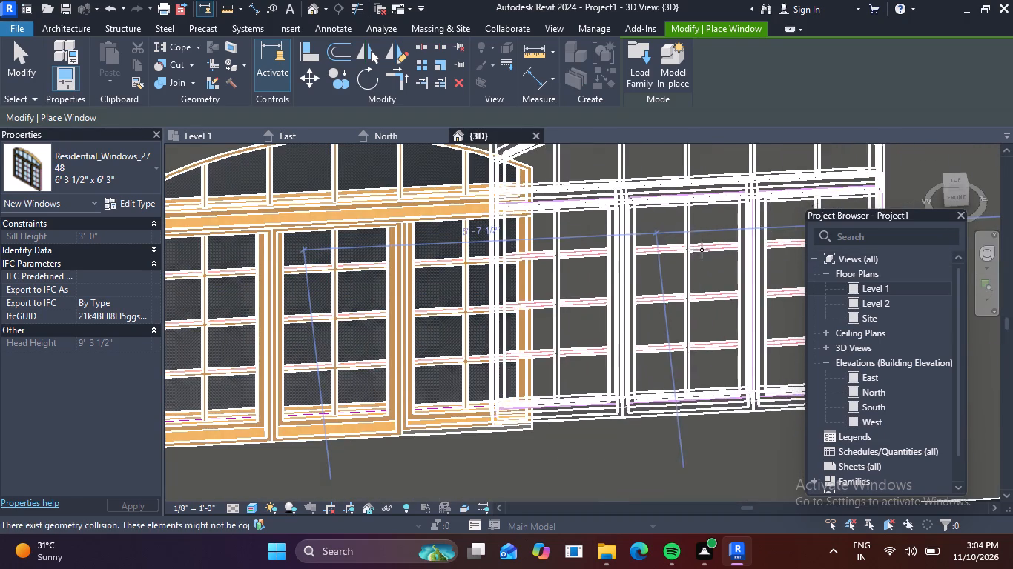
{"action": "key", "text": "Escape"}
{"action": "key", "text": "Escape"}
{"action": "scroll", "coordinate": [687, 250], "scroll_direction": "down", "scroll_amount": 6}
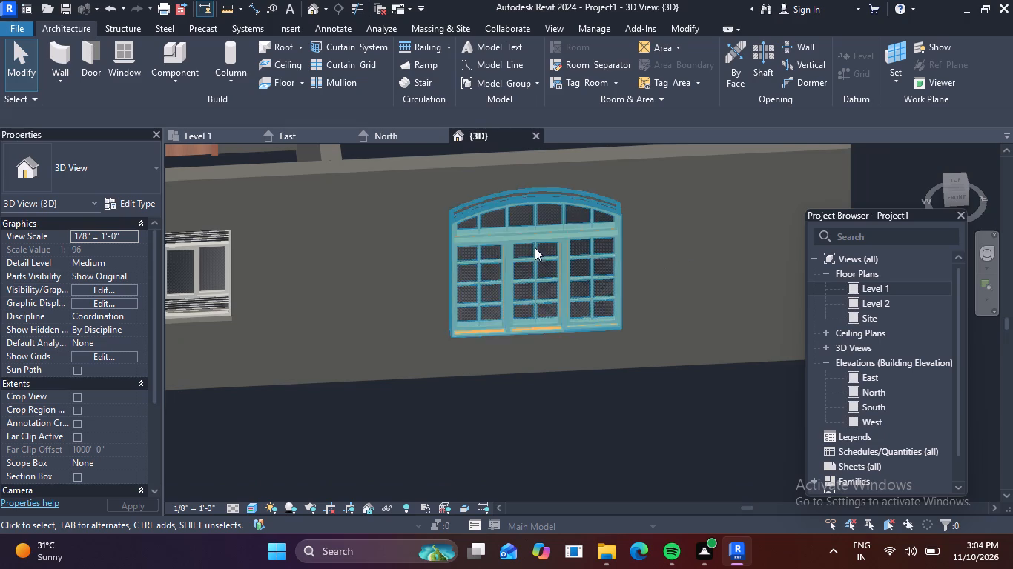
{"action": "scroll", "coordinate": [615, 250], "scroll_direction": "down", "scroll_amount": 2}
{"action": "scroll", "coordinate": [558, 267], "scroll_direction": "up", "scroll_amount": 4}
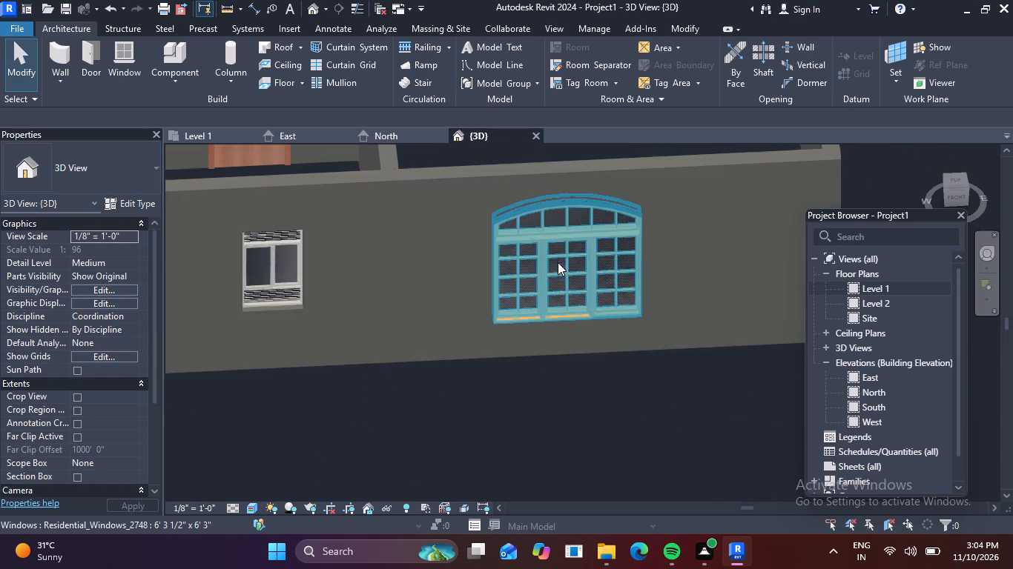
{"action": "scroll", "coordinate": [558, 262], "scroll_direction": "up", "scroll_amount": 1}
{"action": "scroll", "coordinate": [235, 358], "scroll_direction": "down", "scroll_amount": 1}
{"action": "middle_click_drag", "start_coordinate": [278, 359], "coordinate": [575, 313]}
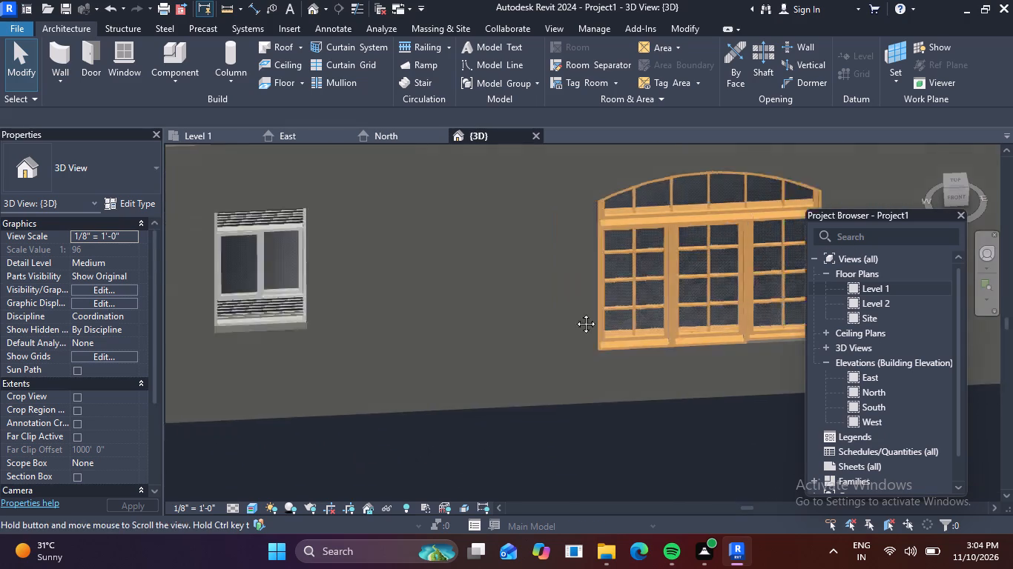
{"action": "middle_click_drag", "start_coordinate": [575, 313], "coordinate": [655, 310]}
{"action": "scroll", "coordinate": [414, 204], "scroll_direction": "up", "scroll_amount": 5}
{"action": "scroll", "coordinate": [512, 204], "scroll_direction": "down", "scroll_amount": 6}
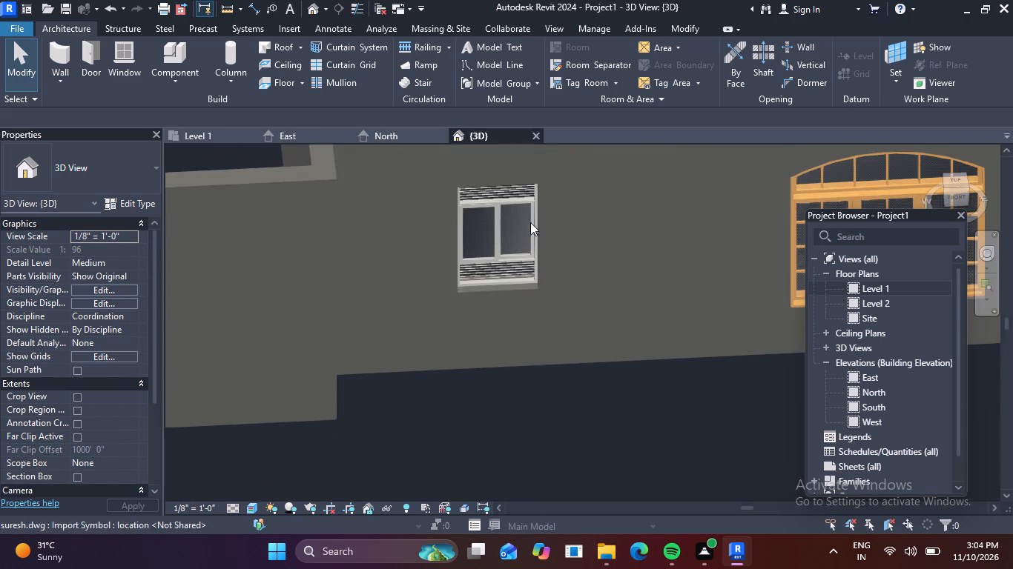
{"action": "scroll", "coordinate": [565, 222], "scroll_direction": "down", "scroll_amount": 3}
{"action": "middle_click_drag", "start_coordinate": [585, 228], "coordinate": [340, 231]}
{"action": "middle_click_drag", "start_coordinate": [696, 229], "coordinate": [561, 243]}
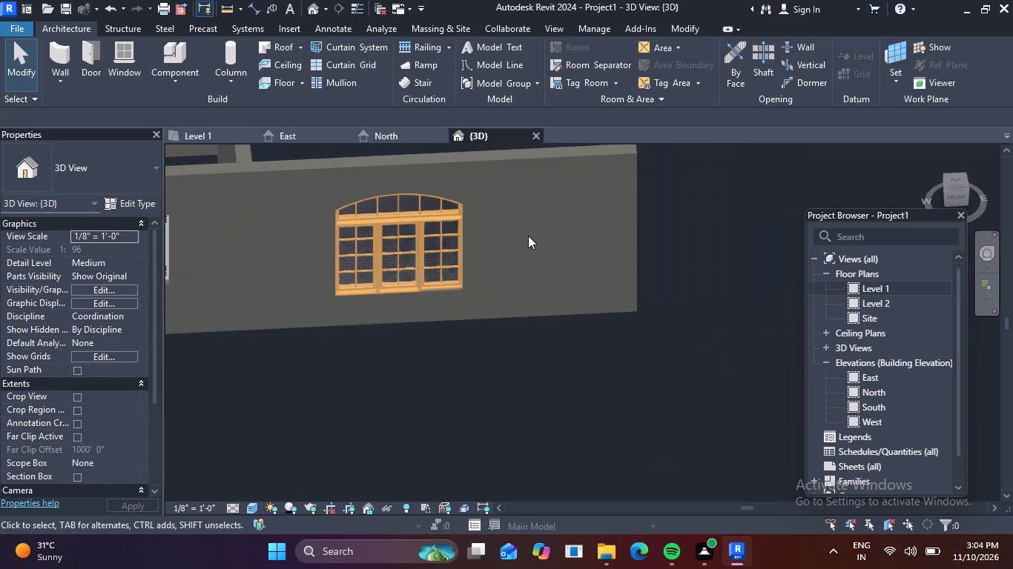
Delete the arched Residential_Windows_2748 window from the drawing room's outer wall.
{"action": "left_click", "coordinate": [412, 220]}
{"action": "key", "text": "Delete"}
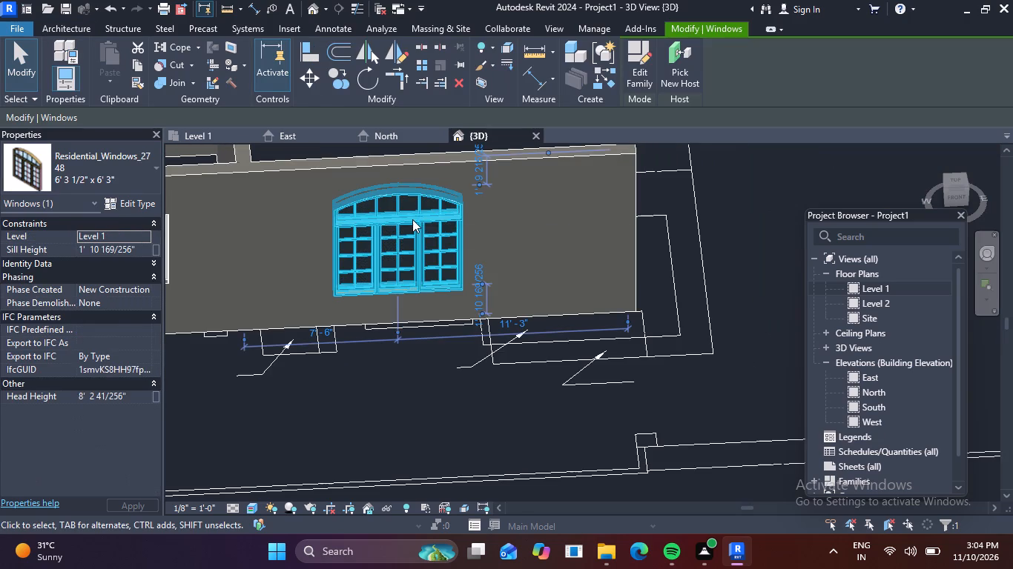
Delete the two window_15993 windows from the outer walls of the washing area and the dining area.
{"action": "scroll", "coordinate": [392, 241], "scroll_direction": "down", "scroll_amount": 4}
{"action": "middle_click_drag", "start_coordinate": [365, 264], "coordinate": [589, 271]}
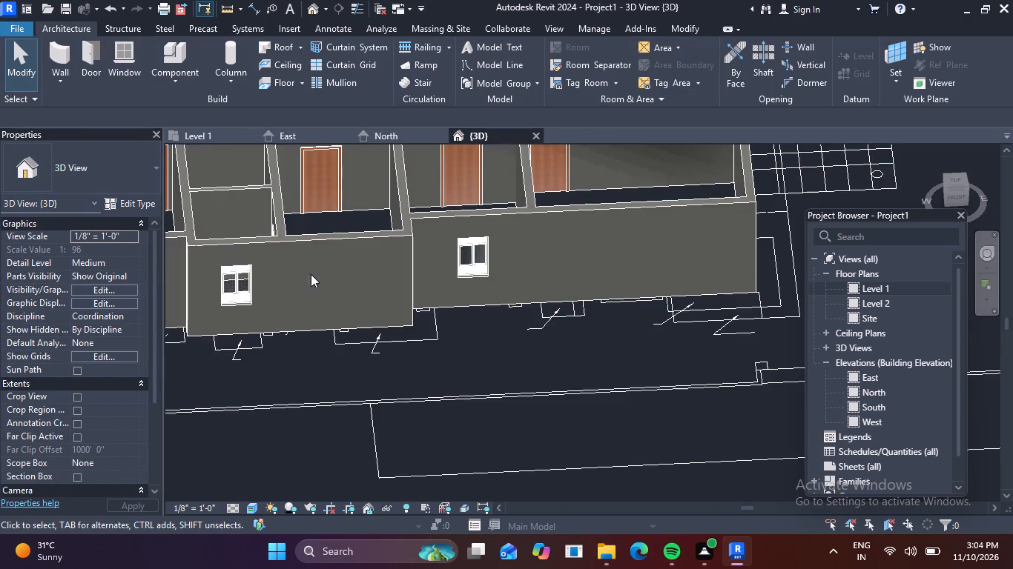
{"action": "middle_click_drag", "start_coordinate": [311, 274], "coordinate": [459, 275]}
{"action": "scroll", "coordinate": [457, 275], "scroll_direction": "up", "scroll_amount": 1}
{"action": "scroll", "coordinate": [369, 285], "scroll_direction": "up", "scroll_amount": 5}
{"action": "left_click", "coordinate": [384, 258]}
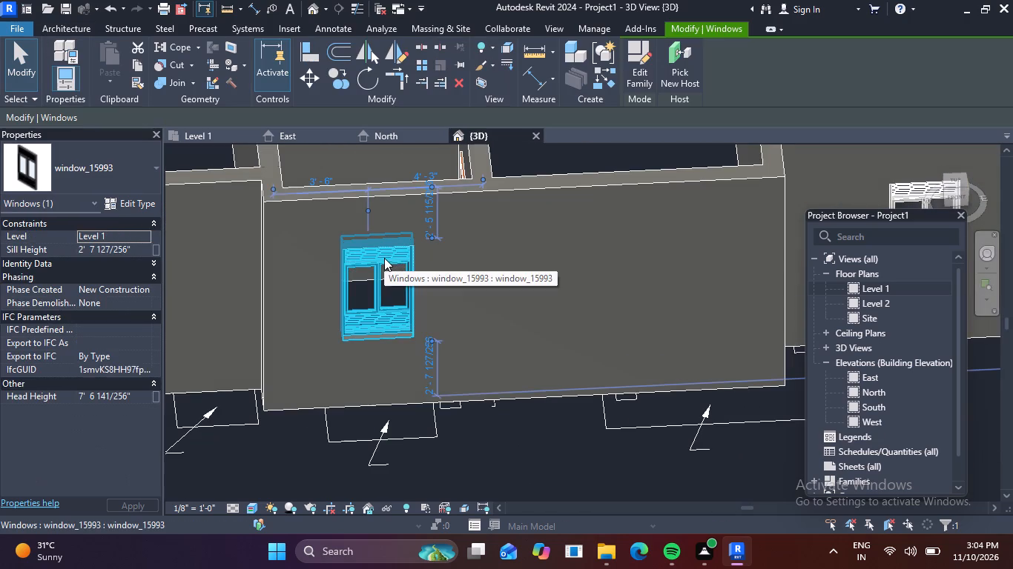
{"action": "key", "text": "Delete"}
{"action": "scroll", "coordinate": [464, 261], "scroll_direction": "down", "scroll_amount": 3}
{"action": "middle_click_drag", "start_coordinate": [484, 274], "coordinate": [249, 284]}
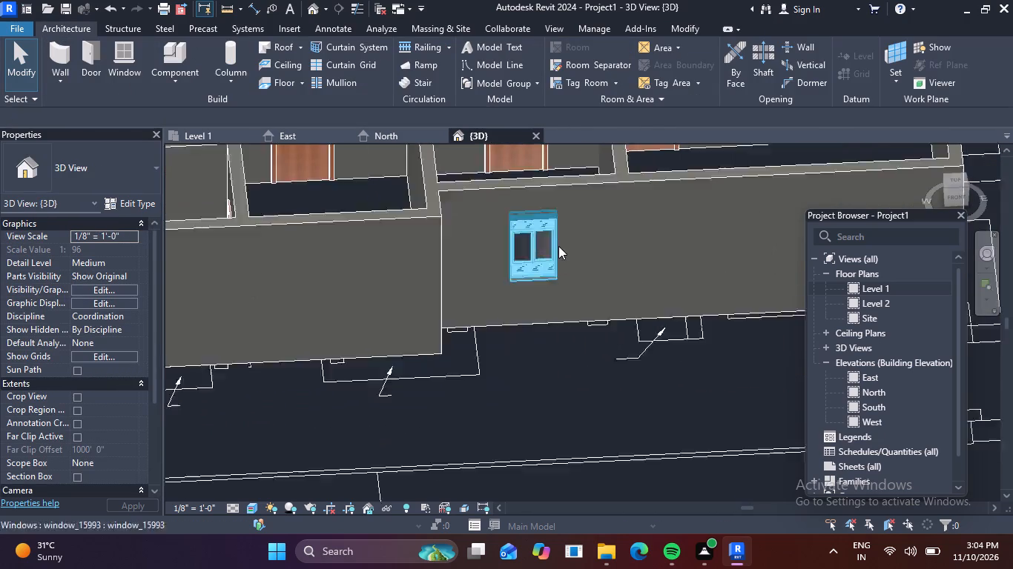
{"action": "scroll", "coordinate": [558, 244], "scroll_direction": "up", "scroll_amount": 4}
{"action": "left_click", "coordinate": [538, 221]}
{"action": "key", "text": "Delete"}
{"action": "scroll", "coordinate": [530, 222], "scroll_direction": "down", "scroll_amount": 6}
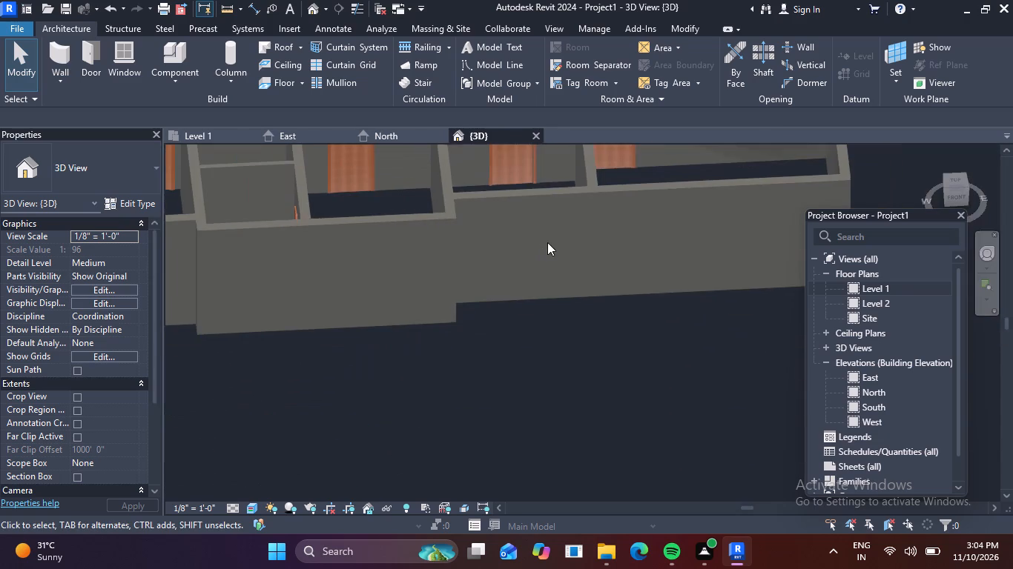
{"action": "scroll", "coordinate": [548, 242], "scroll_direction": "down", "scroll_amount": 2}
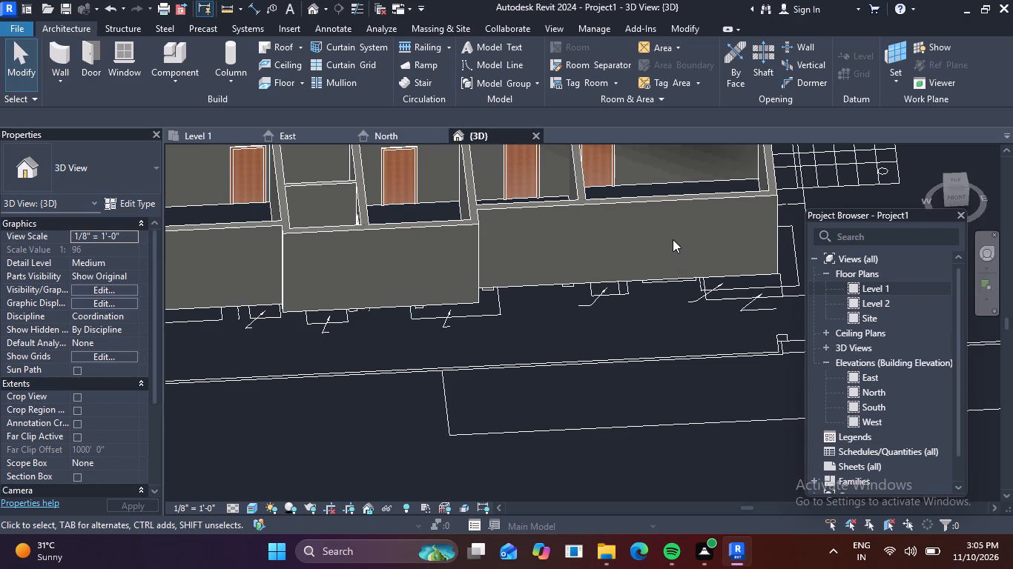
Return to the Level 1 plan and load the craftsman_window_3230 family from the door folder for window placement.
{"action": "left_click", "coordinate": [854, 284]}
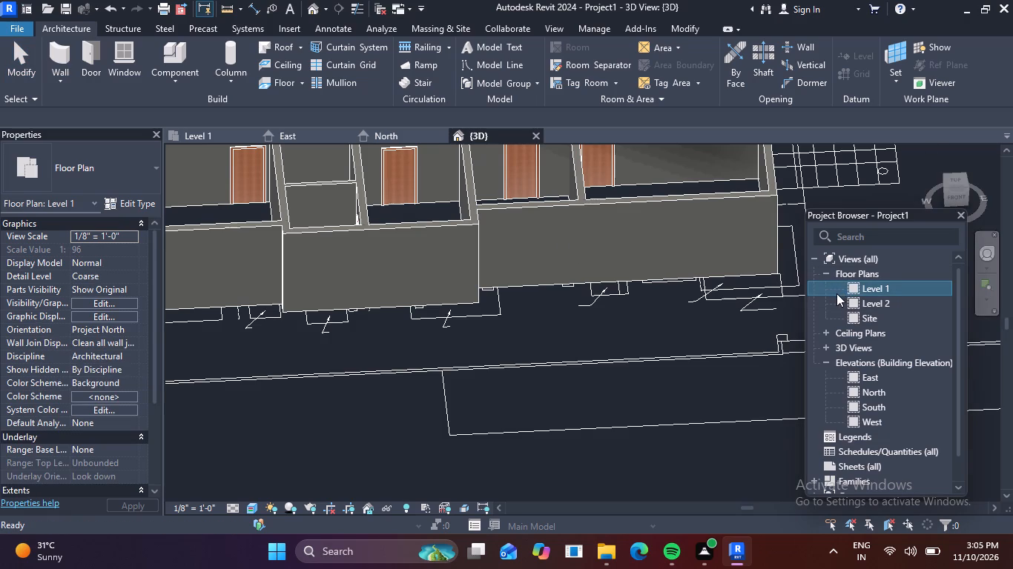
{"action": "double_click", "coordinate": [861, 285]}
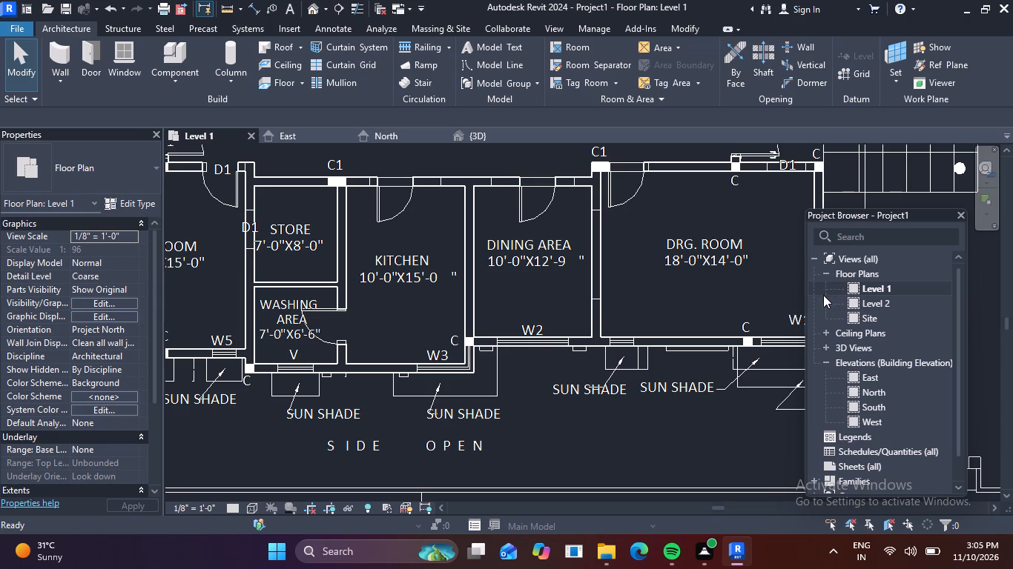
{"action": "scroll", "coordinate": [617, 327], "scroll_direction": "down", "scroll_amount": 2}
{"action": "middle_click_drag", "start_coordinate": [527, 347], "coordinate": [621, 336]}
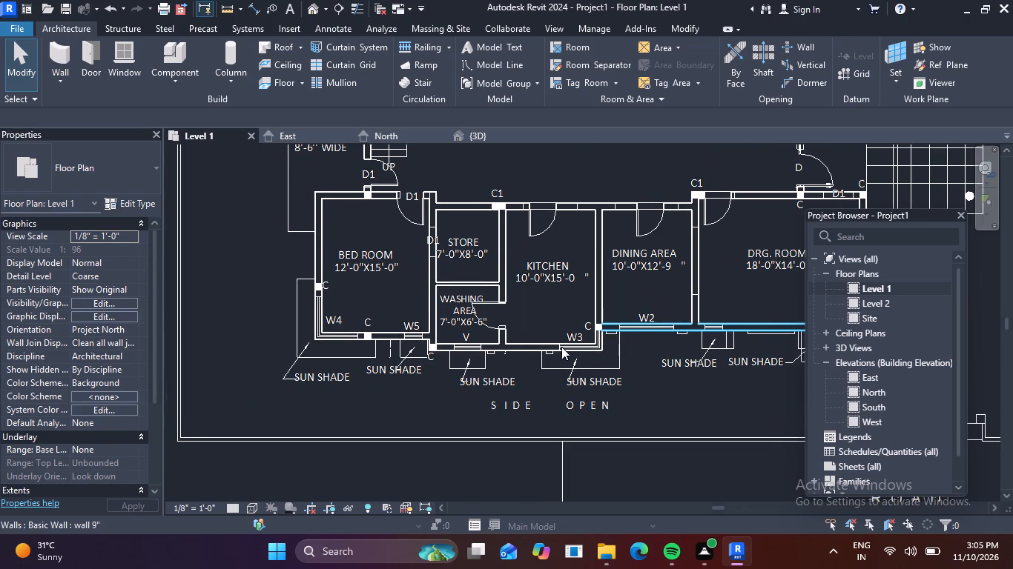
{"action": "scroll", "coordinate": [443, 352], "scroll_direction": "up", "scroll_amount": 4}
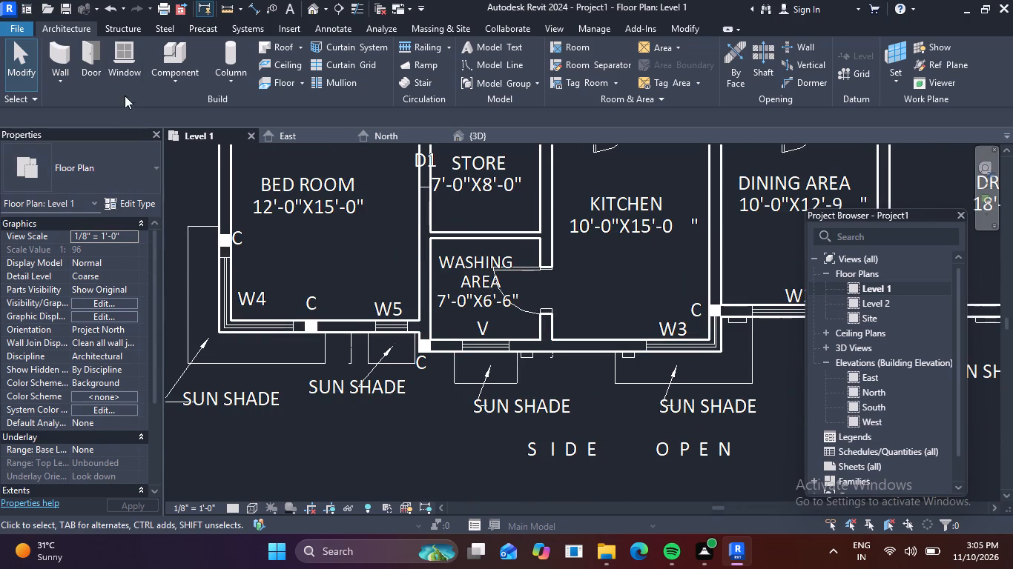
{"action": "left_click", "coordinate": [122, 59]}
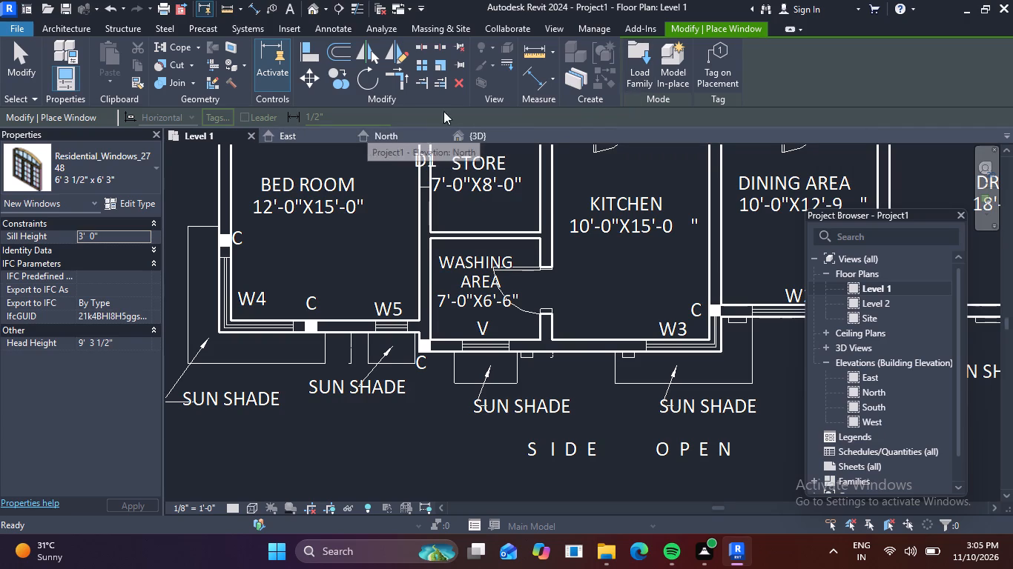
{"action": "left_click", "coordinate": [647, 66]}
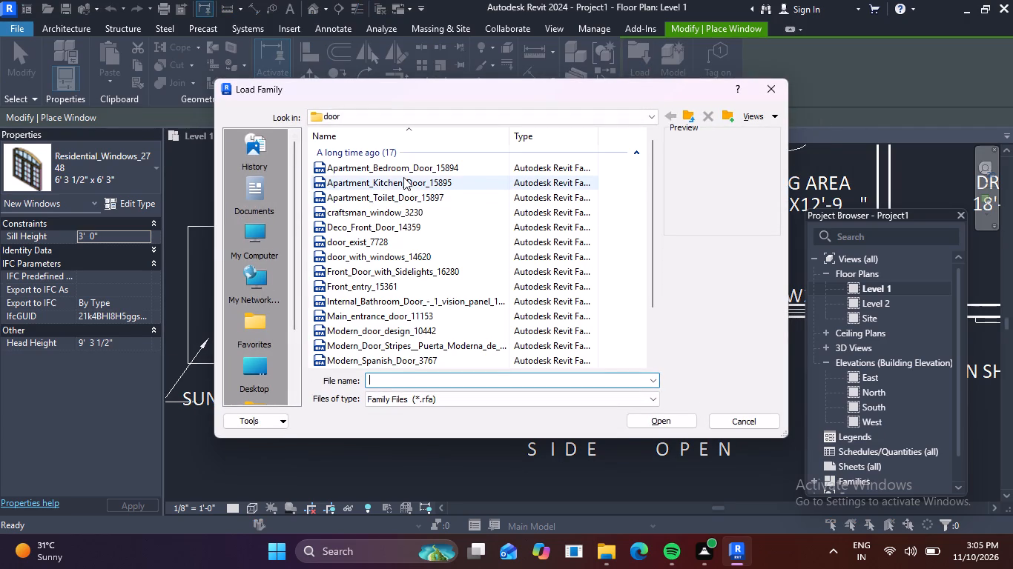
{"action": "scroll", "coordinate": [403, 177], "scroll_direction": "up", "scroll_amount": 3}
{"action": "left_click", "coordinate": [398, 170]}
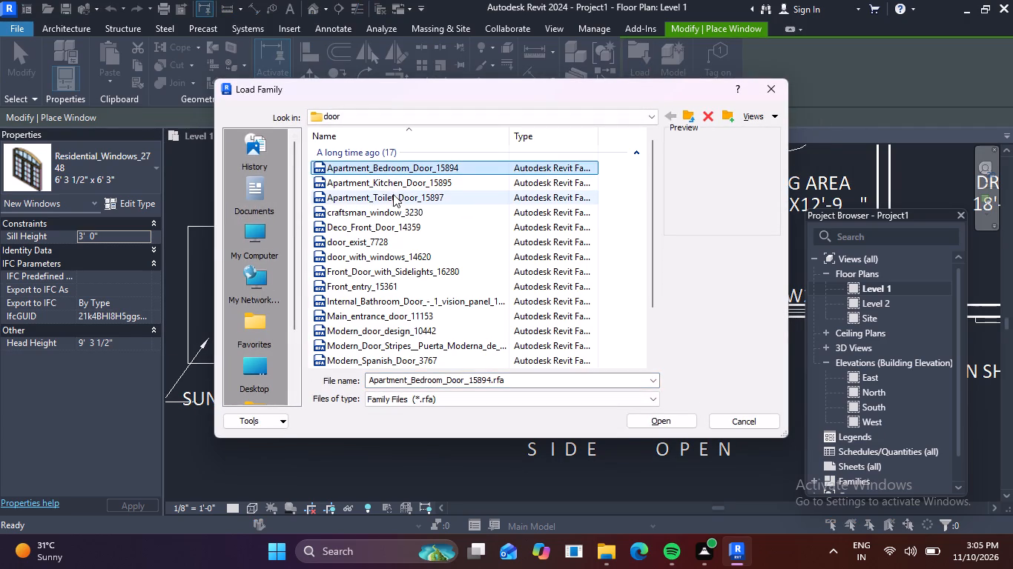
{"action": "left_click", "coordinate": [357, 216]}
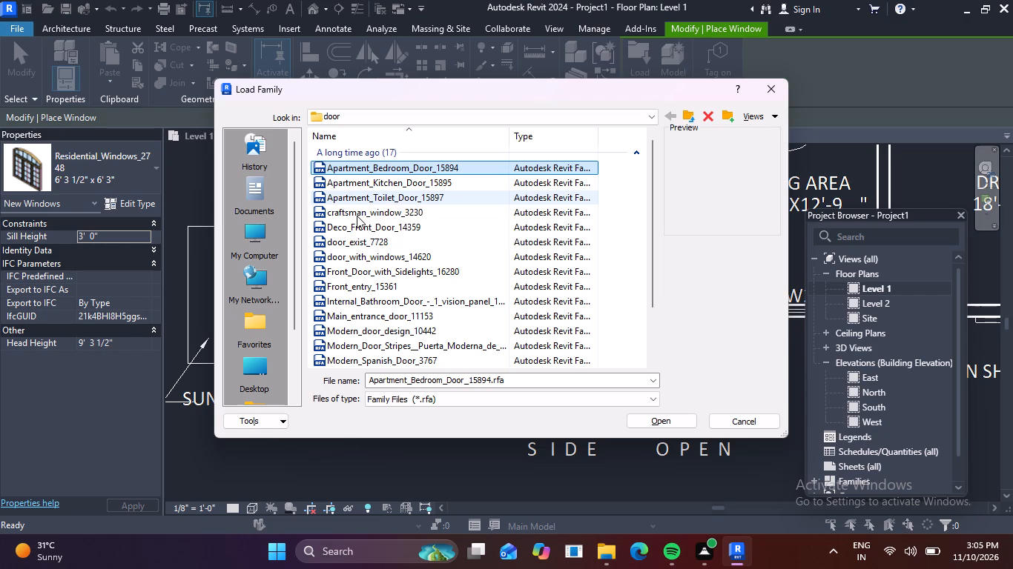
{"action": "left_click", "coordinate": [357, 216]}
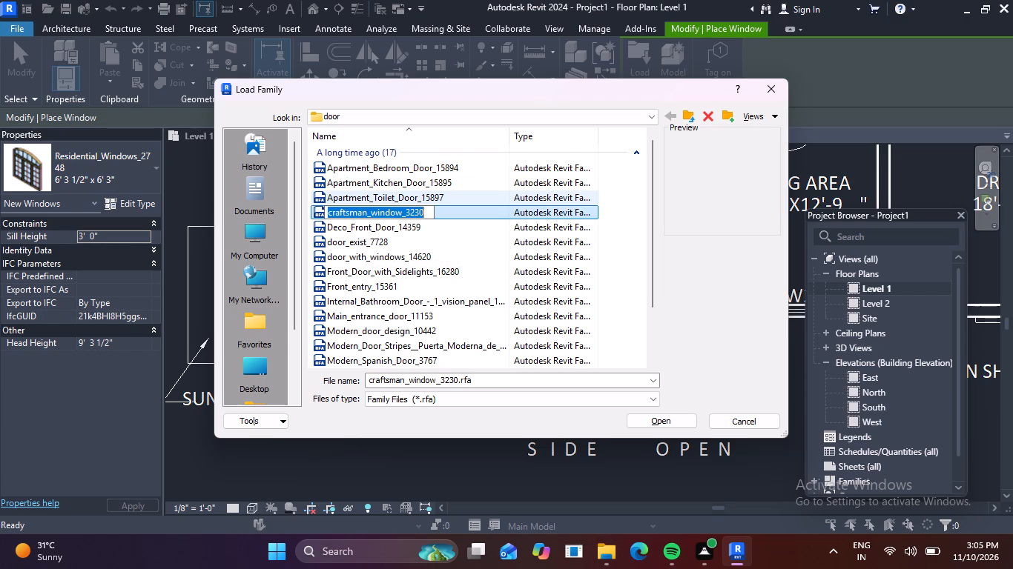
{"action": "left_click", "coordinate": [395, 224]}
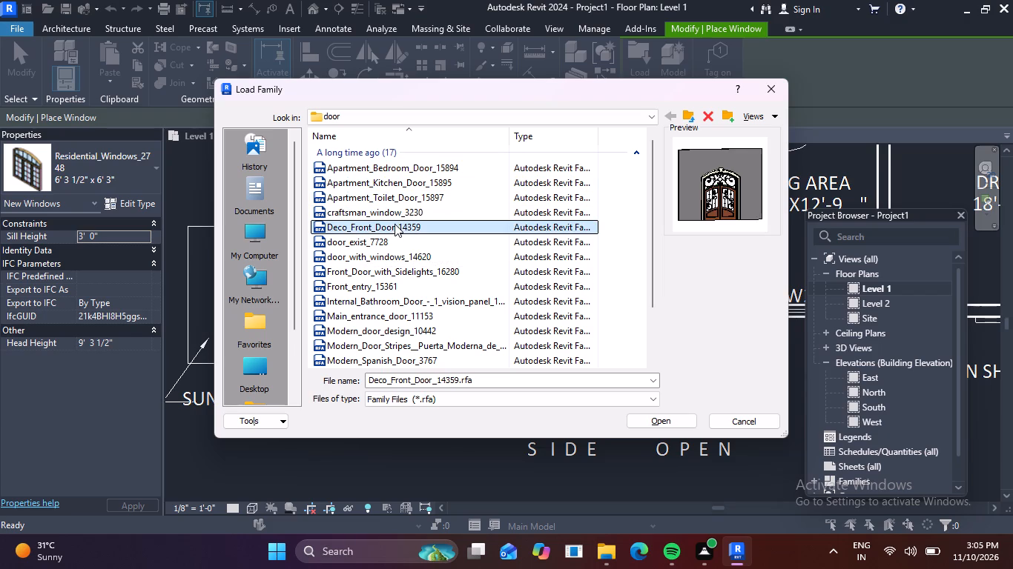
{"action": "left_click", "coordinate": [378, 249]}
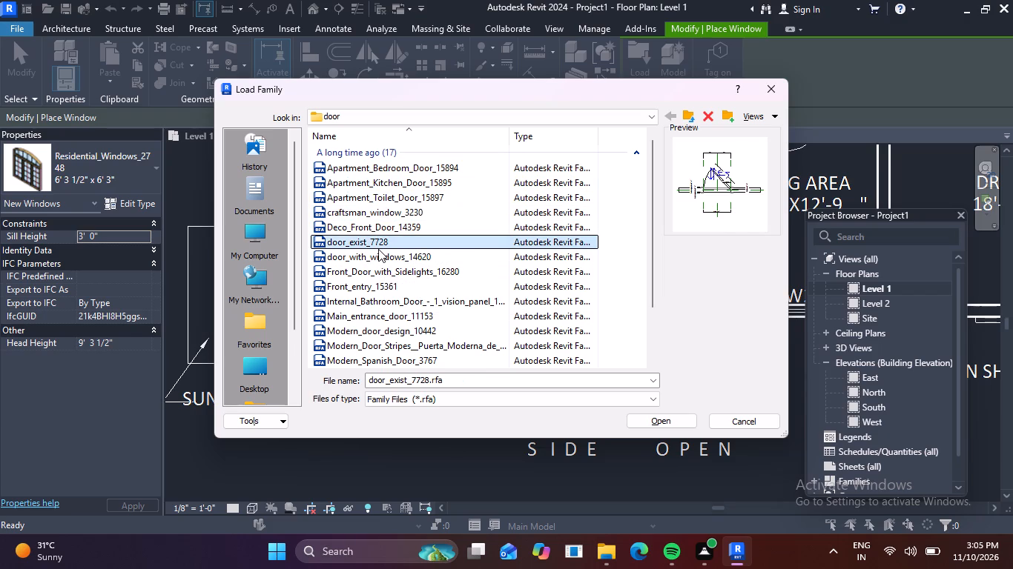
{"action": "left_click", "coordinate": [374, 258]}
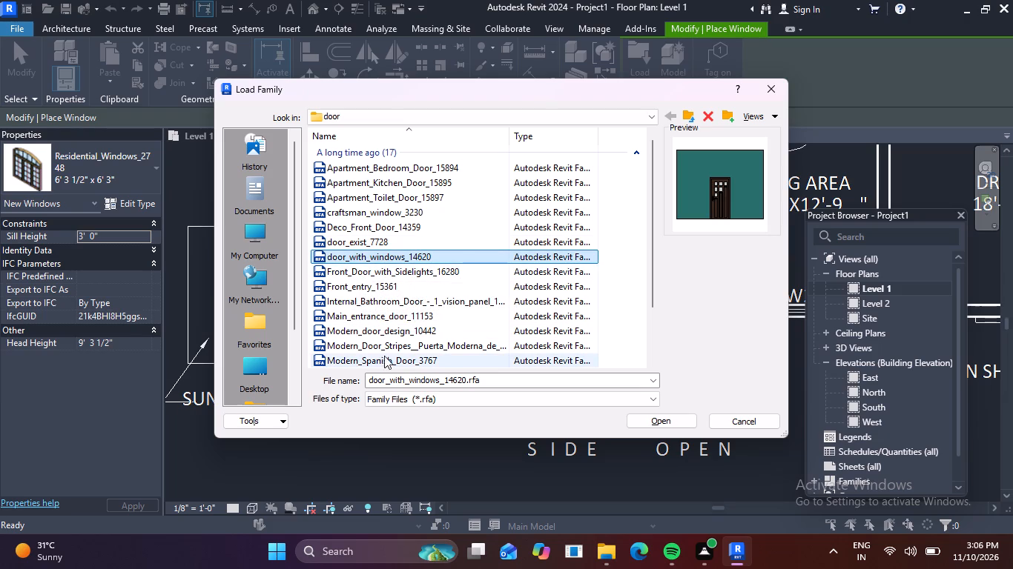
{"action": "left_click", "coordinate": [419, 213]}
{"action": "left_click", "coordinate": [653, 425]}
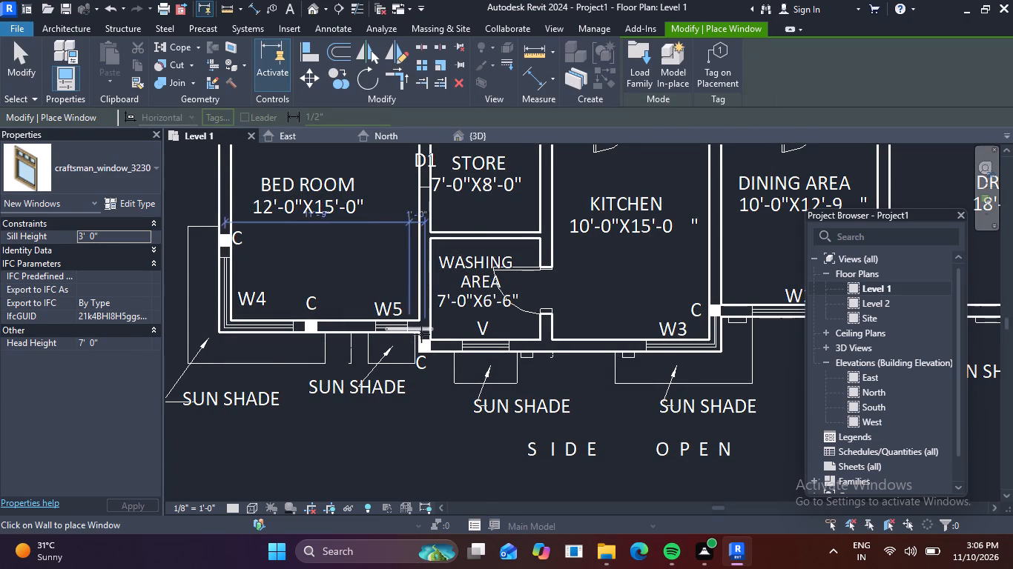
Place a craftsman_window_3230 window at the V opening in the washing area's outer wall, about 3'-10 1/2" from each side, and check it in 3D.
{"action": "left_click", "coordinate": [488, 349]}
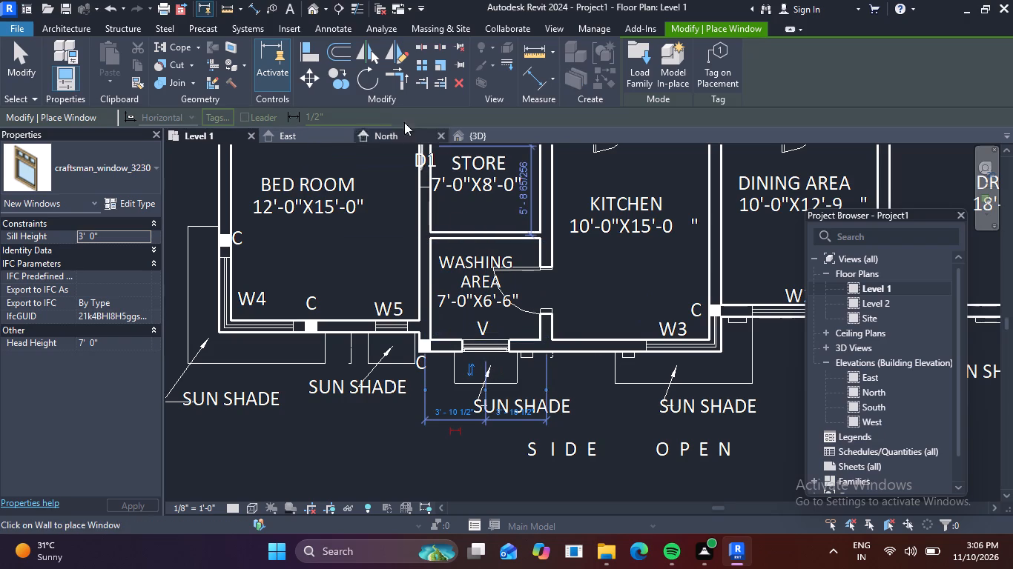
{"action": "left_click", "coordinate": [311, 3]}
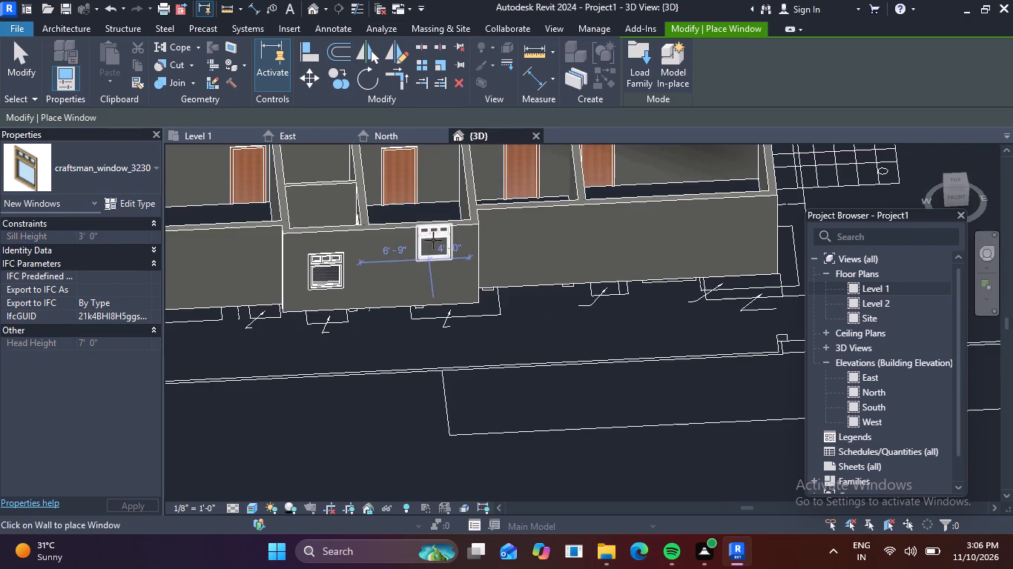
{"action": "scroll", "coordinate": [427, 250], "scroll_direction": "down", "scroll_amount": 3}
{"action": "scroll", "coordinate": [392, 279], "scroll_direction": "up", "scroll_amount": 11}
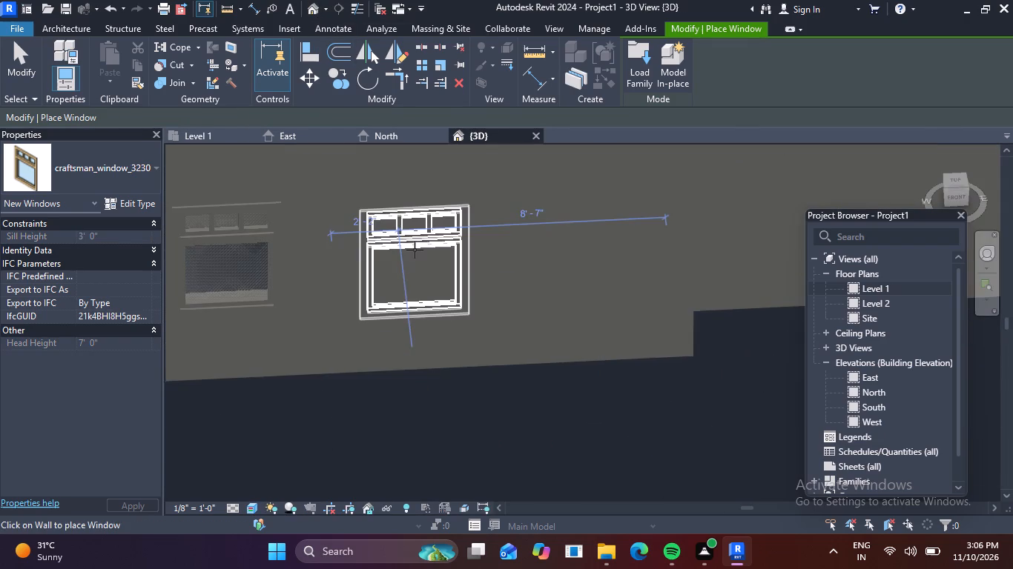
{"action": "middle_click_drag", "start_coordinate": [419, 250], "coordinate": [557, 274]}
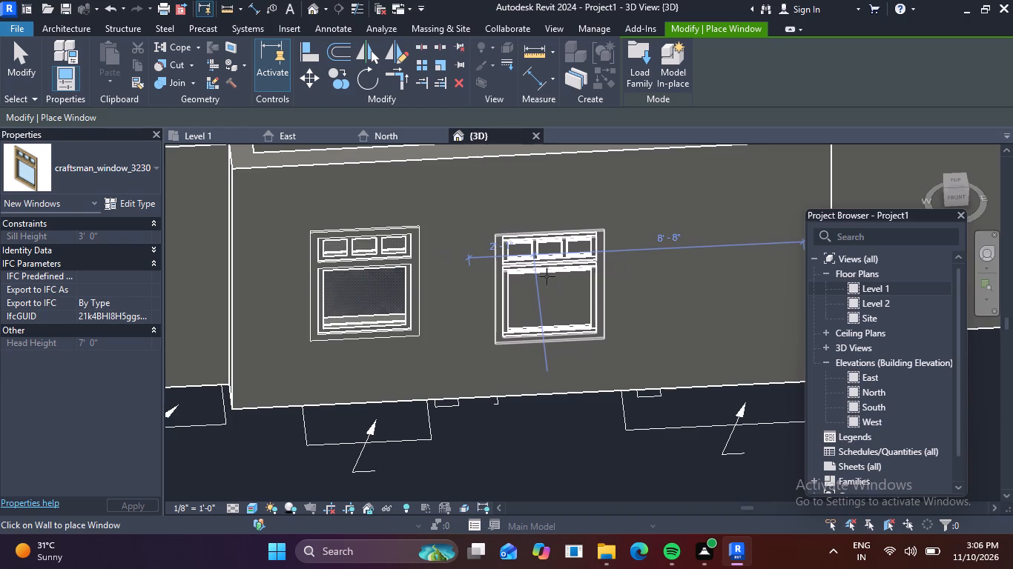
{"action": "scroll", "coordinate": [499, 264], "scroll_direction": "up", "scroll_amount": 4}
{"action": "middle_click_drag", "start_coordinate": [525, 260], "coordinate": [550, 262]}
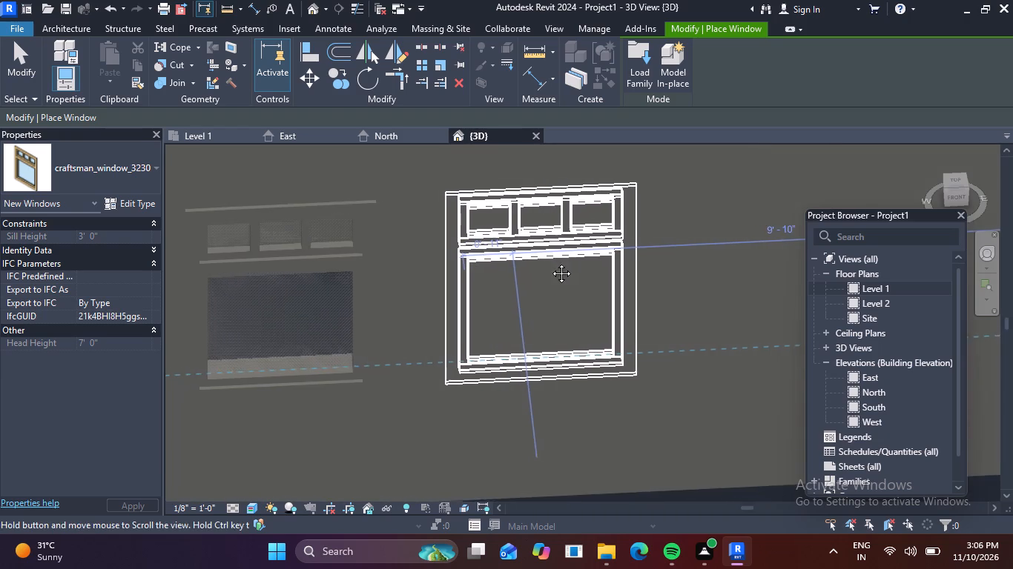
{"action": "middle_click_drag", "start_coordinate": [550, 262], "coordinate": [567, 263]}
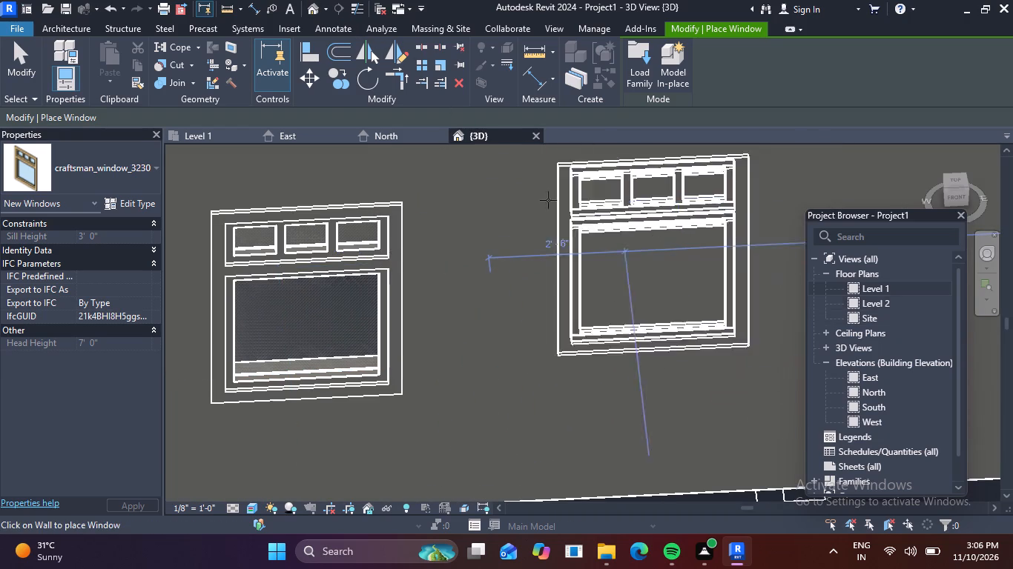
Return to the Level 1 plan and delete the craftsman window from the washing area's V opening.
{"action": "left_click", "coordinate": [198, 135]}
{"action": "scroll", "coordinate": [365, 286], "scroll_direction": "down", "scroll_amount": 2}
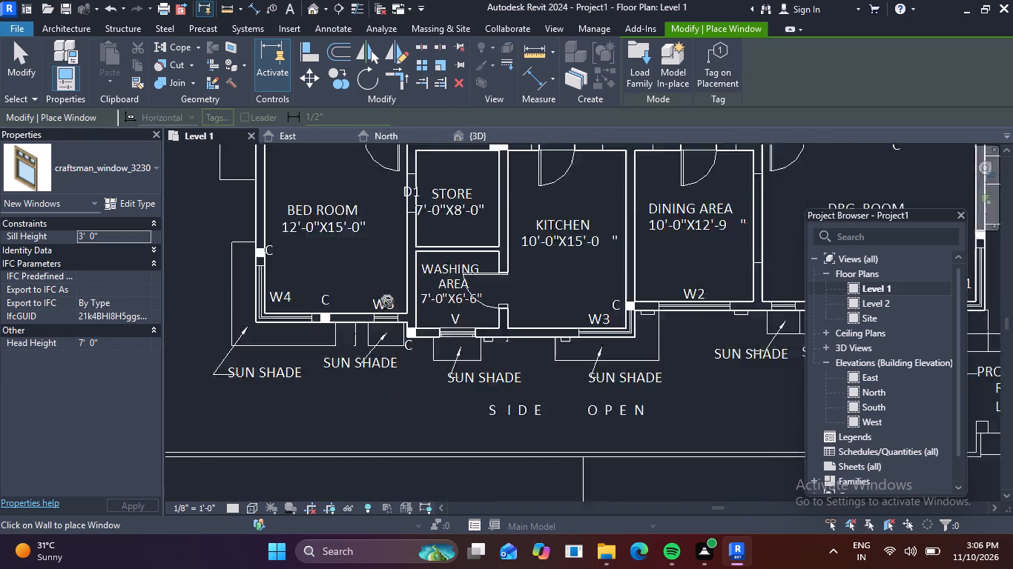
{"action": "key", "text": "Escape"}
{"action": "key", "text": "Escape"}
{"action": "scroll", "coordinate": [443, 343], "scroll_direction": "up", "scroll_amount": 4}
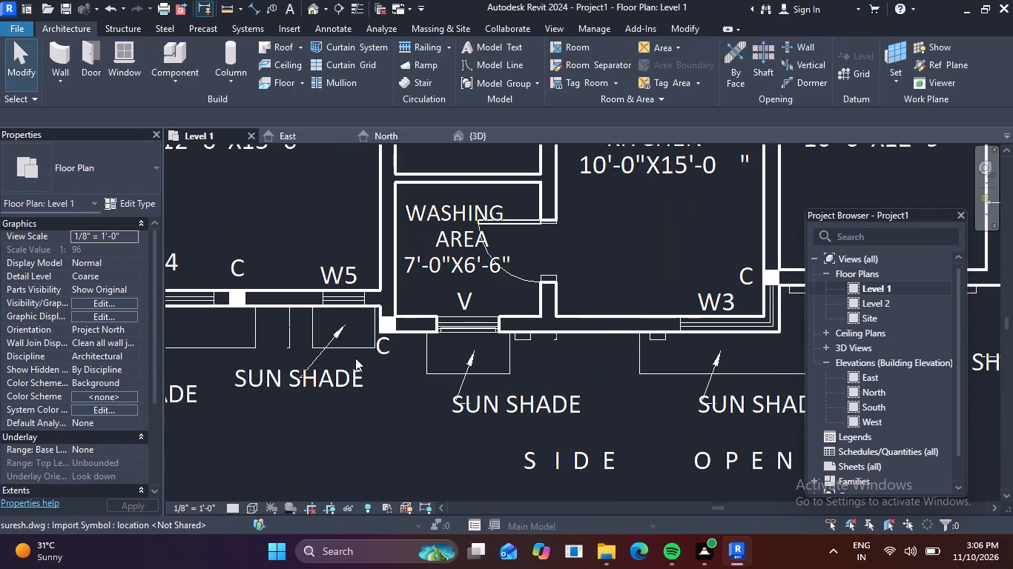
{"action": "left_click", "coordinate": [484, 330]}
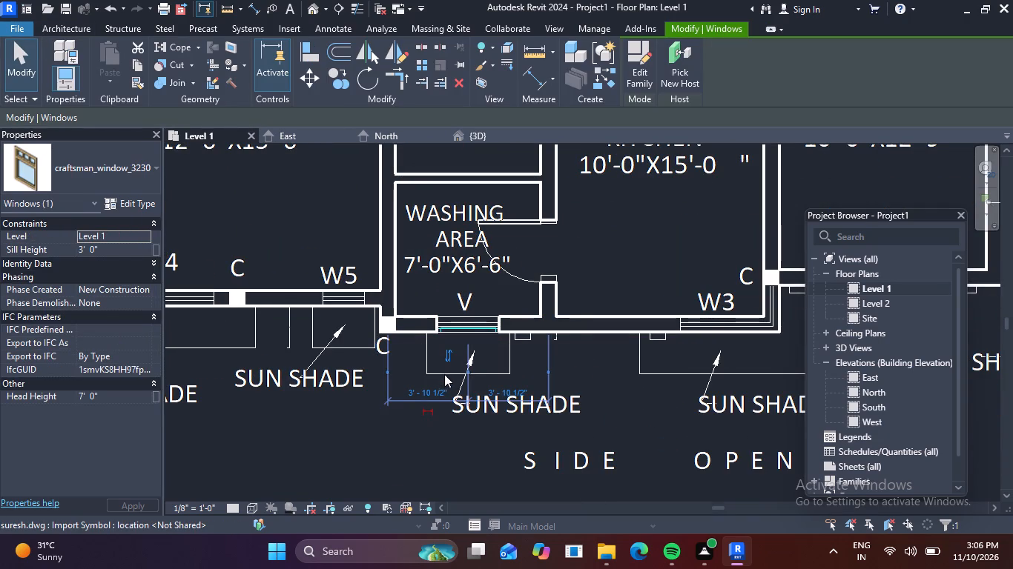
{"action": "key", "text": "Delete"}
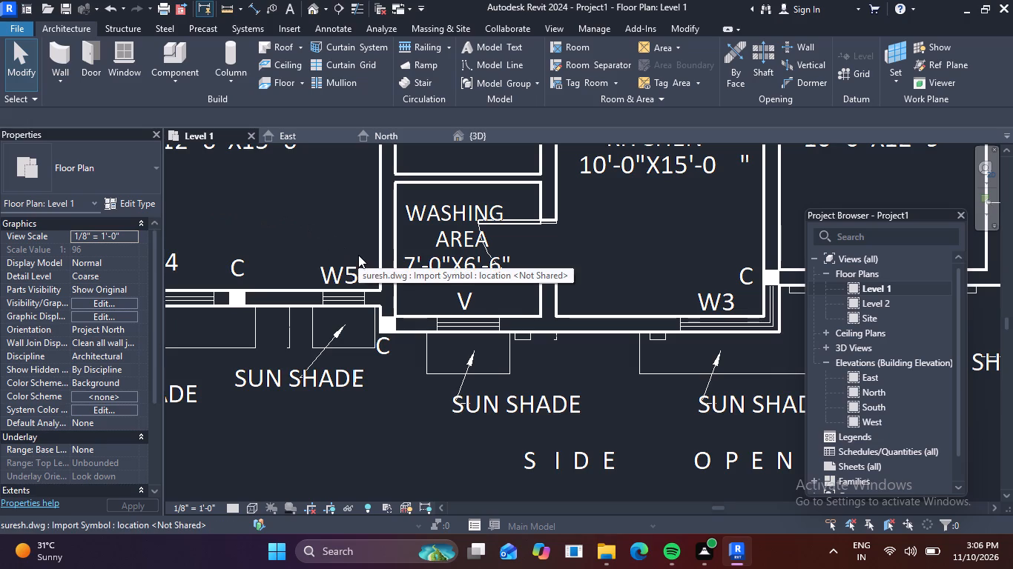
Place a Window-Casement-Double 34" x 36" at the washing area's V opening, about 3'-10 1/2" from each side, and check it in 3D.
{"action": "key", "text": "Escape"}
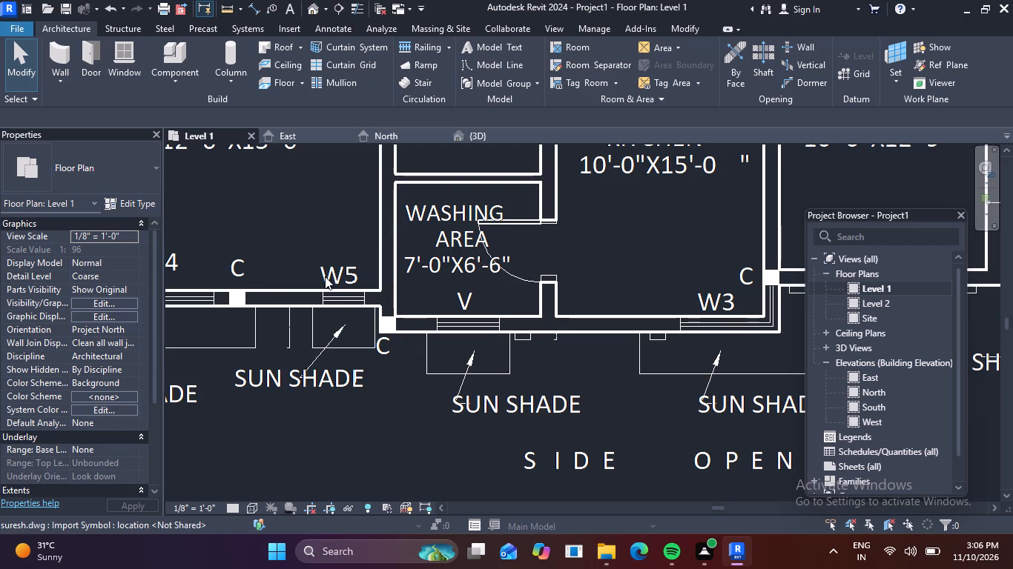
{"action": "scroll", "coordinate": [329, 274], "scroll_direction": "down", "scroll_amount": 1}
{"action": "middle_click_drag", "start_coordinate": [360, 276], "coordinate": [443, 284]}
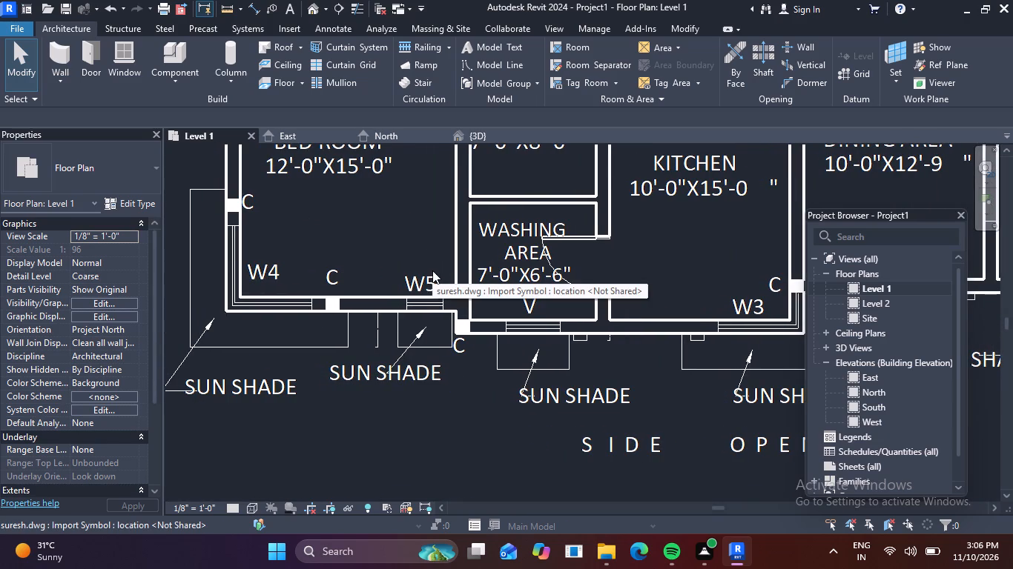
{"action": "scroll", "coordinate": [308, 259], "scroll_direction": "down", "scroll_amount": 1}
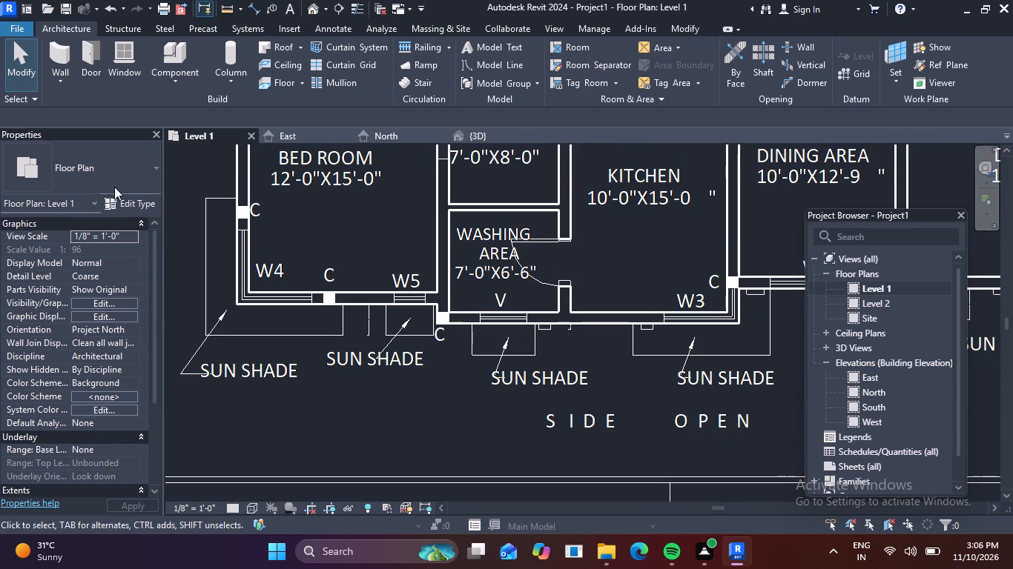
{"action": "left_click", "coordinate": [152, 171]}
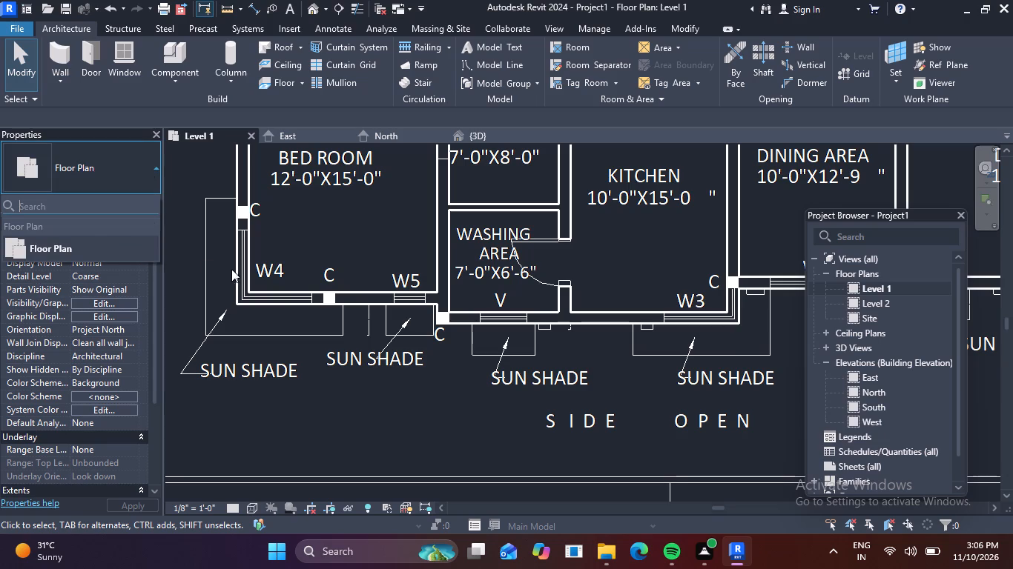
{"action": "left_click", "coordinate": [133, 59]}
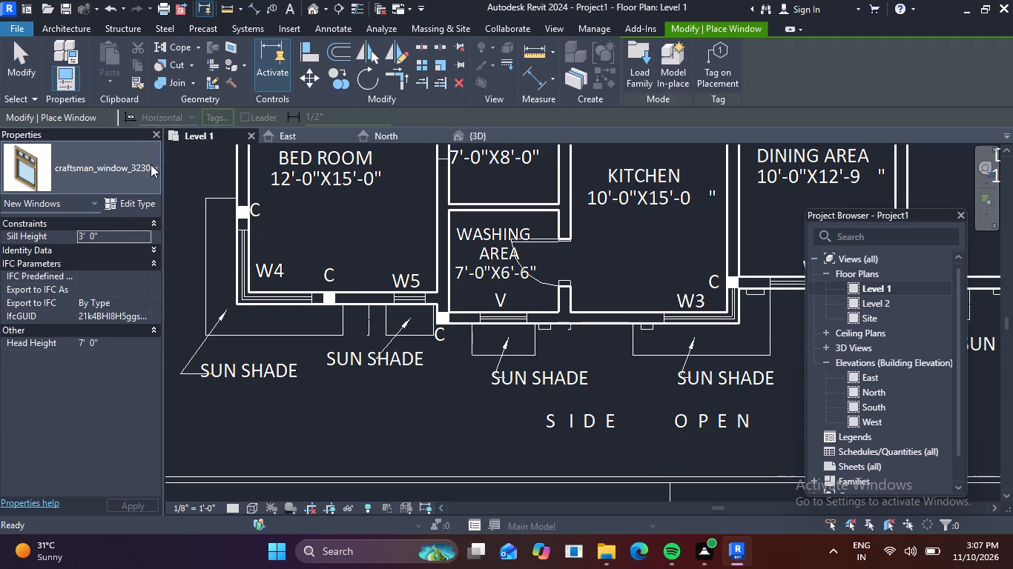
{"action": "left_click", "coordinate": [151, 164]}
{"action": "scroll", "coordinate": [105, 279], "scroll_direction": "down", "scroll_amount": 4}
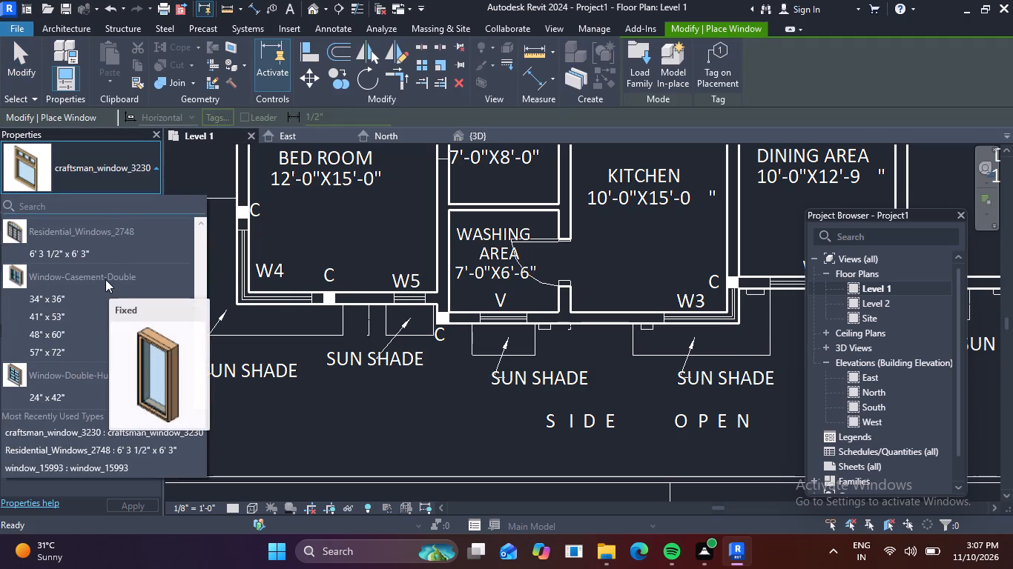
{"action": "left_click", "coordinate": [47, 300]}
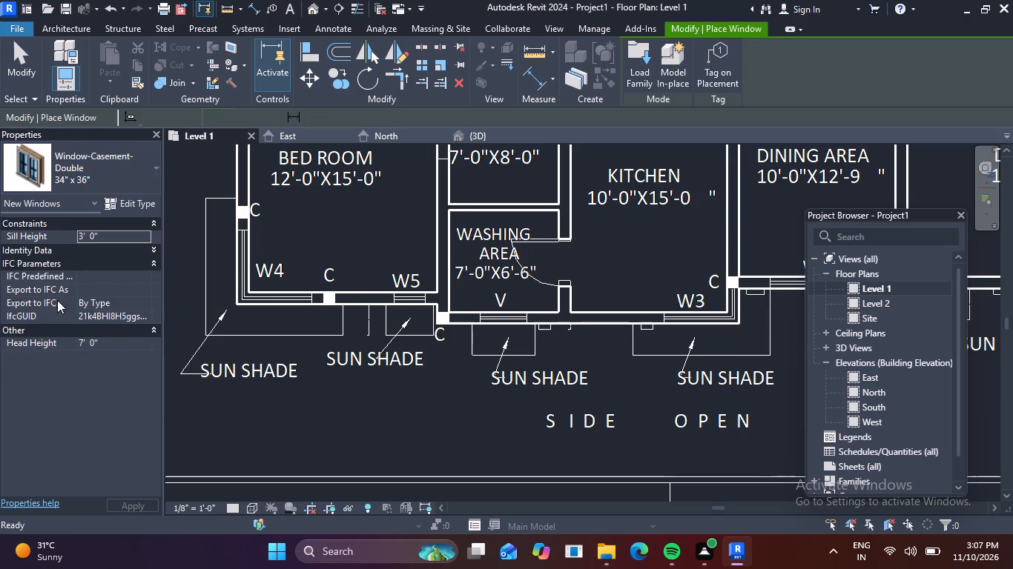
{"action": "scroll", "coordinate": [504, 323], "scroll_direction": "up", "scroll_amount": 3}
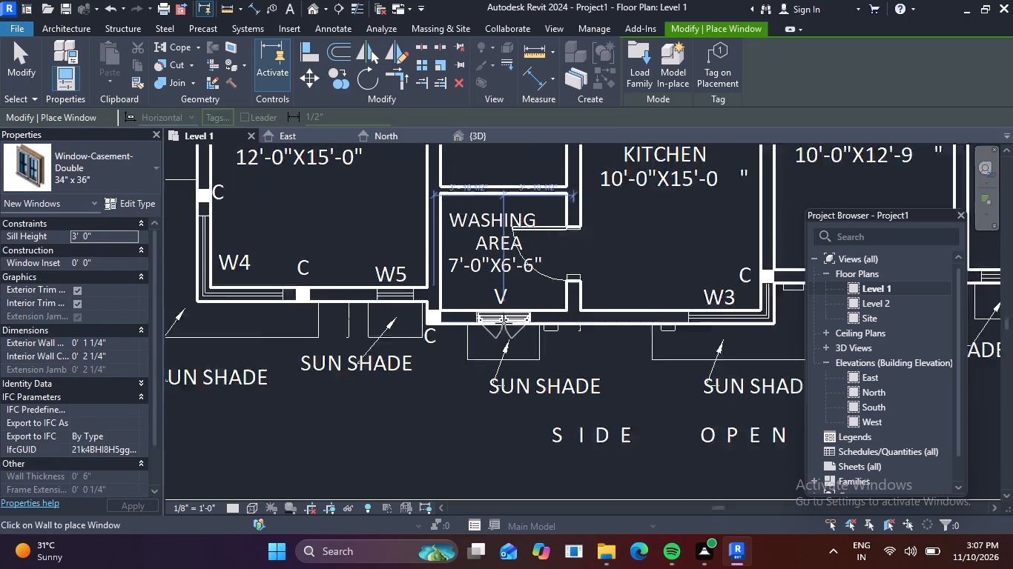
{"action": "left_click", "coordinate": [505, 323]}
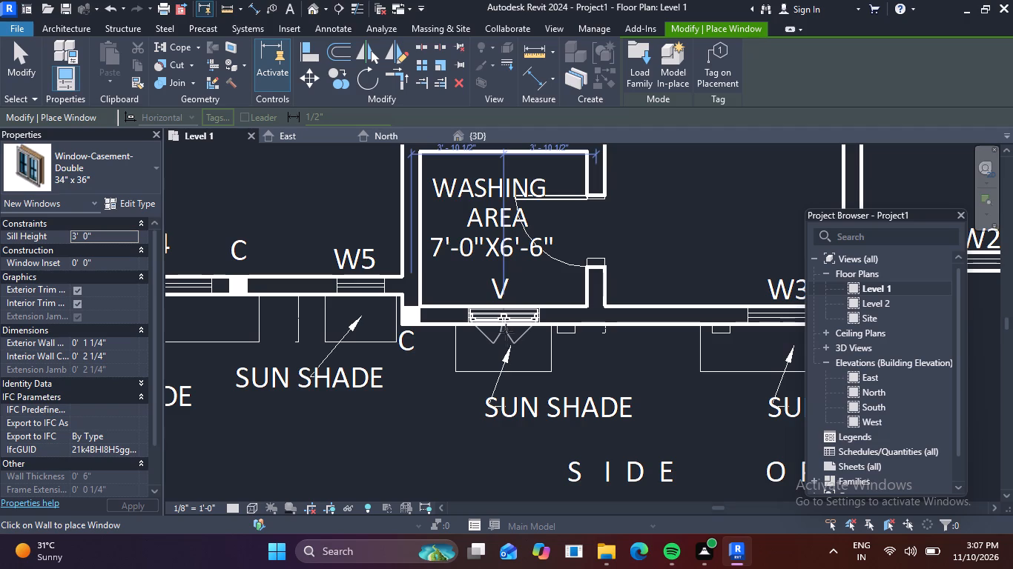
{"action": "left_click", "coordinate": [315, 7]}
{"action": "scroll", "coordinate": [561, 353], "scroll_direction": "down", "scroll_amount": 1}
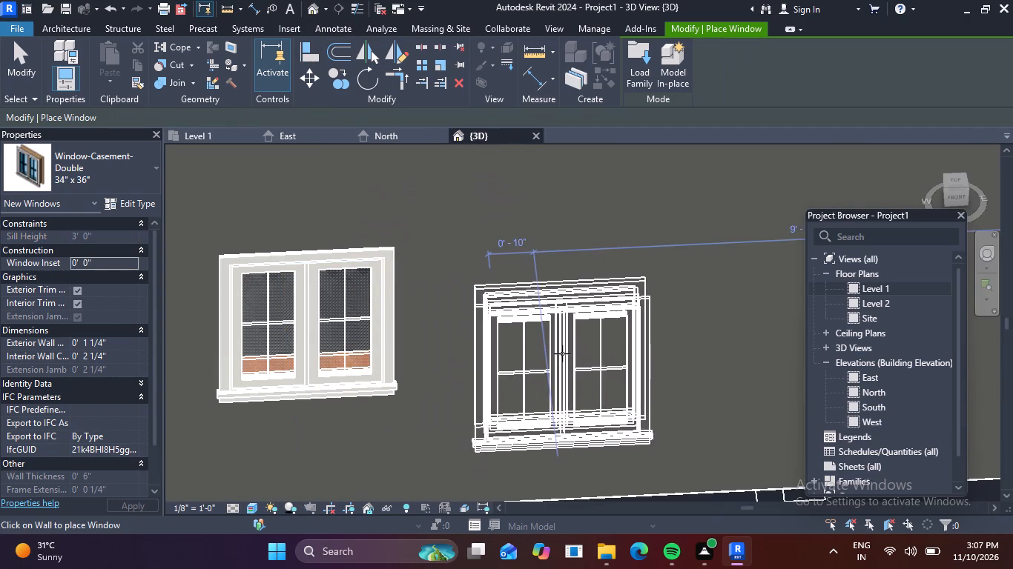
{"action": "scroll", "coordinate": [562, 353], "scroll_direction": "down", "scroll_amount": 1}
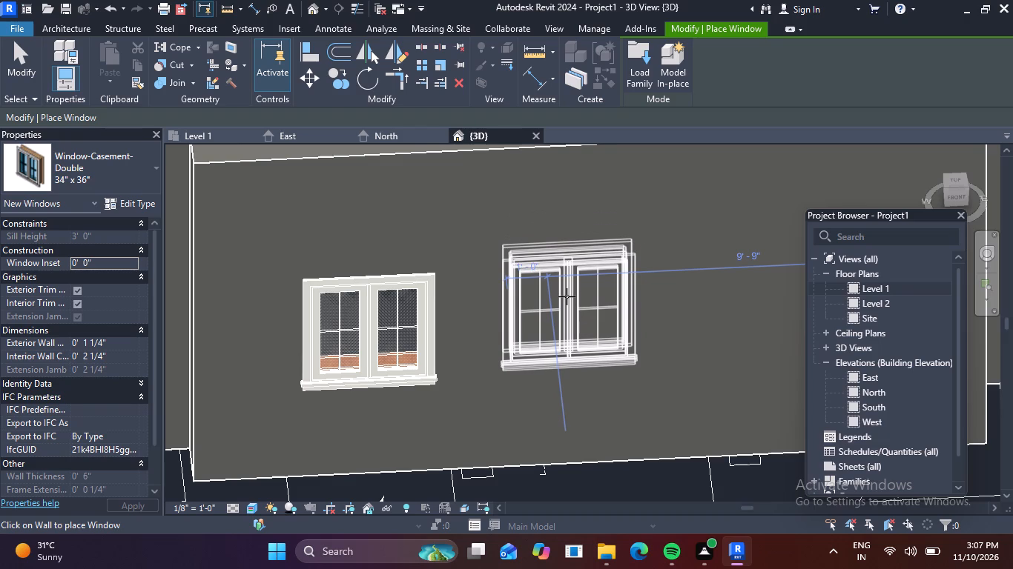
{"action": "key", "text": "Escape"}
{"action": "left_click", "coordinate": [162, 164]}
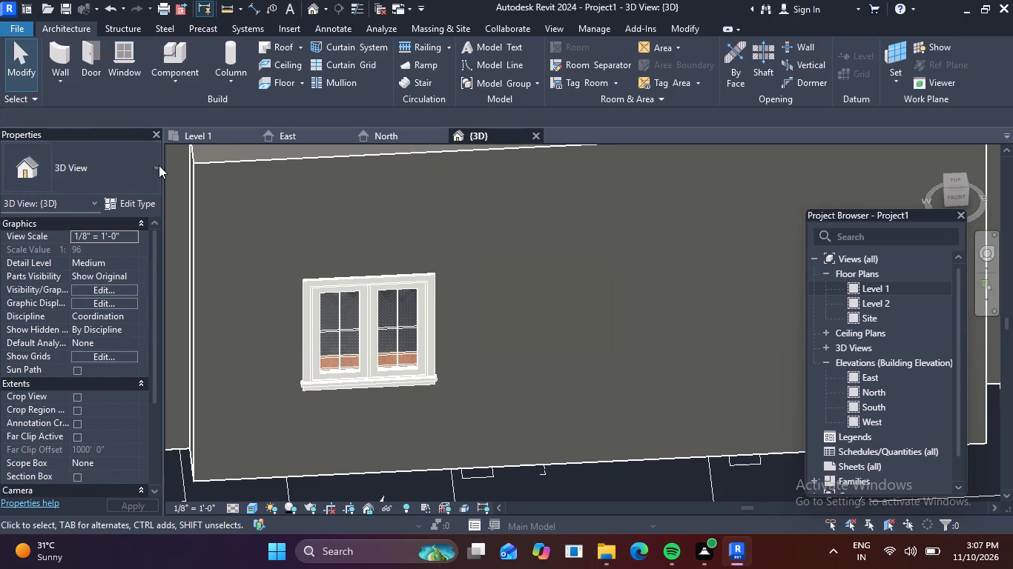
{"action": "left_click", "coordinate": [316, 5]}
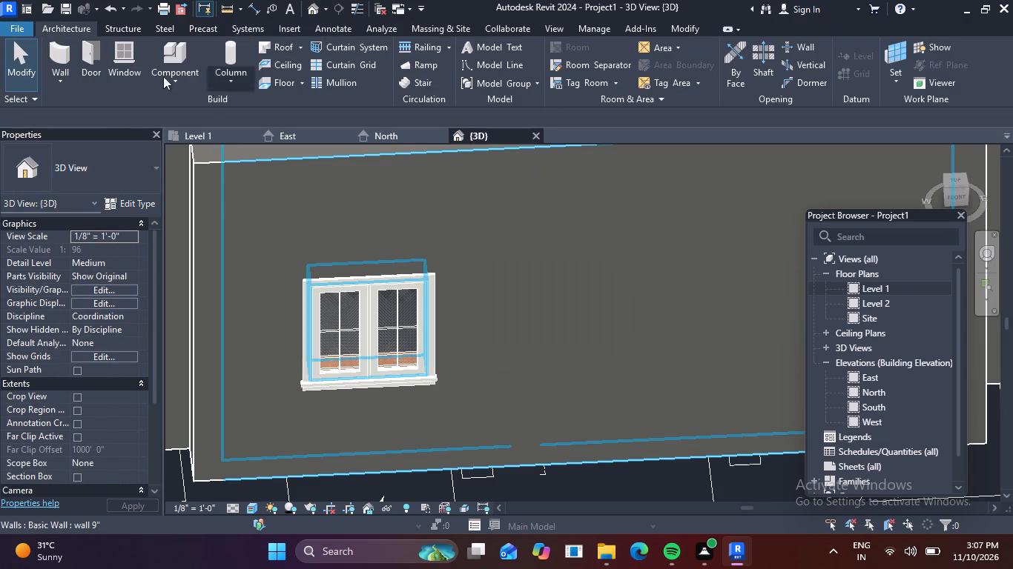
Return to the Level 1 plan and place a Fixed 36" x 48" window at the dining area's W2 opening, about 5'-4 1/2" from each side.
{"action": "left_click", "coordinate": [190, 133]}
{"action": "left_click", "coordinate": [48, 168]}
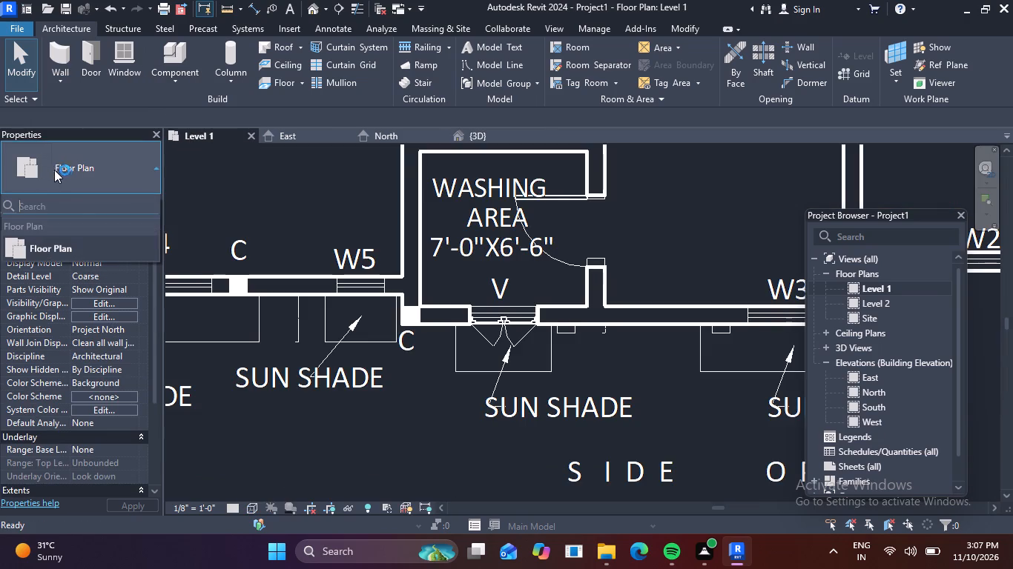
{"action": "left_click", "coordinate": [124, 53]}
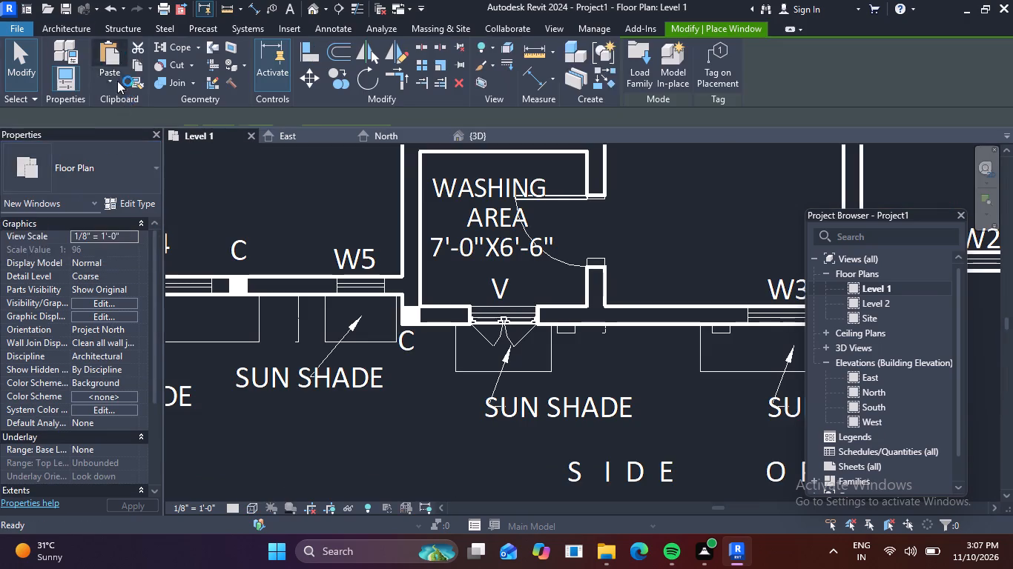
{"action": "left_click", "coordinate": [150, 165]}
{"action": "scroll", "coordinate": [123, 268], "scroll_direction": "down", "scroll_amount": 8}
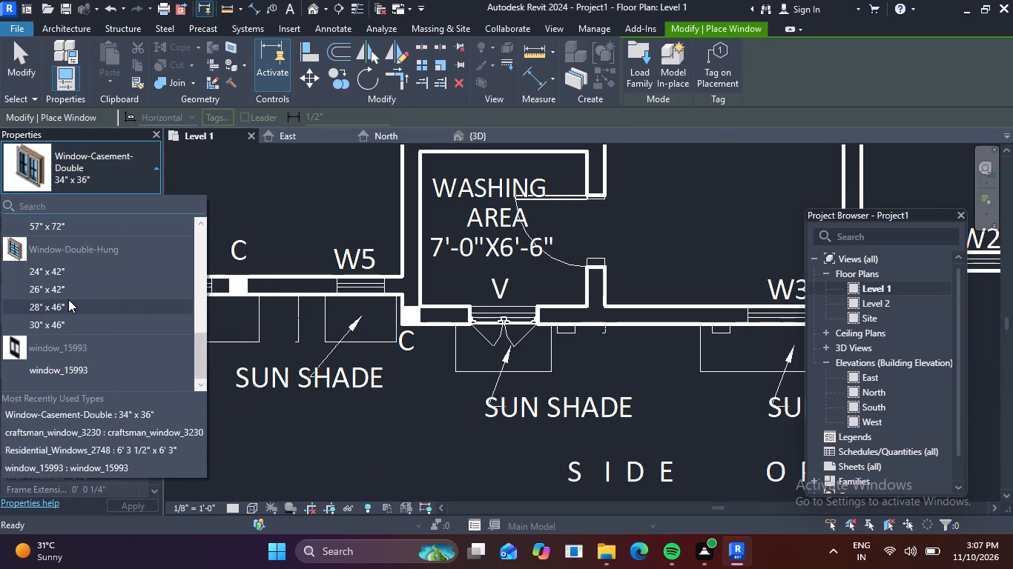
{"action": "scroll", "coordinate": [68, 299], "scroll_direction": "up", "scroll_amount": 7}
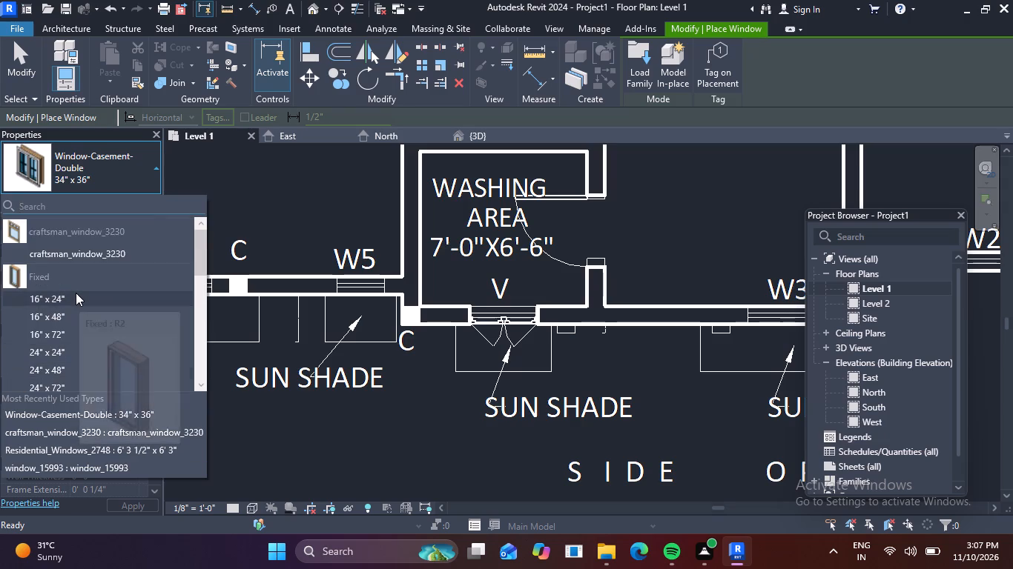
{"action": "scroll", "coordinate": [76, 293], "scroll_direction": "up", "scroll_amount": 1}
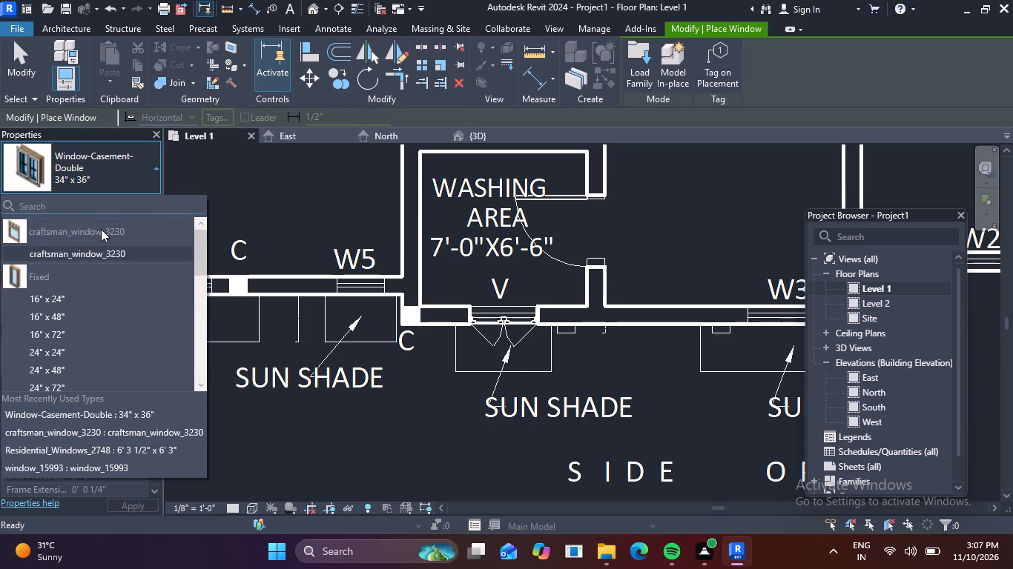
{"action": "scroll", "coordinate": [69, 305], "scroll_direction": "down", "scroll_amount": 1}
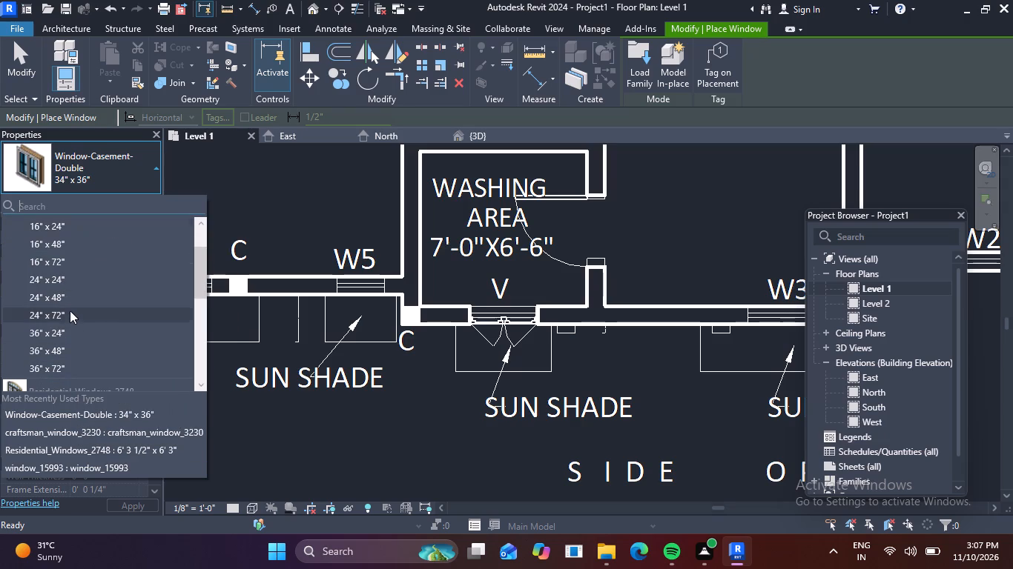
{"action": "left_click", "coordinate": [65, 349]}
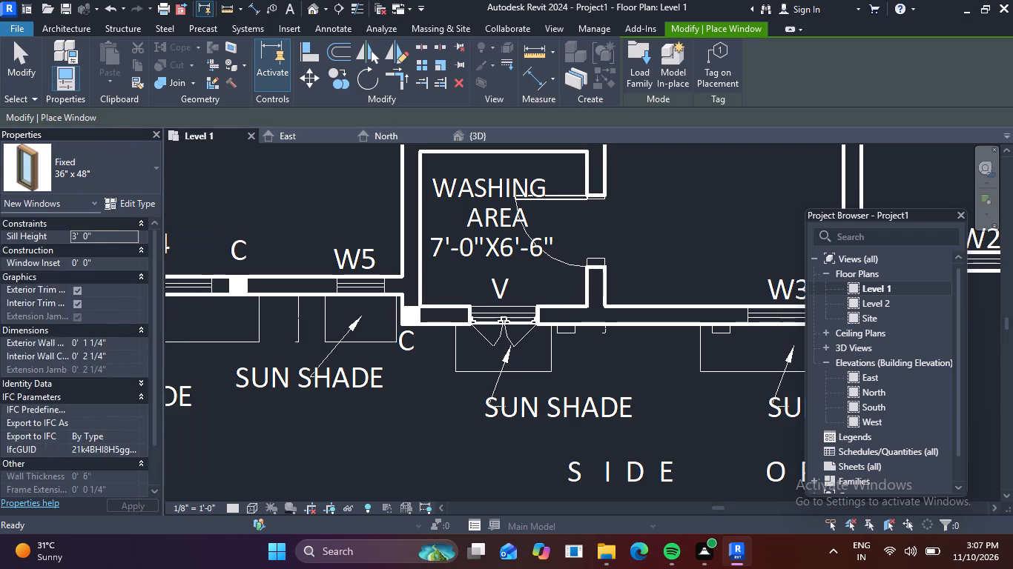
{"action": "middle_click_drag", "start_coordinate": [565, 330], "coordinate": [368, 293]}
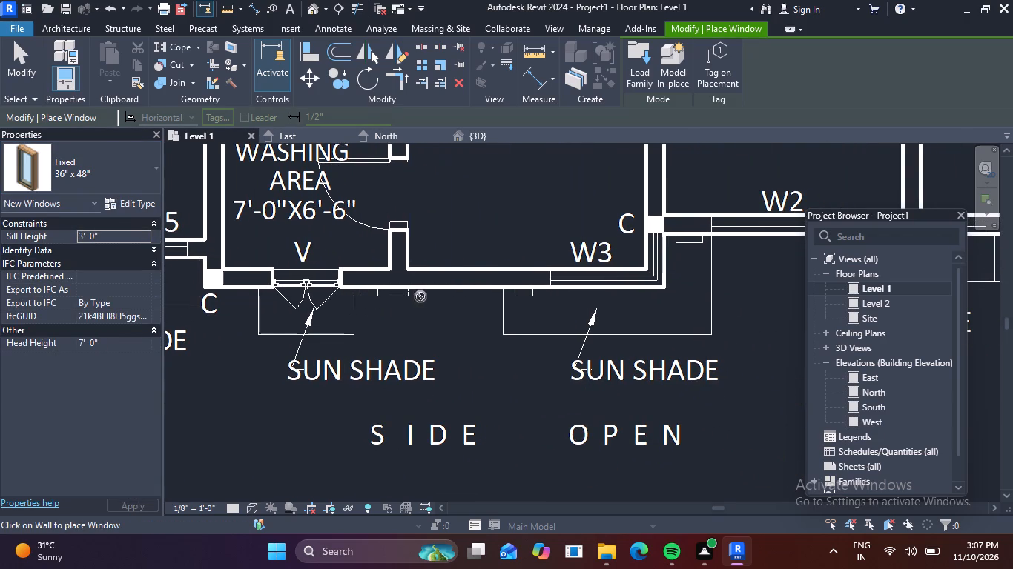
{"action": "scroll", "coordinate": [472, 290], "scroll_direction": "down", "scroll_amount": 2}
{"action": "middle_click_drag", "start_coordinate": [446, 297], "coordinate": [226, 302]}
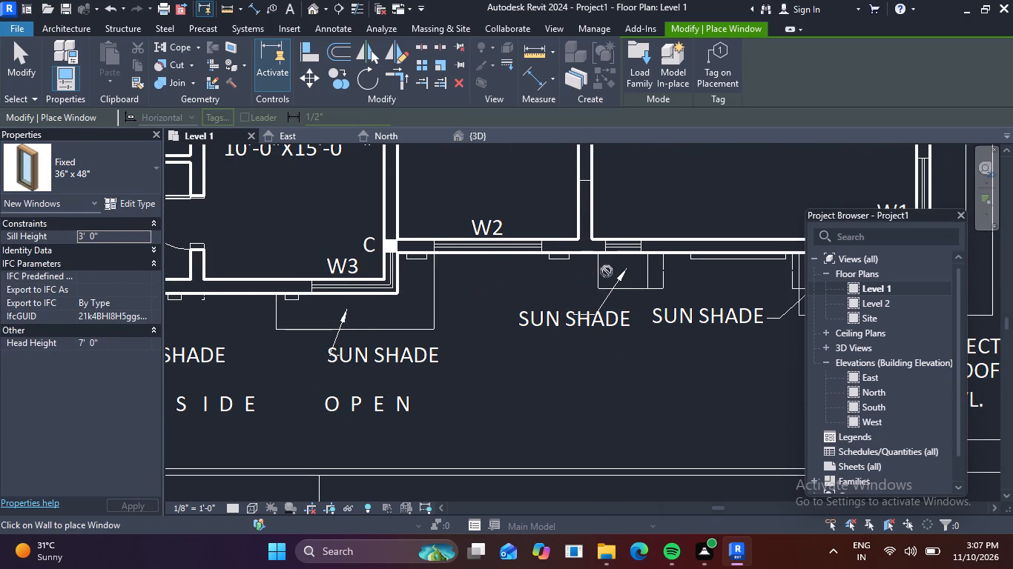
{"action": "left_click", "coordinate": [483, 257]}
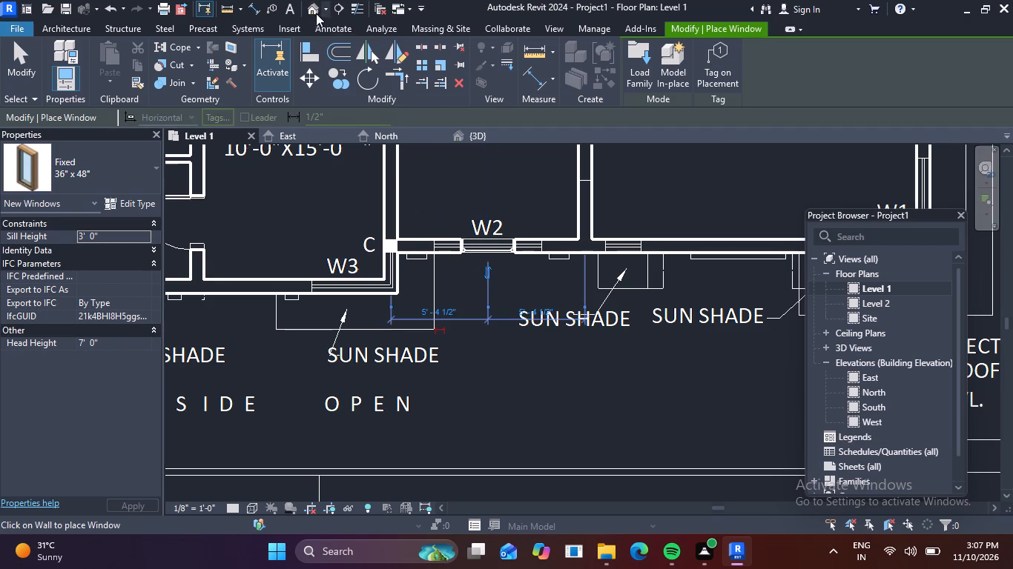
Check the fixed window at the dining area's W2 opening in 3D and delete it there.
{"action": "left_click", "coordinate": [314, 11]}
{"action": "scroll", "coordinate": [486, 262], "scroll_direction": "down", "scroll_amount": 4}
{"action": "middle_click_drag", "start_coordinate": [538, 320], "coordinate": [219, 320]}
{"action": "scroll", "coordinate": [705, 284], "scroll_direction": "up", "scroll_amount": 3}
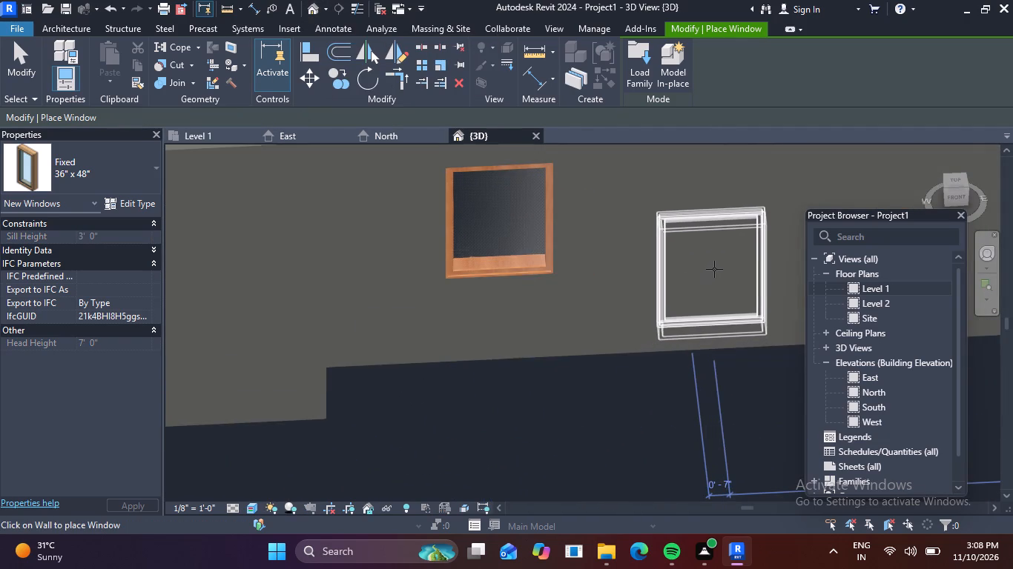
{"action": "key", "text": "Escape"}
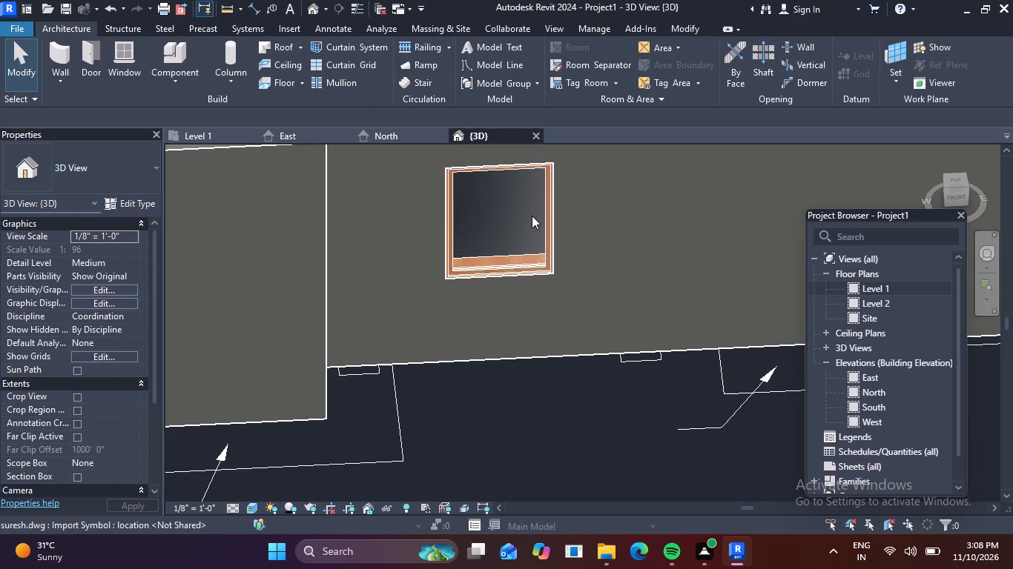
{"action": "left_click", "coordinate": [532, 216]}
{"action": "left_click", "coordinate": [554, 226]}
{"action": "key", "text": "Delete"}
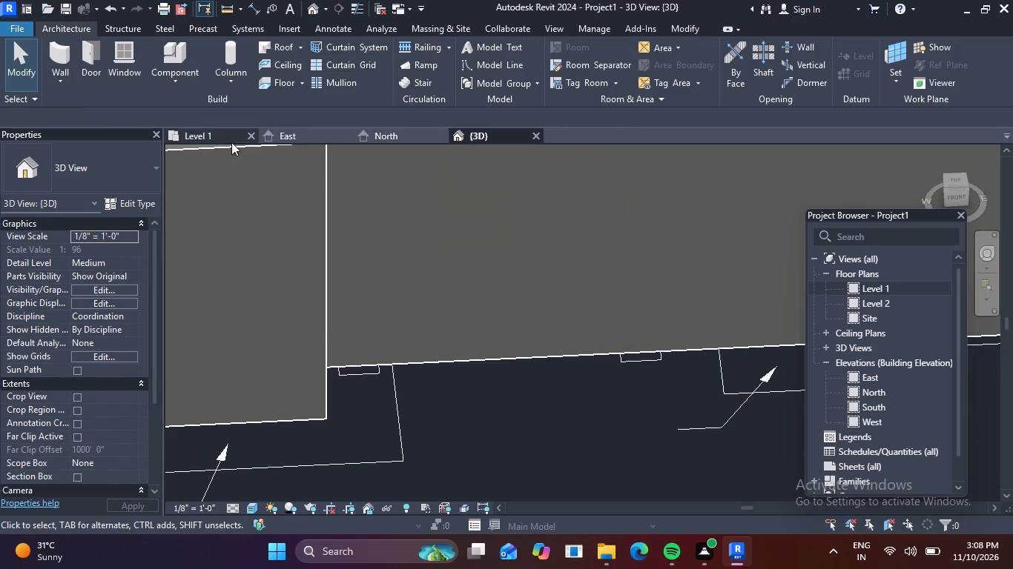
Return to the Level 1 plan, place a Window-Double-Hung 30" x 46" at the dining area's W2 opening, and check it in 3D.
{"action": "left_click", "coordinate": [190, 134]}
{"action": "scroll", "coordinate": [293, 208], "scroll_direction": "down", "scroll_amount": 3}
{"action": "middle_click_drag", "start_coordinate": [365, 268], "coordinate": [498, 293]}
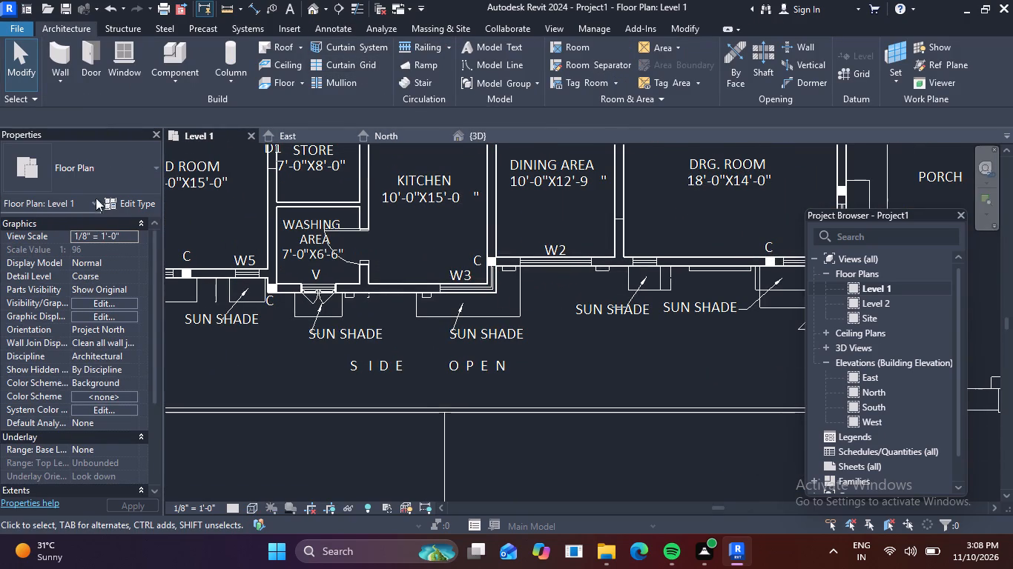
{"action": "left_click", "coordinate": [130, 56]}
{"action": "left_click", "coordinate": [152, 170]}
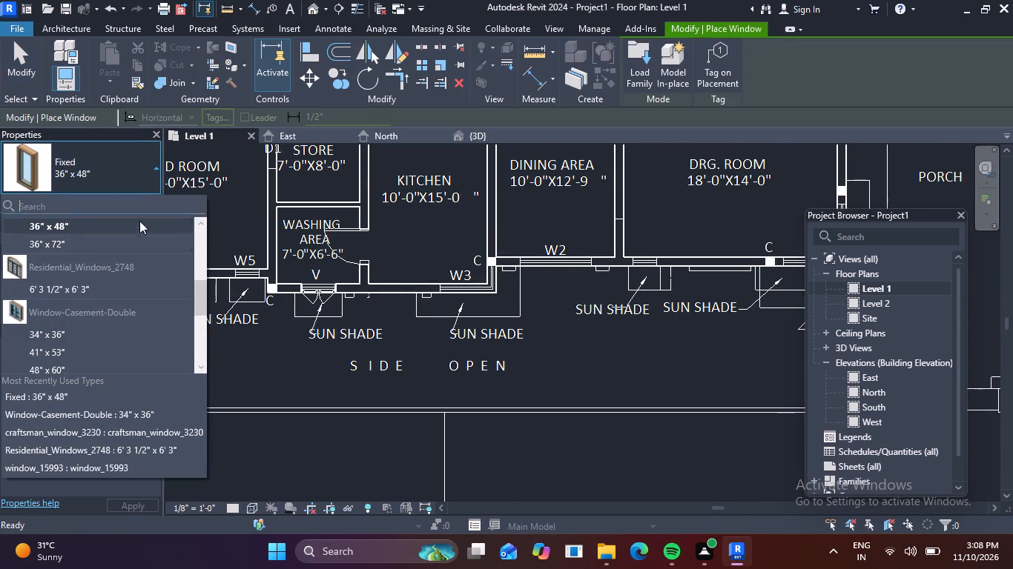
{"action": "scroll", "coordinate": [130, 272], "scroll_direction": "up", "scroll_amount": 7}
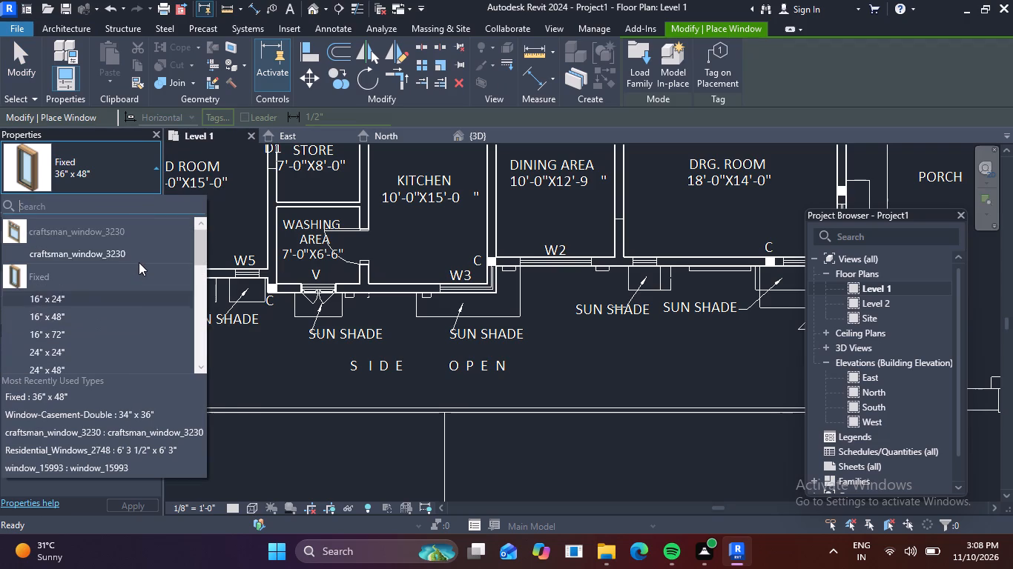
{"action": "scroll", "coordinate": [139, 262], "scroll_direction": "down", "scroll_amount": 4}
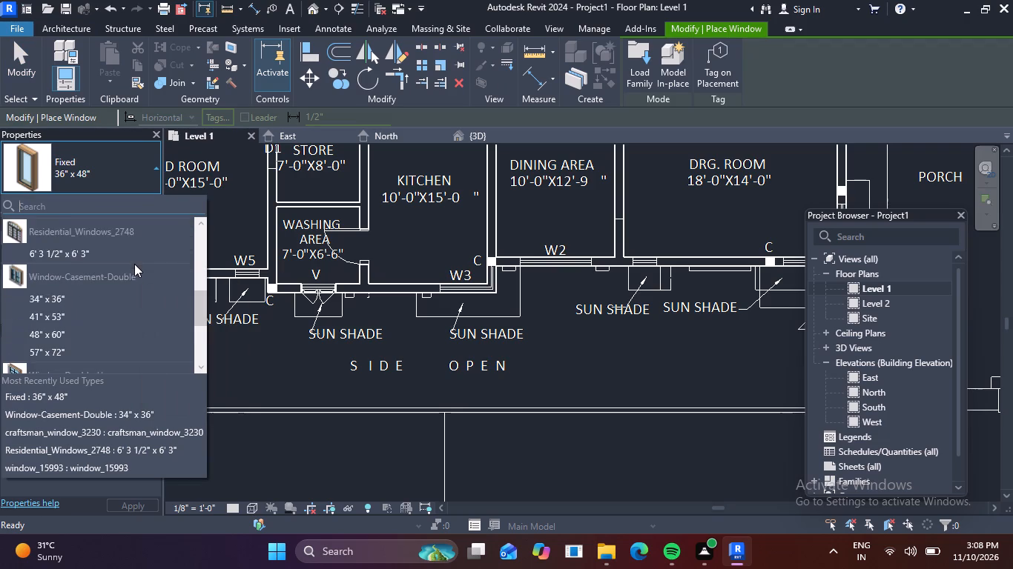
{"action": "scroll", "coordinate": [125, 268], "scroll_direction": "down", "scroll_amount": 1}
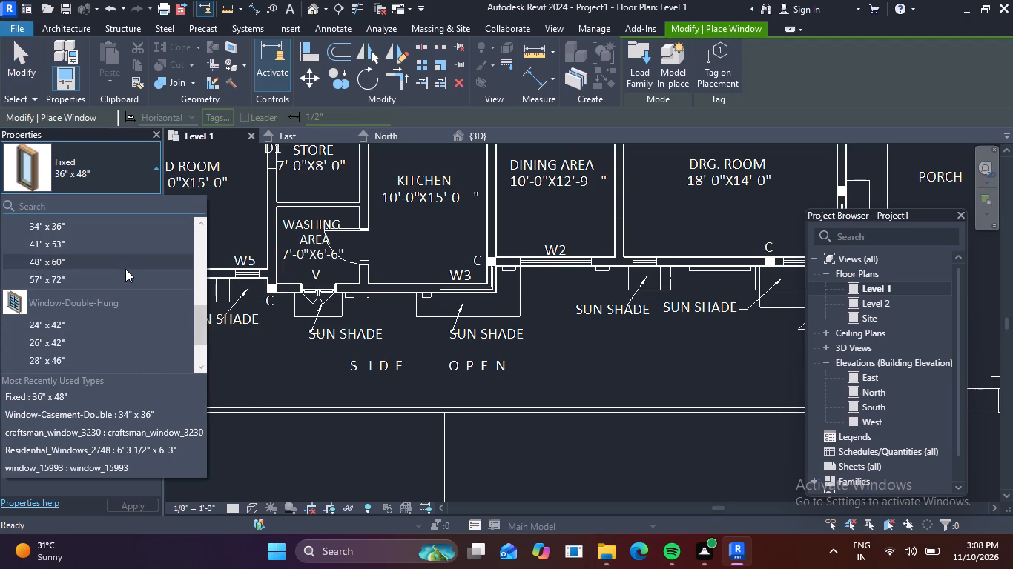
{"action": "scroll", "coordinate": [125, 269], "scroll_direction": "down", "scroll_amount": 1}
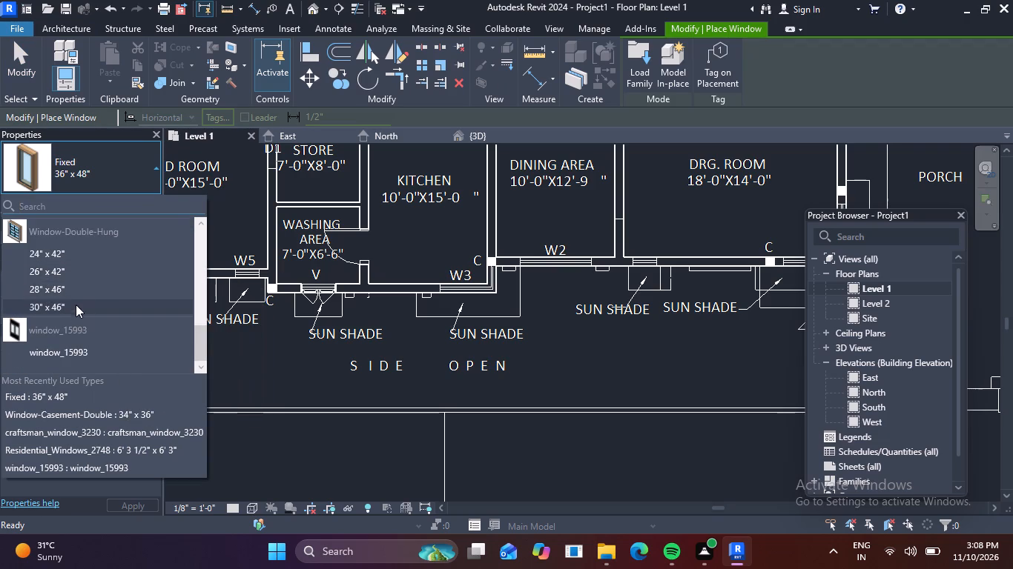
{"action": "left_click", "coordinate": [73, 309]}
{"action": "scroll", "coordinate": [389, 324], "scroll_direction": "down", "scroll_amount": 1}
{"action": "middle_click_drag", "start_coordinate": [388, 323], "coordinate": [170, 288]}
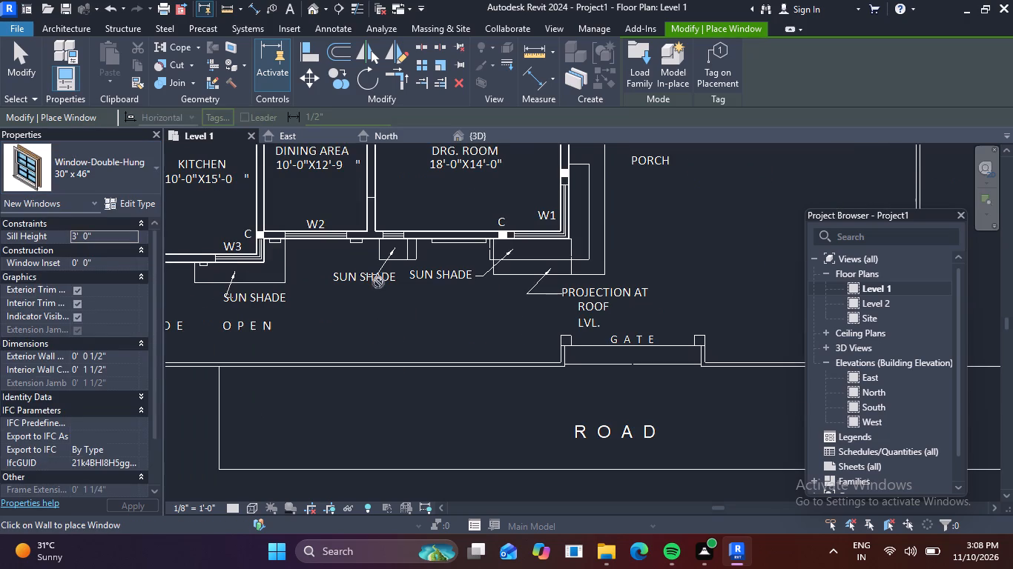
{"action": "scroll", "coordinate": [332, 236], "scroll_direction": "up", "scroll_amount": 3}
{"action": "left_click", "coordinate": [300, 240]}
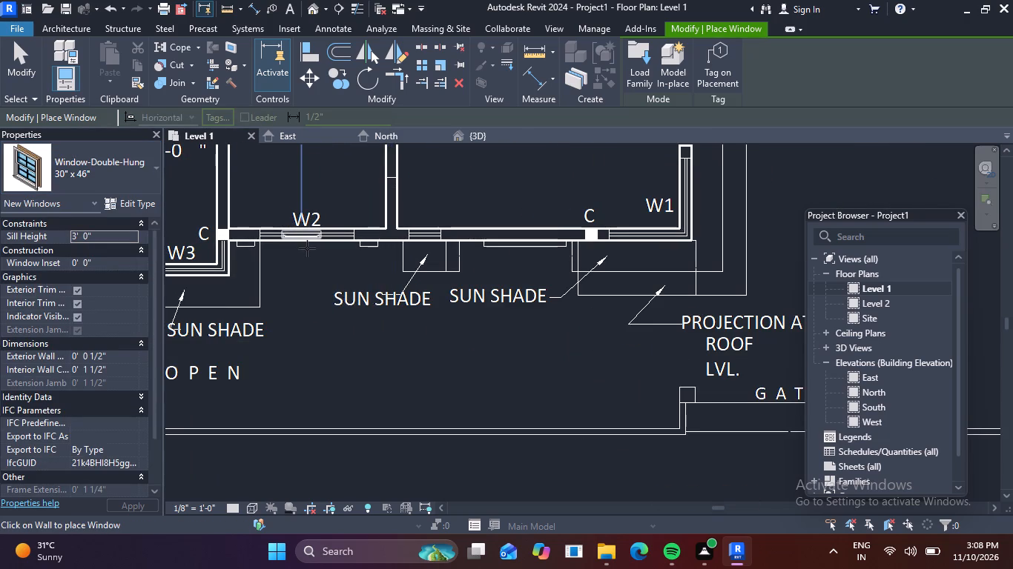
{"action": "left_click", "coordinate": [308, 9]}
{"action": "scroll", "coordinate": [418, 273], "scroll_direction": "down", "scroll_amount": 5}
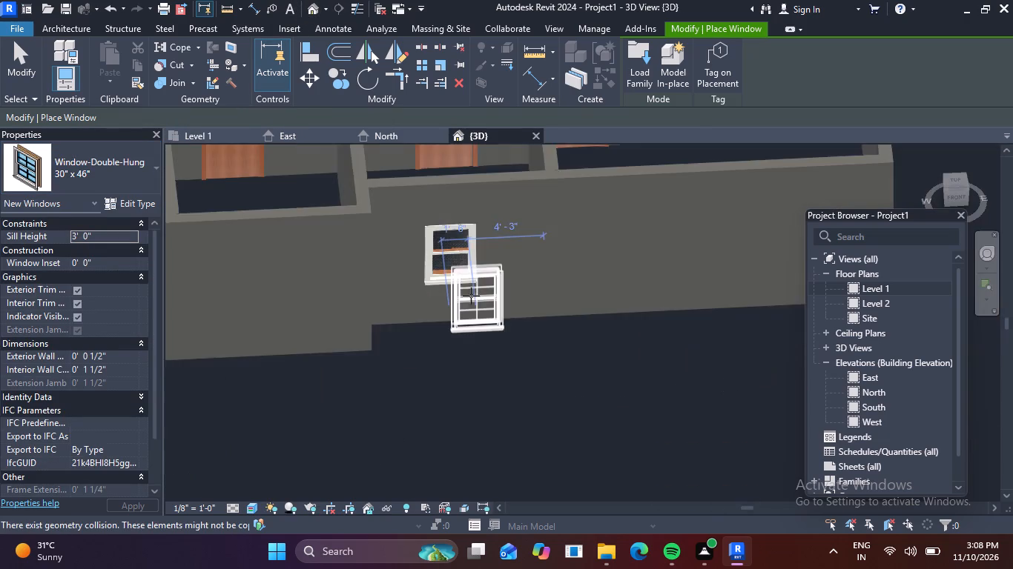
Examine in 3D the double-hung window at the dining area's W2 opening and the casement window at the washing area.
{"action": "scroll", "coordinate": [469, 302], "scroll_direction": "down", "scroll_amount": 3}
{"action": "middle_click_drag", "start_coordinate": [552, 316], "coordinate": [571, 314]}
{"action": "scroll", "coordinate": [532, 260], "scroll_direction": "up", "scroll_amount": 2}
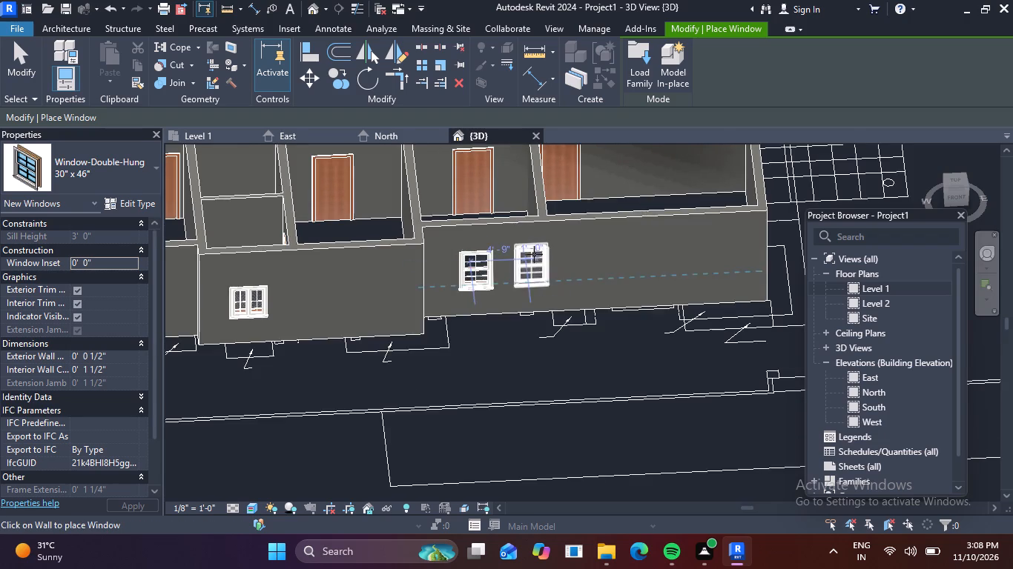
{"action": "scroll", "coordinate": [534, 254], "scroll_direction": "up", "scroll_amount": 3}
{"action": "middle_click_drag", "start_coordinate": [542, 250], "coordinate": [703, 248]}
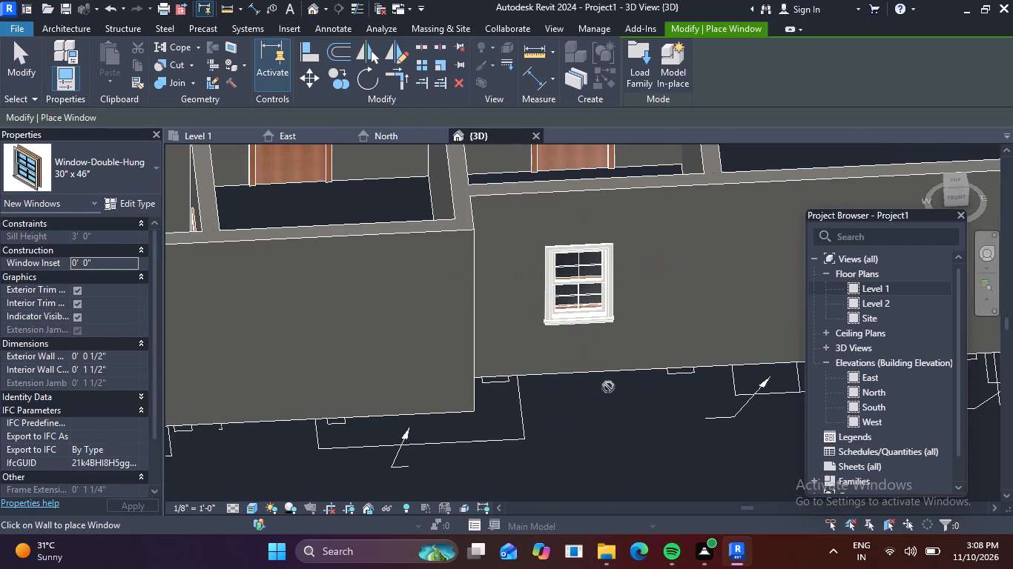
{"action": "middle_click_drag", "start_coordinate": [606, 397], "coordinate": [582, 369], "text": "shift"}
{"action": "middle_click_drag", "start_coordinate": [598, 311], "coordinate": [587, 325]}
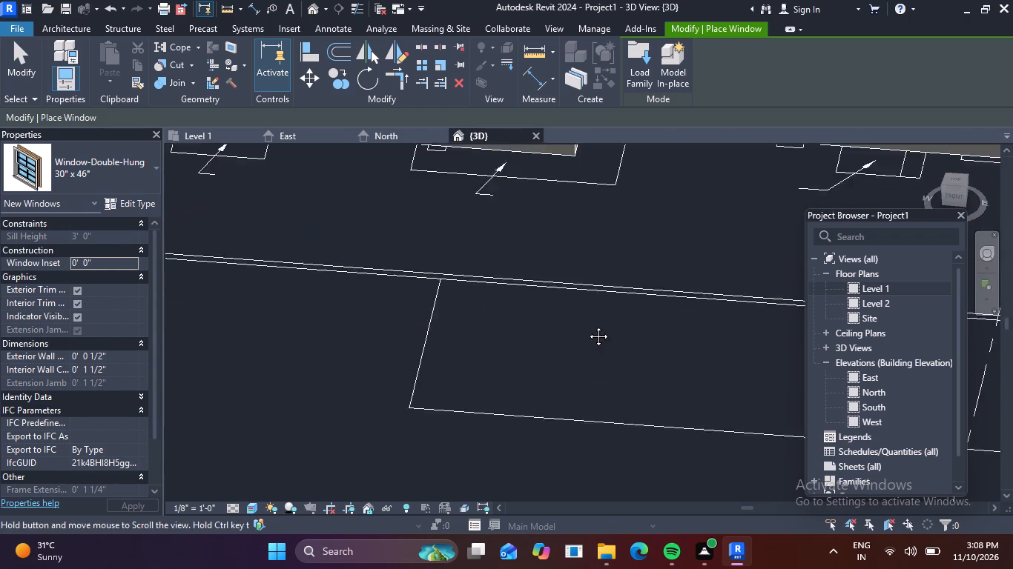
{"action": "middle_click_drag", "start_coordinate": [587, 325], "coordinate": [372, 568]}
{"action": "middle_click_drag", "start_coordinate": [489, 487], "coordinate": [510, 376], "text": "shift"}
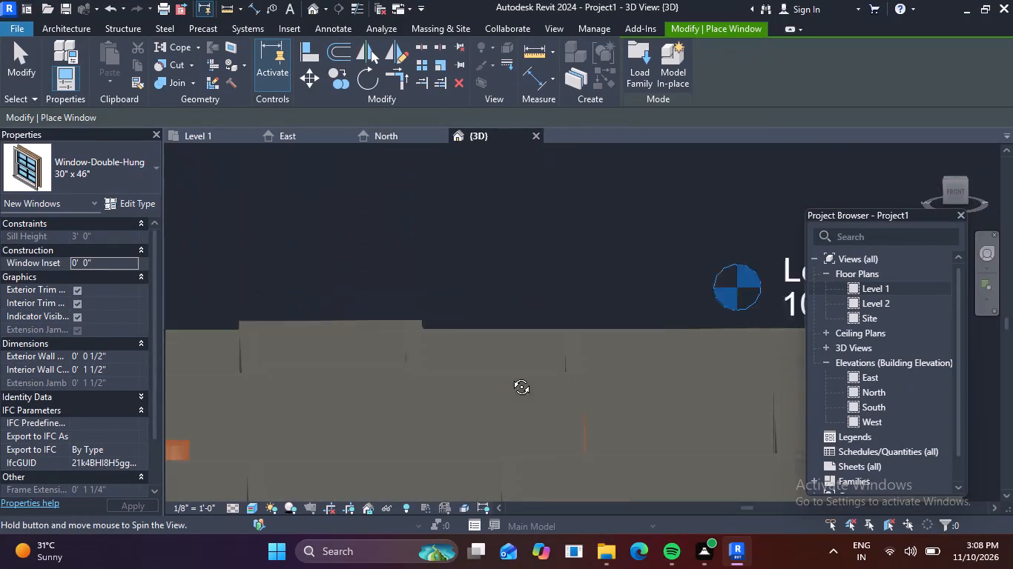
{"action": "middle_click_drag", "start_coordinate": [510, 376], "coordinate": [511, 374], "text": "shift"}
{"action": "scroll", "coordinate": [525, 365], "scroll_direction": "down", "scroll_amount": 3}
{"action": "middle_click_drag", "start_coordinate": [532, 432], "coordinate": [607, 118]}
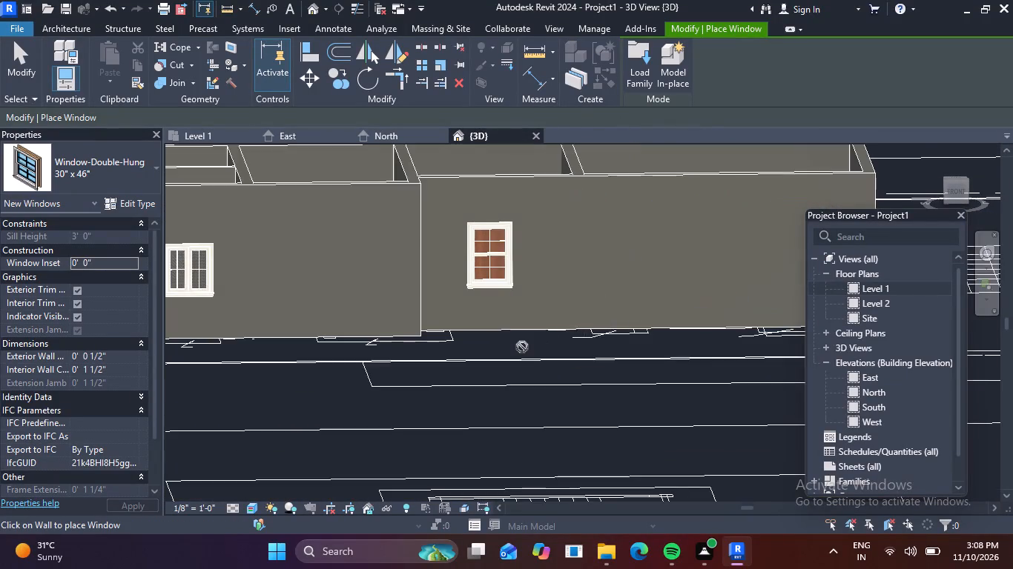
{"action": "scroll", "coordinate": [521, 347], "scroll_direction": "up", "scroll_amount": 4}
{"action": "middle_click_drag", "start_coordinate": [354, 347], "coordinate": [397, 466]}
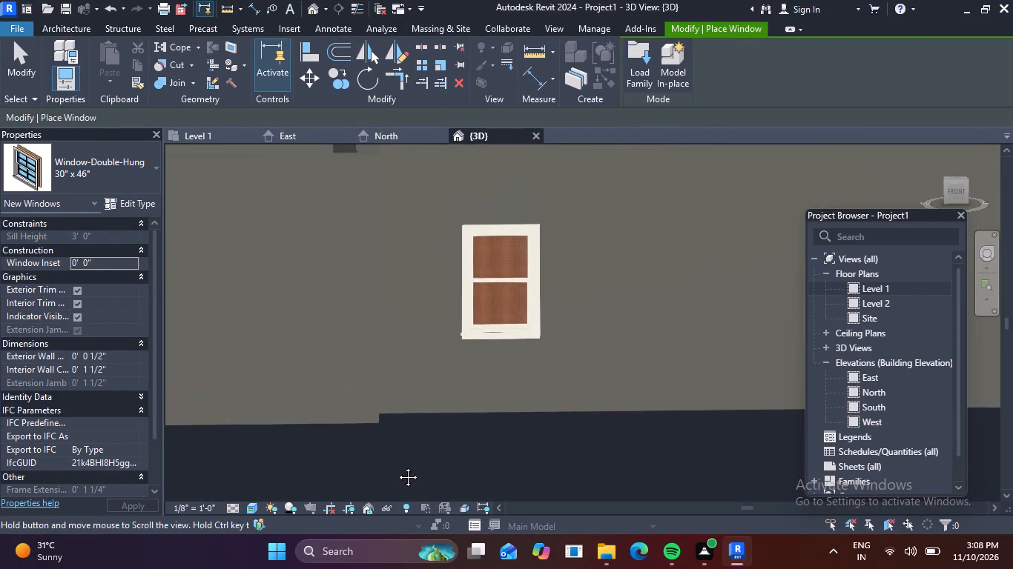
{"action": "middle_click_drag", "start_coordinate": [397, 466], "coordinate": [403, 477]}
{"action": "middle_click_drag", "start_coordinate": [287, 356], "coordinate": [774, 238]}
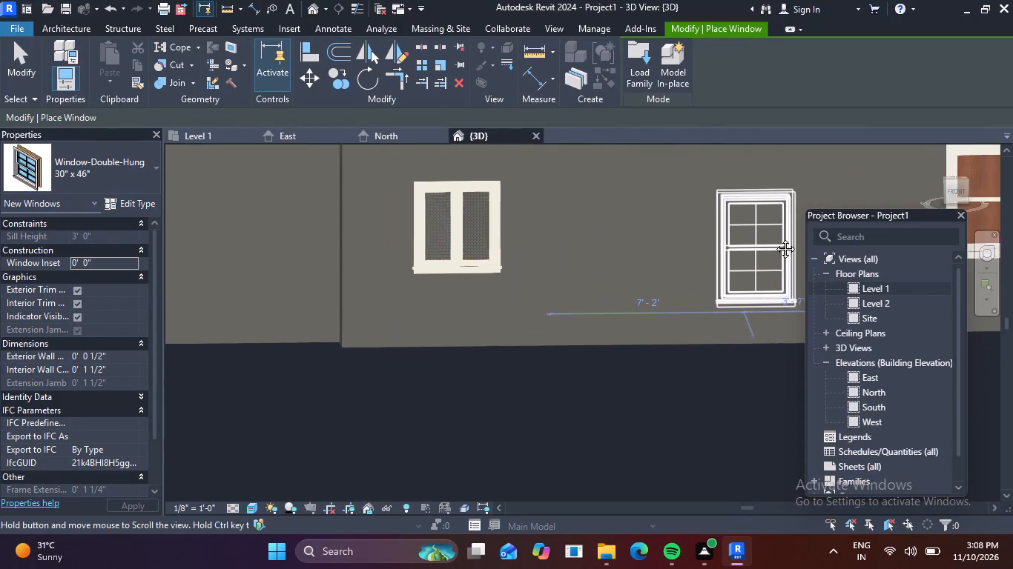
{"action": "middle_click_drag", "start_coordinate": [774, 238], "coordinate": [713, 243]}
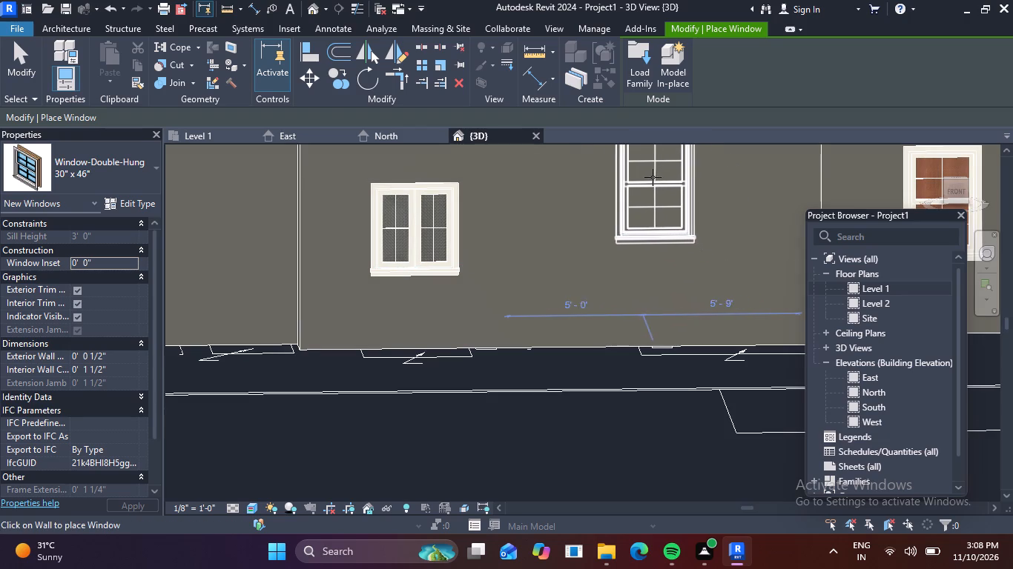
{"action": "middle_click_drag", "start_coordinate": [514, 240], "coordinate": [446, 234]}
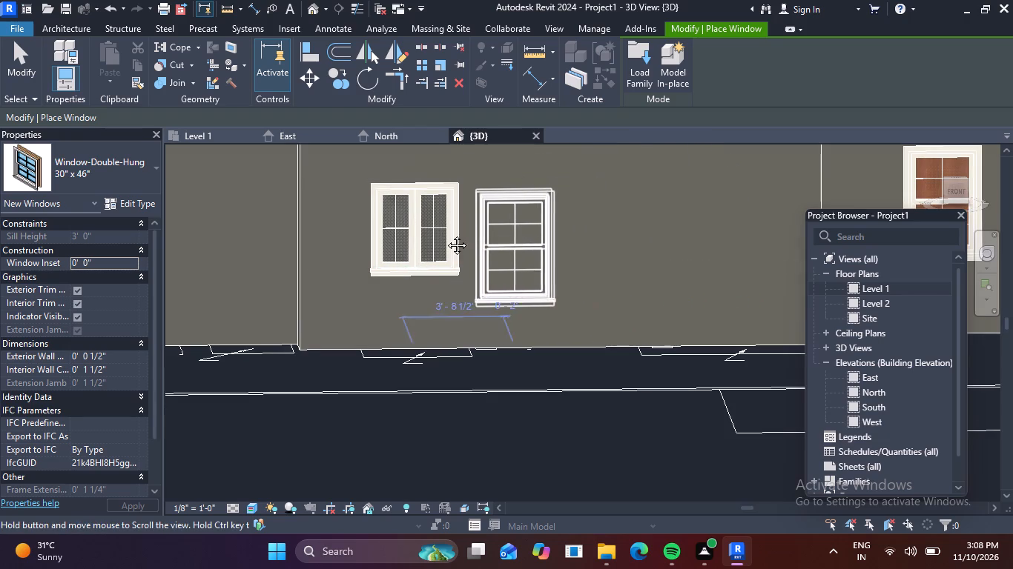
{"action": "middle_click_drag", "start_coordinate": [446, 234], "coordinate": [268, 269]}
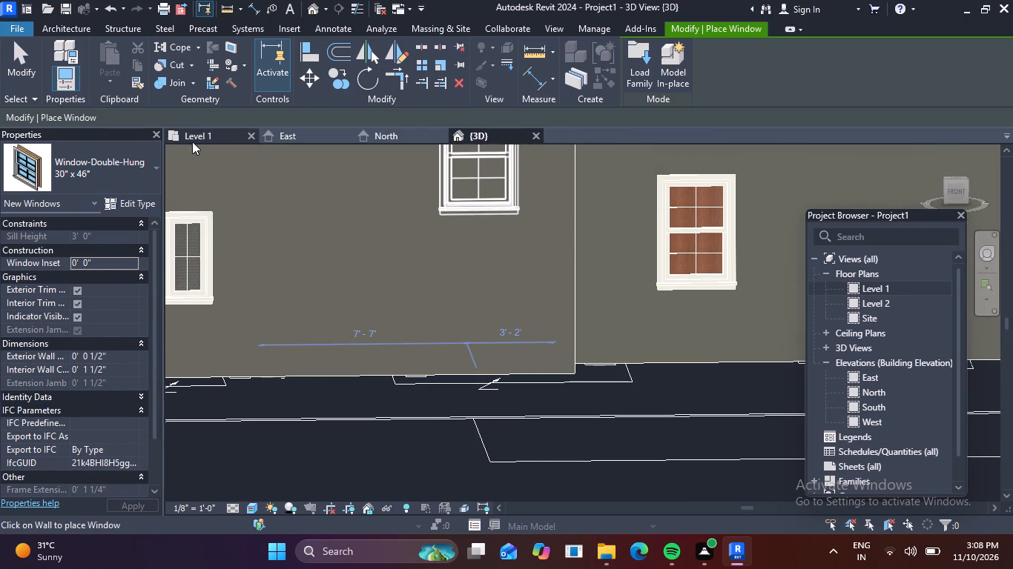
Return to the Level 1 plan and delete the Window-Double-Hung 30" x 46" at the dining area's W2 opening.
{"action": "left_click", "coordinate": [195, 134]}
{"action": "key", "text": "Escape"}
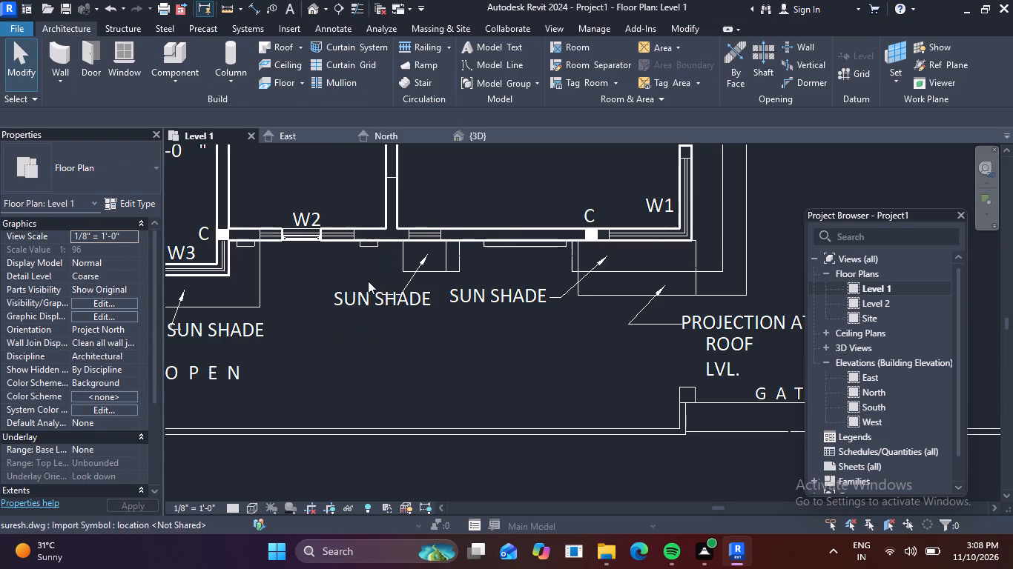
{"action": "middle_click_drag", "start_coordinate": [368, 281], "coordinate": [437, 273]}
{"action": "left_click", "coordinate": [378, 230]}
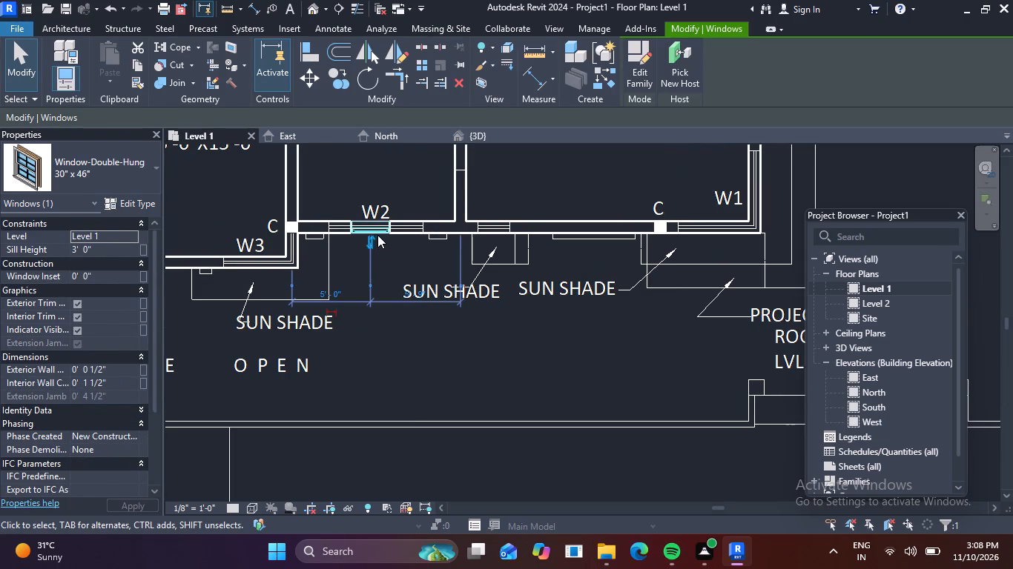
{"action": "key", "text": "Delete"}
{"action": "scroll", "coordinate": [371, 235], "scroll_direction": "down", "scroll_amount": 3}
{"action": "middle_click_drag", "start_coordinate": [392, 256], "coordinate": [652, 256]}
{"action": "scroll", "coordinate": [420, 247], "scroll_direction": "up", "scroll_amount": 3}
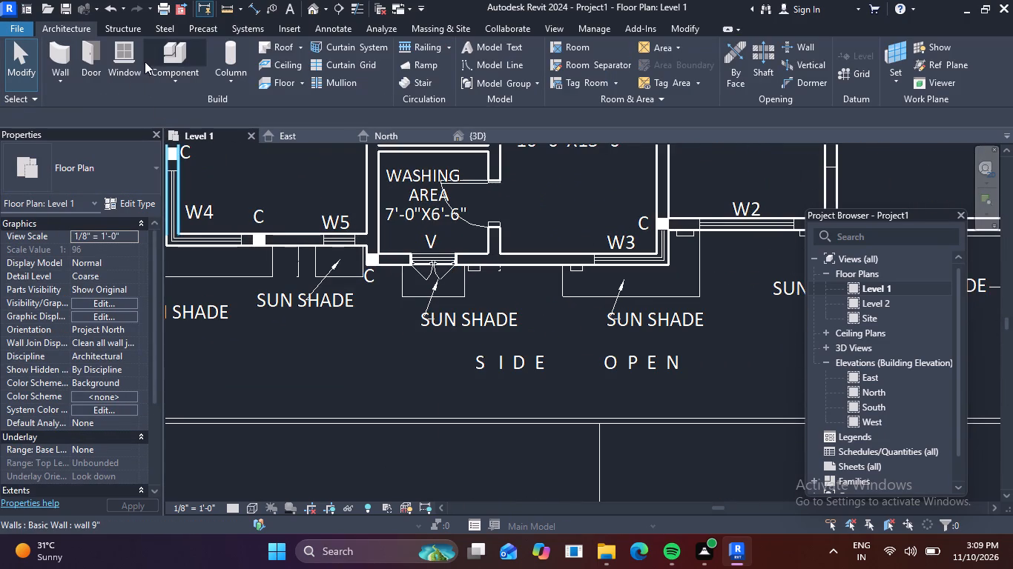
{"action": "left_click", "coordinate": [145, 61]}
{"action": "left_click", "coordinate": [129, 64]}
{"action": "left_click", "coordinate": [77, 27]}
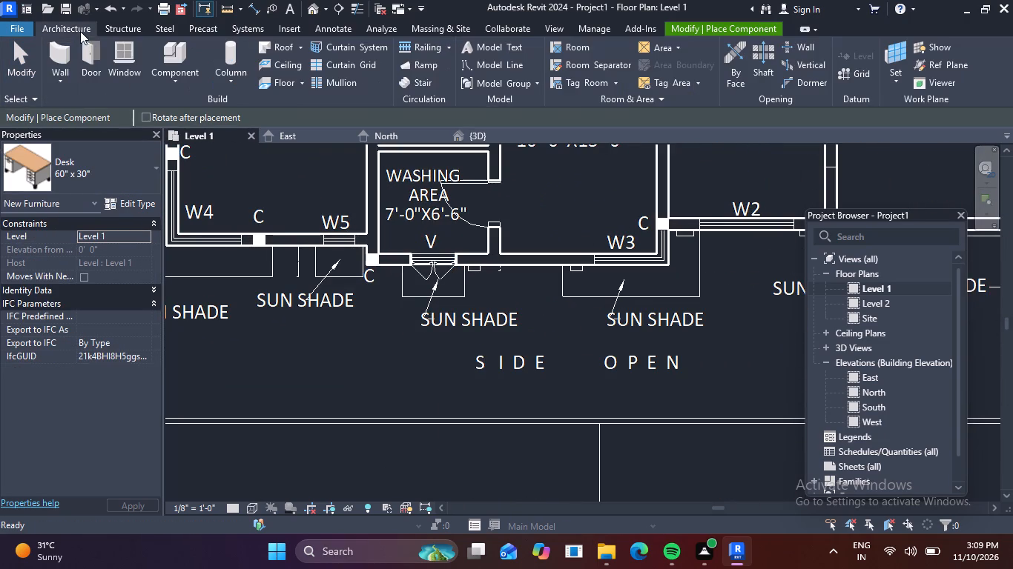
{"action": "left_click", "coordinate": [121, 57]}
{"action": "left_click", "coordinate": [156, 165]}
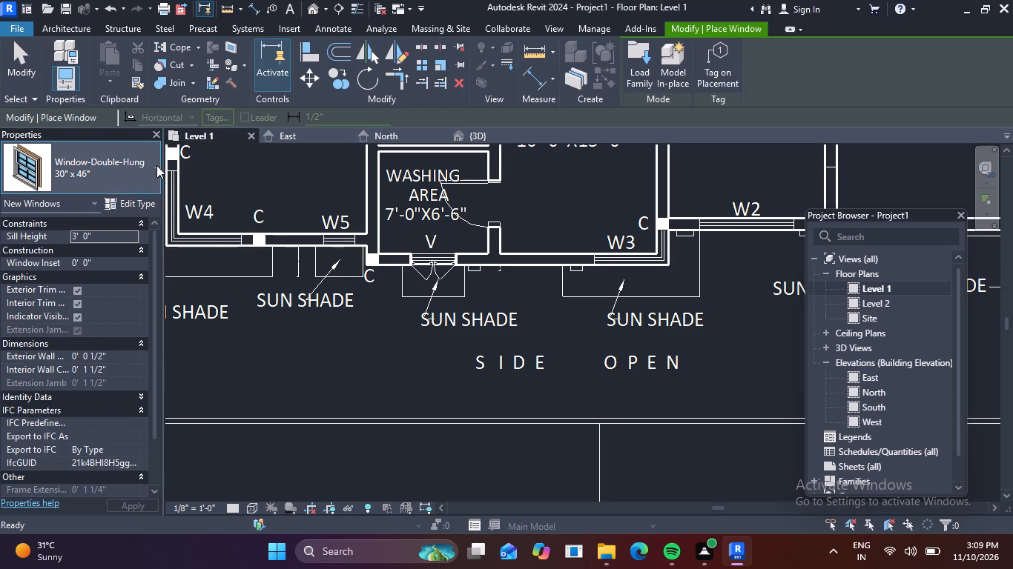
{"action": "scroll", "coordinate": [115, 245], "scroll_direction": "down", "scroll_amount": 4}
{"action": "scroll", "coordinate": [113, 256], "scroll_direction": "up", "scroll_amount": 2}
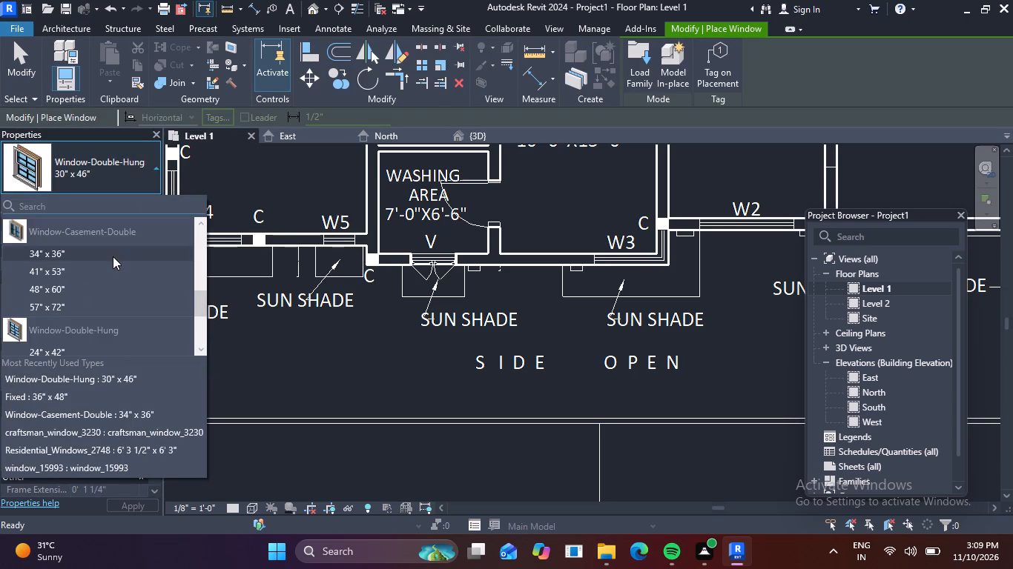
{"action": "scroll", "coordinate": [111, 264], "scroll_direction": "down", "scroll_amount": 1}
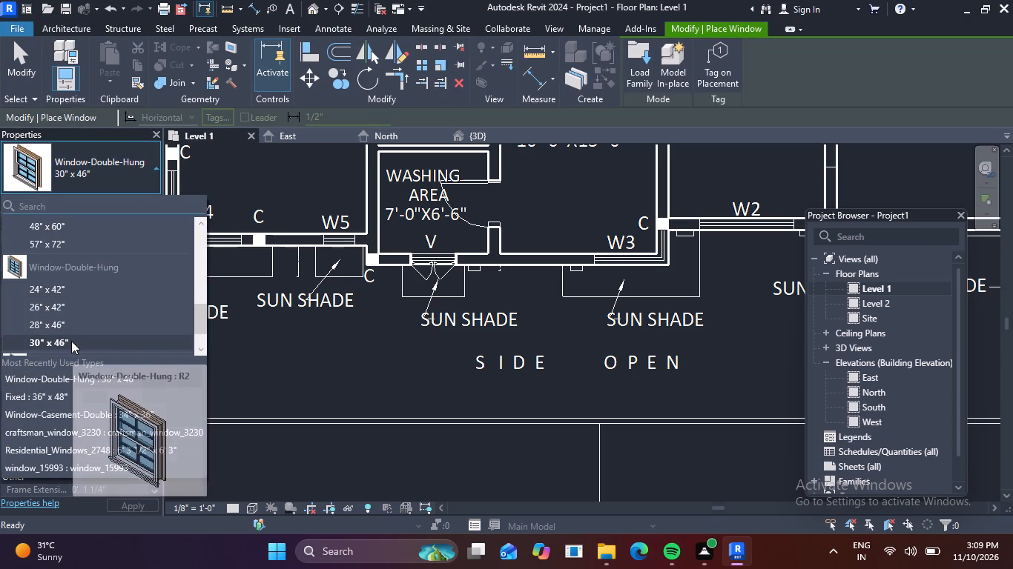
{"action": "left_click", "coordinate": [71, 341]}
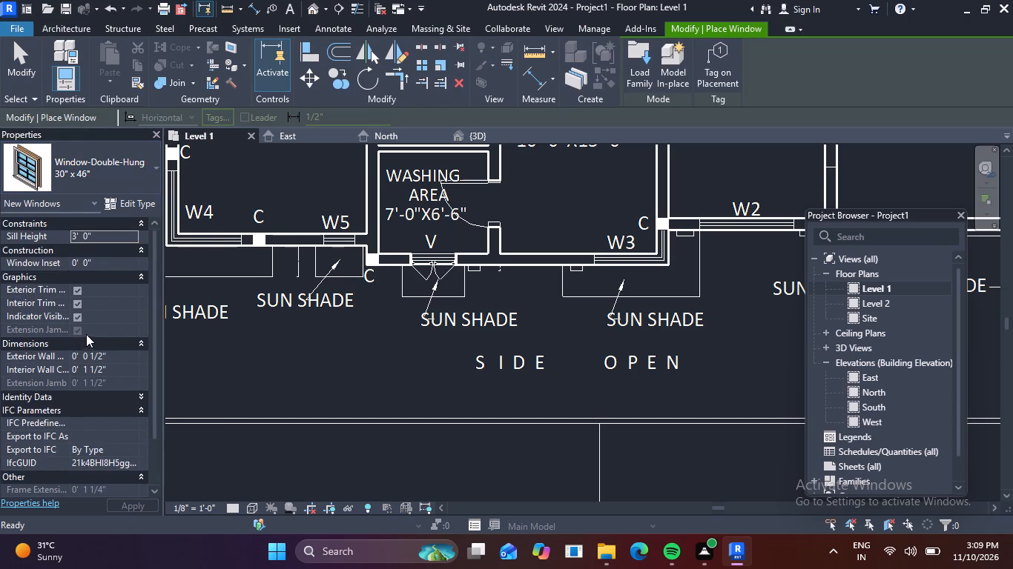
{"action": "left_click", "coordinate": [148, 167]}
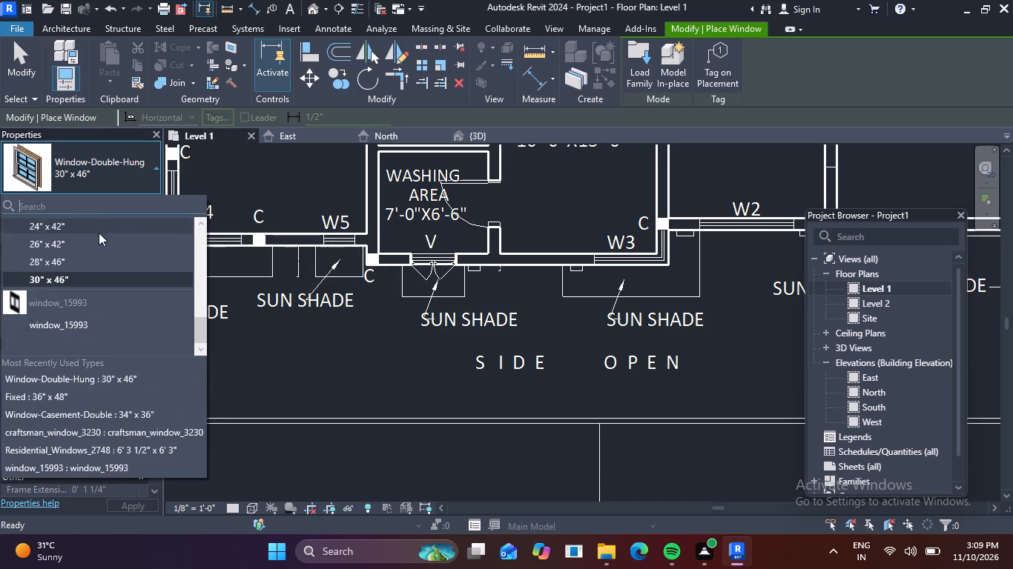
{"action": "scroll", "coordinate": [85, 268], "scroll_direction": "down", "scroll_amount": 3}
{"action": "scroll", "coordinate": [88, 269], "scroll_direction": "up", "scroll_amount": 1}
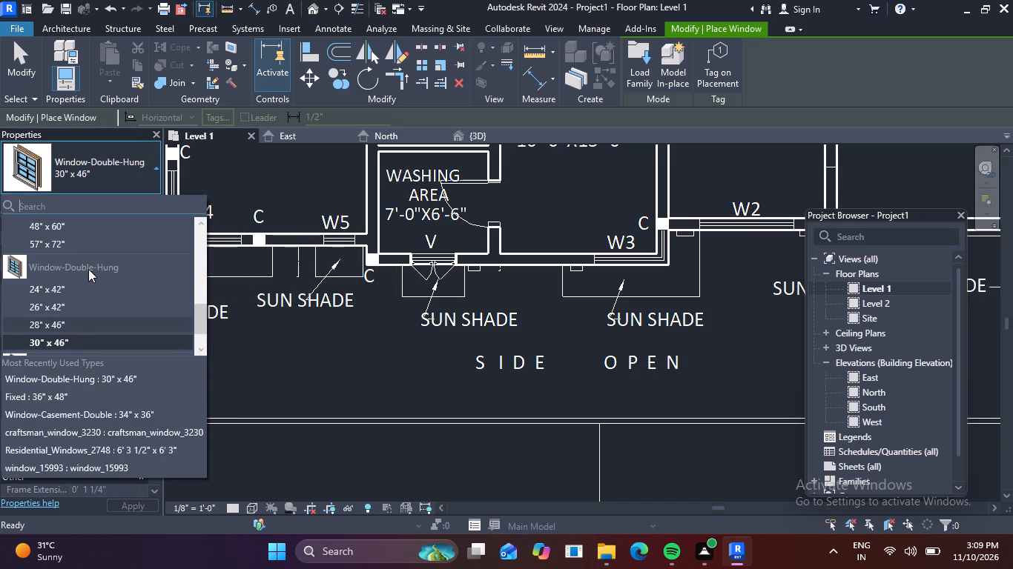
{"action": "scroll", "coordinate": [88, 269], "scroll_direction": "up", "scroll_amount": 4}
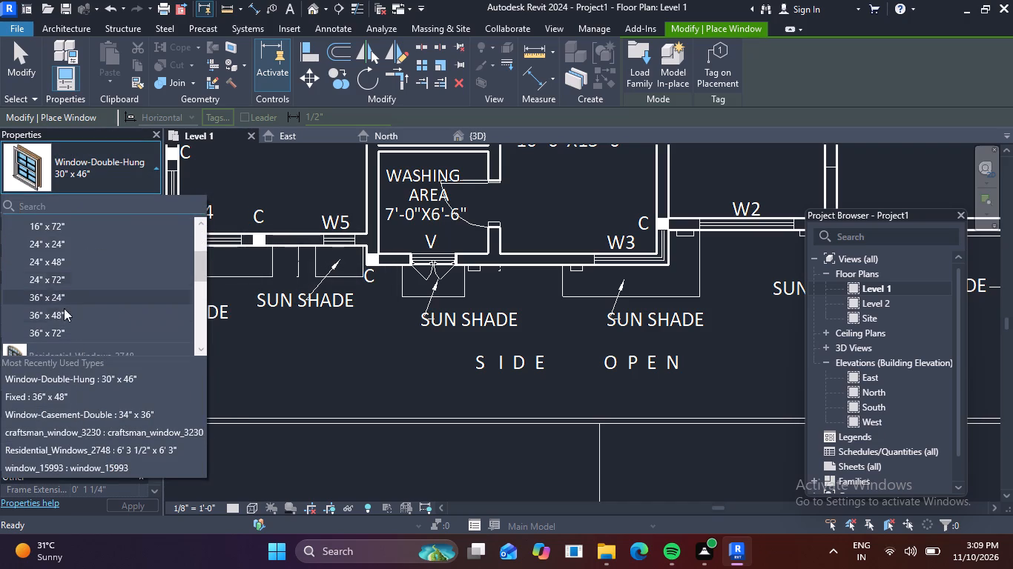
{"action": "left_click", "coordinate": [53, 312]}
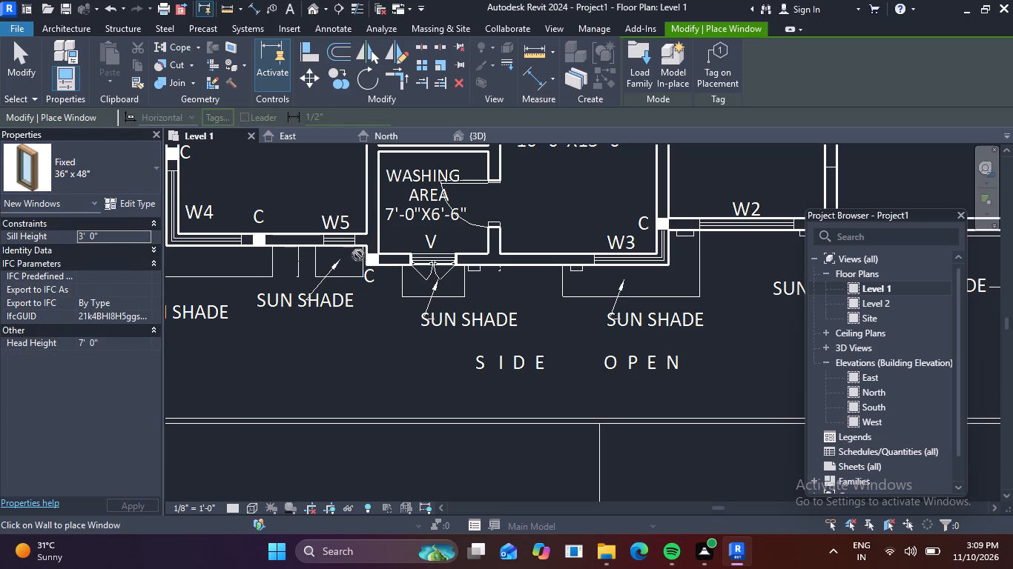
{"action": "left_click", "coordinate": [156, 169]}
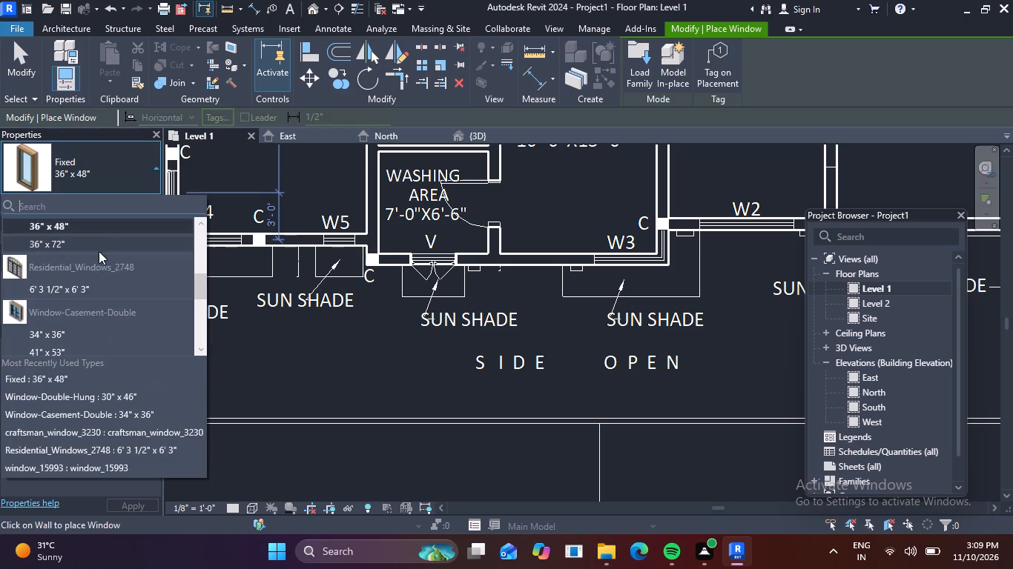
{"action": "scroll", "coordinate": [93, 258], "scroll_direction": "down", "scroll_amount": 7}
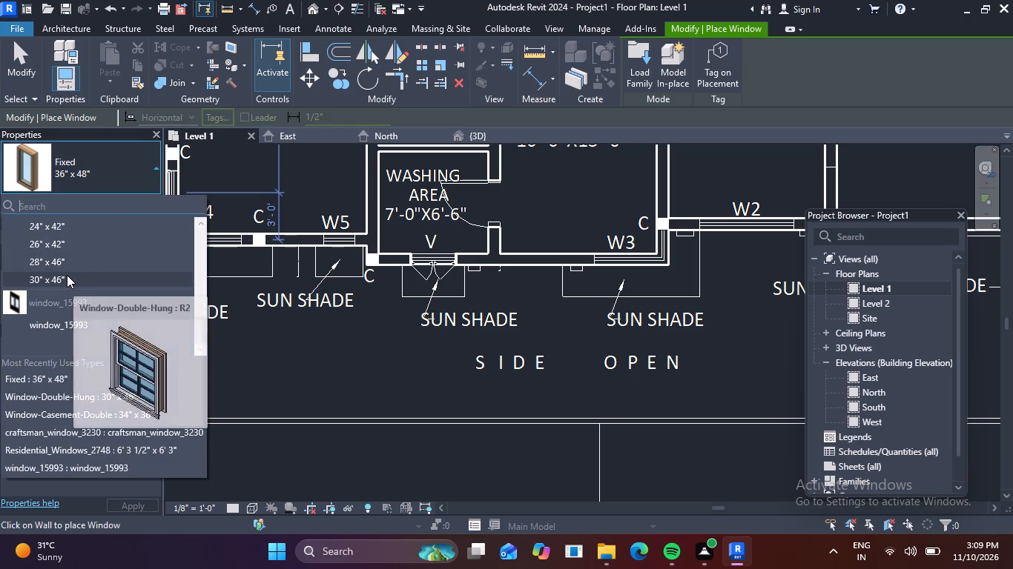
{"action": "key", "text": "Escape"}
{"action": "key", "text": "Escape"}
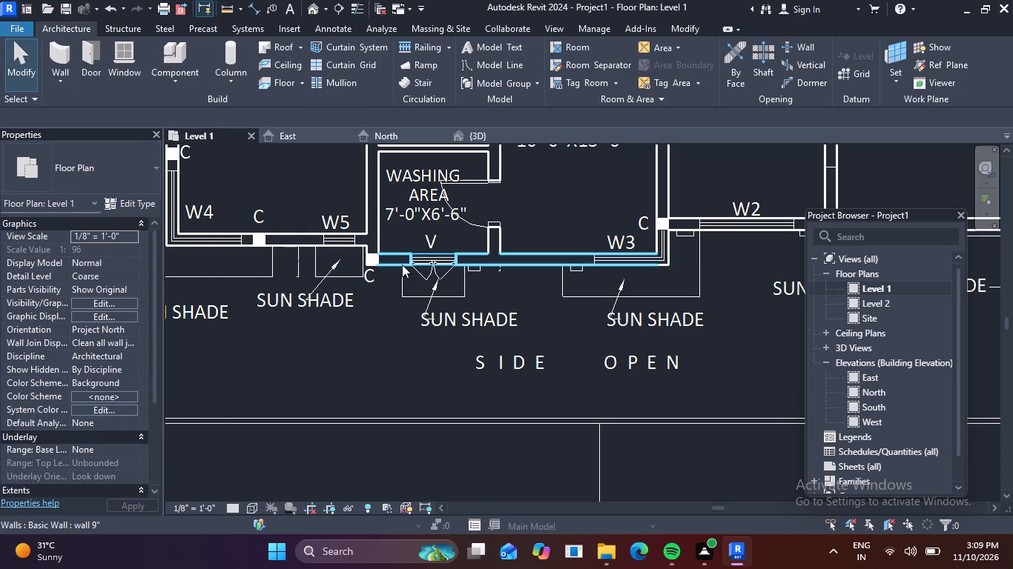
Check the family and type of the window at the washing area's V opening.
{"action": "left_click", "coordinate": [429, 264]}
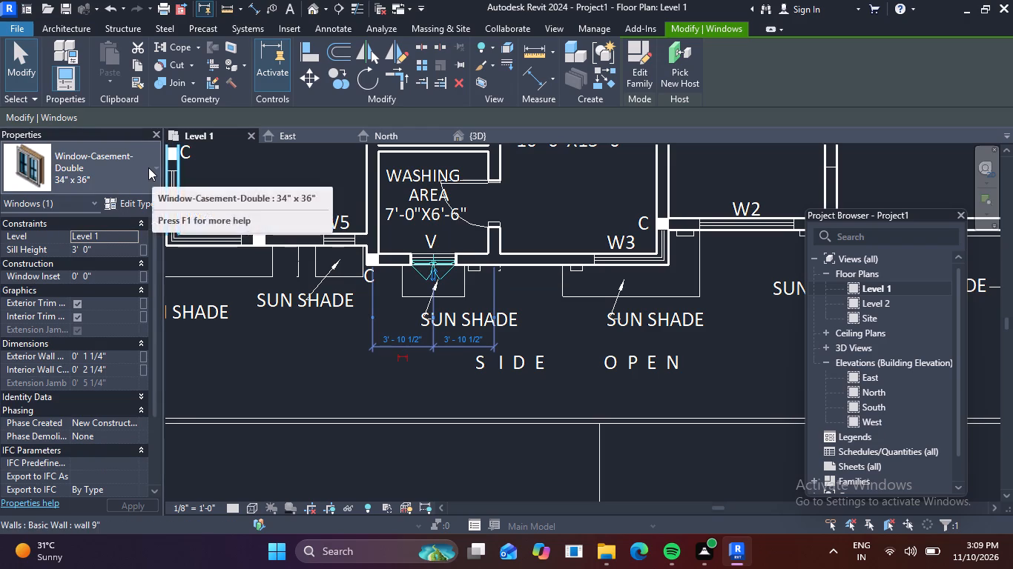
{"action": "middle_click_drag", "start_coordinate": [686, 263], "coordinate": [308, 298]}
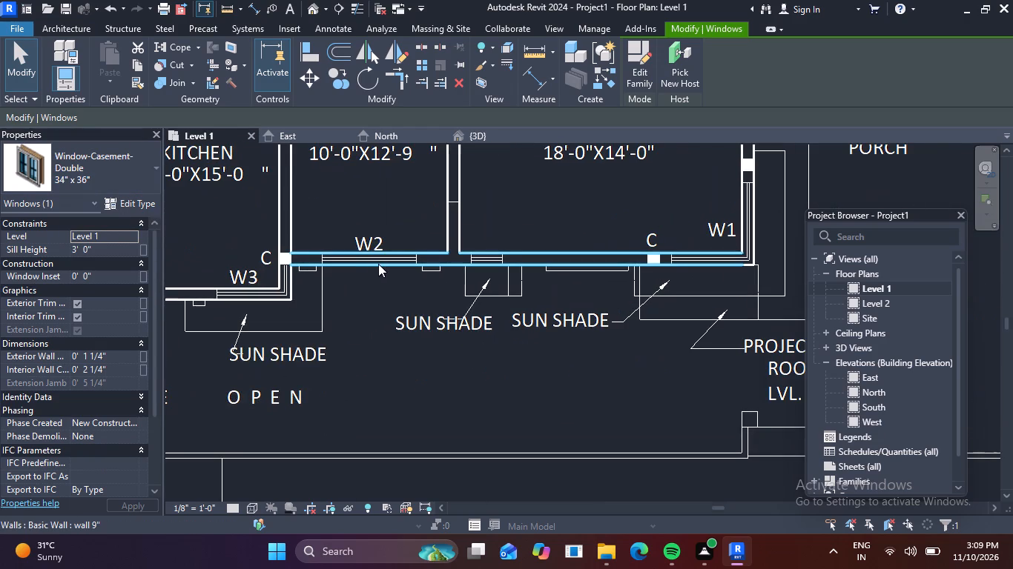
{"action": "left_click", "coordinate": [95, 165]}
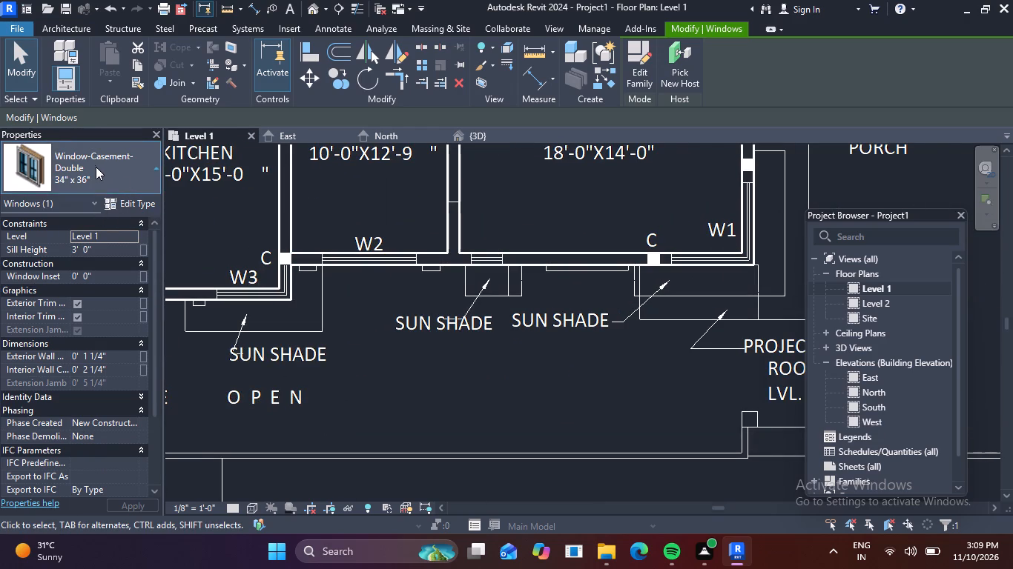
{"action": "left_click", "coordinate": [29, 252]}
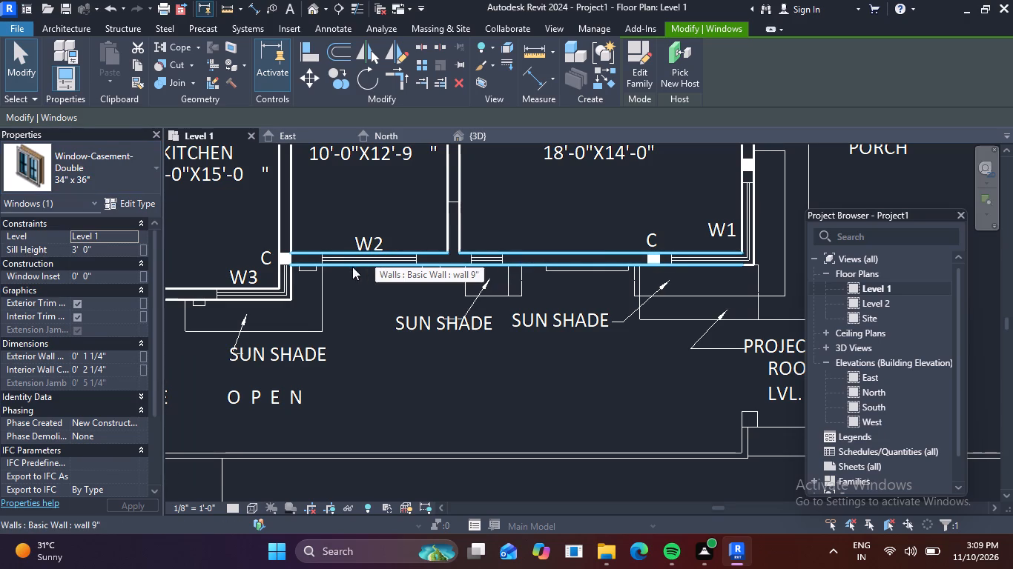
{"action": "key", "text": "Escape"}
{"action": "key", "text": "Escape"}
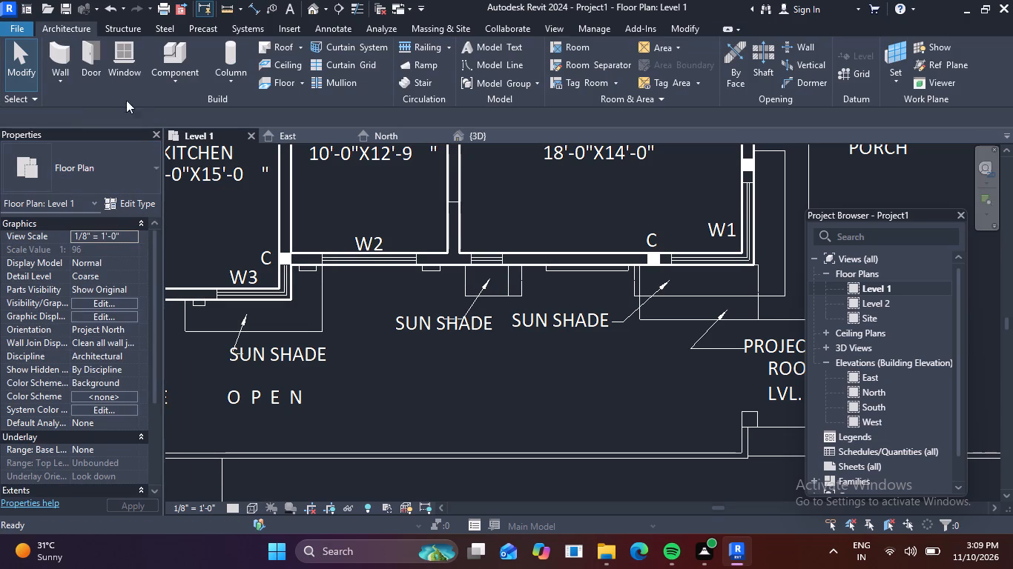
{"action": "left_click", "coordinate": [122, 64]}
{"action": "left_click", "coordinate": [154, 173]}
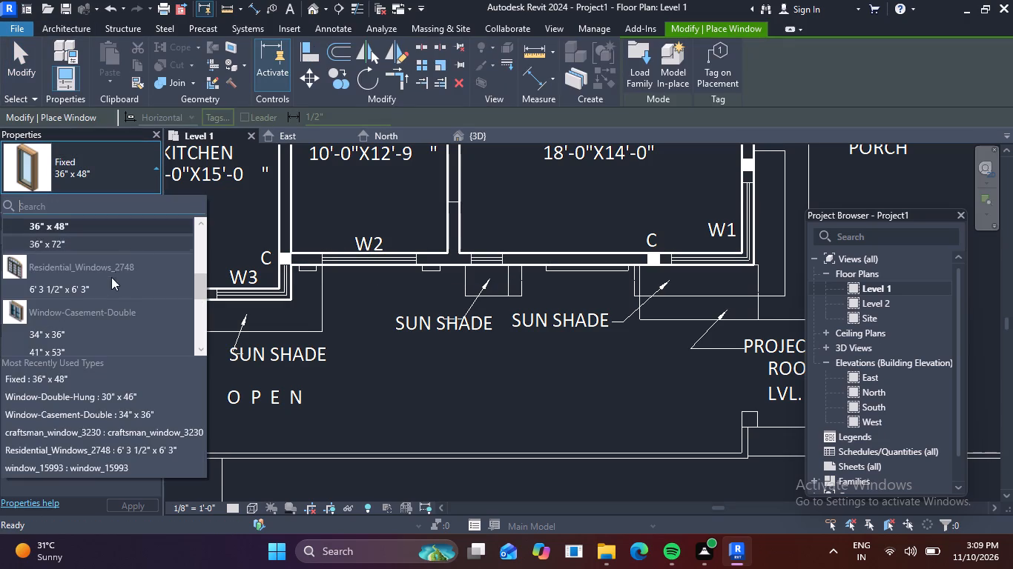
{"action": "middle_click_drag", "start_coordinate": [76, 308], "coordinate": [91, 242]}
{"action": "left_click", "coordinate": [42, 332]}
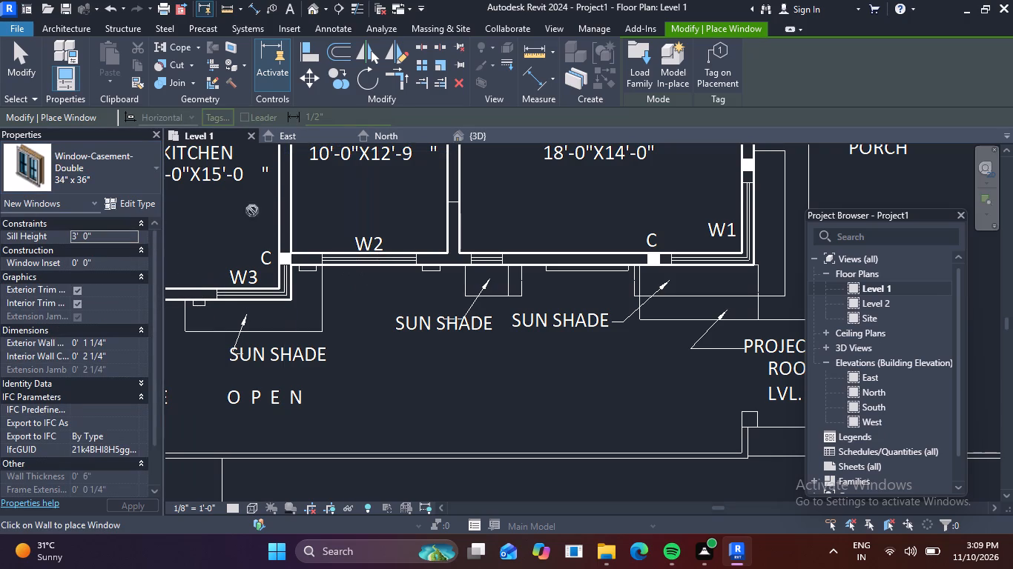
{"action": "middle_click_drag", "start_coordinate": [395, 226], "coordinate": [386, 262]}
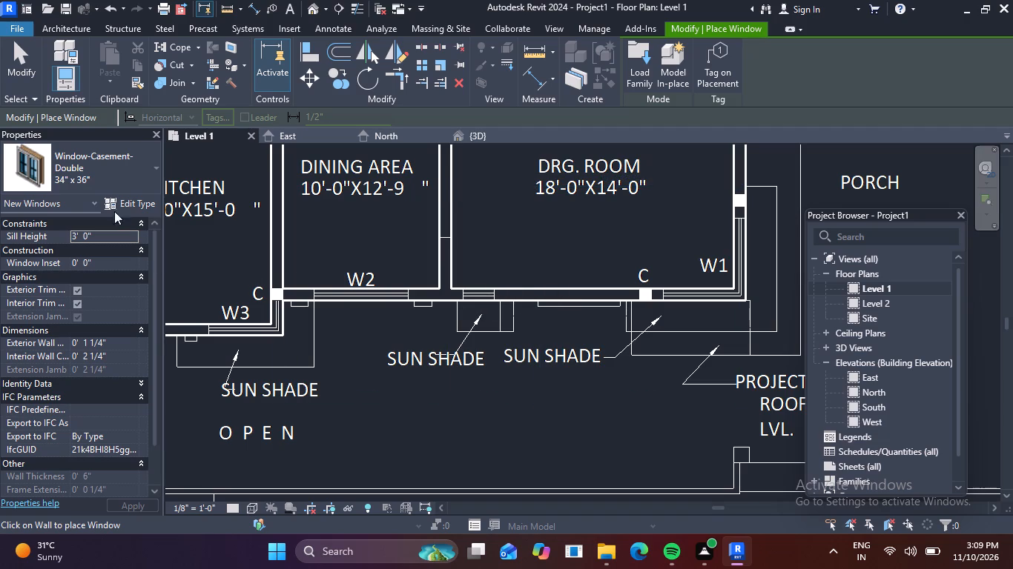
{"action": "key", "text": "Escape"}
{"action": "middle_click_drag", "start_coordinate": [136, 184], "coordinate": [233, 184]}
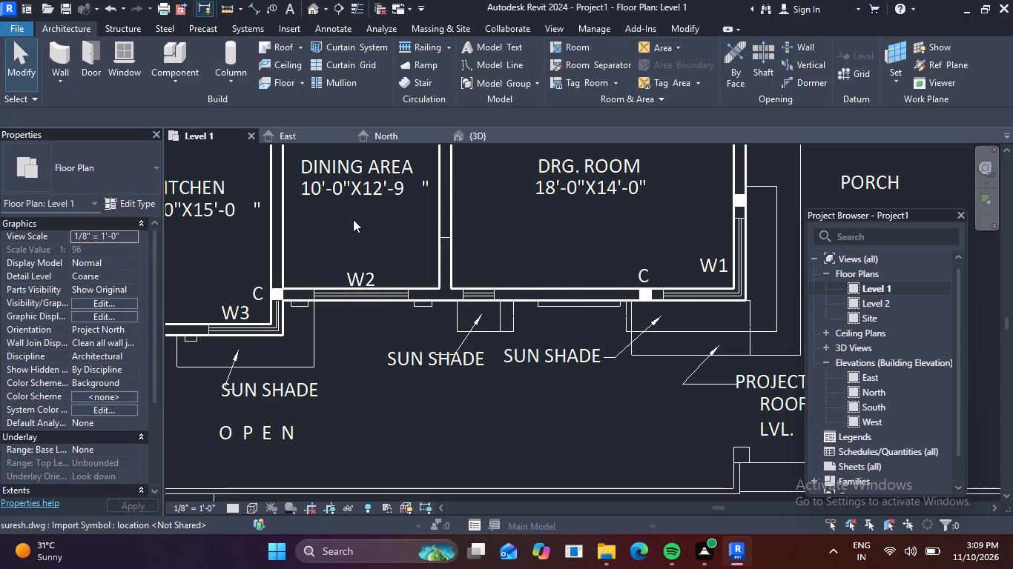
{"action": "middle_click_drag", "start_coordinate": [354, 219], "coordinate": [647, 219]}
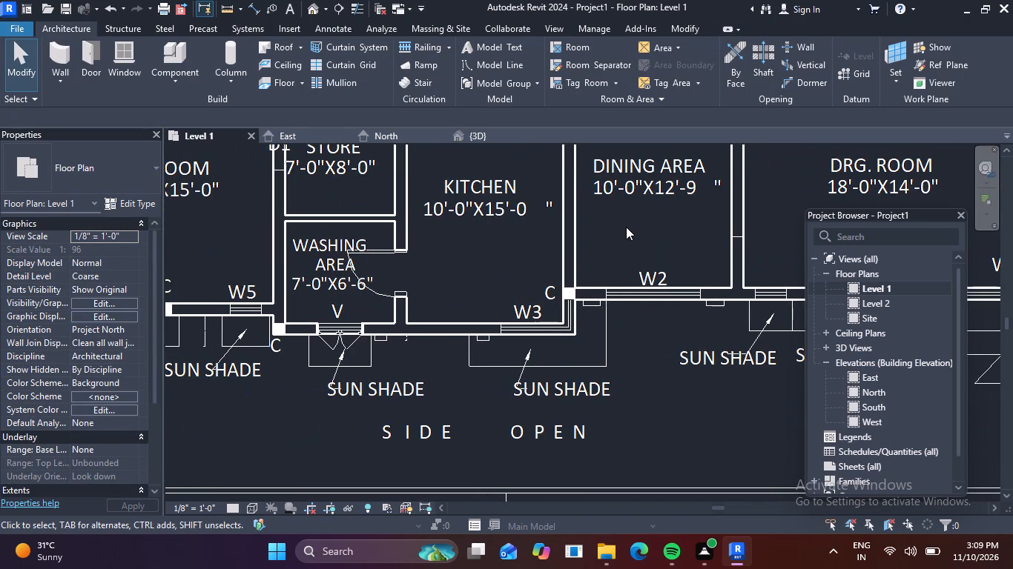
Measure the width of the 12'-0" x 15'-0" bedroom's W5 window opening with an aligned dimension, without placing it.
{"action": "scroll", "coordinate": [462, 234], "scroll_direction": "down", "scroll_amount": 2}
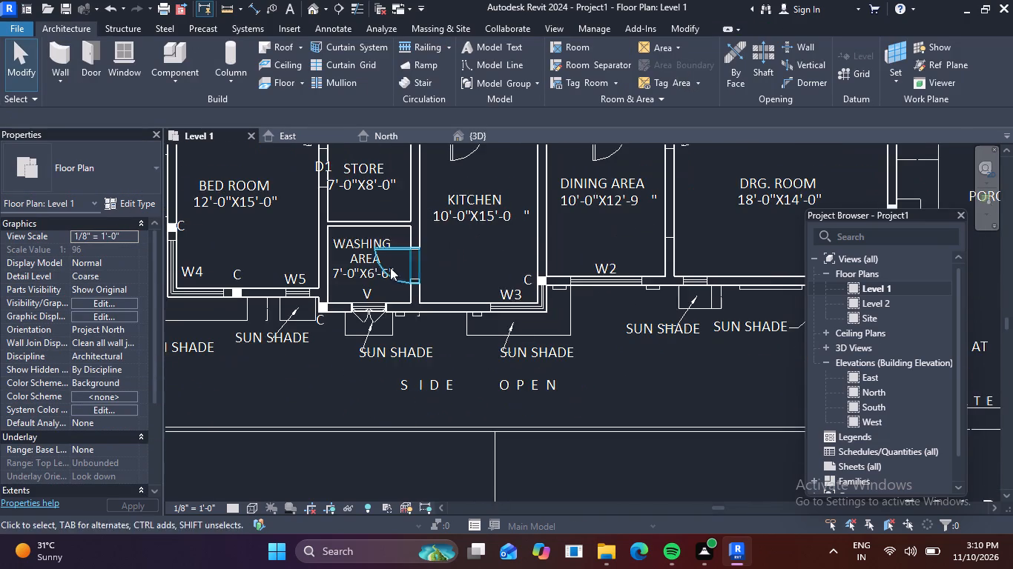
{"action": "middle_click_drag", "start_coordinate": [271, 270], "coordinate": [392, 272]}
{"action": "scroll", "coordinate": [381, 296], "scroll_direction": "up", "scroll_amount": 7}
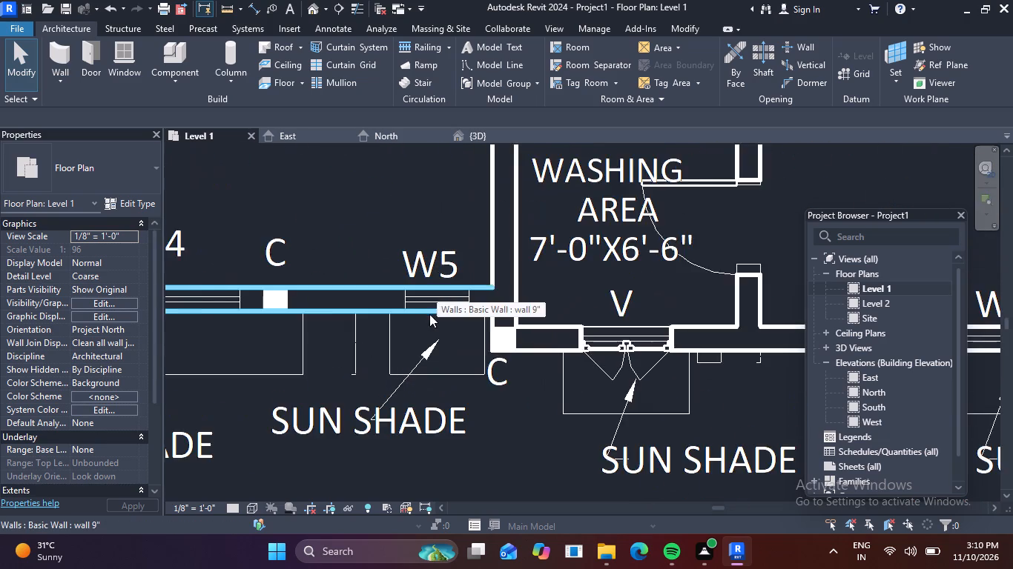
{"action": "scroll", "coordinate": [431, 313], "scroll_direction": "up", "scroll_amount": 3}
{"action": "middle_click_drag", "start_coordinate": [431, 300], "coordinate": [325, 296]}
{"action": "scroll", "coordinate": [325, 296], "scroll_direction": "up", "scroll_amount": 1}
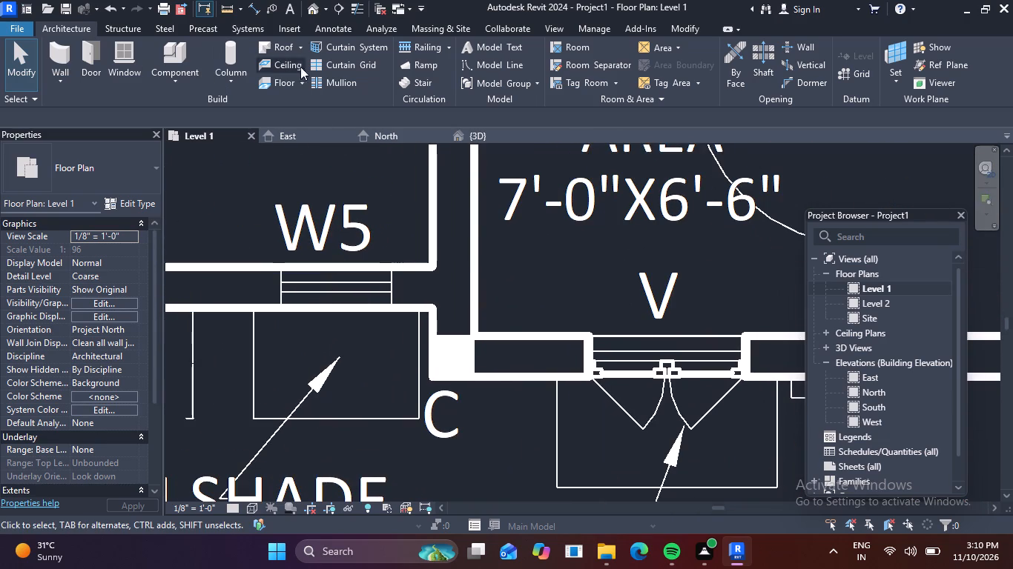
{"action": "key", "text": "d"}
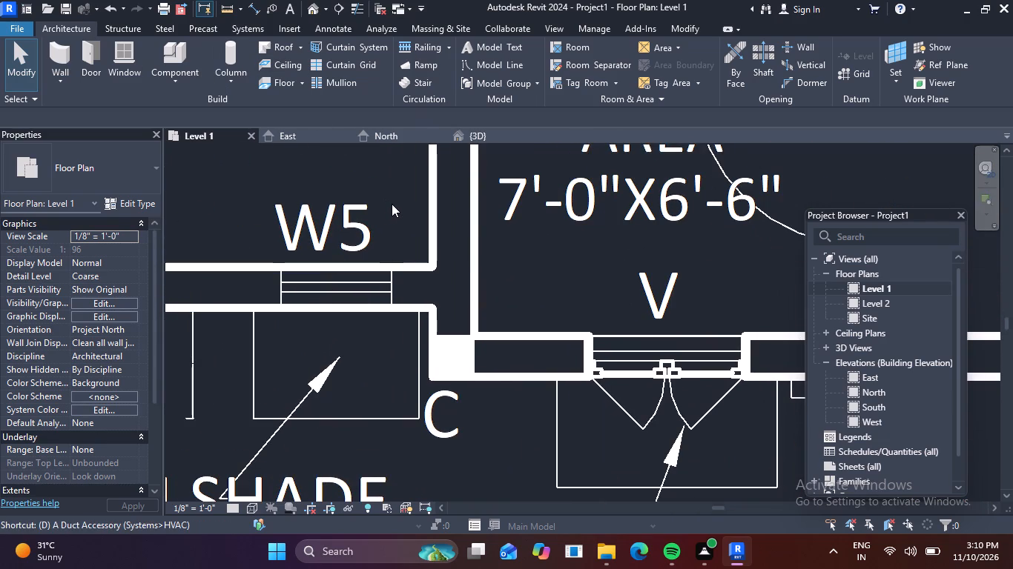
{"action": "key", "text": "i"}
{"action": "key", "text": "space"}
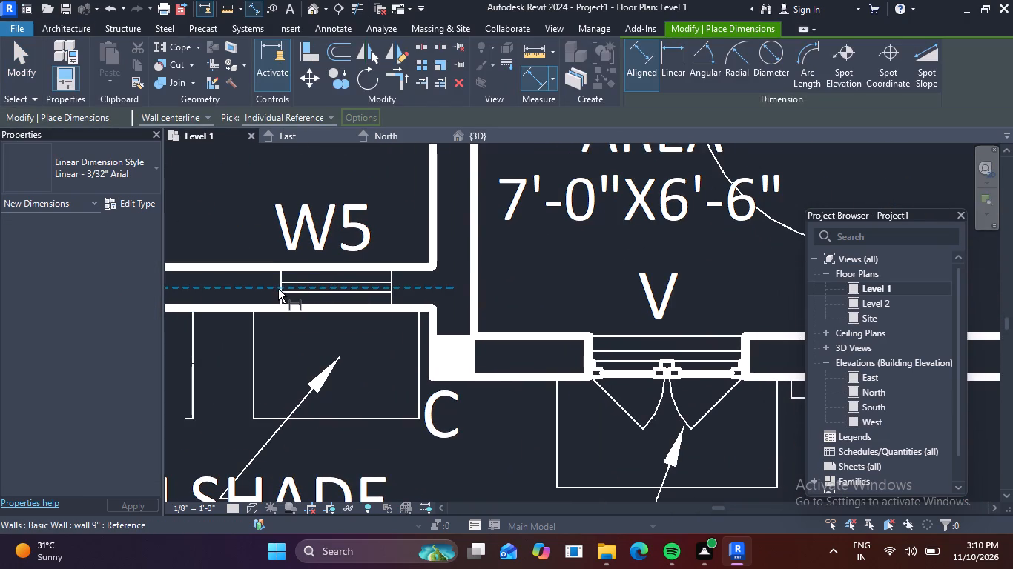
{"action": "left_click", "coordinate": [278, 289]}
{"action": "scroll", "coordinate": [307, 284], "scroll_direction": "up", "scroll_amount": 4}
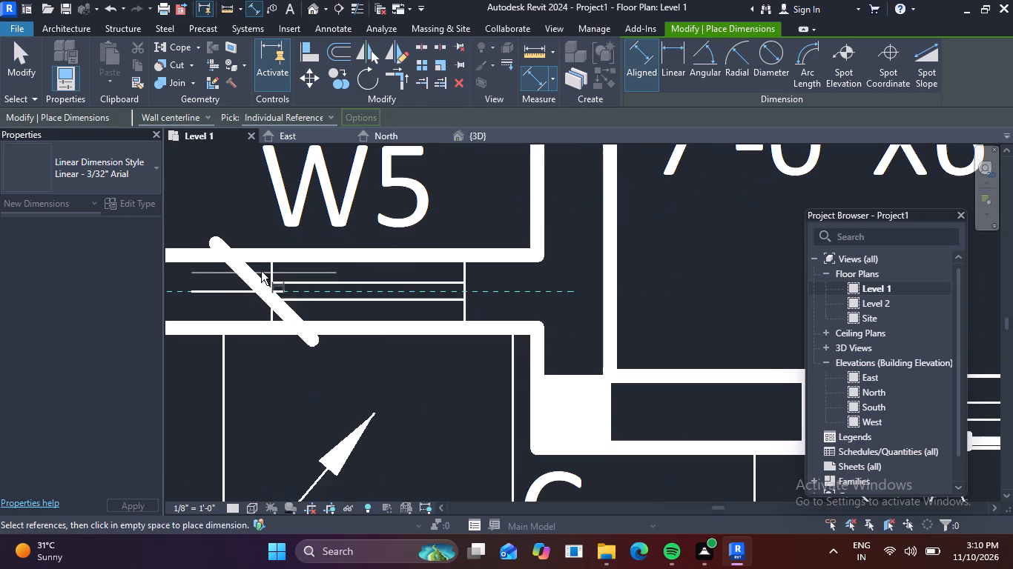
{"action": "scroll", "coordinate": [271, 281], "scroll_direction": "up", "scroll_amount": 3}
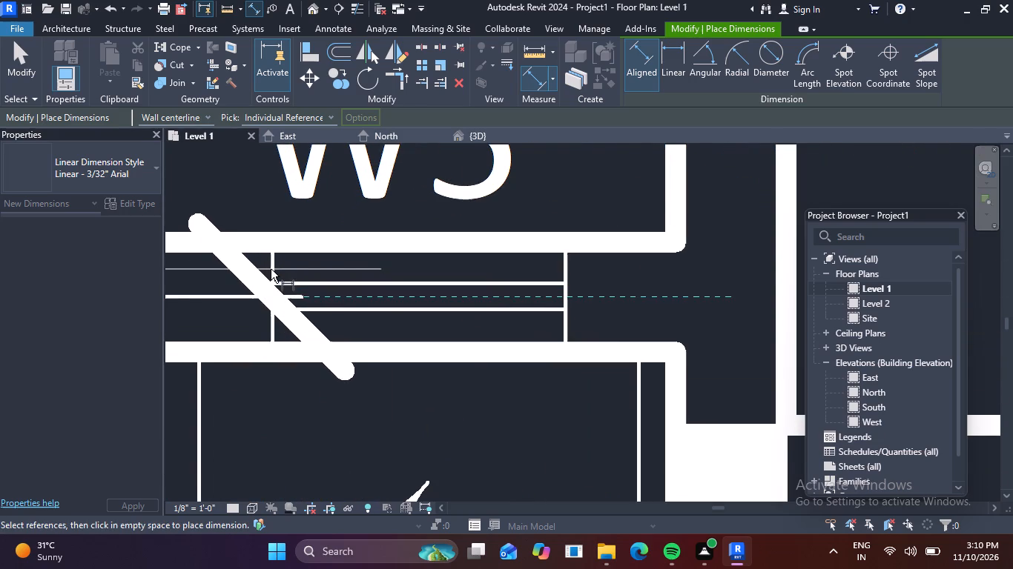
{"action": "key", "text": "Escape"}
{"action": "scroll", "coordinate": [281, 276], "scroll_direction": "up", "scroll_amount": 1}
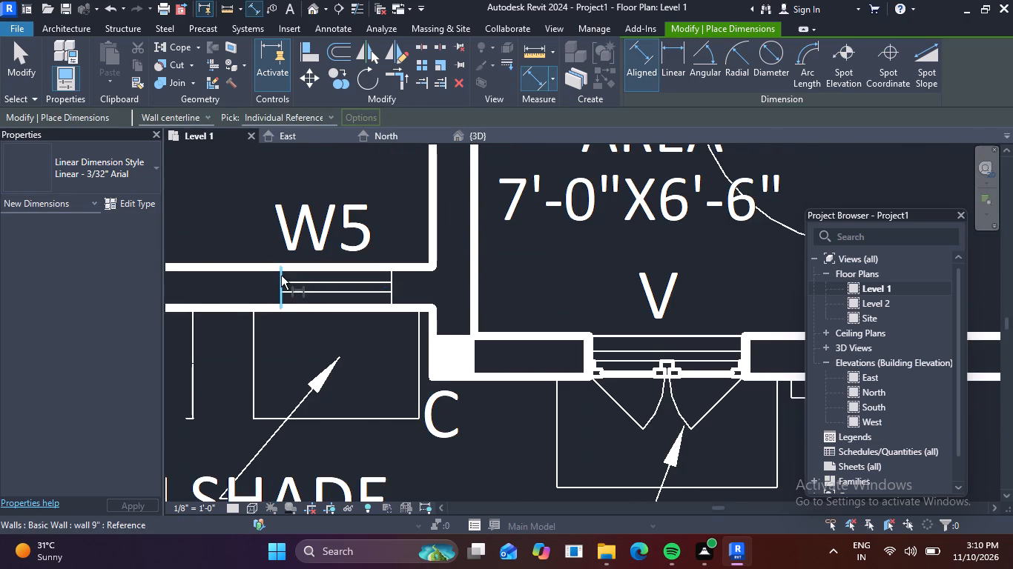
{"action": "scroll", "coordinate": [281, 276], "scroll_direction": "up", "scroll_amount": 1}
{"action": "left_click", "coordinate": [281, 276]}
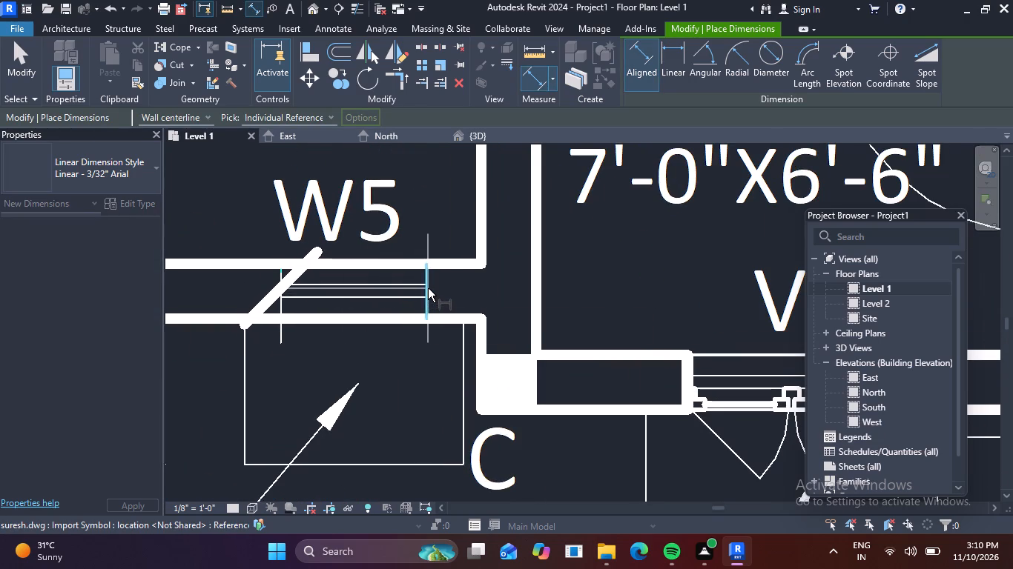
{"action": "left_click", "coordinate": [428, 288]}
{"action": "middle_click_drag", "start_coordinate": [433, 247], "coordinate": [458, 314]}
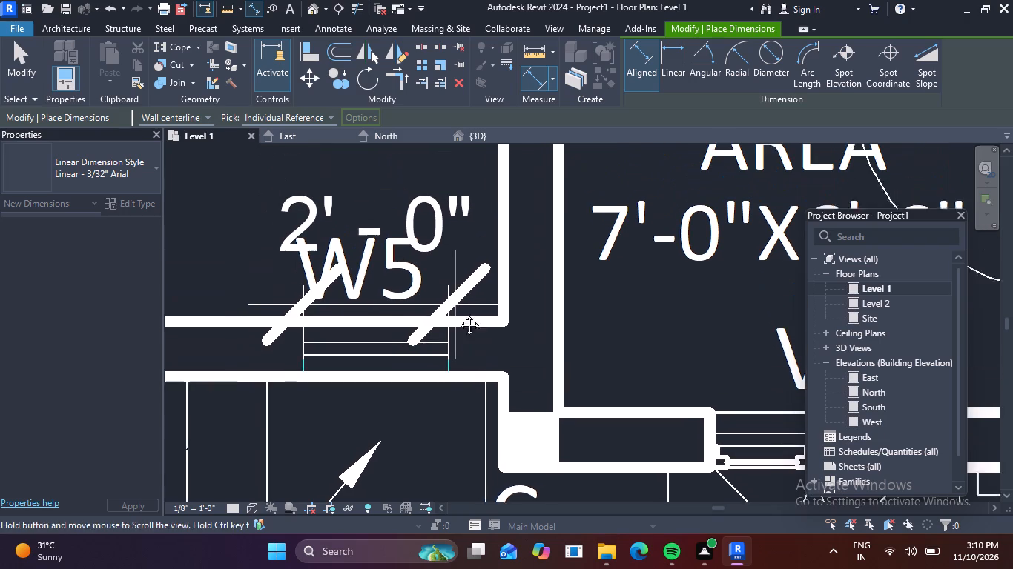
{"action": "middle_click_drag", "start_coordinate": [458, 314], "coordinate": [458, 316]}
{"action": "key", "text": "Escape"}
Measure the width of the dining area's W2 window opening between its two end lines, without placing the dimension.
{"action": "scroll", "coordinate": [460, 284], "scroll_direction": "down", "scroll_amount": 3}
{"action": "middle_click_drag", "start_coordinate": [484, 311], "coordinate": [238, 268]}
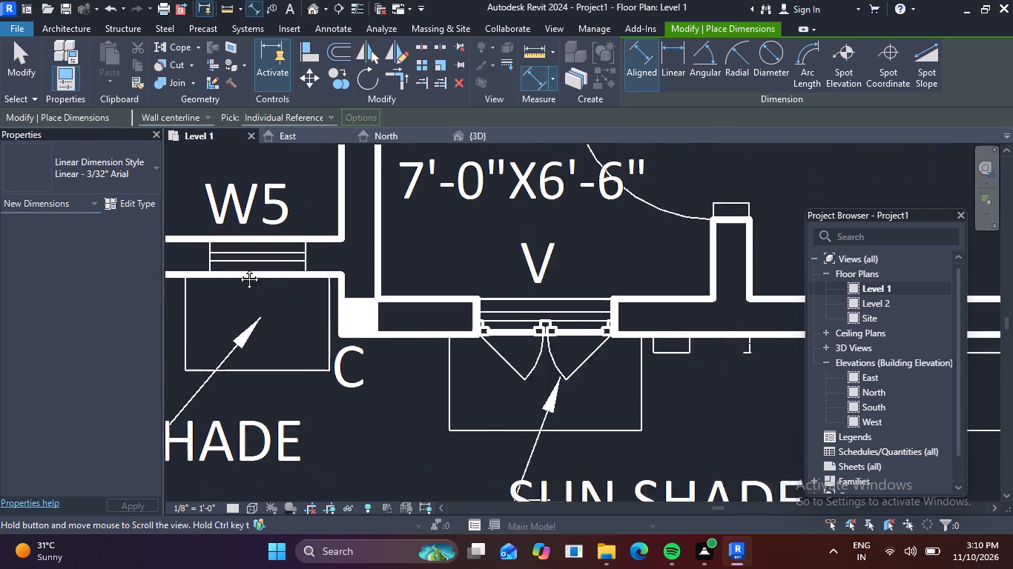
{"action": "middle_click_drag", "start_coordinate": [238, 268], "coordinate": [179, 262]}
{"action": "scroll", "coordinate": [385, 276], "scroll_direction": "down", "scroll_amount": 4}
{"action": "scroll", "coordinate": [478, 303], "scroll_direction": "down", "scroll_amount": 2}
{"action": "middle_click_drag", "start_coordinate": [570, 310], "coordinate": [237, 308]}
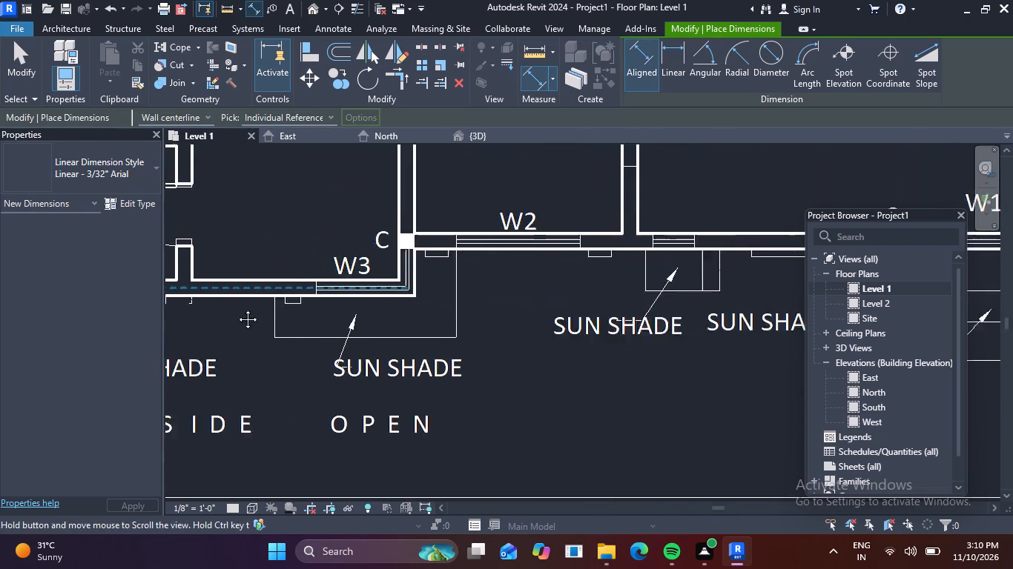
{"action": "middle_click_drag", "start_coordinate": [237, 308], "coordinate": [230, 309]}
{"action": "middle_click_drag", "start_coordinate": [438, 281], "coordinate": [342, 343]}
{"action": "scroll", "coordinate": [380, 281], "scroll_direction": "up", "scroll_amount": 4}
{"action": "scroll", "coordinate": [300, 334], "scroll_direction": "up", "scroll_amount": 5}
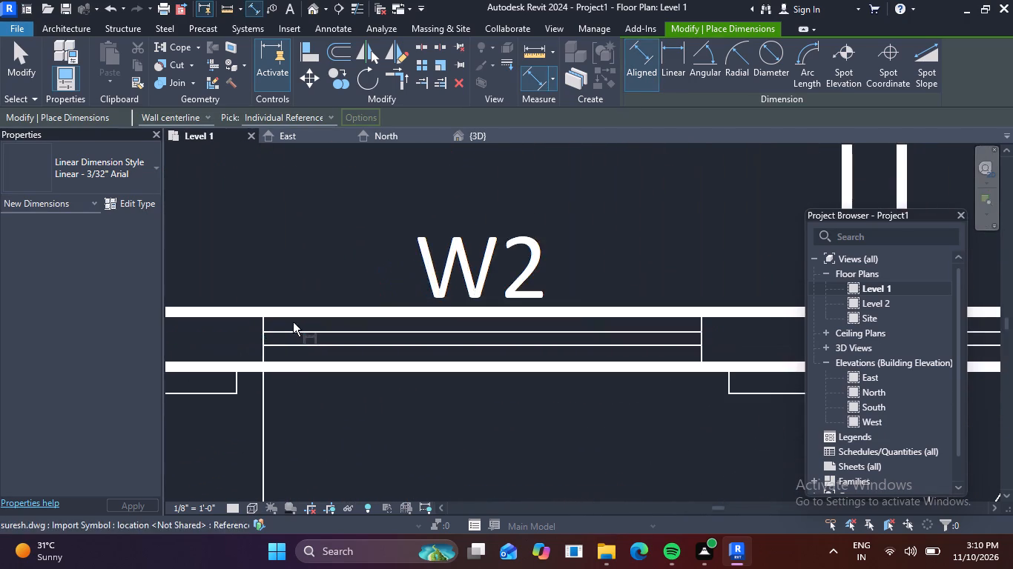
{"action": "scroll", "coordinate": [258, 331], "scroll_direction": "up", "scroll_amount": 4}
{"action": "left_click", "coordinate": [265, 319]}
{"action": "middle_click_drag", "start_coordinate": [504, 346], "coordinate": [484, 335]}
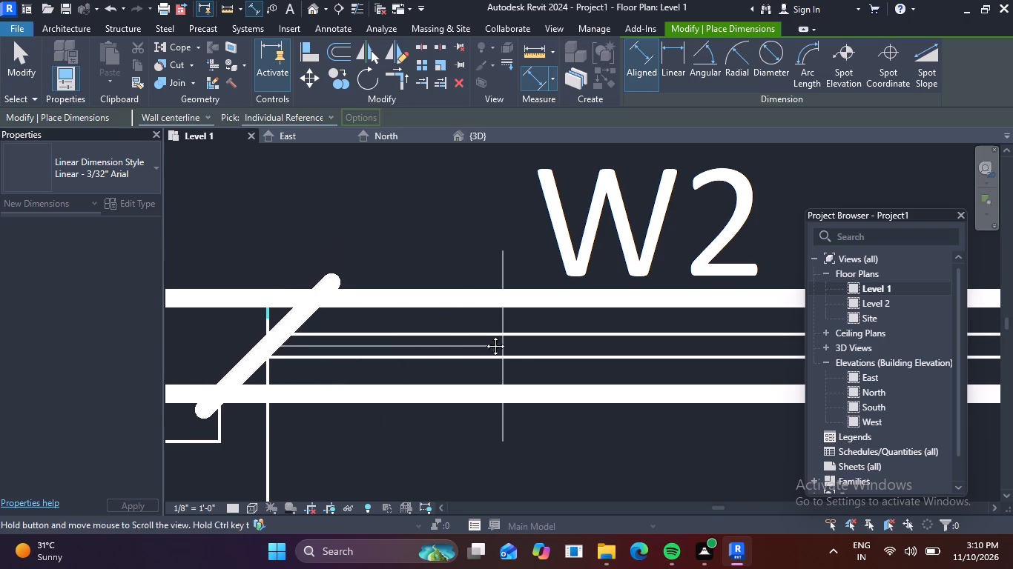
{"action": "middle_click_drag", "start_coordinate": [484, 335], "coordinate": [166, 253]}
{"action": "left_click", "coordinate": [700, 256]}
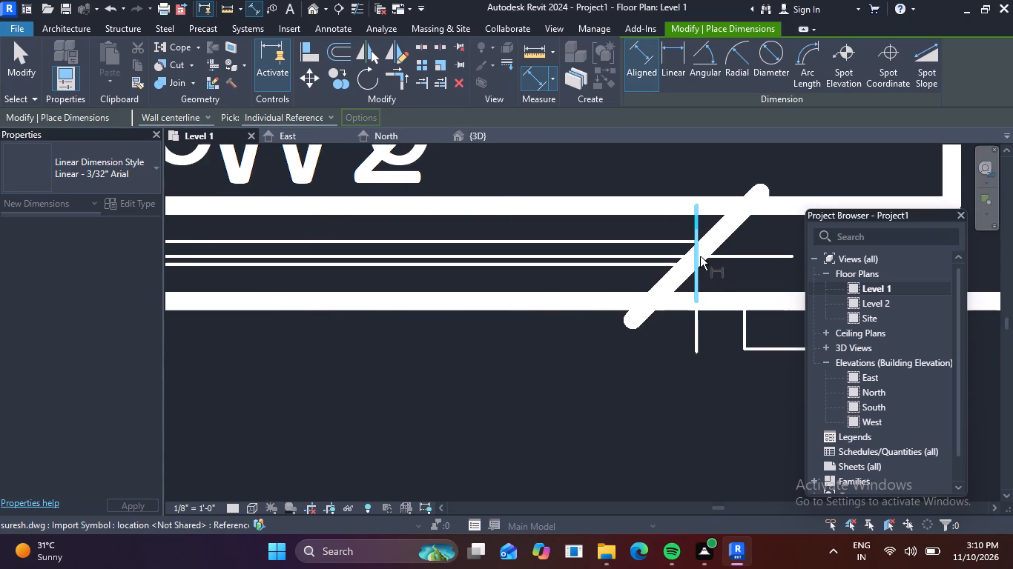
{"action": "scroll", "coordinate": [698, 259], "scroll_direction": "down", "scroll_amount": 8}
{"action": "middle_click_drag", "start_coordinate": [687, 228], "coordinate": [680, 284]}
{"action": "key", "text": "Escape"}
Examine the small unlabelled window opening in the drawing room's outer wall, next to the dining area.
{"action": "scroll", "coordinate": [659, 263], "scroll_direction": "down", "scroll_amount": 7}
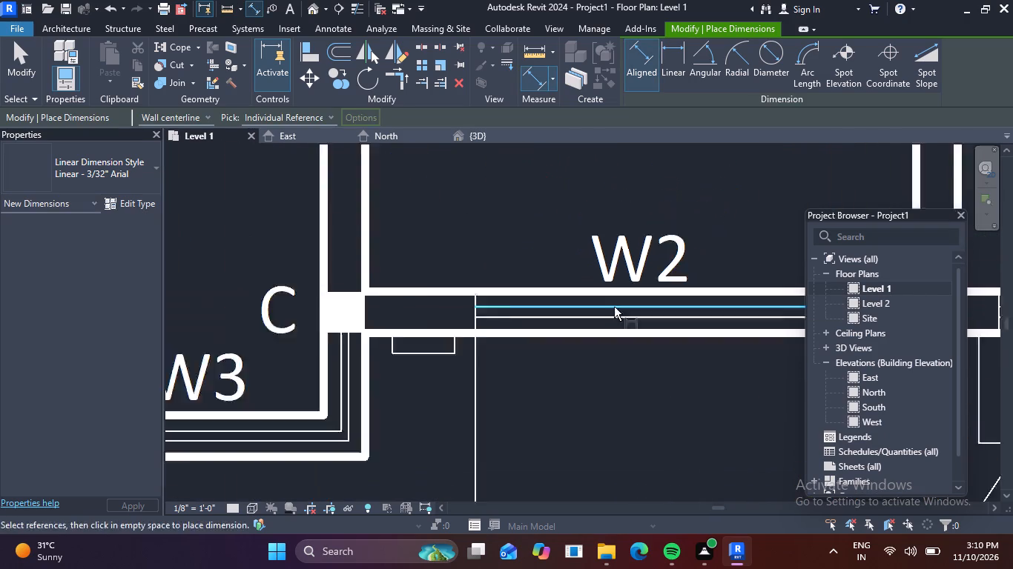
{"action": "scroll", "coordinate": [614, 307], "scroll_direction": "down", "scroll_amount": 6}
{"action": "middle_click_drag", "start_coordinate": [611, 336], "coordinate": [365, 305]}
{"action": "scroll", "coordinate": [492, 298], "scroll_direction": "down", "scroll_amount": 3}
{"action": "scroll", "coordinate": [564, 307], "scroll_direction": "down", "scroll_amount": 2}
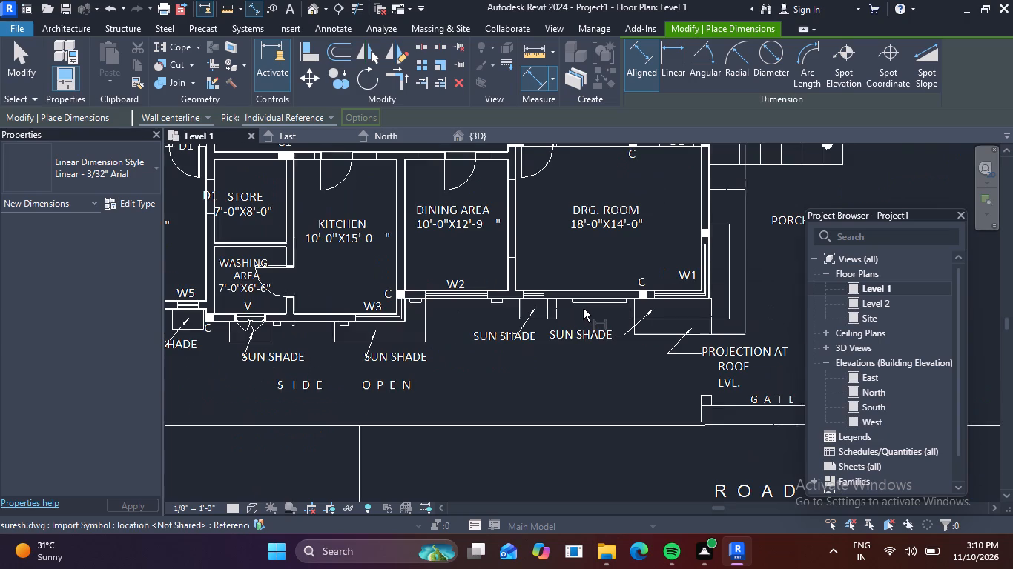
{"action": "scroll", "coordinate": [524, 294], "scroll_direction": "up", "scroll_amount": 16}
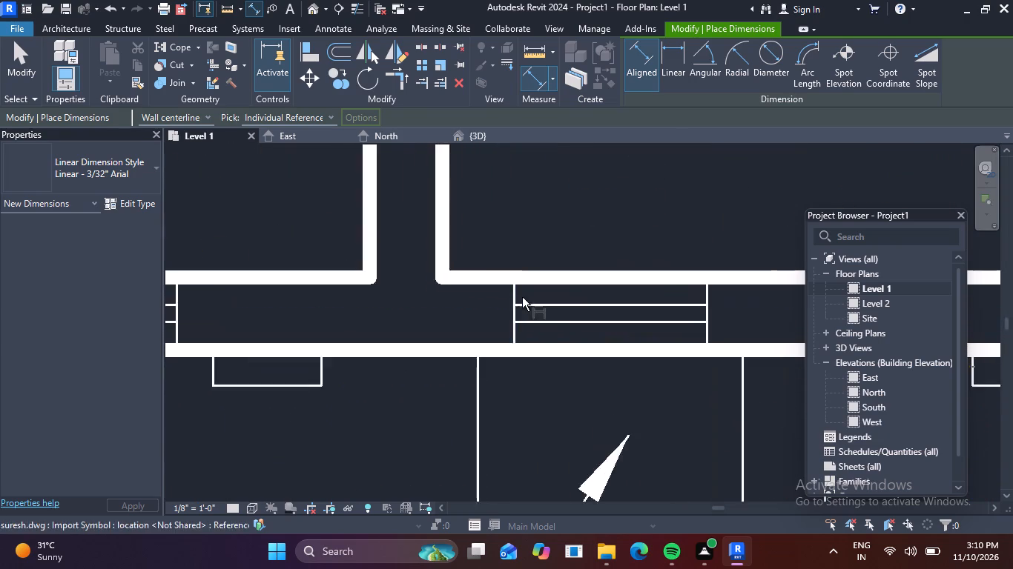
Measure the width of the W5 window opening of the 15'-0" x 13'-0" bedroom beside the dress room.
{"action": "scroll", "coordinate": [522, 297], "scroll_direction": "down", "scroll_amount": 20}
{"action": "middle_click_drag", "start_coordinate": [581, 239], "coordinate": [492, 342]}
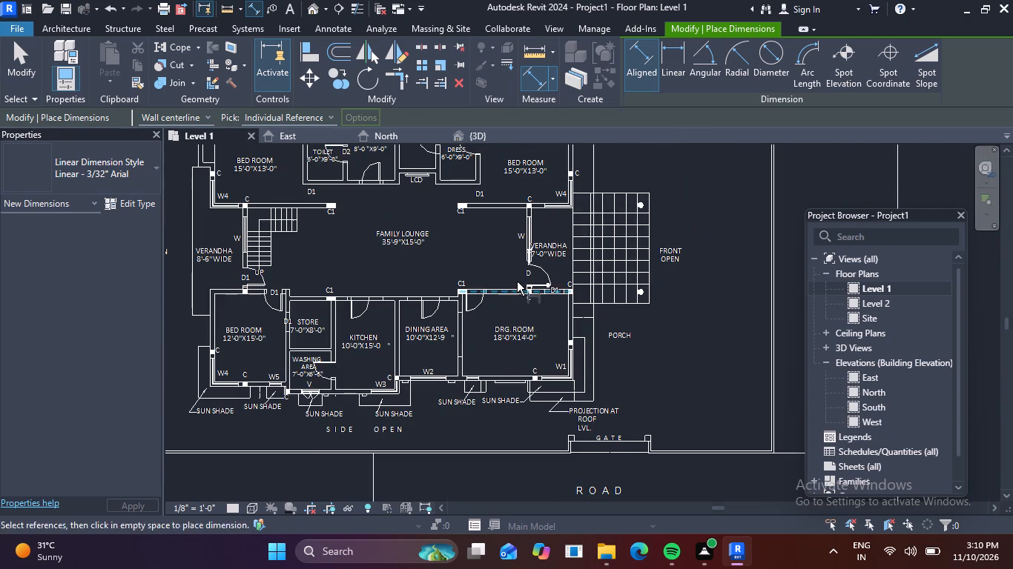
{"action": "middle_click_drag", "start_coordinate": [521, 236], "coordinate": [497, 376]}
{"action": "middle_click_drag", "start_coordinate": [443, 273], "coordinate": [535, 322]}
{"action": "scroll", "coordinate": [534, 305], "scroll_direction": "up", "scroll_amount": 11}
{"action": "scroll", "coordinate": [630, 327], "scroll_direction": "up", "scroll_amount": 5}
{"action": "middle_click_drag", "start_coordinate": [597, 325], "coordinate": [485, 339]}
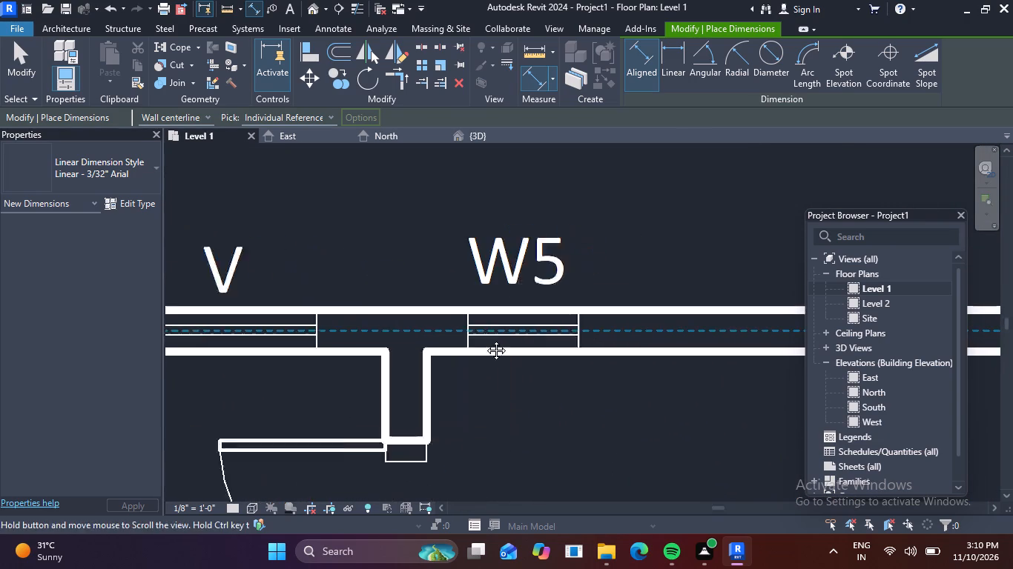
{"action": "middle_click_drag", "start_coordinate": [485, 339], "coordinate": [467, 340]}
{"action": "scroll", "coordinate": [428, 325], "scroll_direction": "up", "scroll_amount": 4}
{"action": "left_click", "coordinate": [407, 329]}
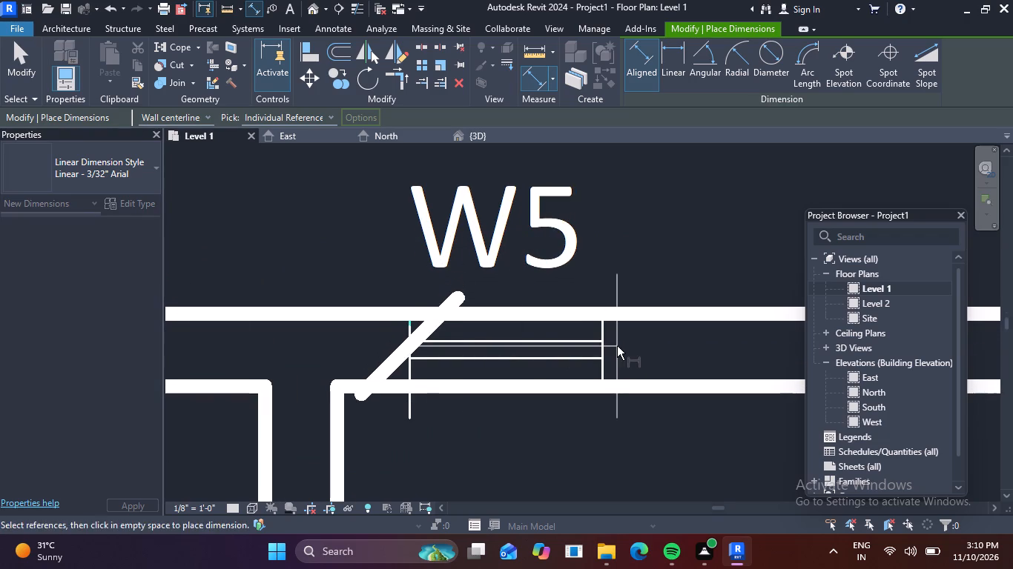
{"action": "left_click", "coordinate": [603, 333]}
{"action": "key", "text": "Escape"}
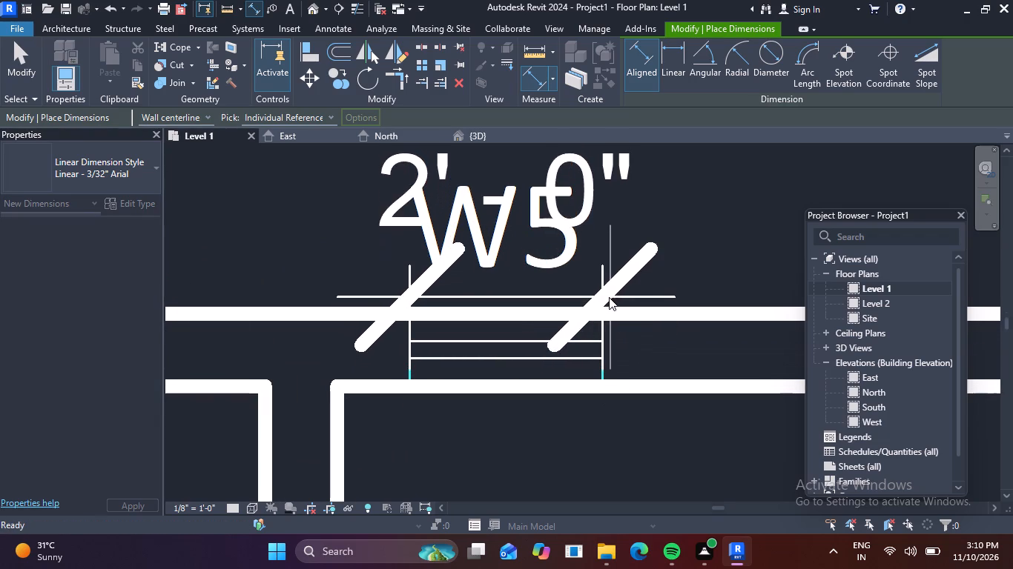
Measure the width of the dress room's V opening, without placing the dimension.
{"action": "scroll", "coordinate": [432, 312], "scroll_direction": "down", "scroll_amount": 4}
{"action": "middle_click_drag", "start_coordinate": [357, 323], "coordinate": [586, 333]}
{"action": "scroll", "coordinate": [254, 345], "scroll_direction": "up", "scroll_amount": 2}
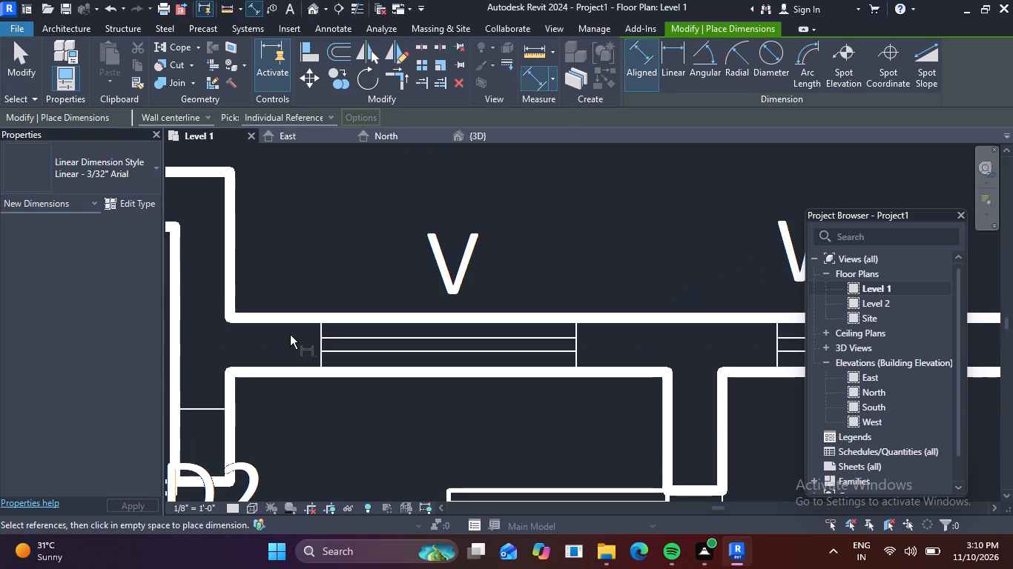
{"action": "left_click", "coordinate": [318, 329]}
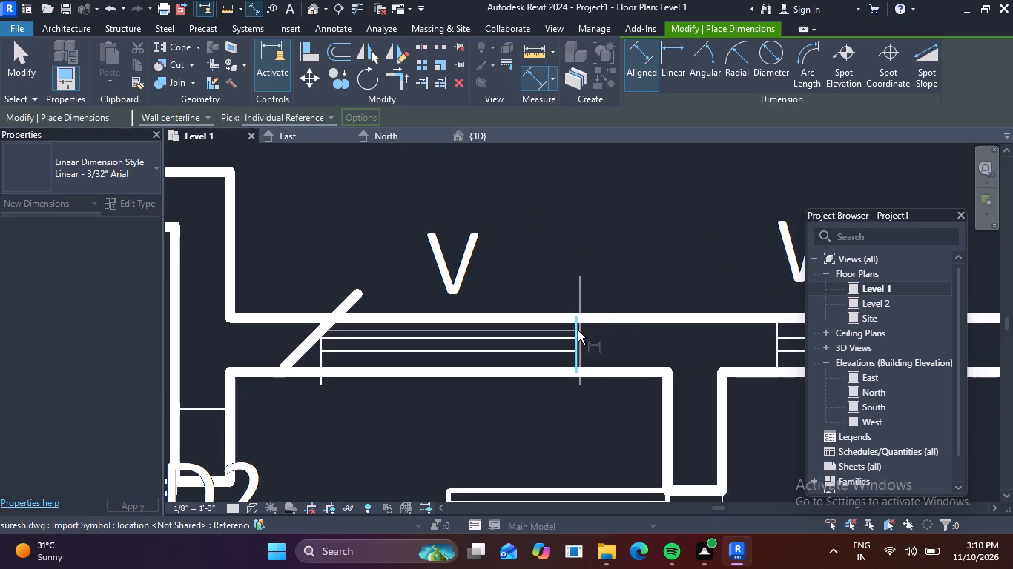
{"action": "left_click", "coordinate": [578, 330]}
{"action": "key", "text": "Escape"}
Measure the width across the casement window at the 7'-0" x 6'-6" washing area's V opening, and leave the dimension command.
{"action": "scroll", "coordinate": [578, 290], "scroll_direction": "down", "scroll_amount": 13}
{"action": "scroll", "coordinate": [570, 375], "scroll_direction": "down", "scroll_amount": 3}
{"action": "middle_click_drag", "start_coordinate": [558, 416], "coordinate": [559, 165]}
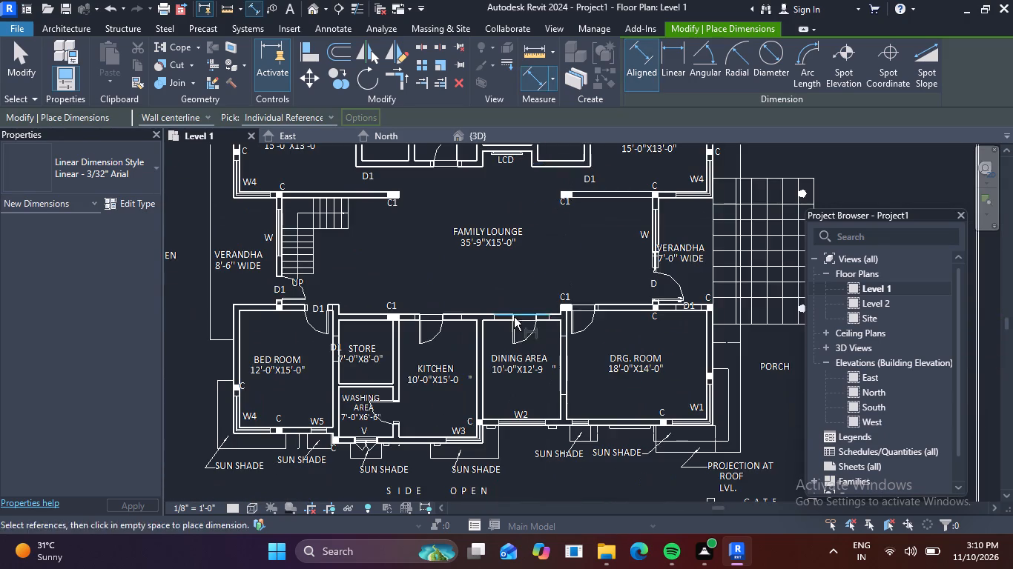
{"action": "middle_click_drag", "start_coordinate": [458, 402], "coordinate": [475, 338]}
{"action": "scroll", "coordinate": [475, 337], "scroll_direction": "up", "scroll_amount": 1}
{"action": "scroll", "coordinate": [349, 390], "scroll_direction": "up", "scroll_amount": 11}
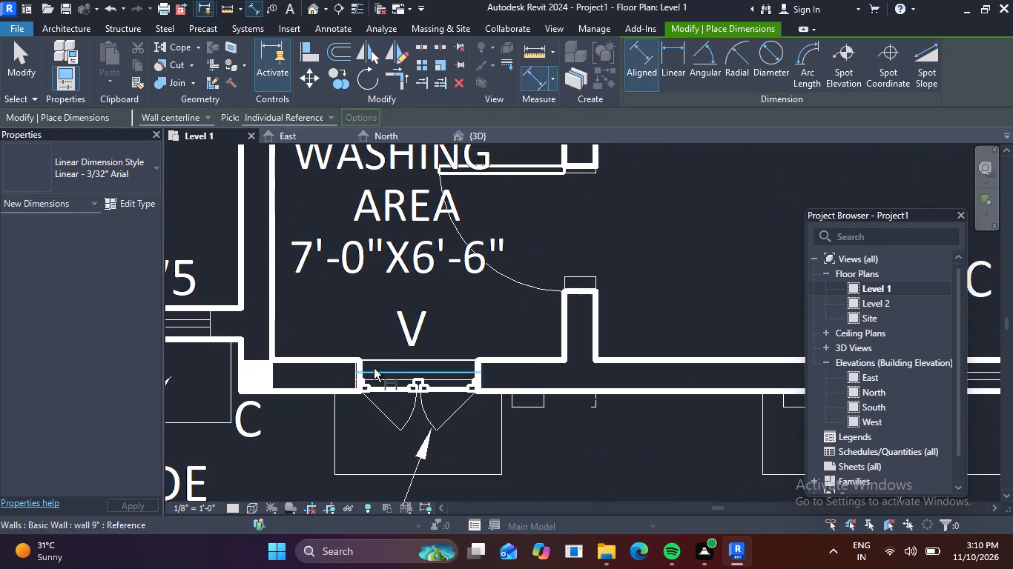
{"action": "scroll", "coordinate": [365, 367], "scroll_direction": "up", "scroll_amount": 10}
{"action": "left_click", "coordinate": [343, 362]}
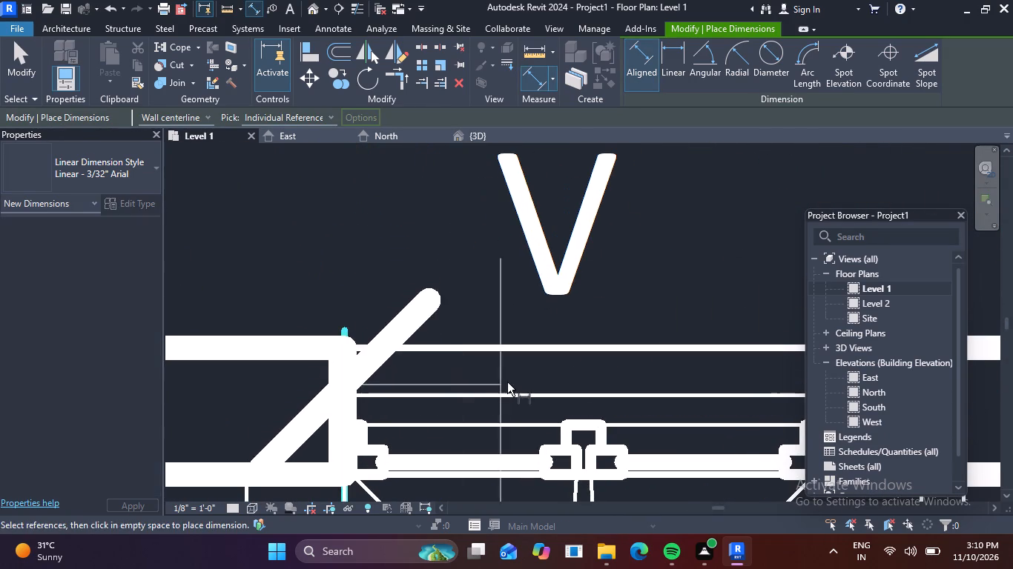
{"action": "middle_click_drag", "start_coordinate": [506, 382], "coordinate": [191, 303]}
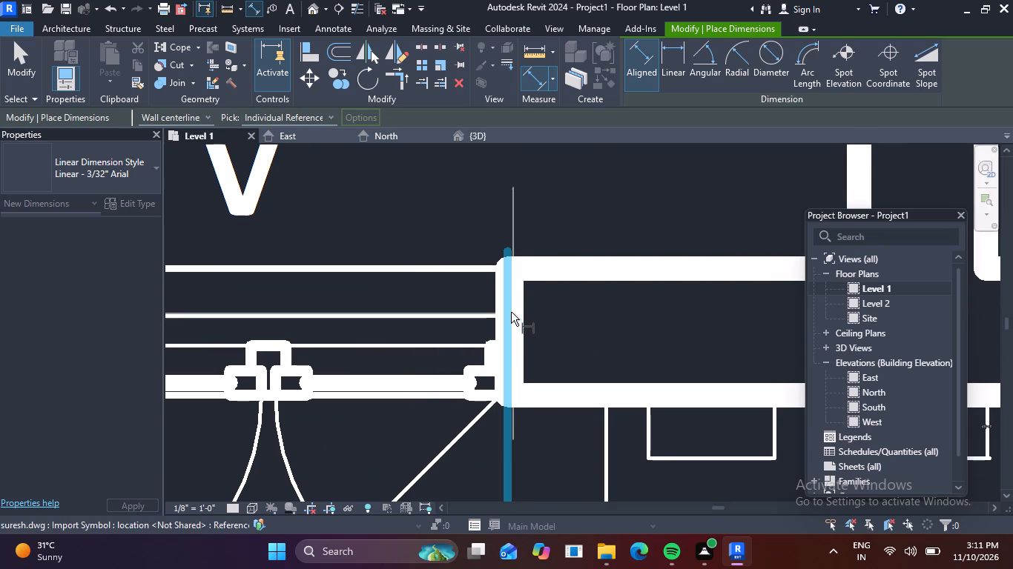
{"action": "left_click", "coordinate": [515, 311]}
{"action": "scroll", "coordinate": [511, 305], "scroll_direction": "down", "scroll_amount": 4}
{"action": "middle_click_drag", "start_coordinate": [512, 308], "coordinate": [581, 371]}
{"action": "key", "text": "Escape"}
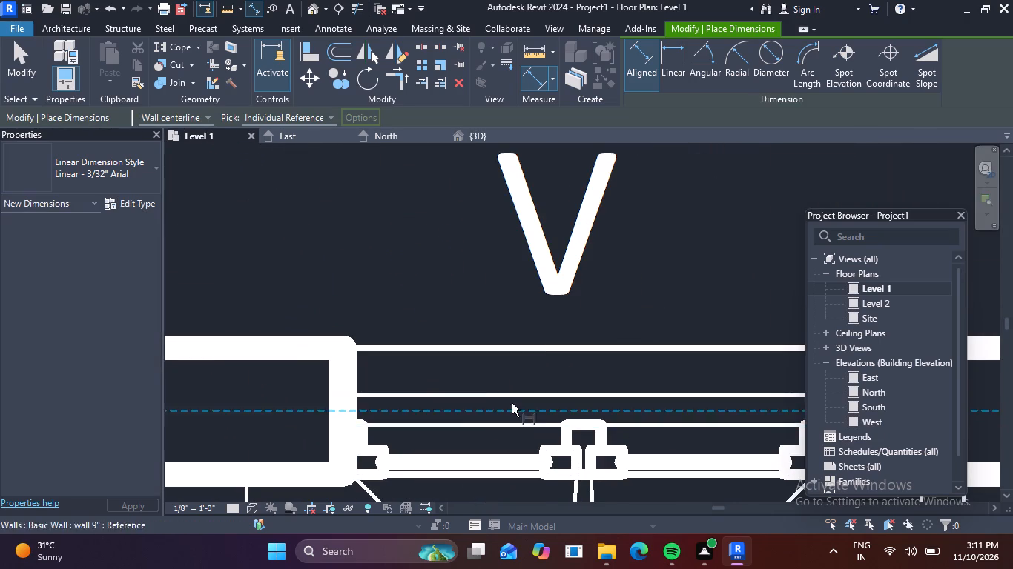
{"action": "scroll", "coordinate": [512, 403], "scroll_direction": "down", "scroll_amount": 8}
{"action": "key", "text": "Escape"}
Delete the Window-Casement-Double 34" x 36" at the 7'-0" x 6'-6" washing area's V opening.
{"action": "middle_click_drag", "start_coordinate": [530, 425], "coordinate": [444, 350]}
{"action": "left_click", "coordinate": [431, 360]}
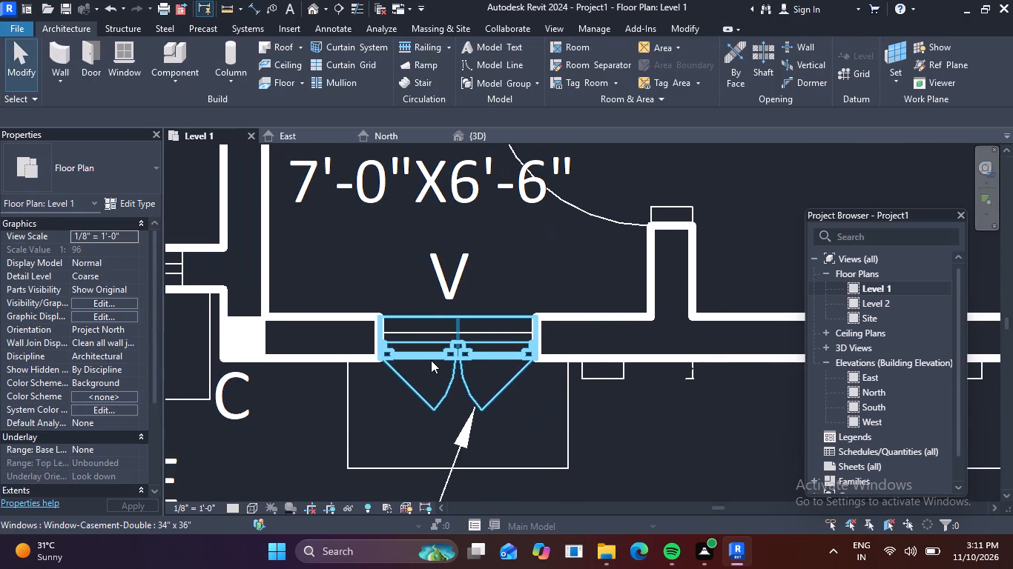
{"action": "key", "text": "Delete"}
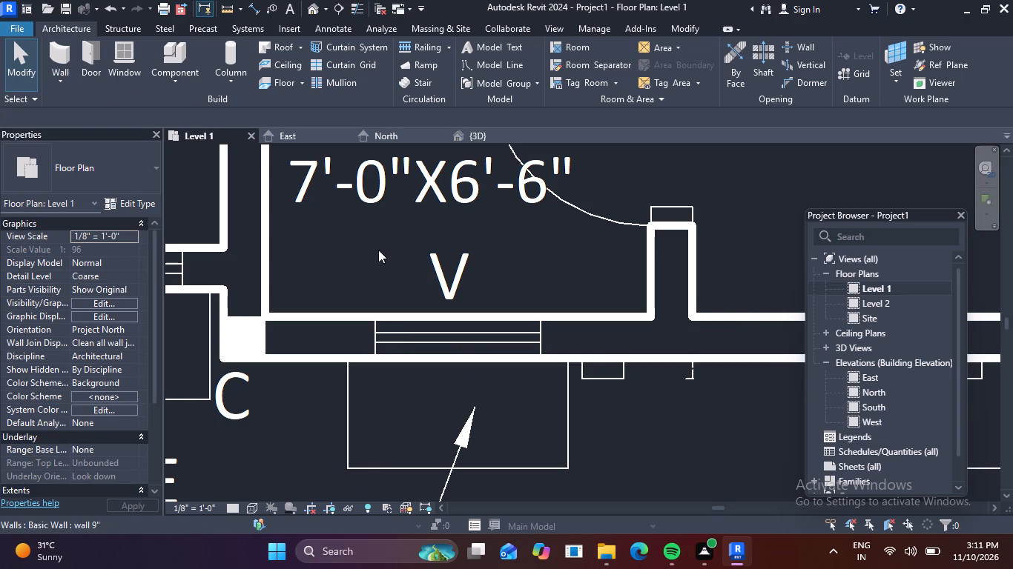
{"action": "key", "text": "Escape"}
Measure the width of the 7'-0" x 6'-6" washing area's cleared V opening between the drawing's end lines.
{"action": "key", "text": "d"}
{"action": "key", "text": "i"}
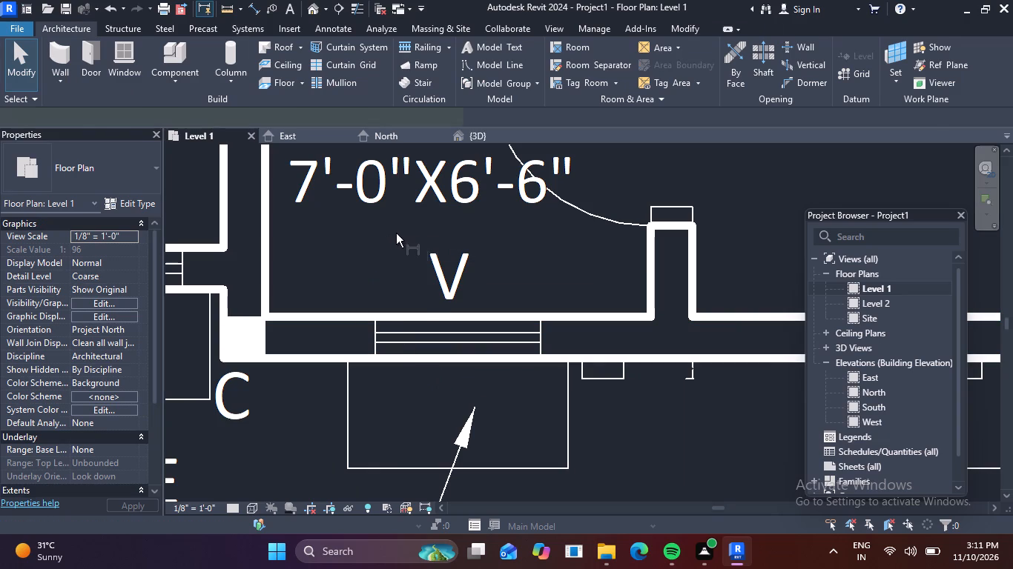
{"action": "left_click", "coordinate": [372, 328]}
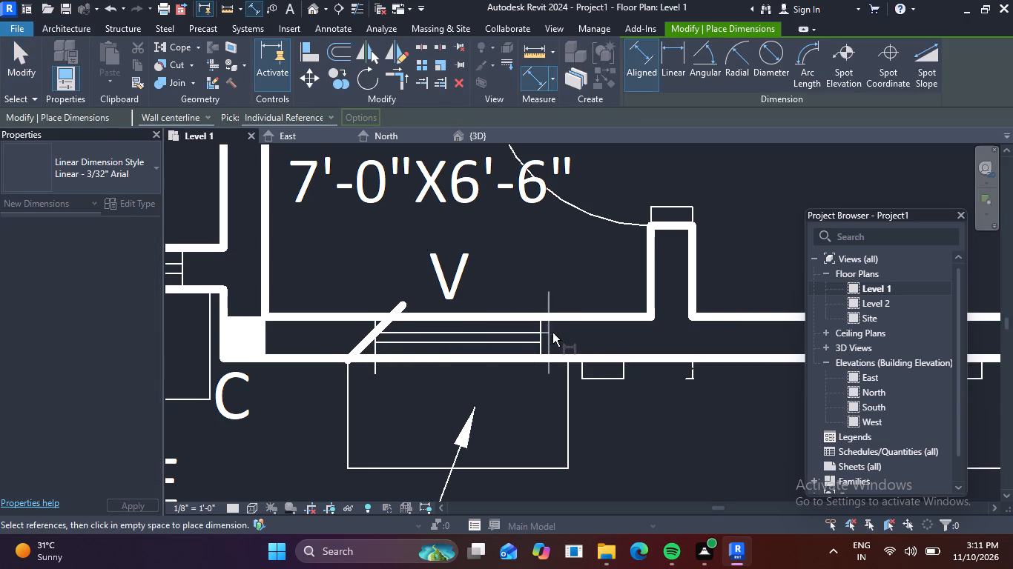
{"action": "left_click", "coordinate": [542, 327]}
{"action": "key", "text": "Escape"}
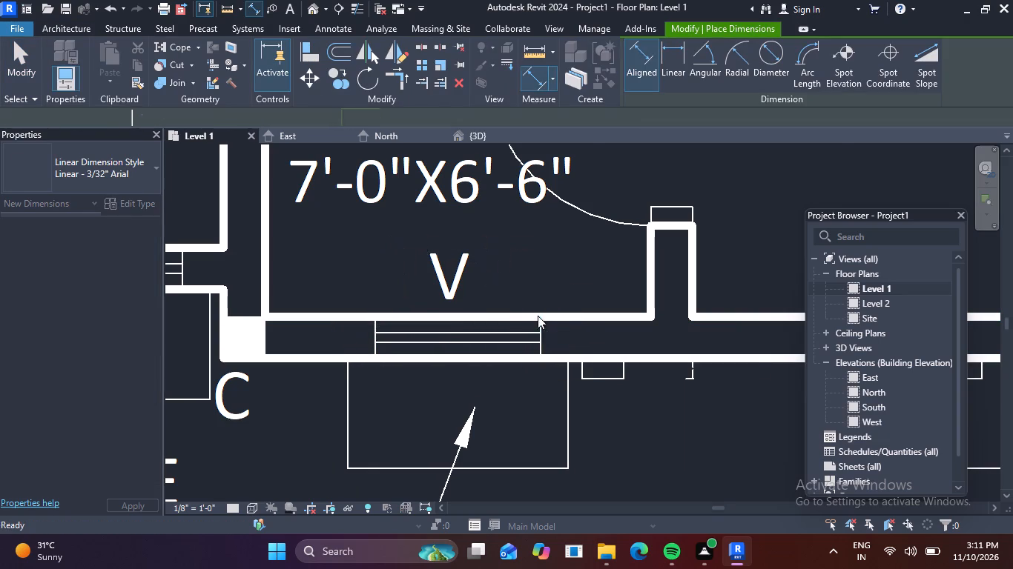
Measure the width of the V opening at the 6'-3" x 9'-0" toilet between its end lines, without placing the dimension.
{"action": "scroll", "coordinate": [534, 289], "scroll_direction": "down", "scroll_amount": 6}
{"action": "middle_click_drag", "start_coordinate": [610, 183], "coordinate": [554, 427]}
{"action": "scroll", "coordinate": [588, 279], "scroll_direction": "down", "scroll_amount": 1}
{"action": "middle_click_drag", "start_coordinate": [582, 313], "coordinate": [536, 519]}
{"action": "scroll", "coordinate": [587, 353], "scroll_direction": "down", "scroll_amount": 7}
{"action": "middle_click_drag", "start_coordinate": [558, 263], "coordinate": [483, 478]}
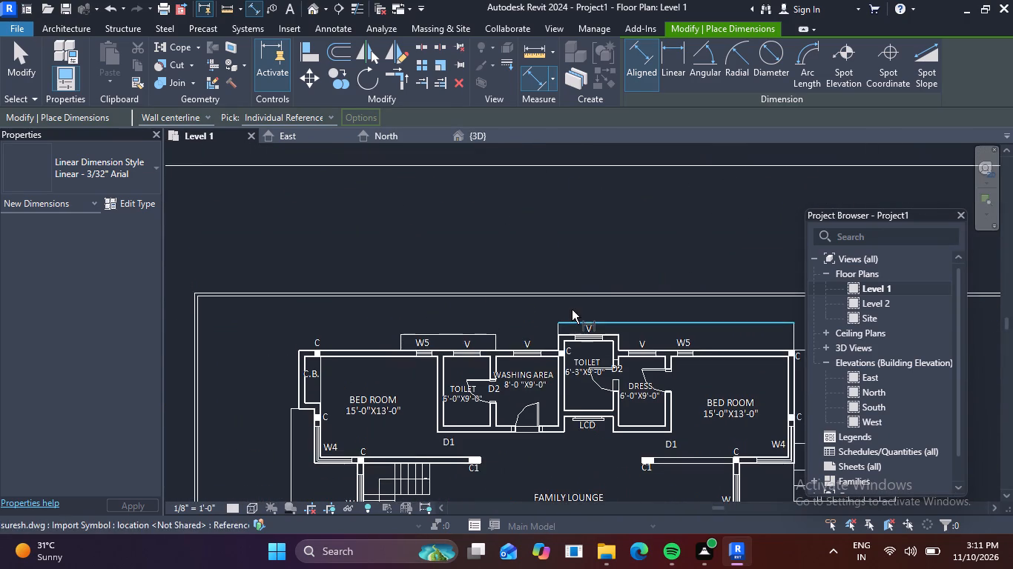
{"action": "scroll", "coordinate": [574, 311], "scroll_direction": "up", "scroll_amount": 4}
{"action": "scroll", "coordinate": [641, 362], "scroll_direction": "up", "scroll_amount": 3}
{"action": "middle_click_drag", "start_coordinate": [630, 372], "coordinate": [409, 324]}
{"action": "scroll", "coordinate": [322, 293], "scroll_direction": "up", "scroll_amount": 4}
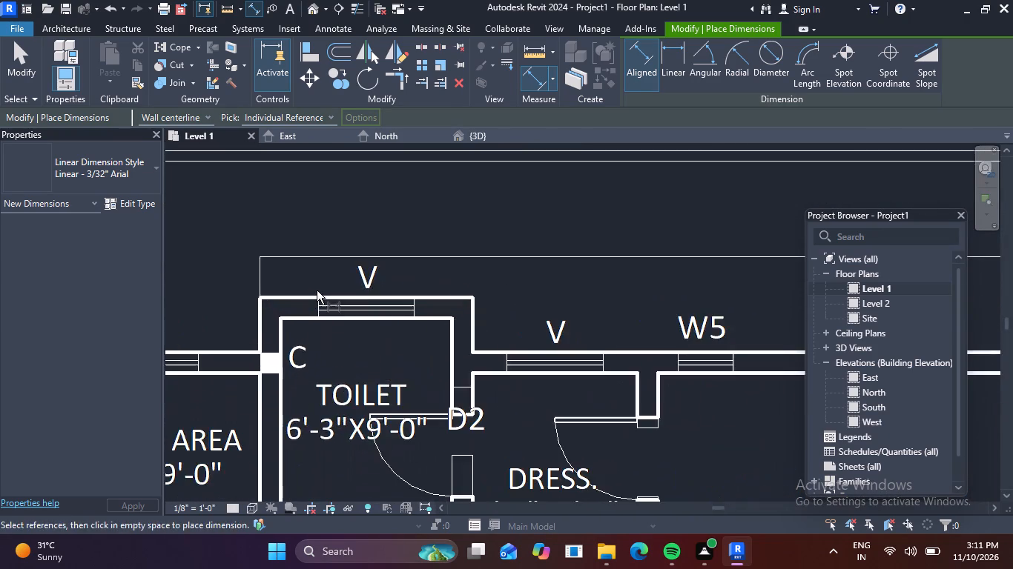
{"action": "middle_click_drag", "start_coordinate": [317, 290], "coordinate": [325, 302]}
{"action": "scroll", "coordinate": [319, 298], "scroll_direction": "up", "scroll_amount": 6}
{"action": "left_click", "coordinate": [328, 310]}
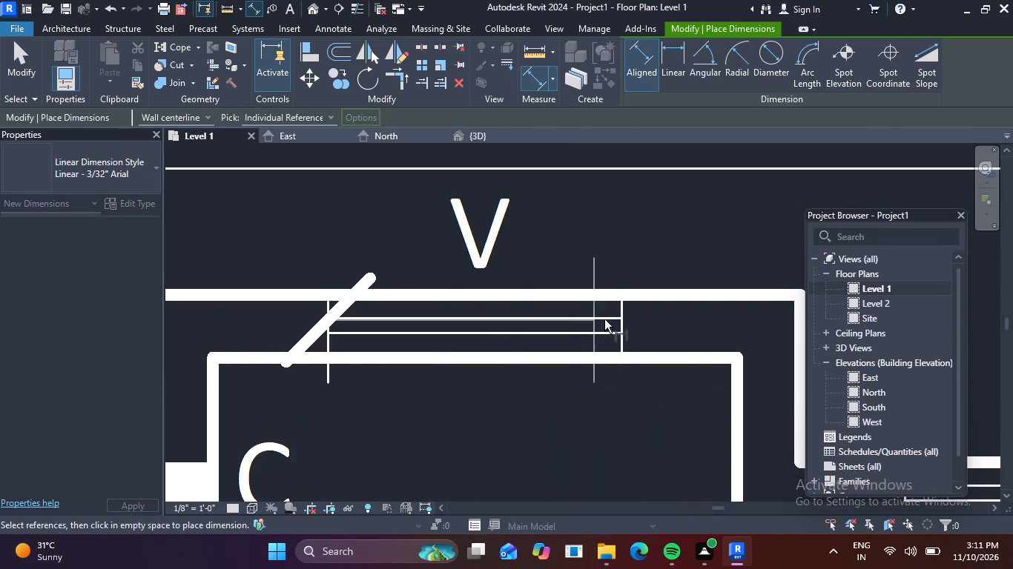
{"action": "left_click", "coordinate": [621, 313]}
{"action": "key", "text": "Escape"}
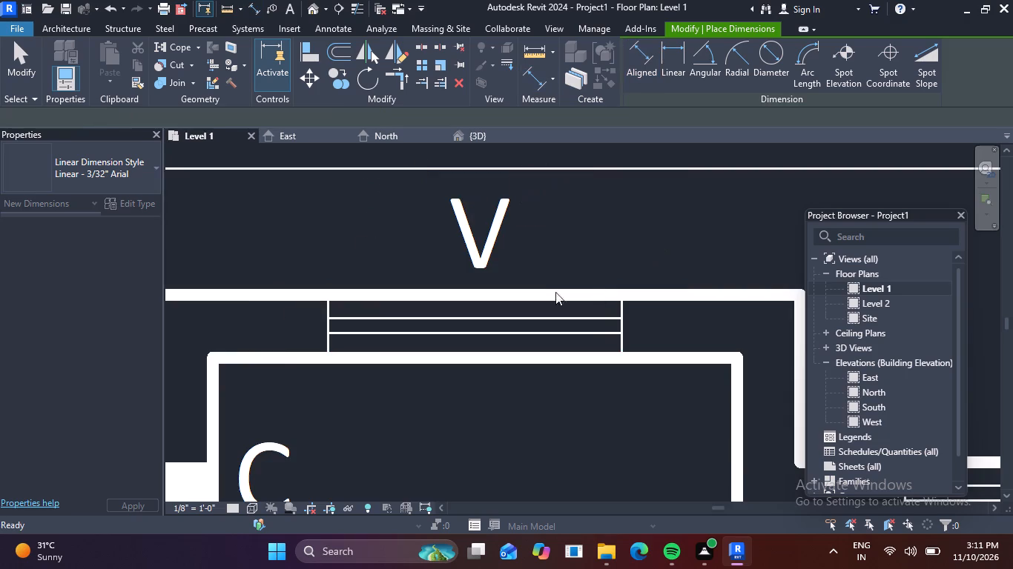
Measure the width of the 8'-0" x 9'-0" washing area's V opening between its end lines, without placing the dimension.
{"action": "scroll", "coordinate": [541, 293], "scroll_direction": "down", "scroll_amount": 6}
{"action": "middle_click_drag", "start_coordinate": [385, 328], "coordinate": [680, 295]}
{"action": "scroll", "coordinate": [398, 367], "scroll_direction": "up", "scroll_amount": 6}
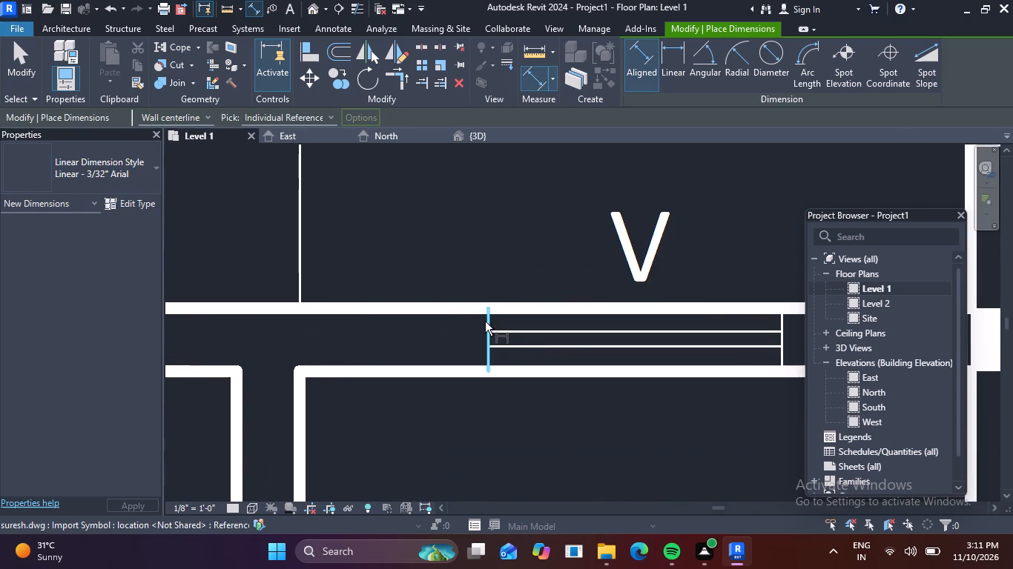
{"action": "left_click", "coordinate": [484, 320]}
{"action": "middle_click_drag", "start_coordinate": [587, 298], "coordinate": [275, 270]}
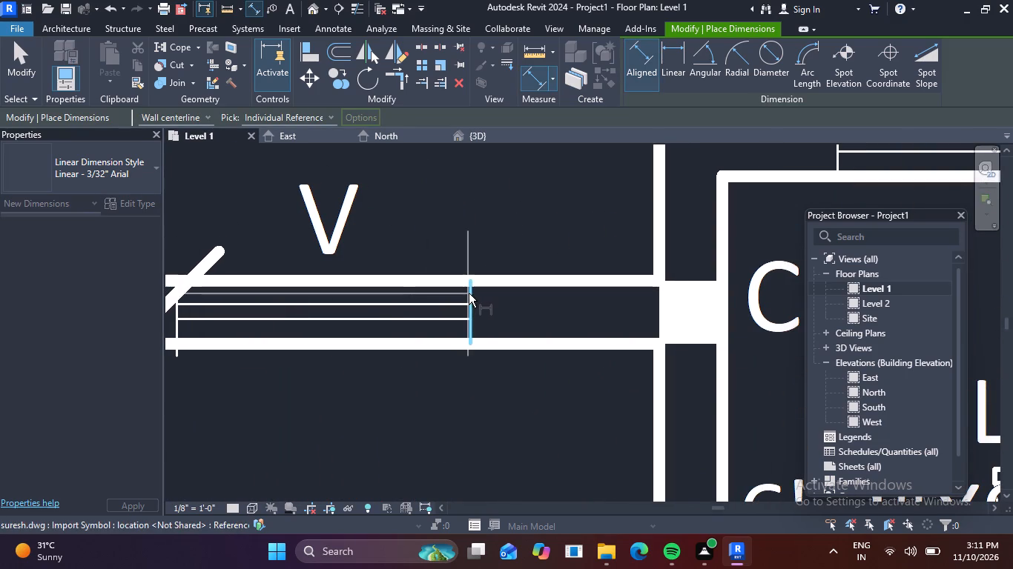
{"action": "left_click", "coordinate": [469, 293]}
{"action": "key", "text": "Escape"}
Measure the width of the bedroom's W5 opening beside the 6'-0" x 9'-0" toilet, without placing the dimension.
{"action": "scroll", "coordinate": [441, 267], "scroll_direction": "down", "scroll_amount": 13}
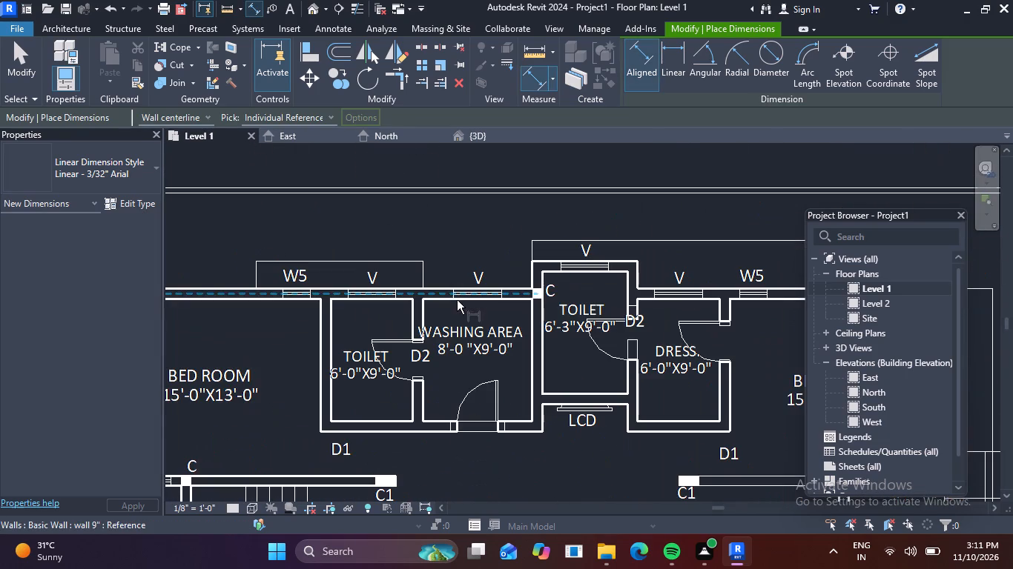
{"action": "middle_click_drag", "start_coordinate": [287, 304], "coordinate": [311, 353]}
{"action": "scroll", "coordinate": [275, 335], "scroll_direction": "up", "scroll_amount": 6}
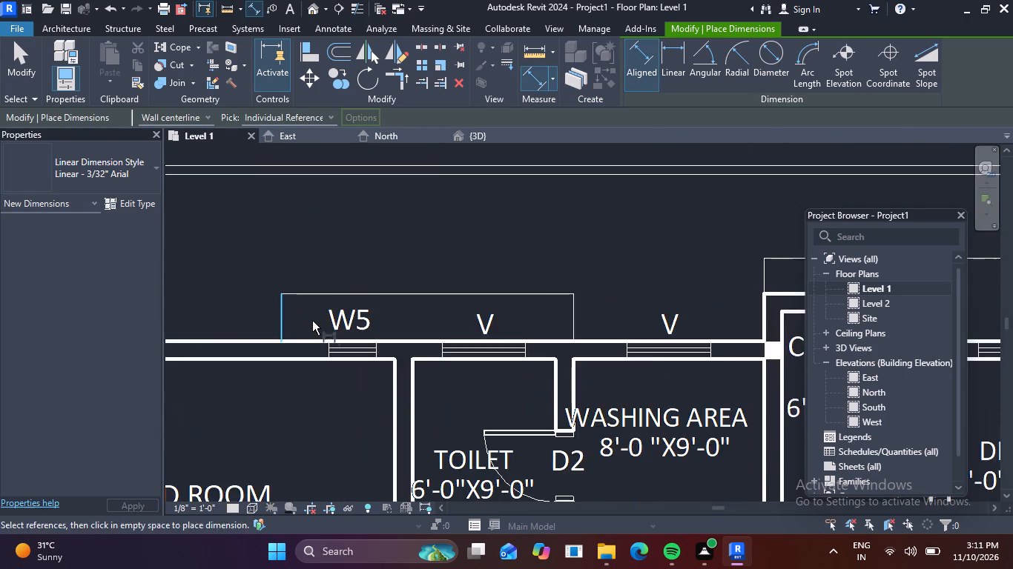
{"action": "scroll", "coordinate": [317, 356], "scroll_direction": "up", "scroll_amount": 3}
{"action": "left_click", "coordinate": [352, 348]}
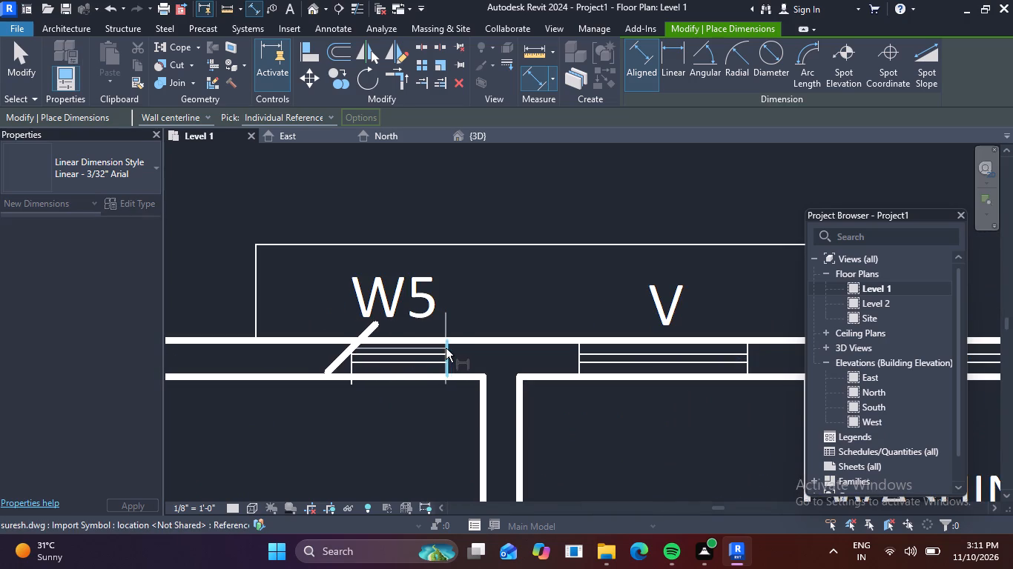
{"action": "left_click", "coordinate": [446, 348]}
{"action": "key", "text": "Escape"}
Measure the W opening beside the 7'-0" wide verandha from its end line to the main entrance door's edge, without placing the dimension.
{"action": "scroll", "coordinate": [455, 308], "scroll_direction": "down", "scroll_amount": 13}
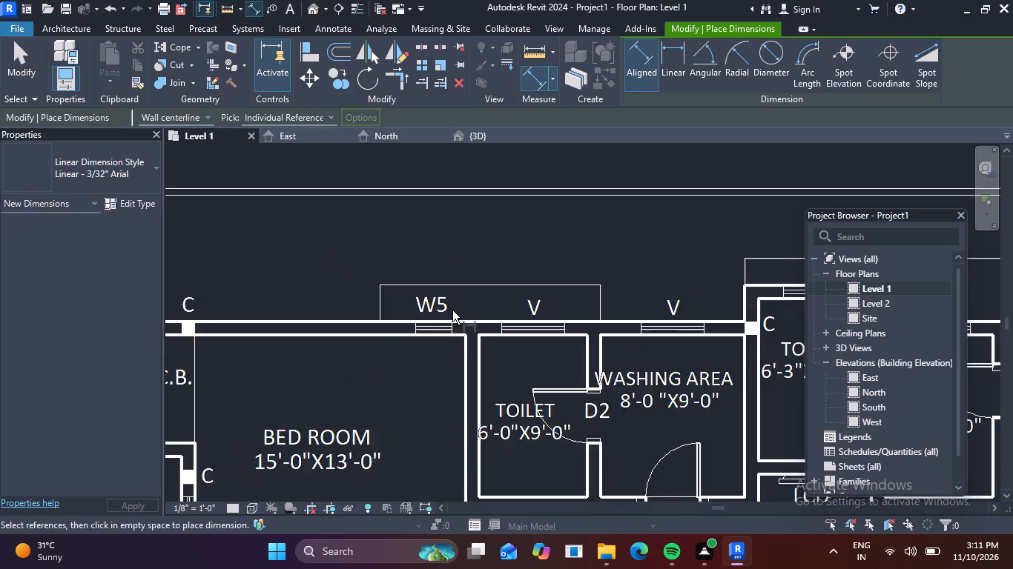
{"action": "middle_click_drag", "start_coordinate": [406, 350], "coordinate": [379, 282]}
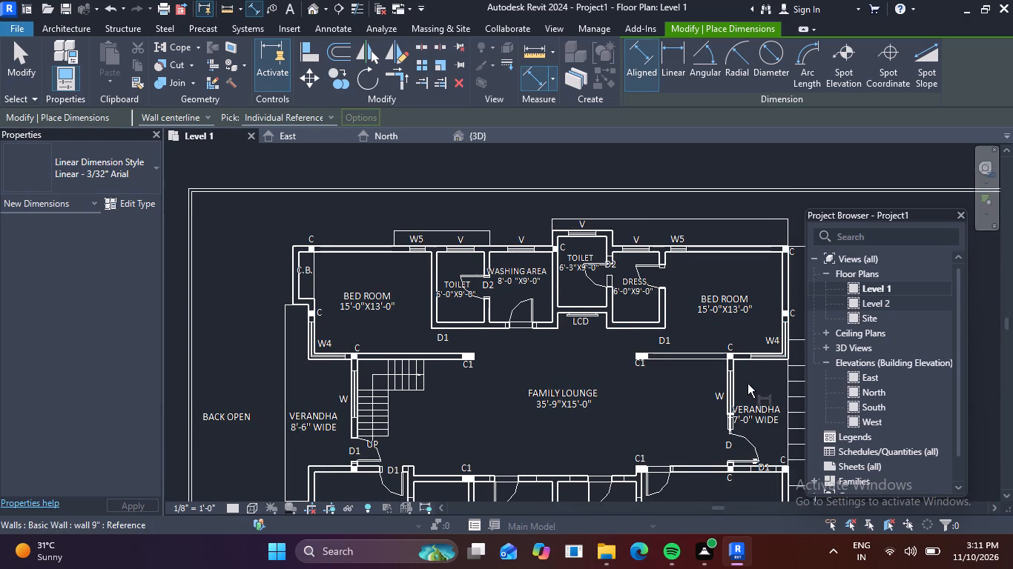
{"action": "middle_click_drag", "start_coordinate": [723, 378], "coordinate": [491, 304]}
{"action": "scroll", "coordinate": [459, 296], "scroll_direction": "up", "scroll_amount": 5}
{"action": "scroll", "coordinate": [533, 308], "scroll_direction": "up", "scroll_amount": 5}
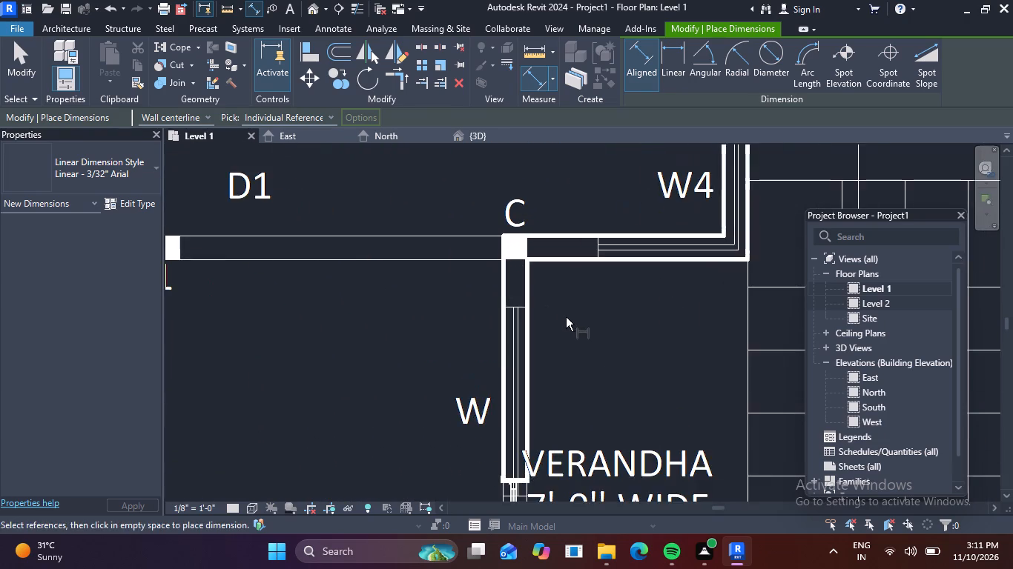
{"action": "middle_click_drag", "start_coordinate": [556, 310], "coordinate": [515, 226]}
{"action": "scroll", "coordinate": [486, 223], "scroll_direction": "up", "scroll_amount": 3}
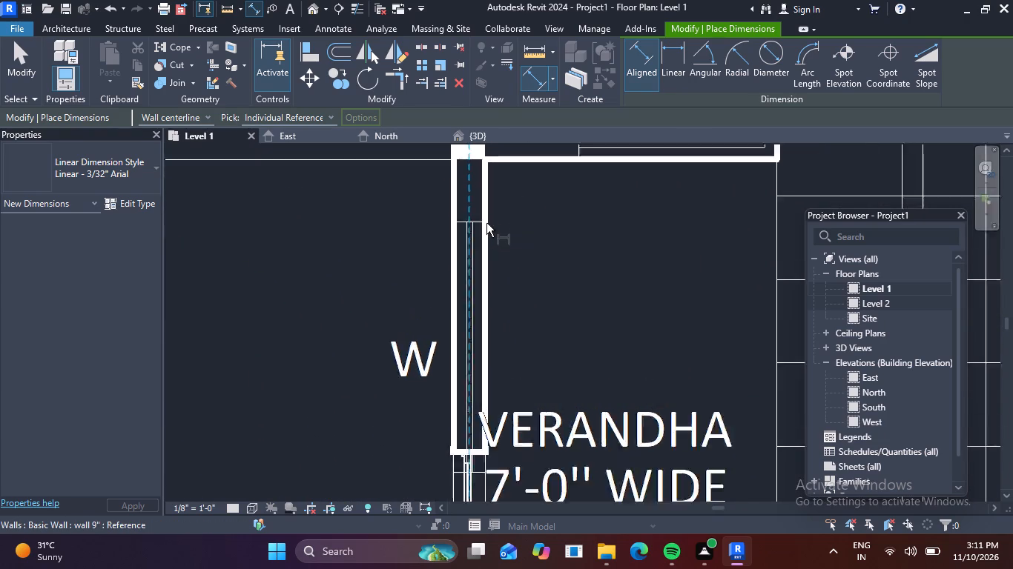
{"action": "scroll", "coordinate": [486, 223], "scroll_direction": "up", "scroll_amount": 2}
{"action": "left_click", "coordinate": [469, 221]}
{"action": "scroll", "coordinate": [511, 281], "scroll_direction": "down", "scroll_amount": 2}
{"action": "middle_click_drag", "start_coordinate": [506, 308], "coordinate": [490, 187]}
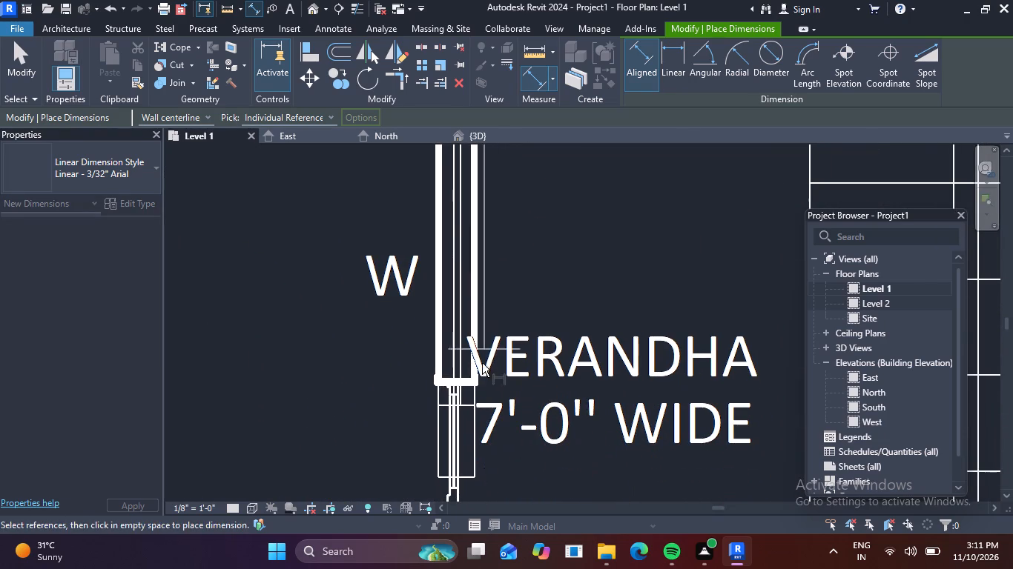
{"action": "scroll", "coordinate": [460, 378], "scroll_direction": "up", "scroll_amount": 4}
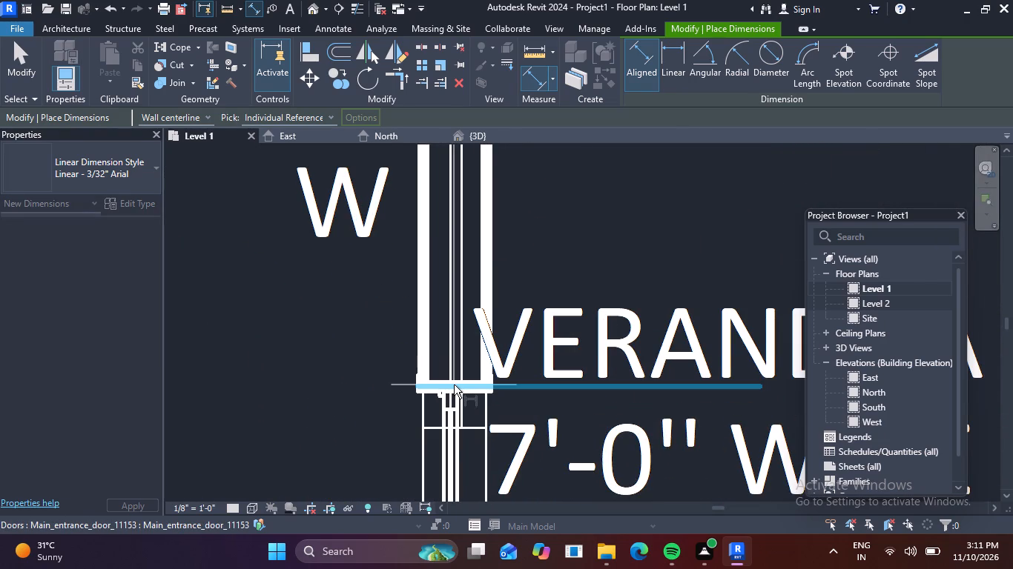
{"action": "left_click", "coordinate": [454, 385]}
{"action": "scroll", "coordinate": [694, 341], "scroll_direction": "down", "scroll_amount": 5}
{"action": "key", "text": "Escape"}
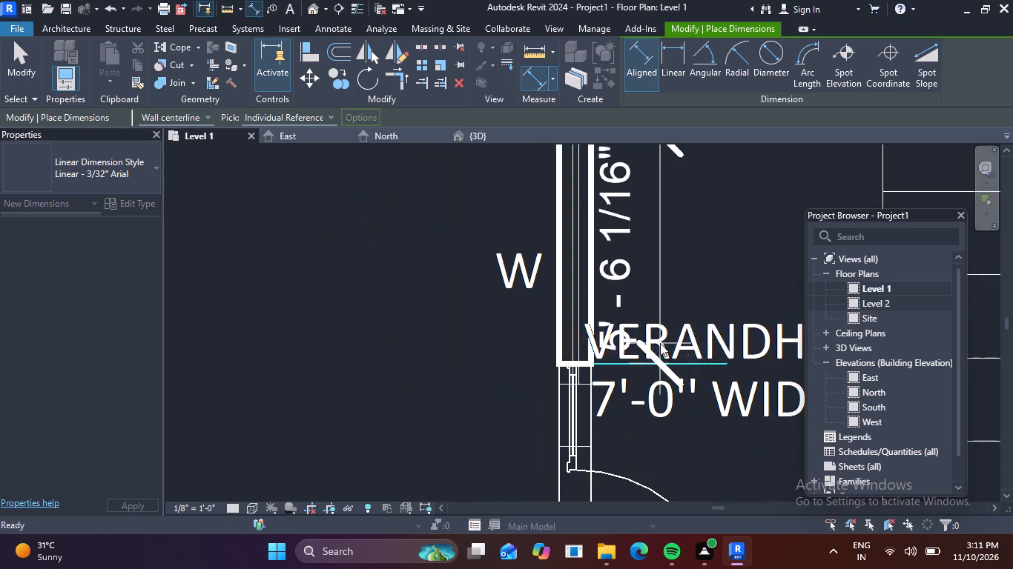
Measure the W opening beside the 8'-6" wide verandha between its two end lines, without placing the dimension.
{"action": "scroll", "coordinate": [463, 293], "scroll_direction": "down", "scroll_amount": 12}
{"action": "middle_click_drag", "start_coordinate": [338, 307], "coordinate": [800, 280]}
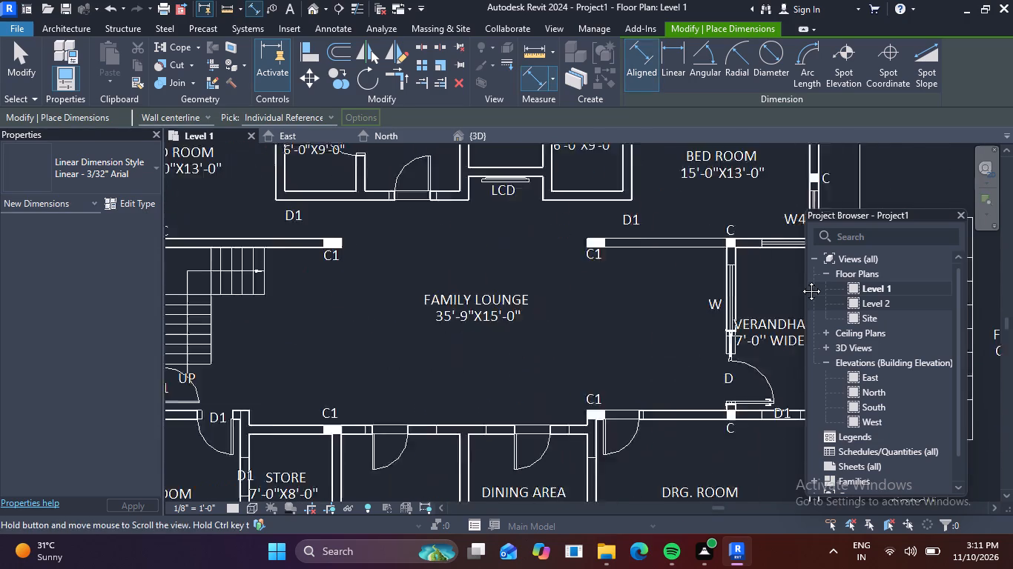
{"action": "middle_click_drag", "start_coordinate": [800, 280], "coordinate": [810, 280]}
{"action": "scroll", "coordinate": [343, 309], "scroll_direction": "up", "scroll_amount": 5}
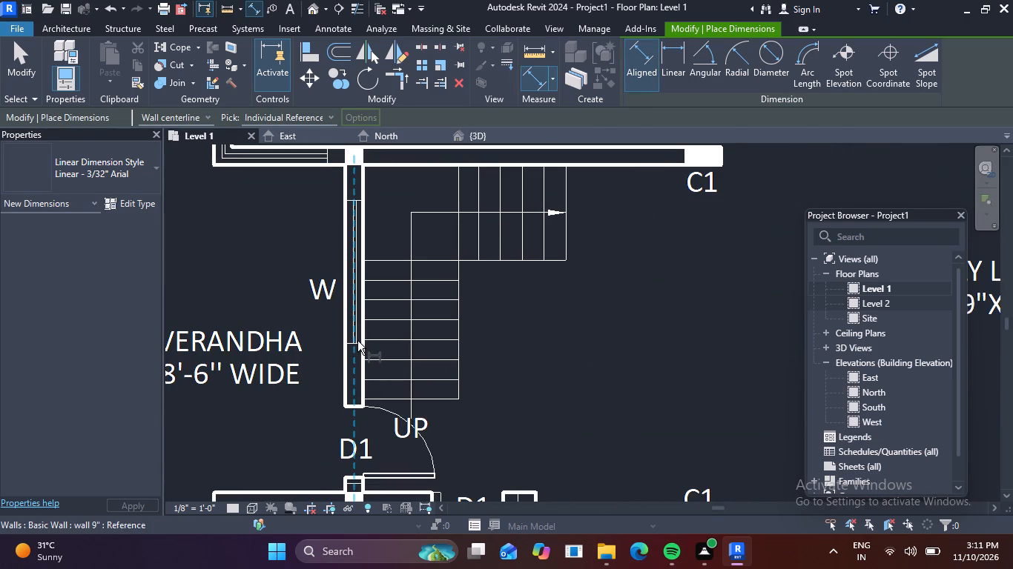
{"action": "scroll", "coordinate": [358, 342], "scroll_direction": "up", "scroll_amount": 6}
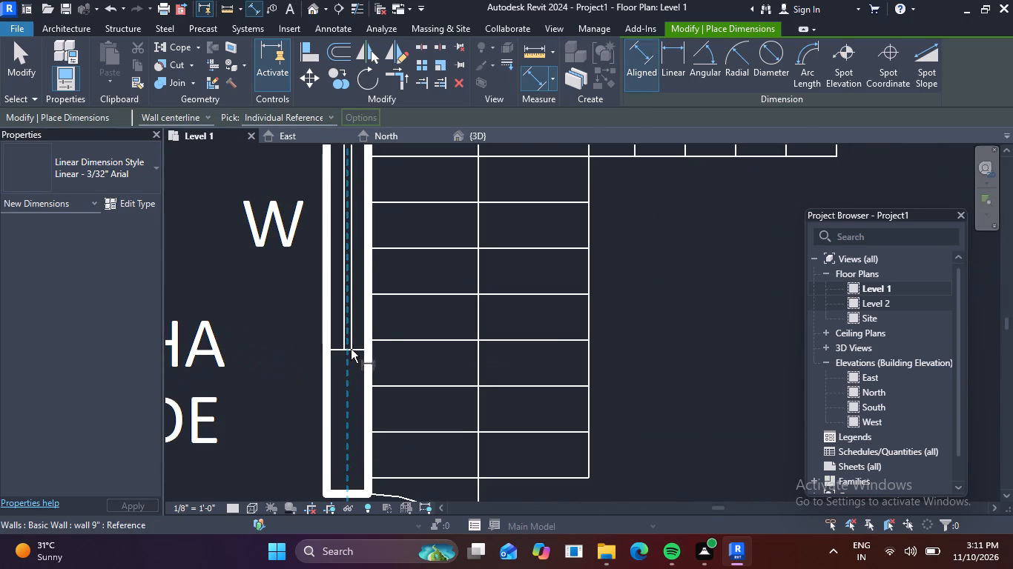
{"action": "scroll", "coordinate": [354, 350], "scroll_direction": "up", "scroll_amount": 4}
{"action": "left_click", "coordinate": [354, 345]}
{"action": "scroll", "coordinate": [361, 216], "scroll_direction": "down", "scroll_amount": 4}
{"action": "middle_click_drag", "start_coordinate": [360, 224], "coordinate": [349, 279]}
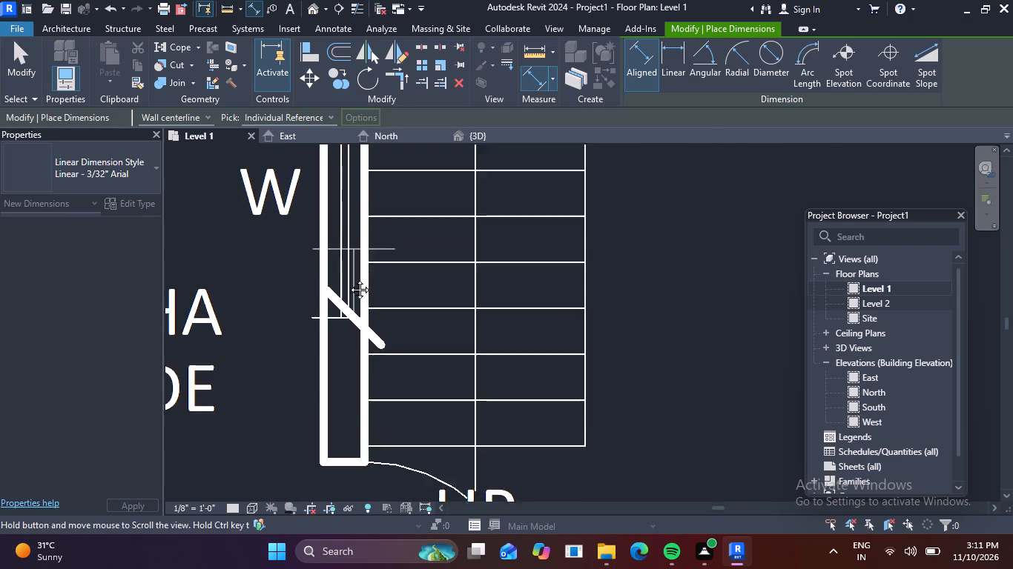
{"action": "middle_click_drag", "start_coordinate": [349, 279], "coordinate": [341, 418]}
{"action": "middle_click_drag", "start_coordinate": [338, 203], "coordinate": [330, 278]}
{"action": "scroll", "coordinate": [325, 230], "scroll_direction": "up", "scroll_amount": 5}
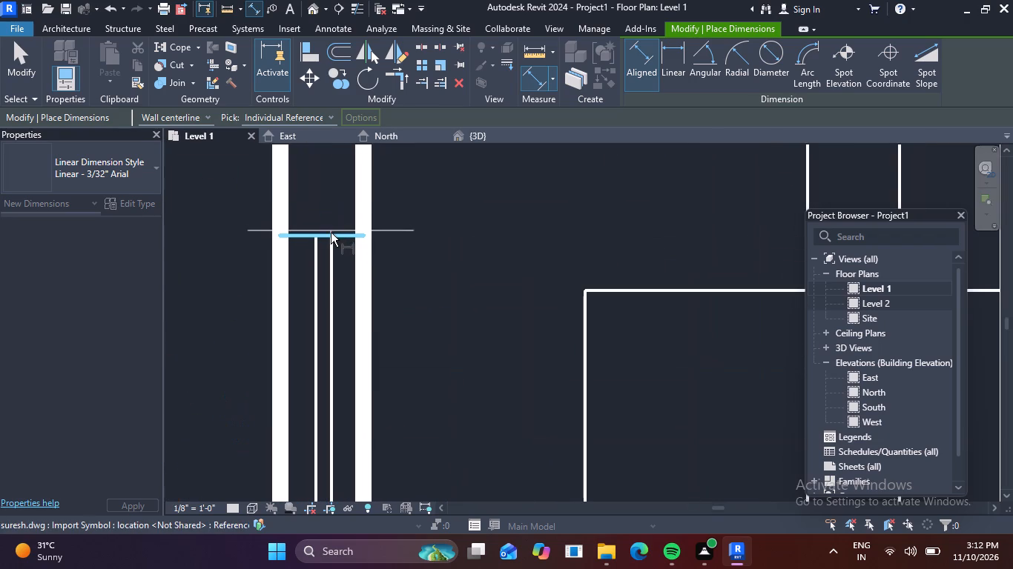
{"action": "left_click", "coordinate": [331, 233]}
{"action": "scroll", "coordinate": [315, 226], "scroll_direction": "down", "scroll_amount": 1}
{"action": "middle_click_drag", "start_coordinate": [315, 226], "coordinate": [449, 189]}
{"action": "scroll", "coordinate": [403, 184], "scroll_direction": "down", "scroll_amount": 5}
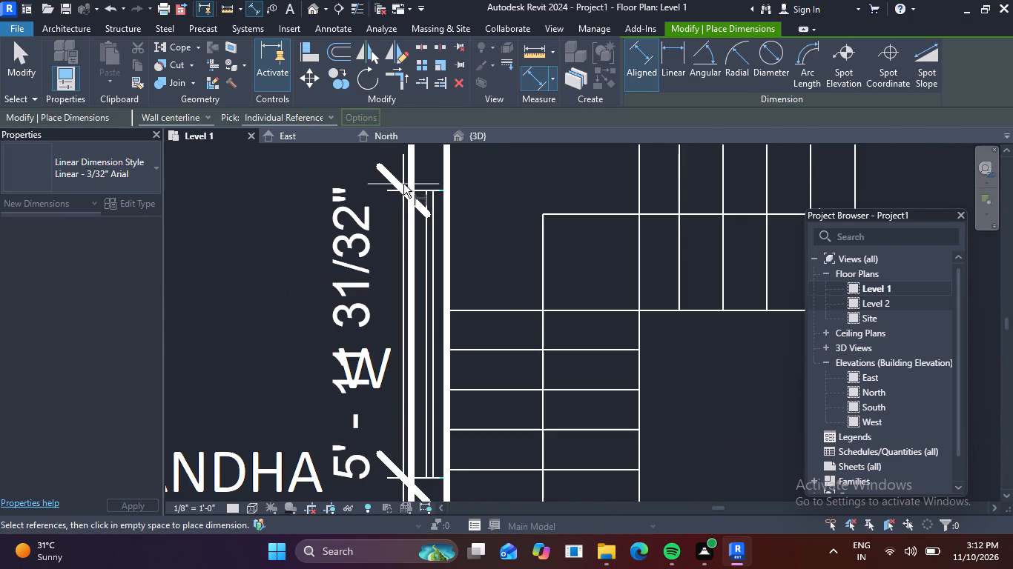
{"action": "middle_click_drag", "start_coordinate": [409, 176], "coordinate": [417, 173]}
{"action": "scroll", "coordinate": [320, 159], "scroll_direction": "down", "scroll_amount": 2}
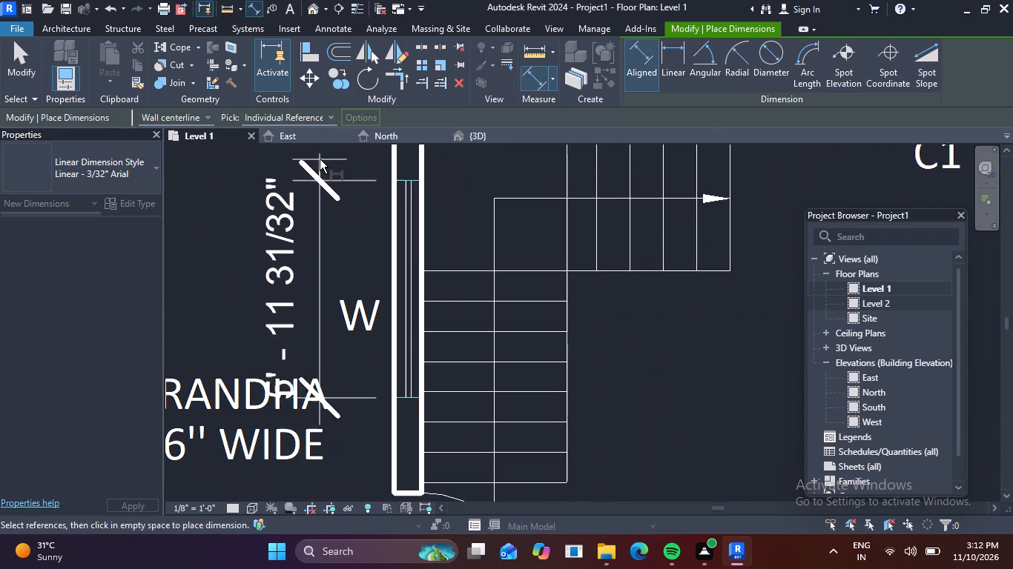
{"action": "middle_click_drag", "start_coordinate": [361, 184], "coordinate": [395, 204]}
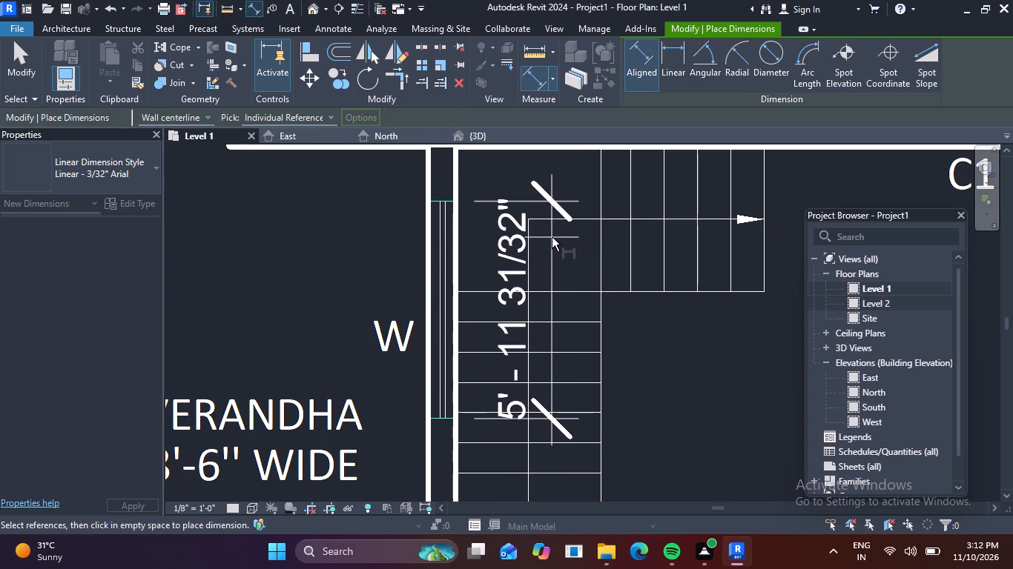
{"action": "key", "text": "Escape"}
Duplicate the 34" x 36" Window-Casement-Double type under the name 36"X48".
{"action": "scroll", "coordinate": [519, 240], "scroll_direction": "down", "scroll_amount": 6}
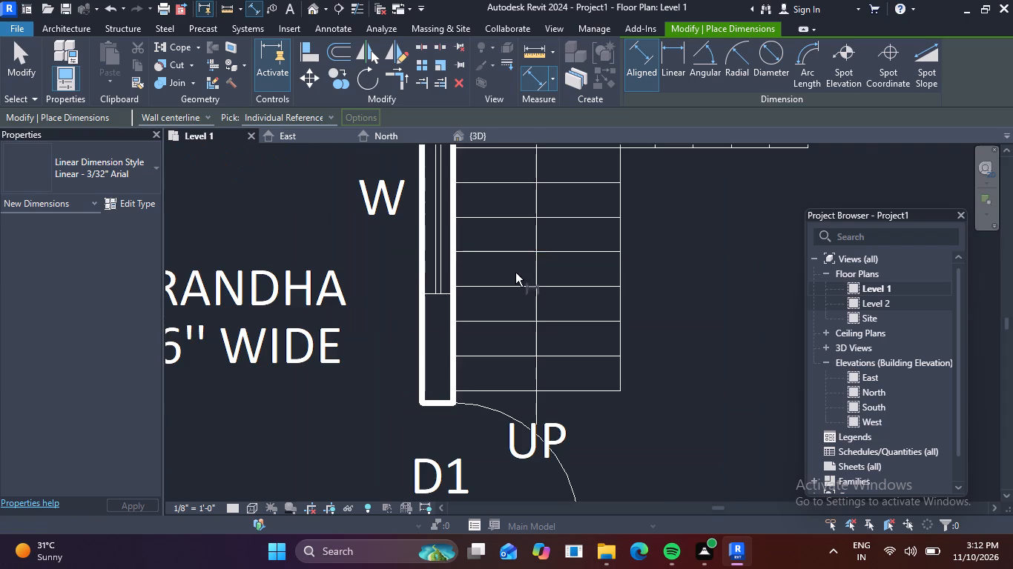
{"action": "scroll", "coordinate": [516, 271], "scroll_direction": "down", "scroll_amount": 9}
{"action": "middle_click_drag", "start_coordinate": [529, 306], "coordinate": [384, 345]}
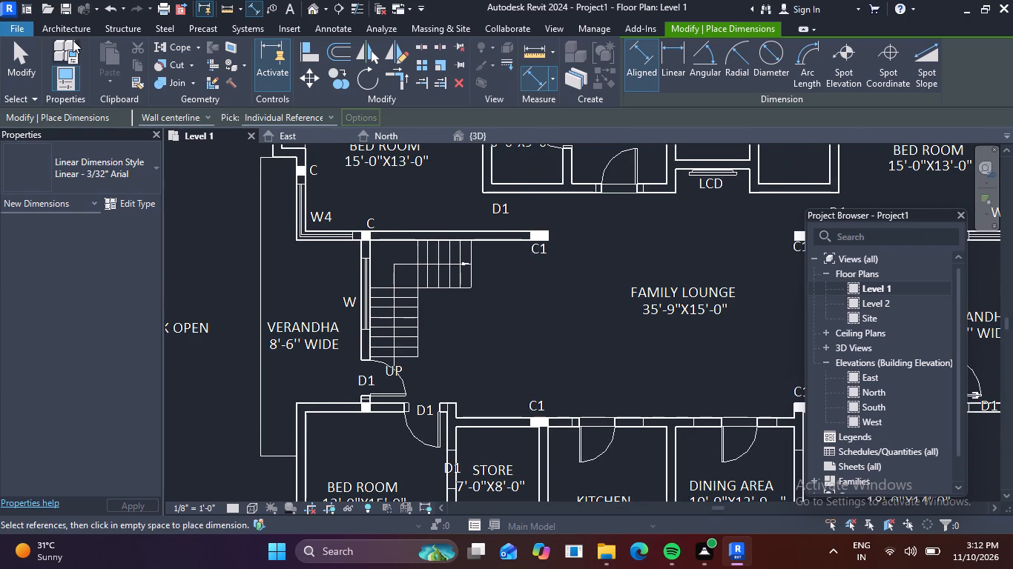
{"action": "left_click", "coordinate": [59, 29]}
{"action": "left_click", "coordinate": [133, 61]}
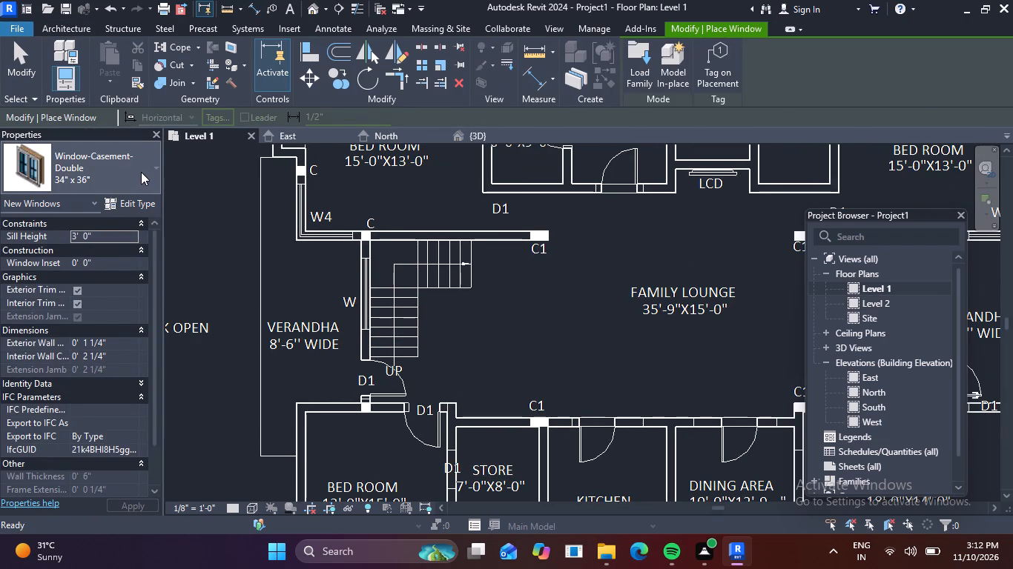
{"action": "left_click", "coordinate": [131, 207]}
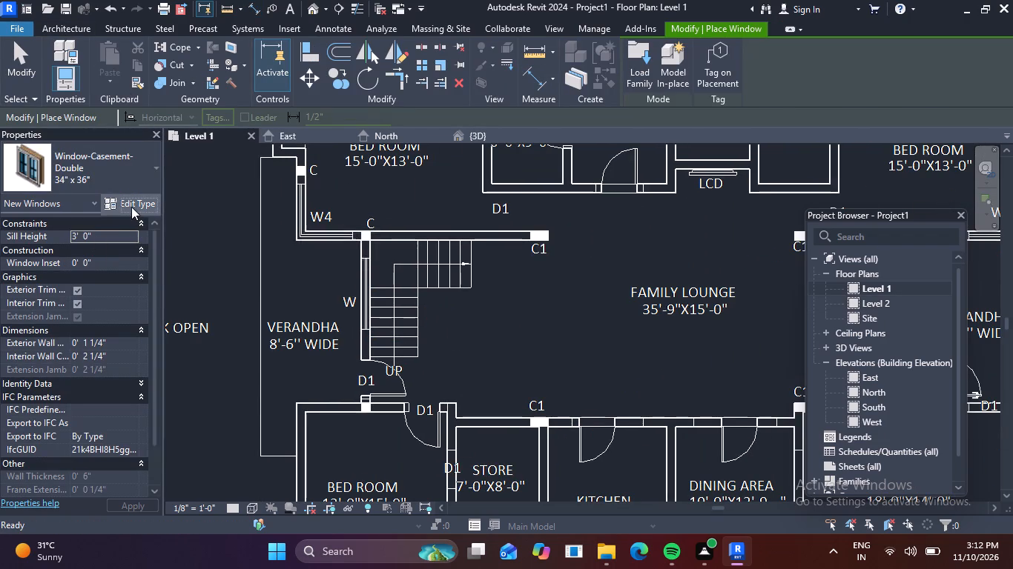
{"action": "left_click", "coordinate": [600, 96]}
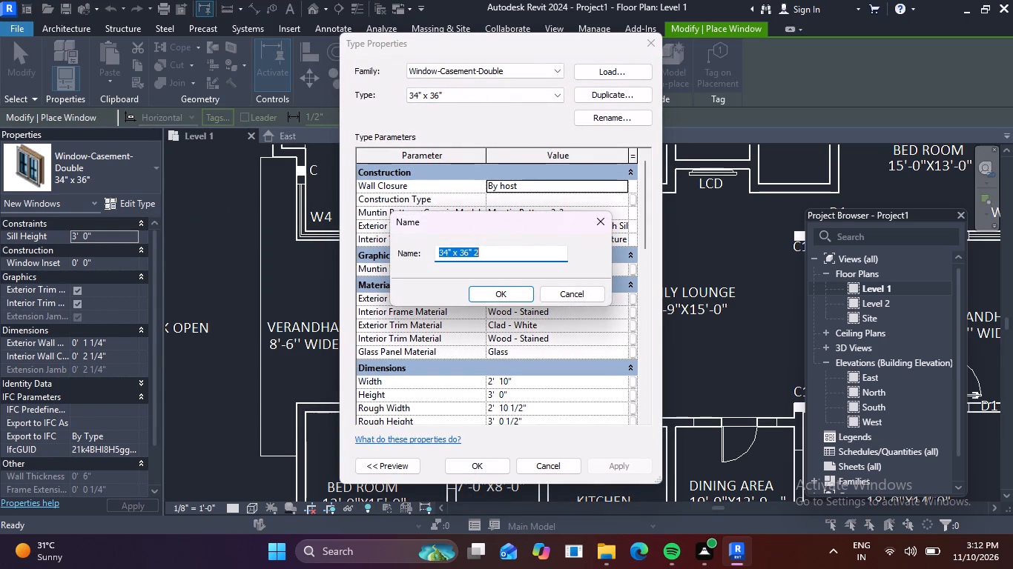
{"action": "key", "text": "BackSpace"}
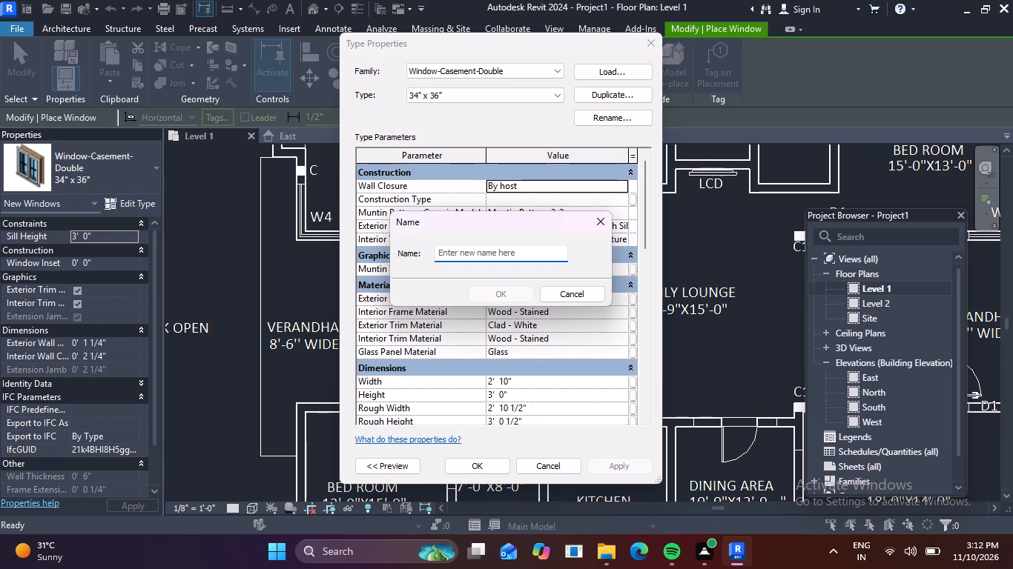
{"action": "type", "text": "36"}
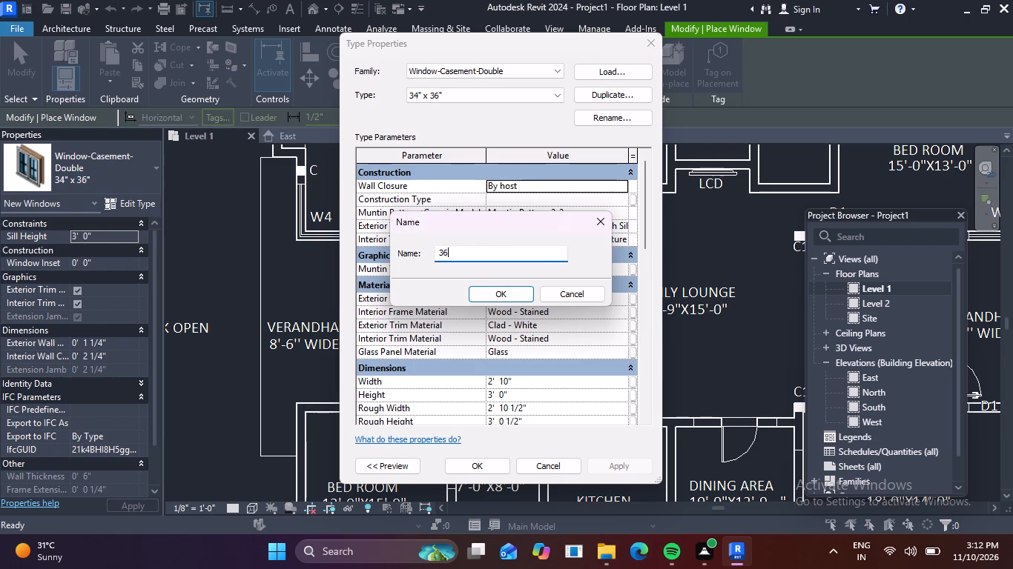
{"action": "key", "text": "x"}
{"action": "key", "text": "BackSpace"}
{"action": "key", "text": "shift+x"}
{"action": "key", "text": "BackSpace"}
{"action": "key", "text": "BackSpace"}
{"action": "type", "text": "6\""}
{"action": "key", "text": "shift+x"}
{"action": "key", "text": "4"}
{"action": "key", "text": "8"}
{"action": "key", "text": "shift+quotedbl"}
{"action": "left_click", "coordinate": [494, 290]}
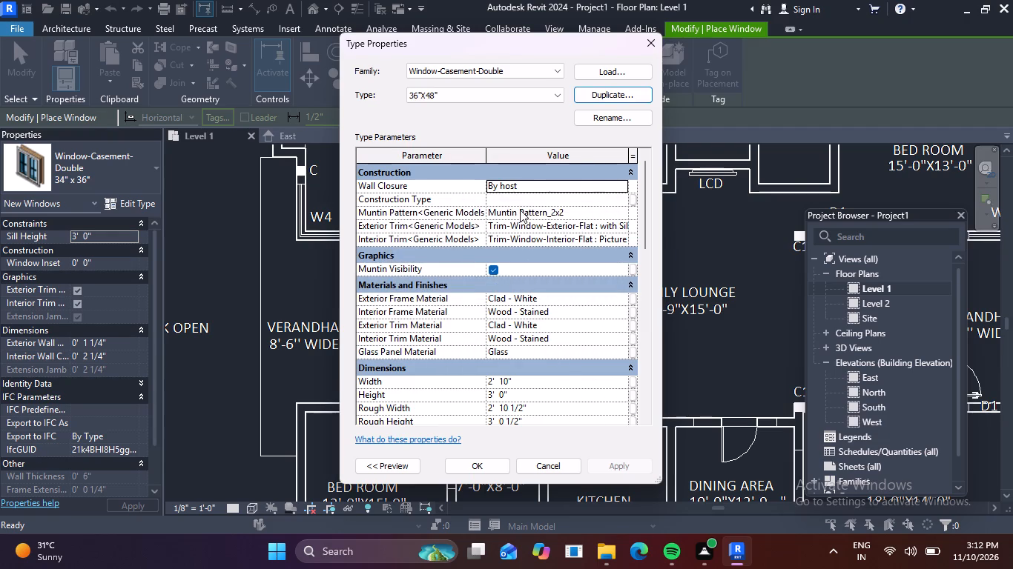
Set the height of the 36"X48" window type to 4'.
{"action": "scroll", "coordinate": [538, 193], "scroll_direction": "down", "scroll_amount": 2}
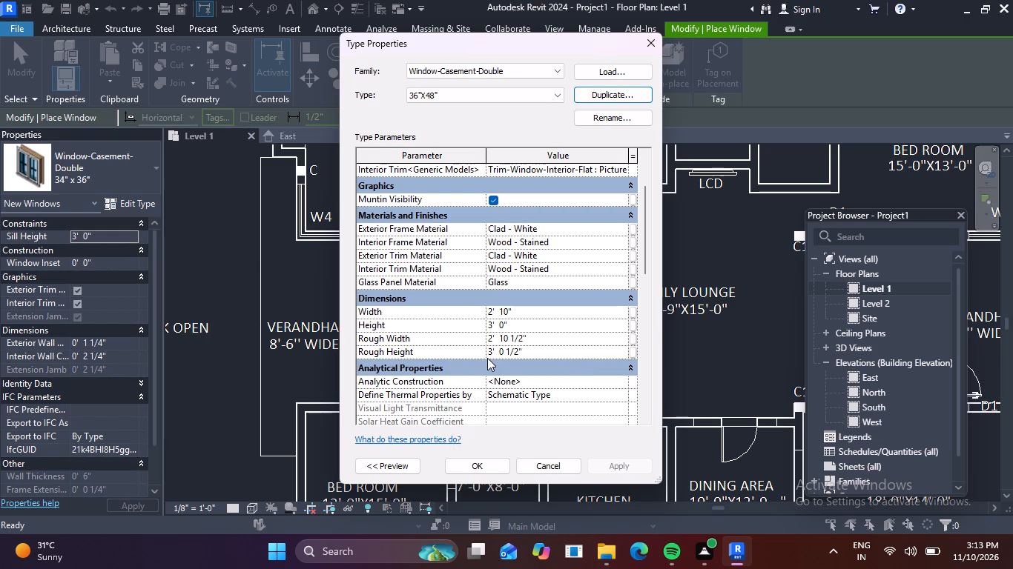
{"action": "scroll", "coordinate": [492, 357], "scroll_direction": "down", "scroll_amount": 7}
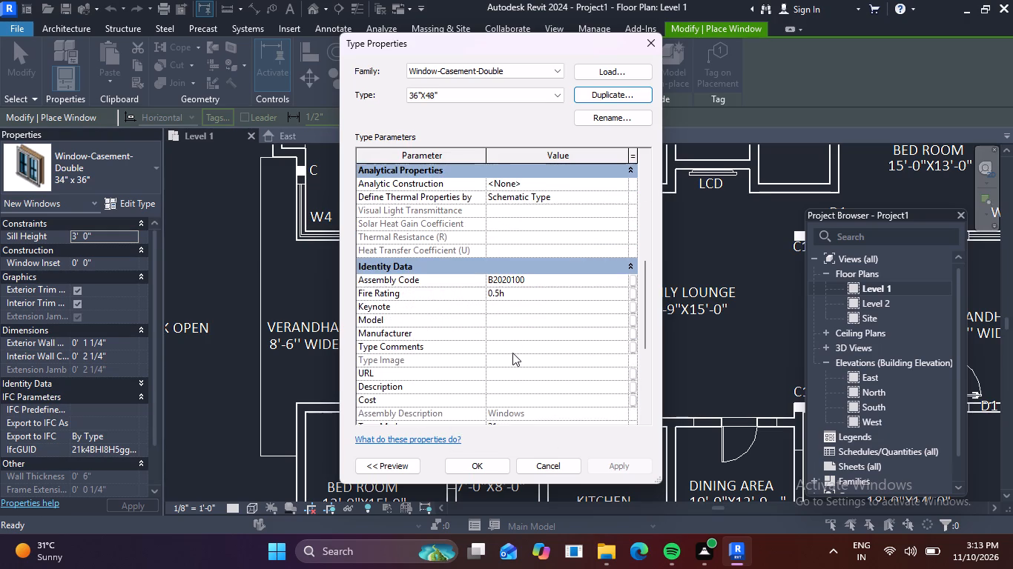
{"action": "scroll", "coordinate": [512, 353], "scroll_direction": "down", "scroll_amount": 6}
{"action": "scroll", "coordinate": [514, 356], "scroll_direction": "up", "scroll_amount": 11}
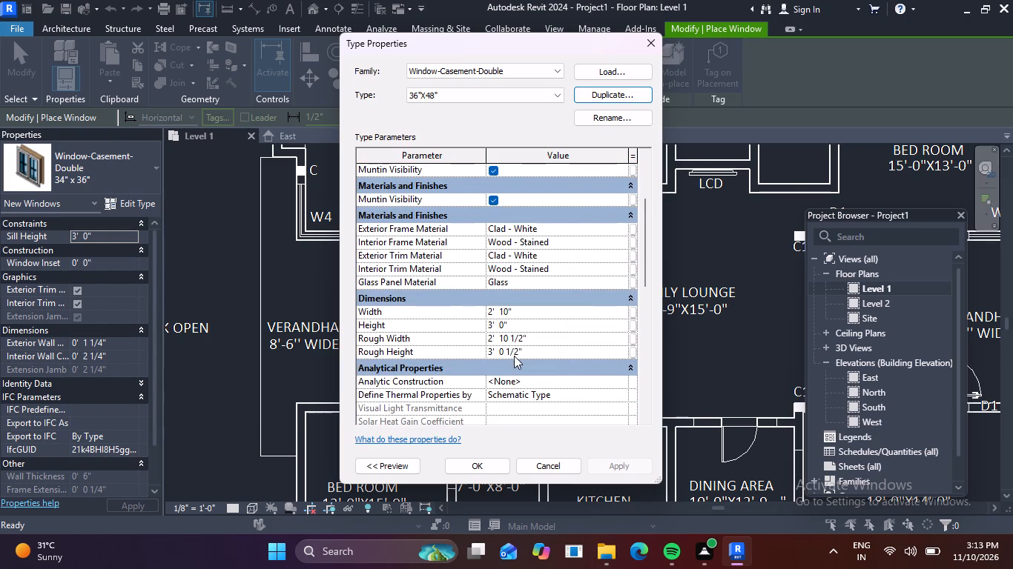
{"action": "scroll", "coordinate": [545, 353], "scroll_direction": "up", "scroll_amount": 1}
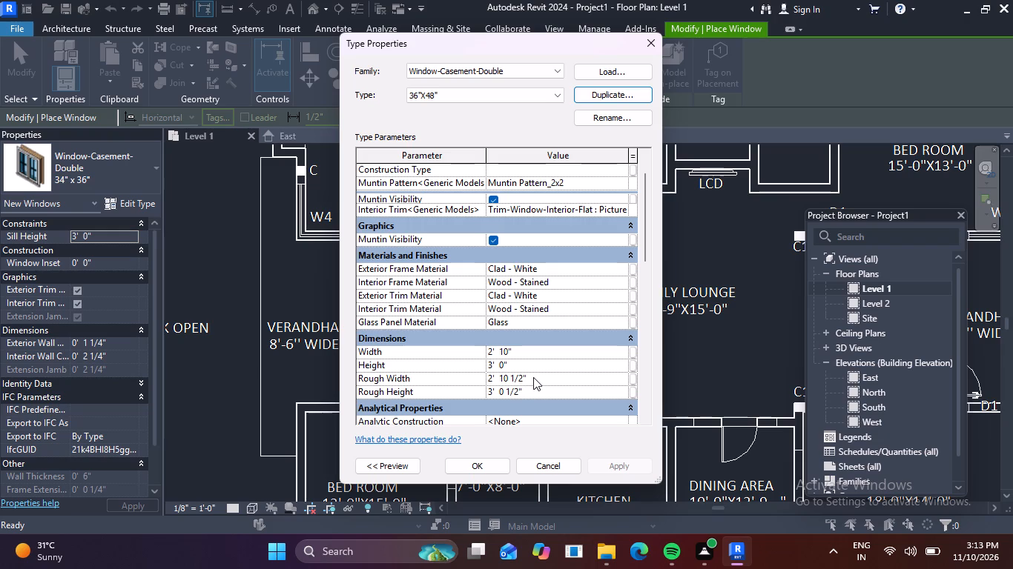
{"action": "left_click", "coordinate": [522, 367]}
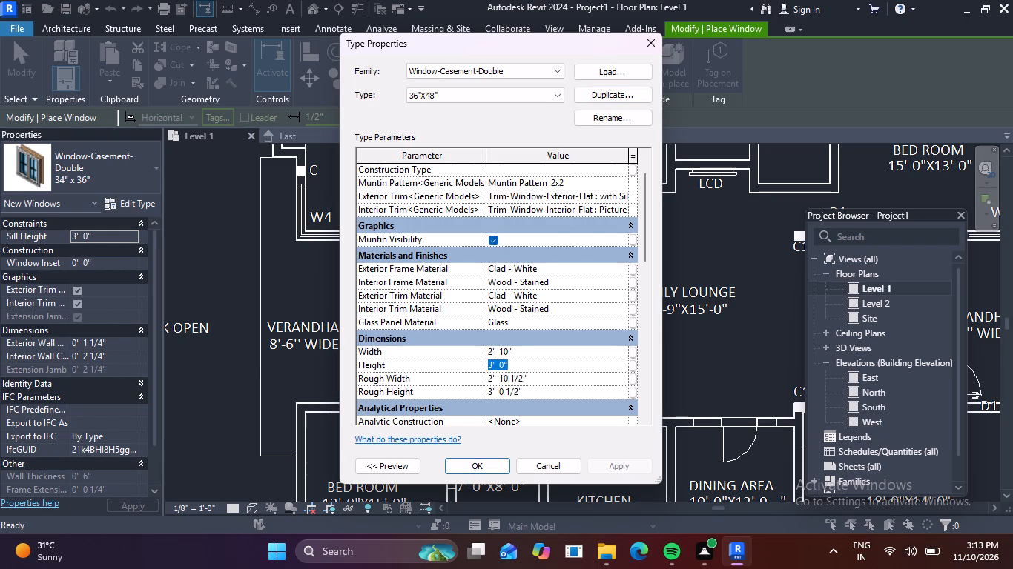
{"action": "type", "text": "4'"}
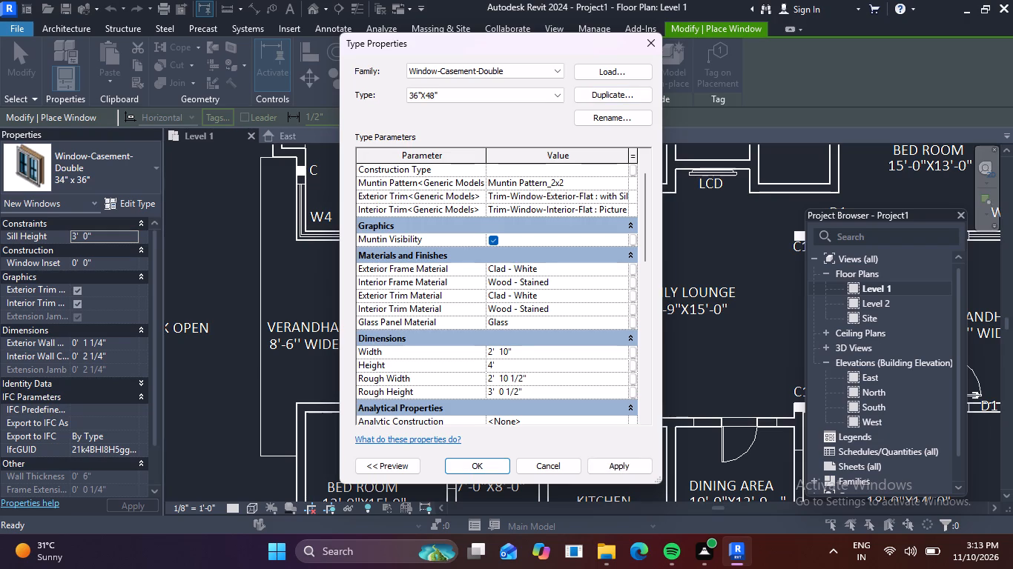
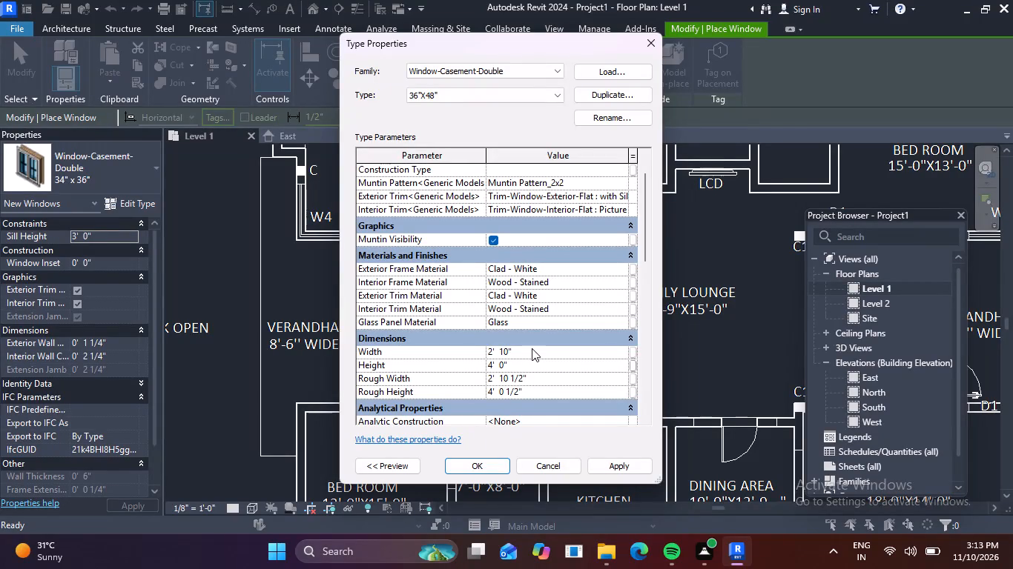
Set the width of the 36"X48" double casement window type to 3' and apply the type changes.
{"action": "left_click", "coordinate": [535, 353]}
{"action": "key", "text": "BackSpace"}
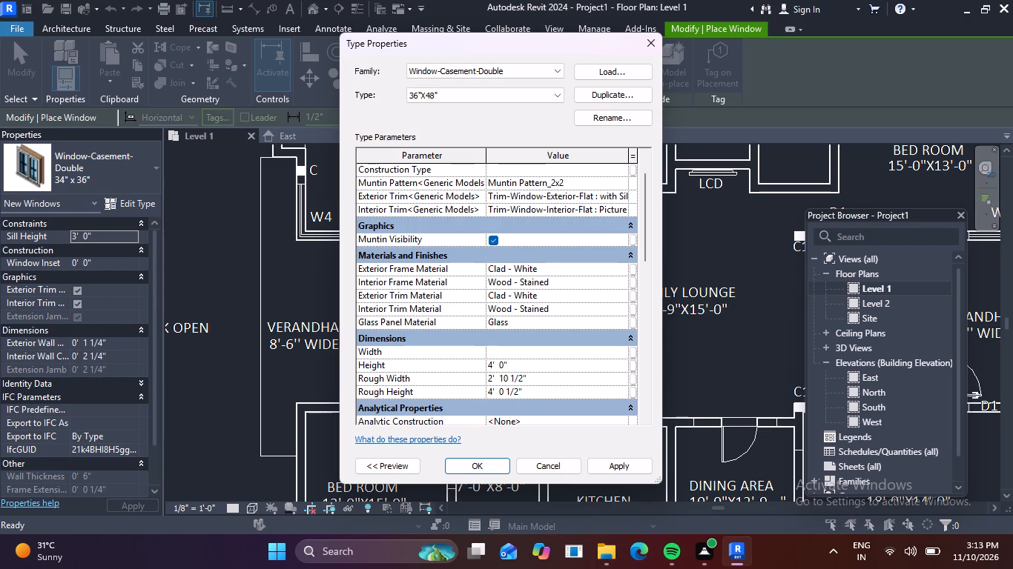
{"action": "key", "text": "3"}
{"action": "key", "text": "apostrophe"}
{"action": "key", "text": "Return"}
{"action": "left_click", "coordinate": [489, 472]}
{"action": "left_click", "coordinate": [493, 466]}
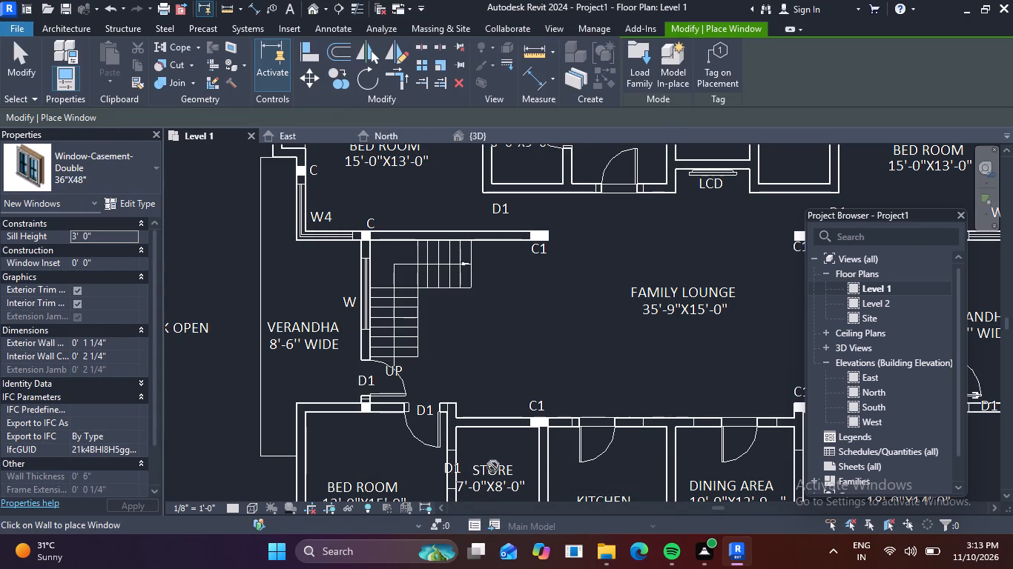
Place a 36"X48" double casement window at the V opening in the washing area's exterior wall.
{"action": "scroll", "coordinate": [547, 336], "scroll_direction": "down", "scroll_amount": 1}
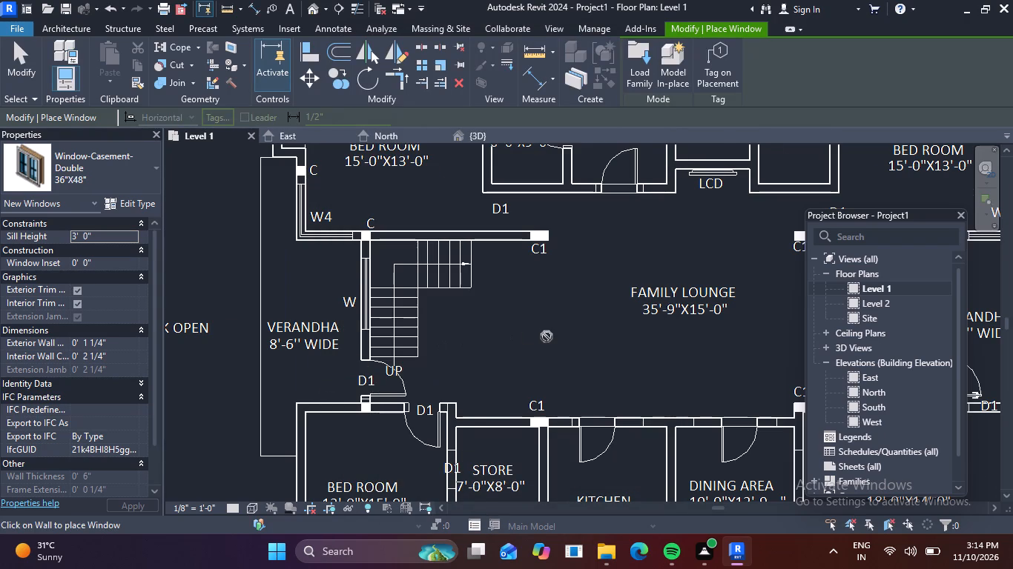
{"action": "scroll", "coordinate": [547, 336], "scroll_direction": "down", "scroll_amount": 2}
{"action": "middle_click_drag", "start_coordinate": [544, 374], "coordinate": [518, 242]}
{"action": "middle_click_drag", "start_coordinate": [486, 384], "coordinate": [476, 313]}
{"action": "scroll", "coordinate": [469, 357], "scroll_direction": "up", "scroll_amount": 5}
{"action": "scroll", "coordinate": [489, 276], "scroll_direction": "up", "scroll_amount": 4}
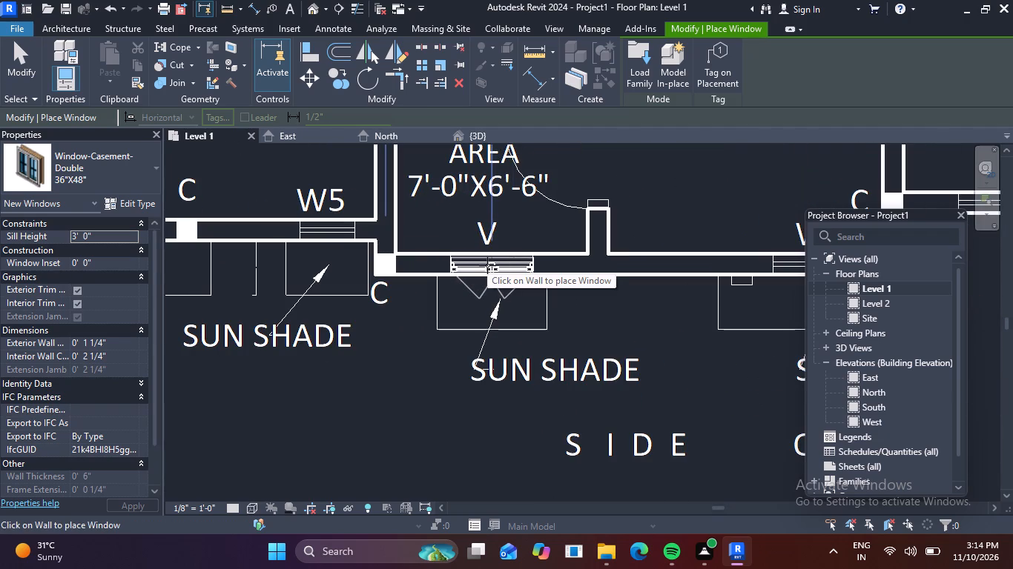
{"action": "left_click", "coordinate": [487, 265]}
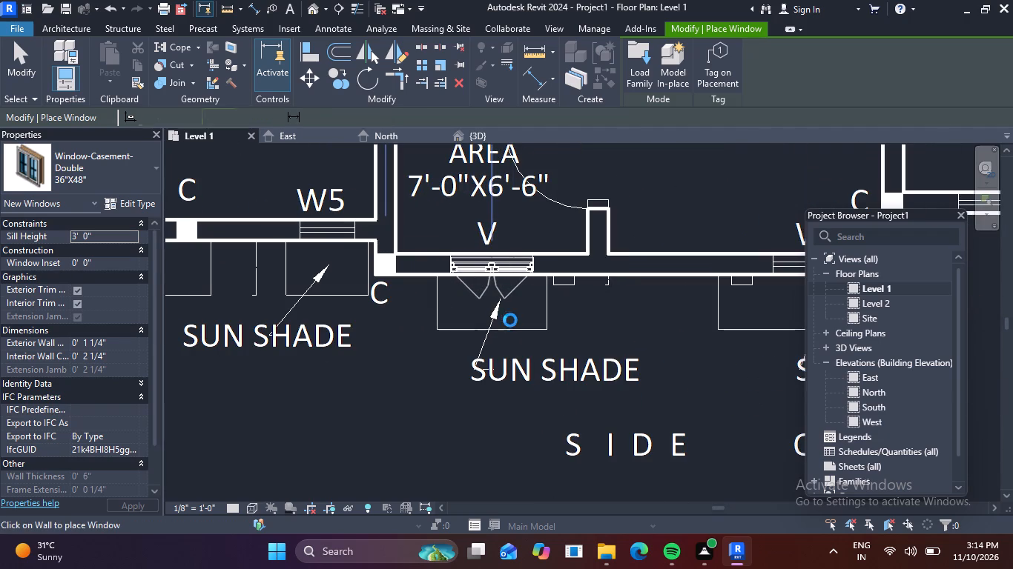
{"action": "scroll", "coordinate": [510, 320], "scroll_direction": "down", "scroll_amount": 6}
{"action": "key", "text": "Escape"}
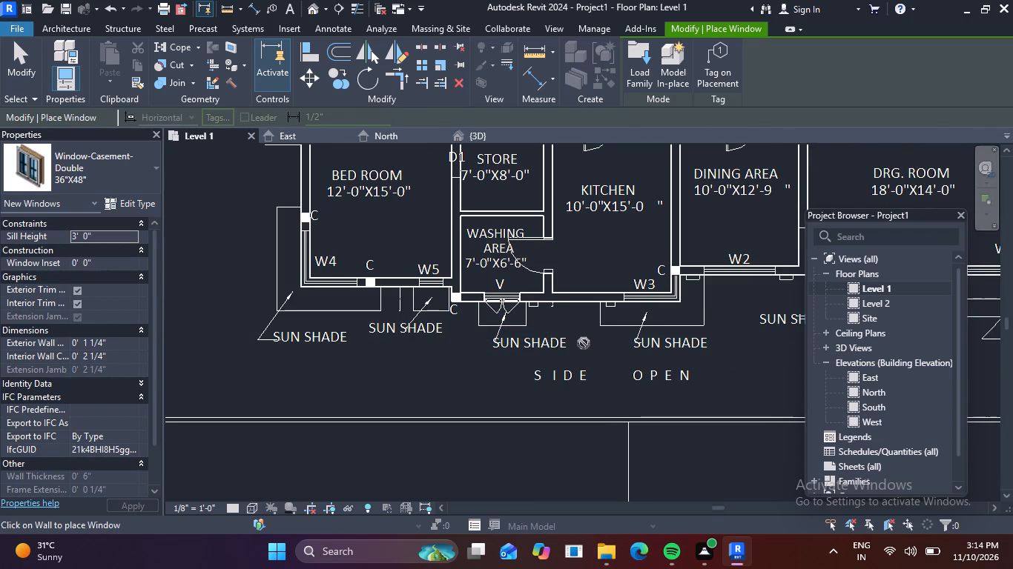
Duplicate the 36"X48" double casement window type and name the copy 24"X48".
{"action": "middle_click_drag", "start_coordinate": [393, 307], "coordinate": [400, 351]}
{"action": "middle_click", "coordinate": [400, 351]}
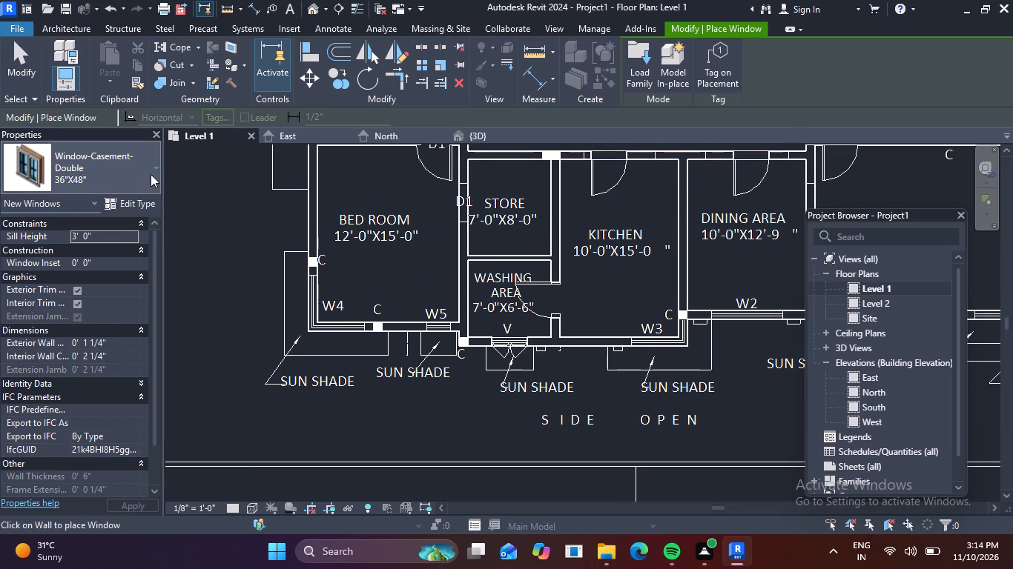
{"action": "left_click", "coordinate": [151, 174]}
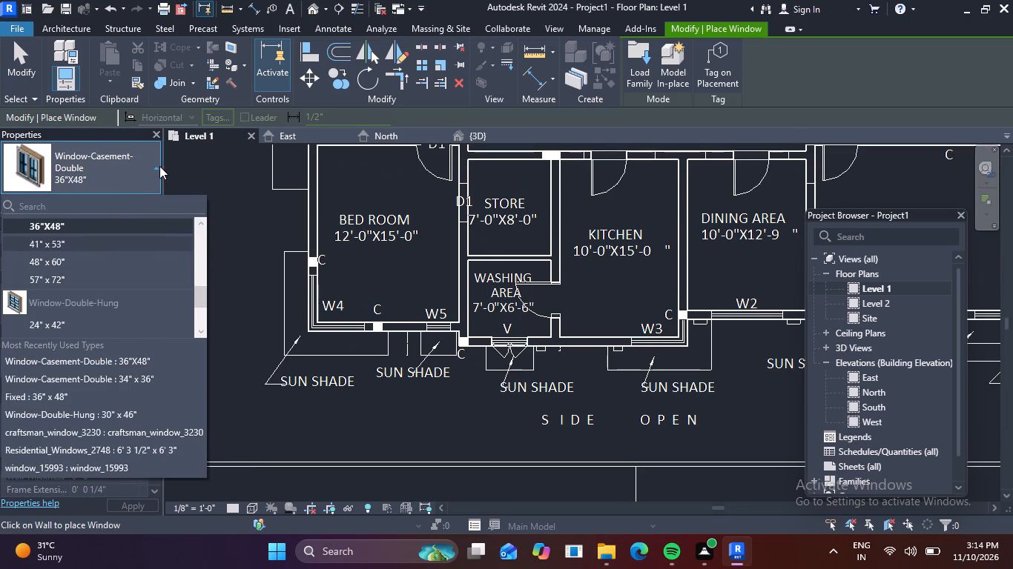
{"action": "left_click", "coordinate": [155, 163]}
{"action": "left_click", "coordinate": [151, 205]}
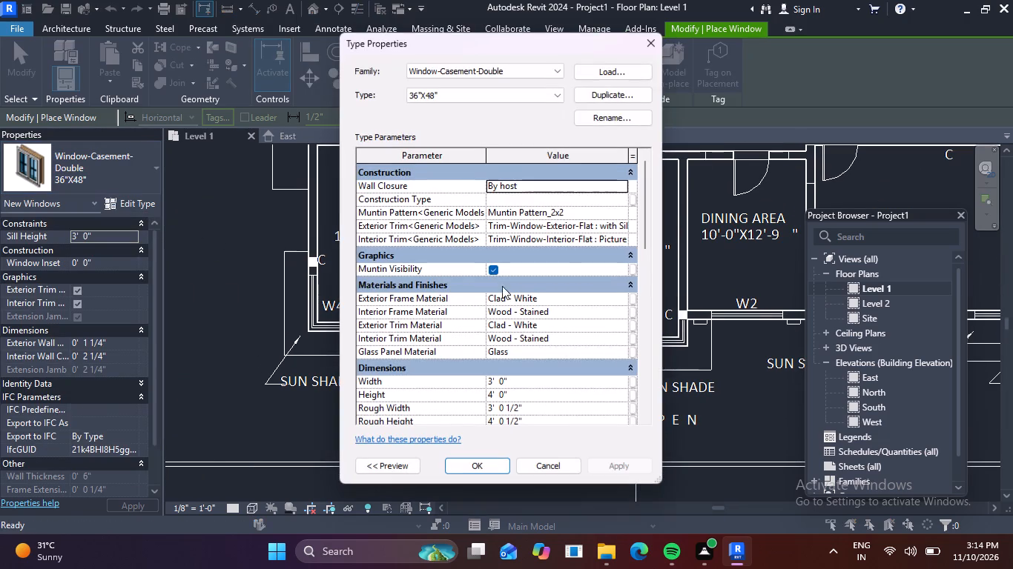
{"action": "left_click", "coordinate": [625, 91]}
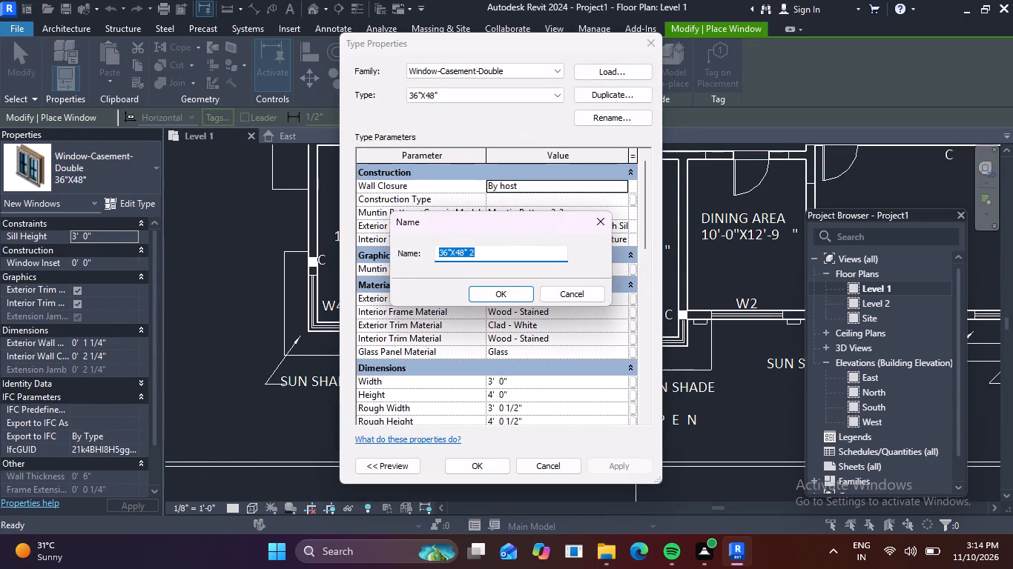
{"action": "key", "text": "BackSpace"}
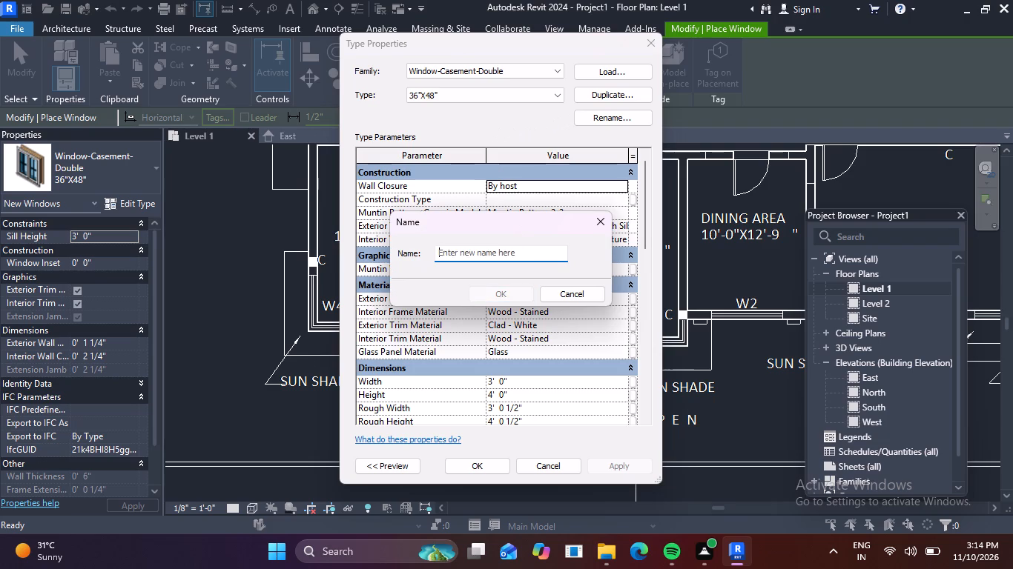
{"action": "type", "text": "24"}
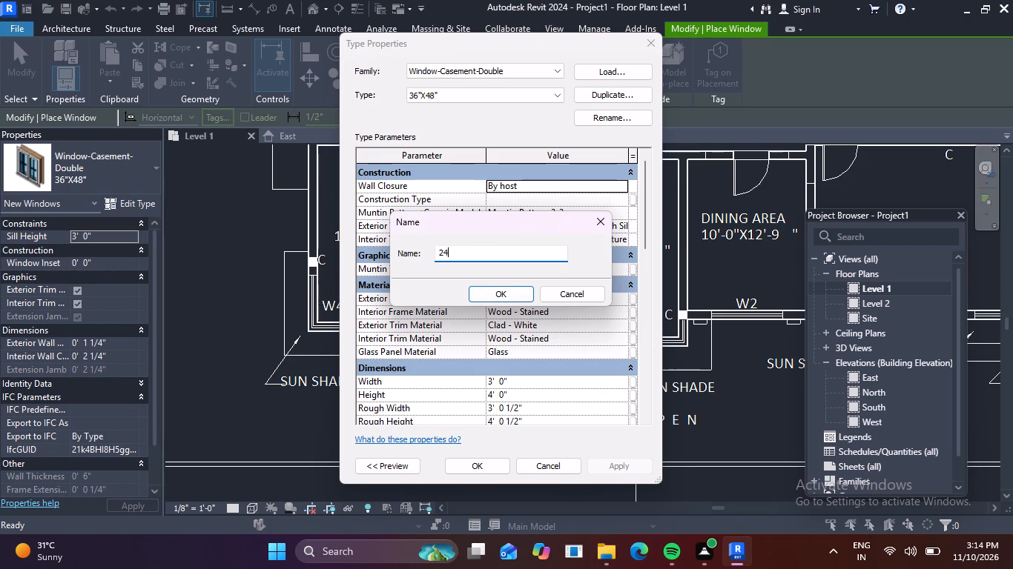
{"action": "key", "text": "shift+quotedbl"}
{"action": "key", "text": "shift+x"}
{"action": "key", "text": "4"}
{"action": "type", "text": "8\""}
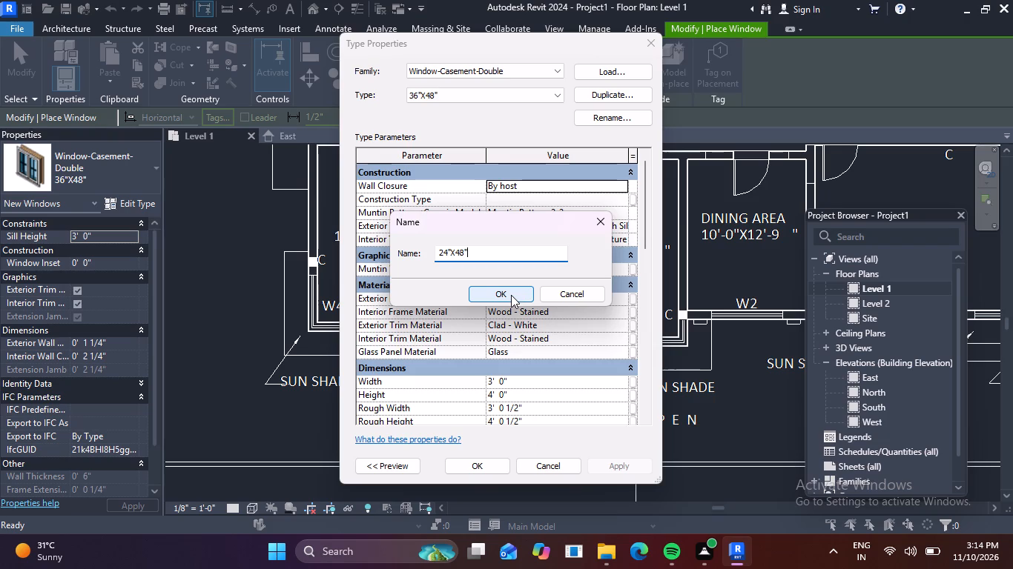
{"action": "left_click", "coordinate": [511, 295]}
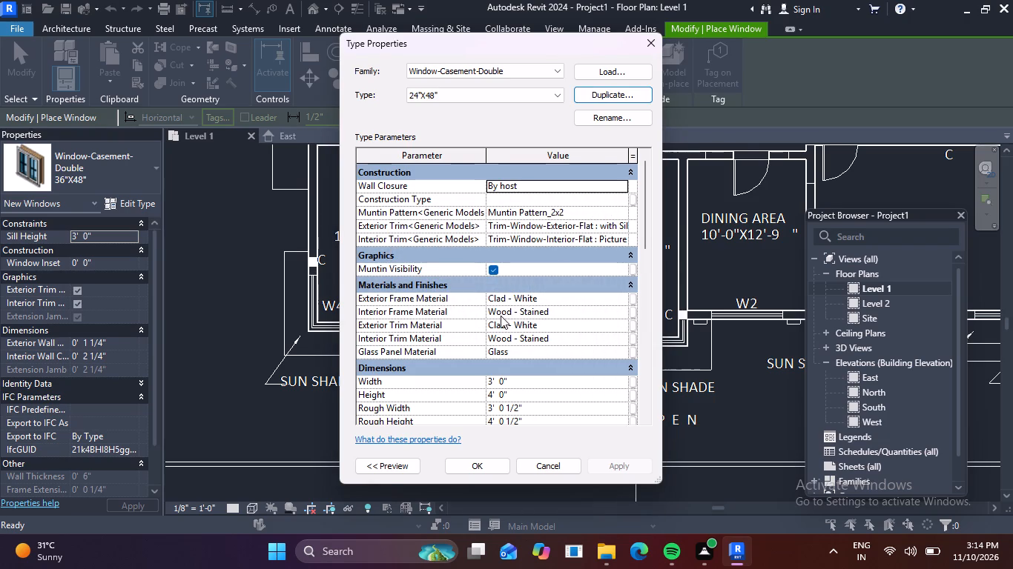
Set the width of the 24"X48" window type to 2' and apply the type changes.
{"action": "scroll", "coordinate": [502, 364], "scroll_direction": "down", "scroll_amount": 2}
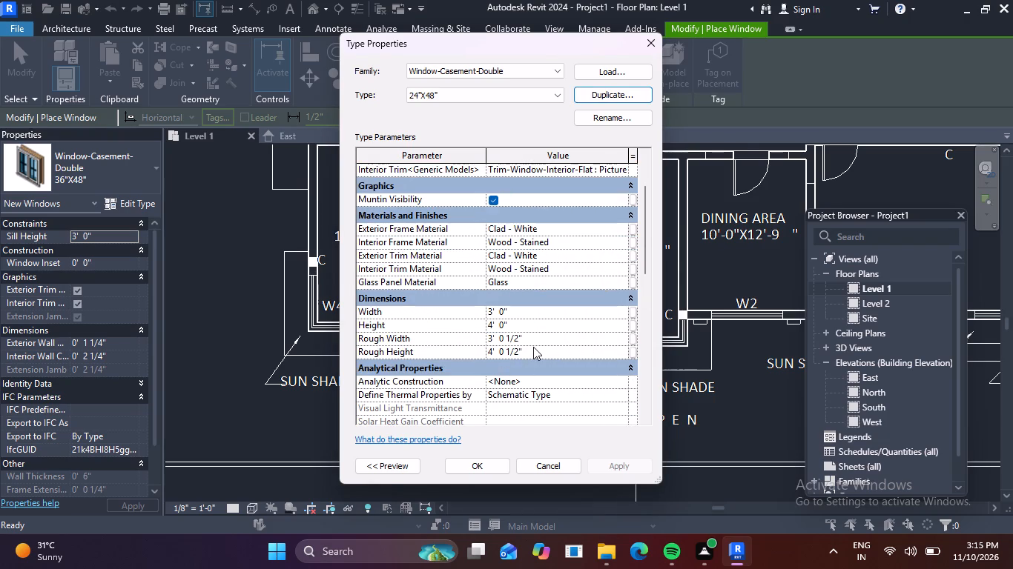
{"action": "left_click", "coordinate": [521, 310]}
{"action": "key", "text": "2"}
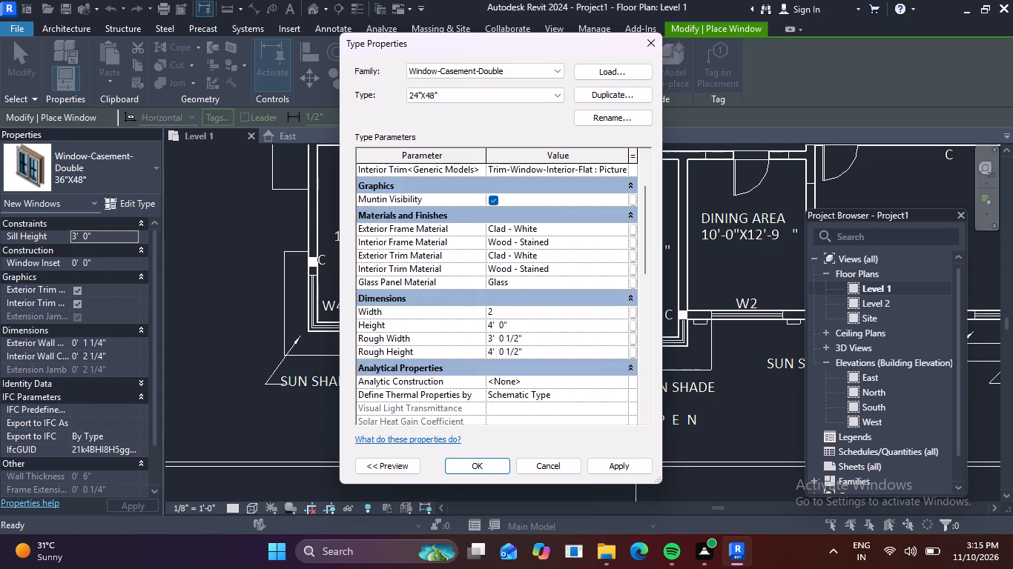
{"action": "key", "text": "apostrophe"}
{"action": "key", "text": "Return"}
{"action": "left_click", "coordinate": [488, 465]}
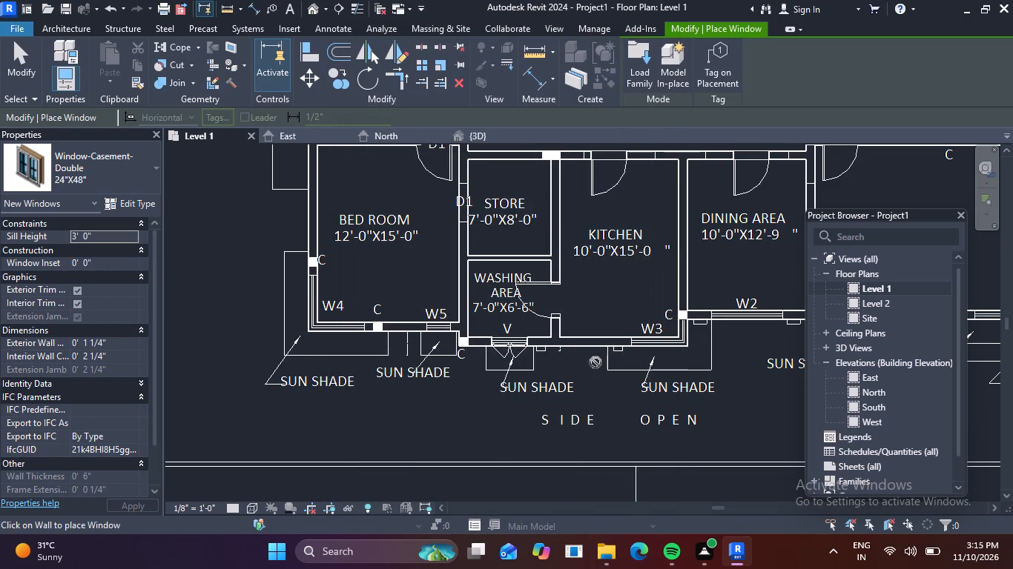
Place a 24"X48" double casement window at the W5 opening in the bedroom's exterior wall.
{"action": "middle_click_drag", "start_coordinate": [577, 355], "coordinate": [537, 361]}
{"action": "scroll", "coordinate": [469, 355], "scroll_direction": "up", "scroll_amount": 5}
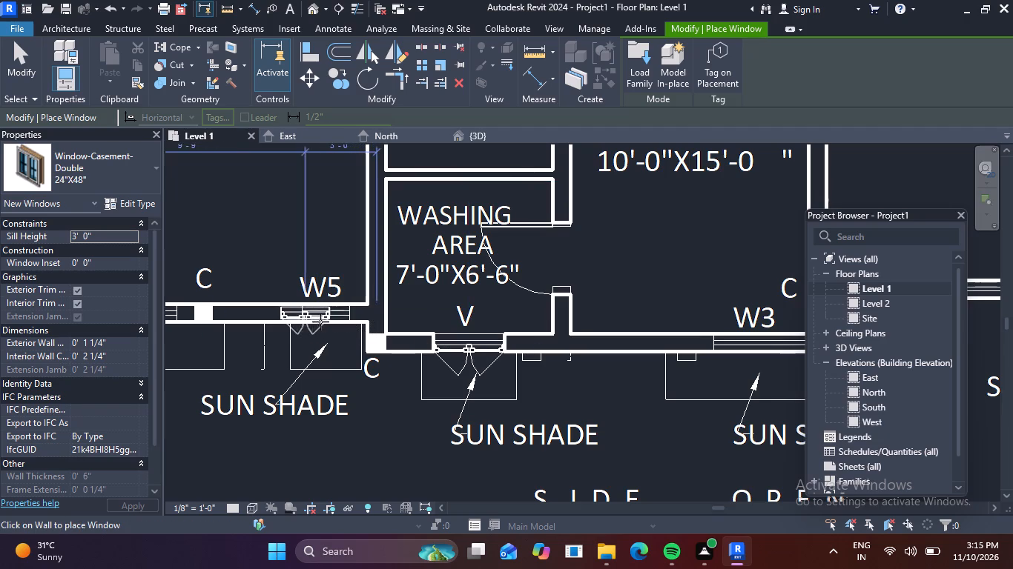
{"action": "scroll", "coordinate": [333, 319], "scroll_direction": "up", "scroll_amount": 3}
{"action": "middle_click_drag", "start_coordinate": [381, 325], "coordinate": [471, 325]}
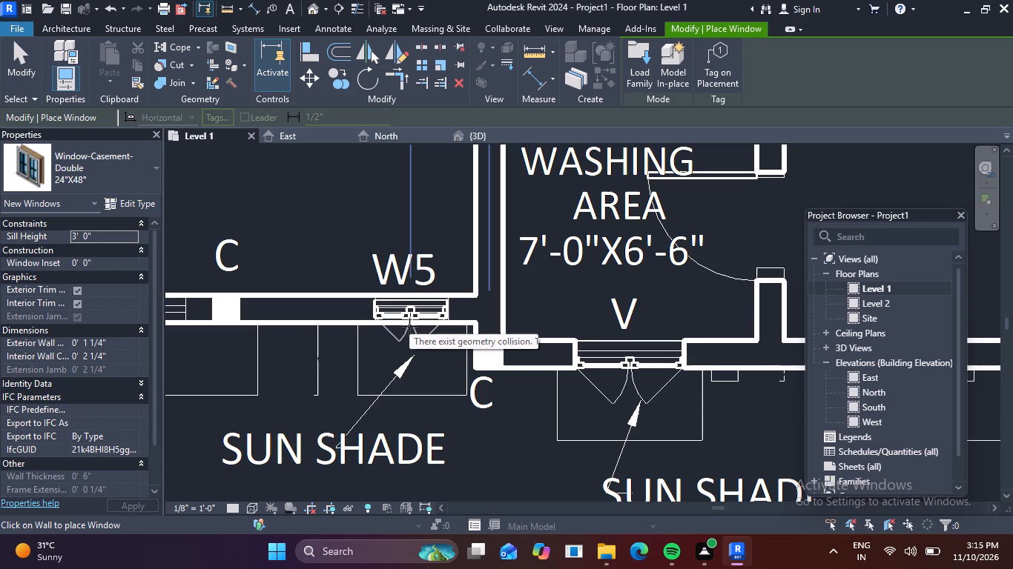
{"action": "left_click", "coordinate": [409, 326]}
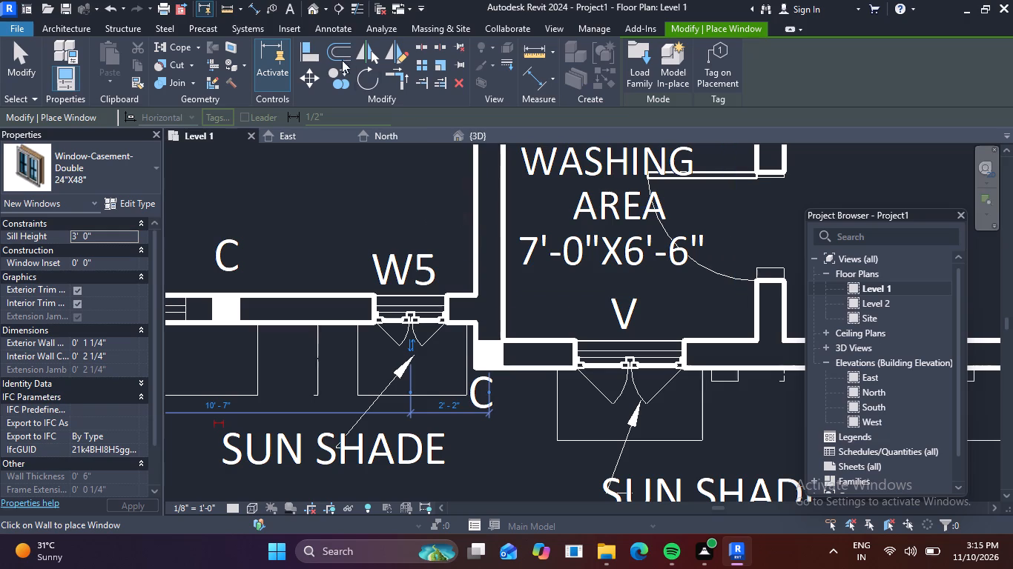
In the 3D view, nudge the 24"X48" window at W5 upward to a sill height of 5' 8".
{"action": "left_click", "coordinate": [309, 7]}
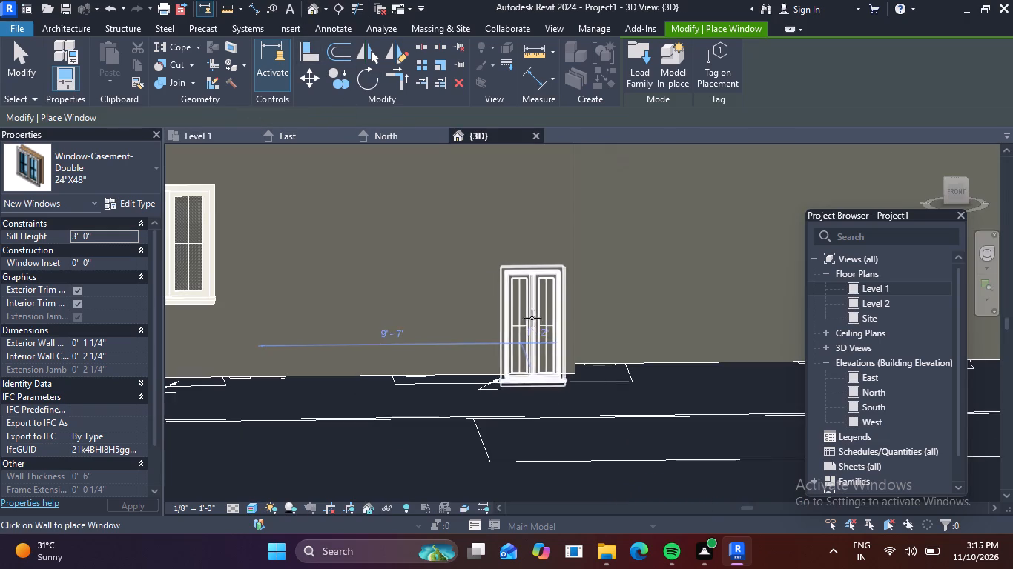
{"action": "scroll", "coordinate": [533, 318], "scroll_direction": "down", "scroll_amount": 1}
{"action": "scroll", "coordinate": [633, 379], "scroll_direction": "down", "scroll_amount": 4}
{"action": "scroll", "coordinate": [491, 413], "scroll_direction": "down", "scroll_amount": 1}
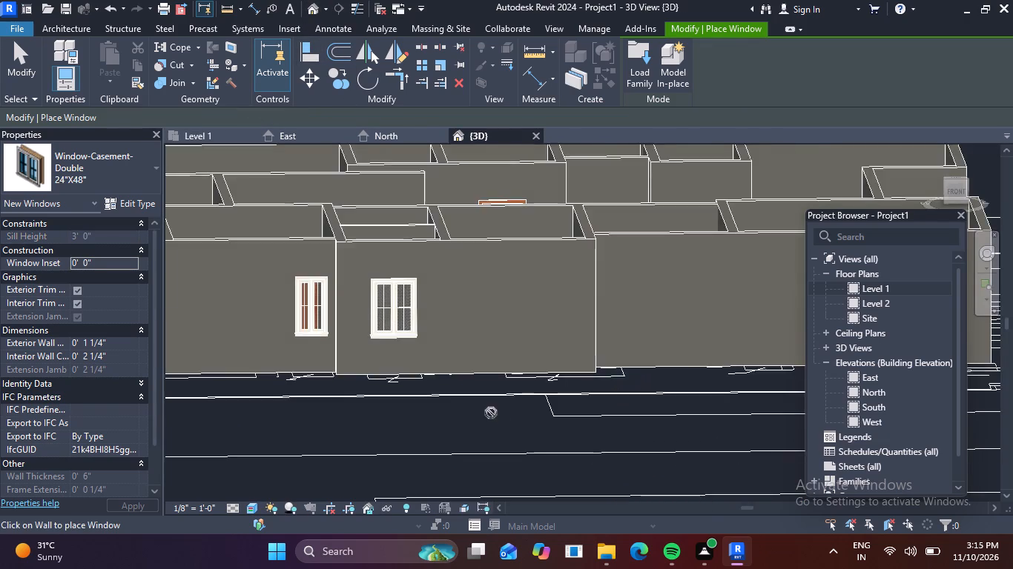
{"action": "middle_click_drag", "start_coordinate": [491, 413], "coordinate": [554, 395]}
{"action": "key", "text": "Escape"}
{"action": "scroll", "coordinate": [417, 305], "scroll_direction": "up", "scroll_amount": 5}
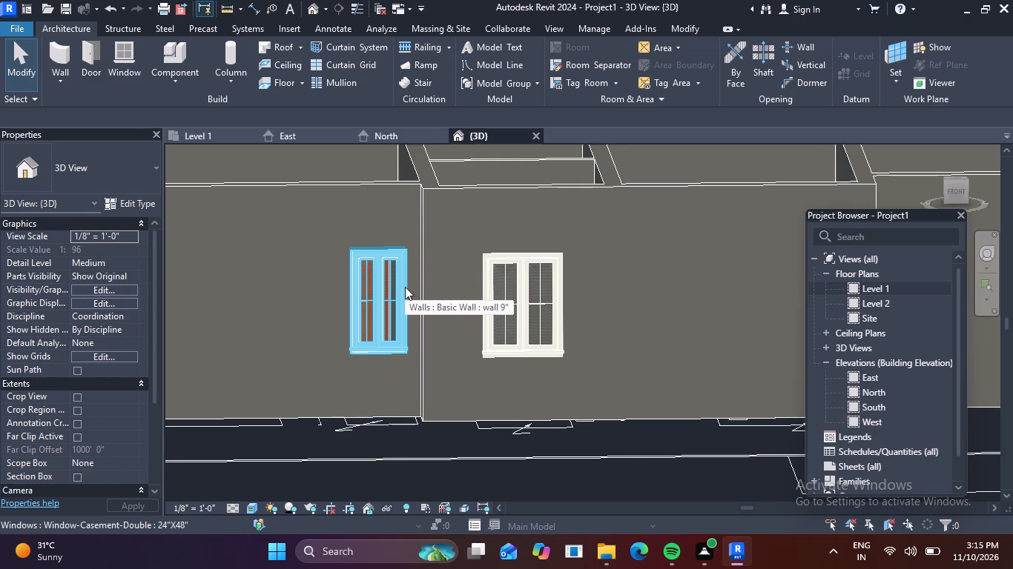
{"action": "left_click", "coordinate": [405, 287]}
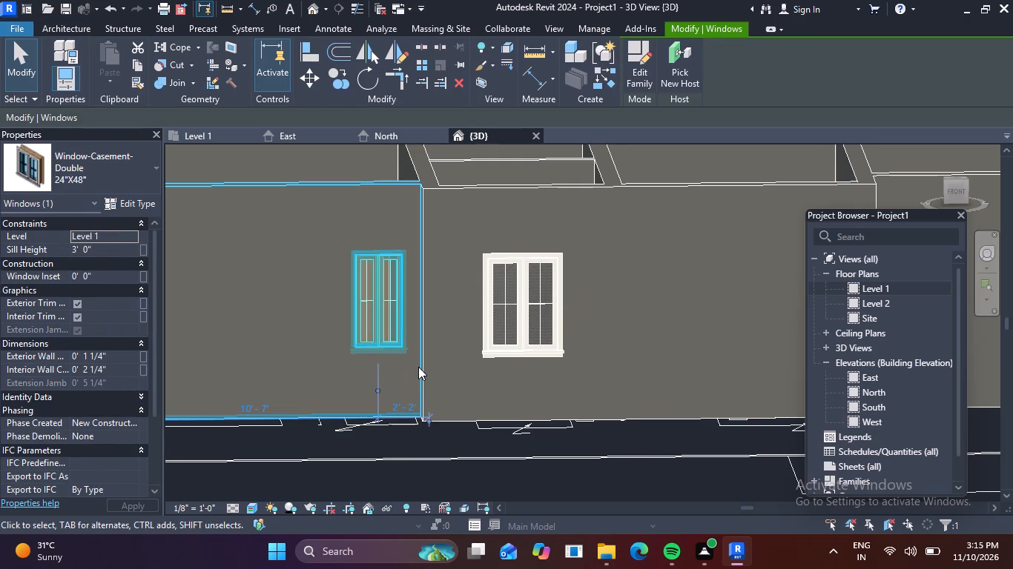
{"action": "key", "text": "ctrl+alt+Up"}
{"action": "key", "text": "ctrl+alt+Up"}
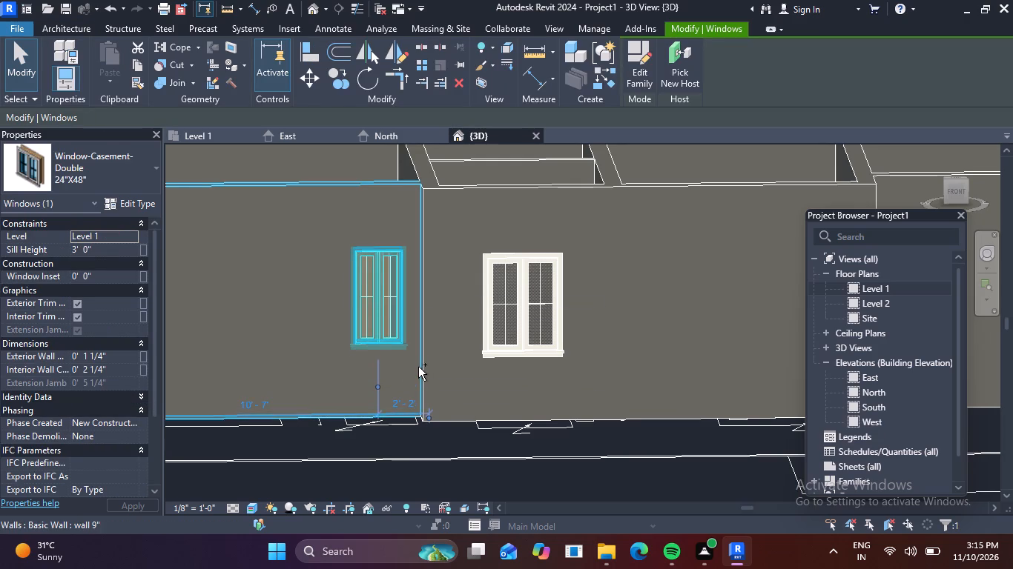
{"action": "key", "text": "ctrl+alt+Up"}
{"action": "key", "text": "ctrl+alt+Up"}
{"action": "key", "text": "ctrl+alt+Up"}
{"action": "key", "text": "ctrl+alt+Up"}
{"action": "key", "text": "ctrl+alt+Up"}
{"action": "key", "text": "ctrl+alt+Up"}
{"action": "key", "text": "ctrl+alt+Up"}
{"action": "key", "text": "ctrl+alt+Up"}
{"action": "key", "text": "ctrl+alt+Up"}
{"action": "key", "text": "ctrl+alt+Up"}
{"action": "key", "text": "ctrl+alt+Up"}
{"action": "key", "text": "ctrl+alt+Up"}
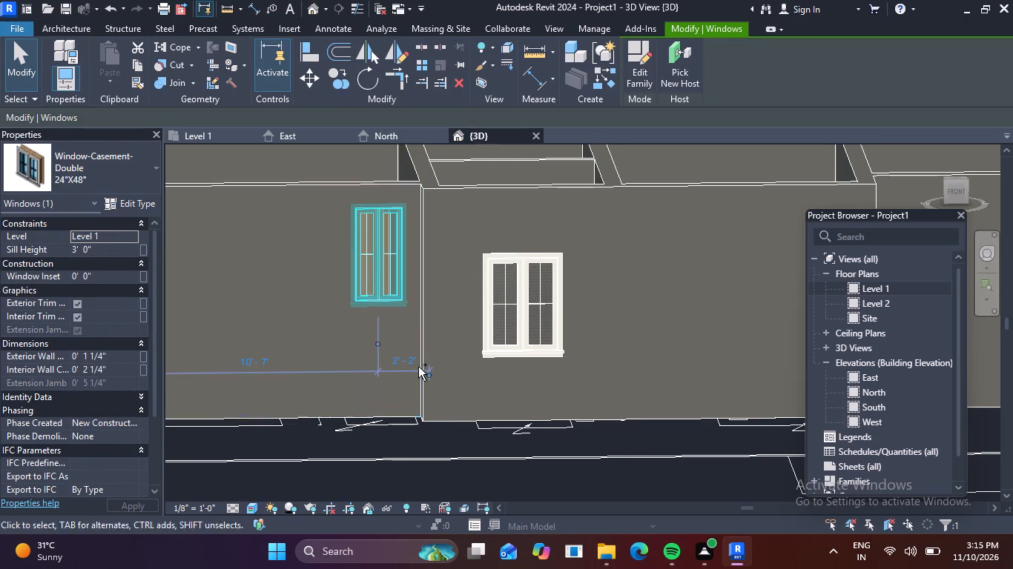
{"action": "key", "text": "ctrl+alt+Up"}
{"action": "key", "text": "ctrl+alt+Up"}
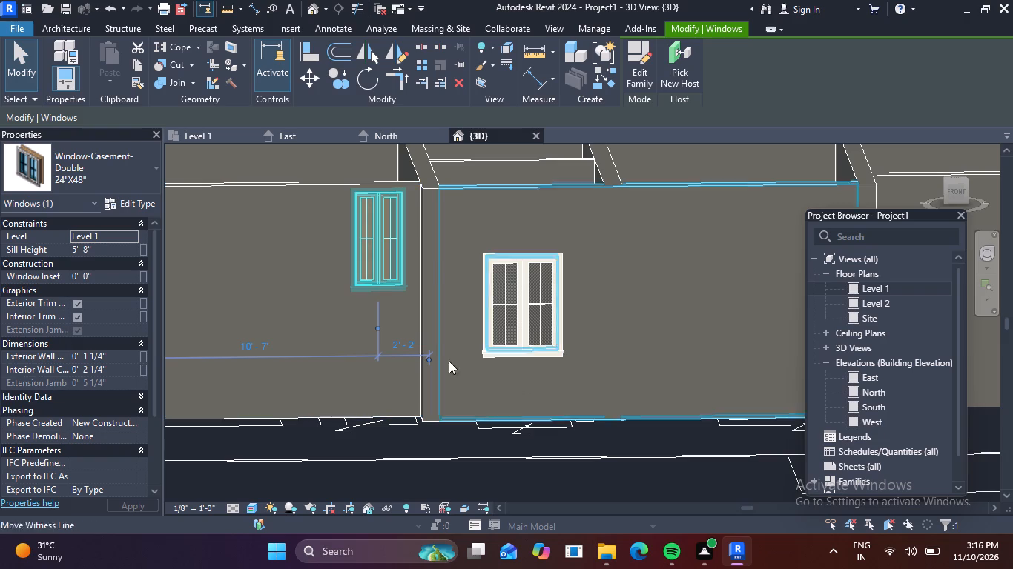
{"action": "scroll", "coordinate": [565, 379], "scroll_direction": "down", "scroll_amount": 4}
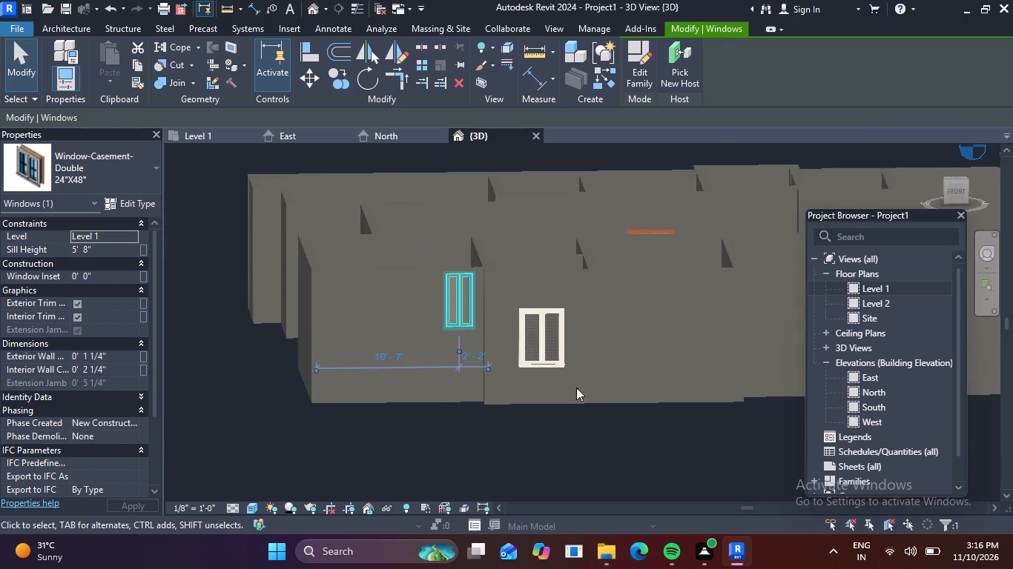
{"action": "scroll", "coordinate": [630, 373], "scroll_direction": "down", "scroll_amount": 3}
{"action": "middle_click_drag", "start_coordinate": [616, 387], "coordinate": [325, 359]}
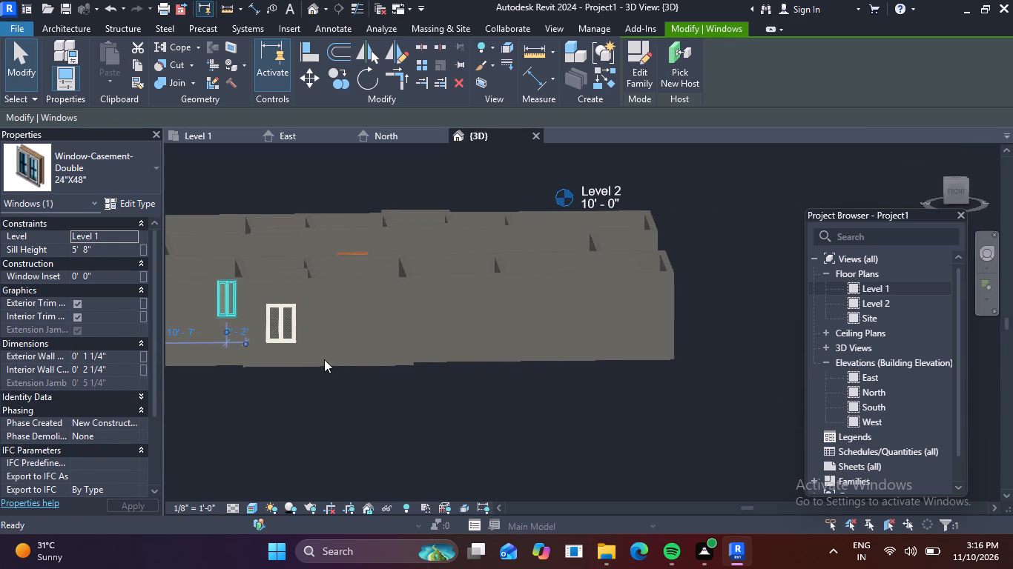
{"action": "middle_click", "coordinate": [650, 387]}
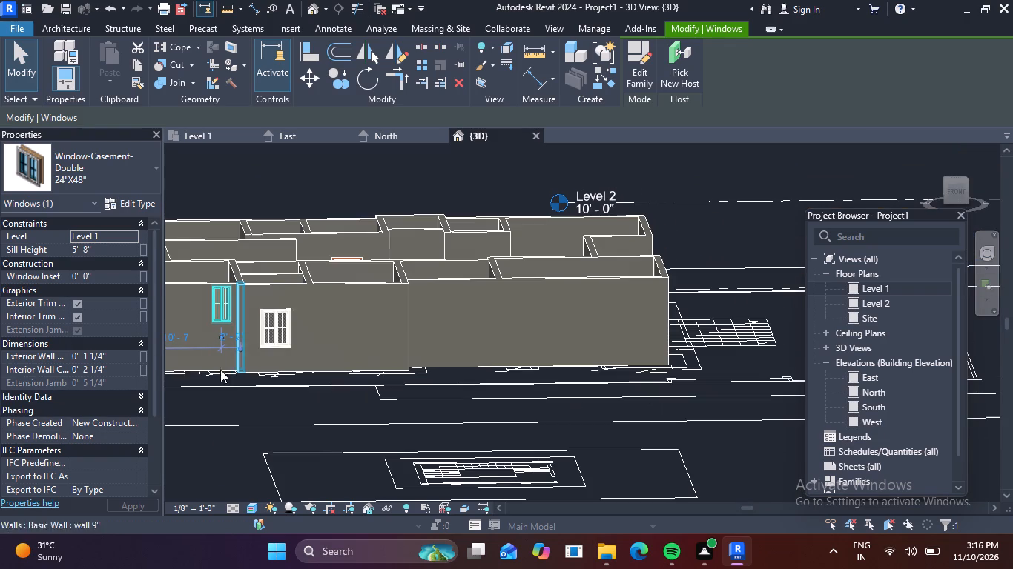
Examine the casement windows and the exterior wall along the bedroom, washing area and kitchen in the 3D view.
{"action": "middle_click_drag", "start_coordinate": [228, 339], "coordinate": [420, 342]}
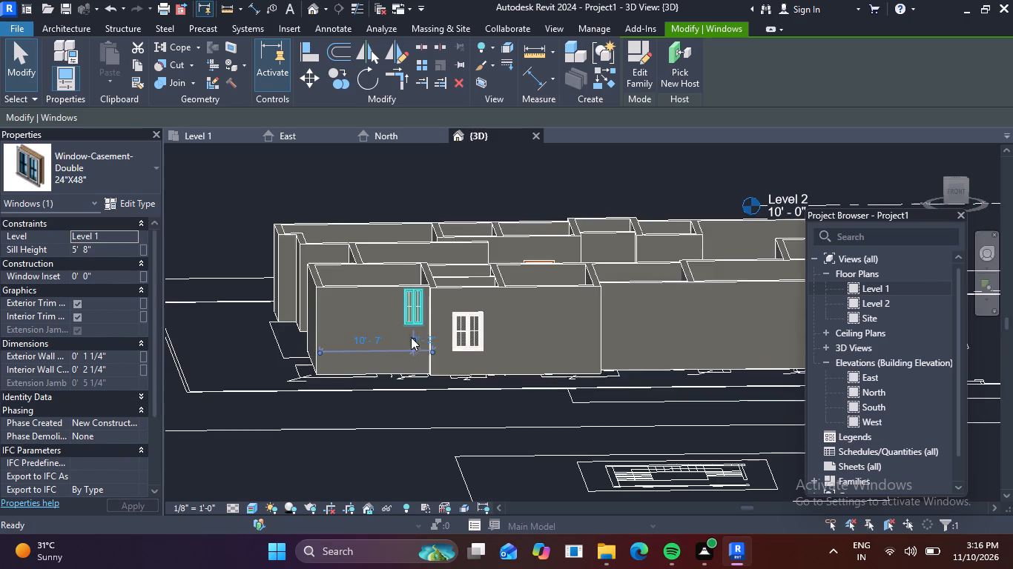
{"action": "scroll", "coordinate": [415, 314], "scroll_direction": "up", "scroll_amount": 4}
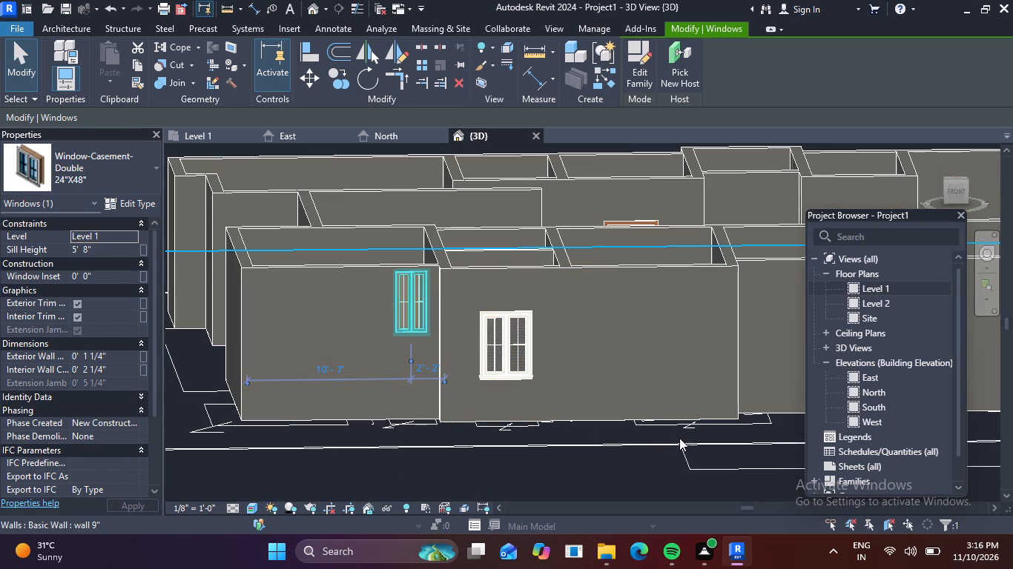
{"action": "middle_click_drag", "start_coordinate": [623, 434], "coordinate": [613, 456], "text": "shift"}
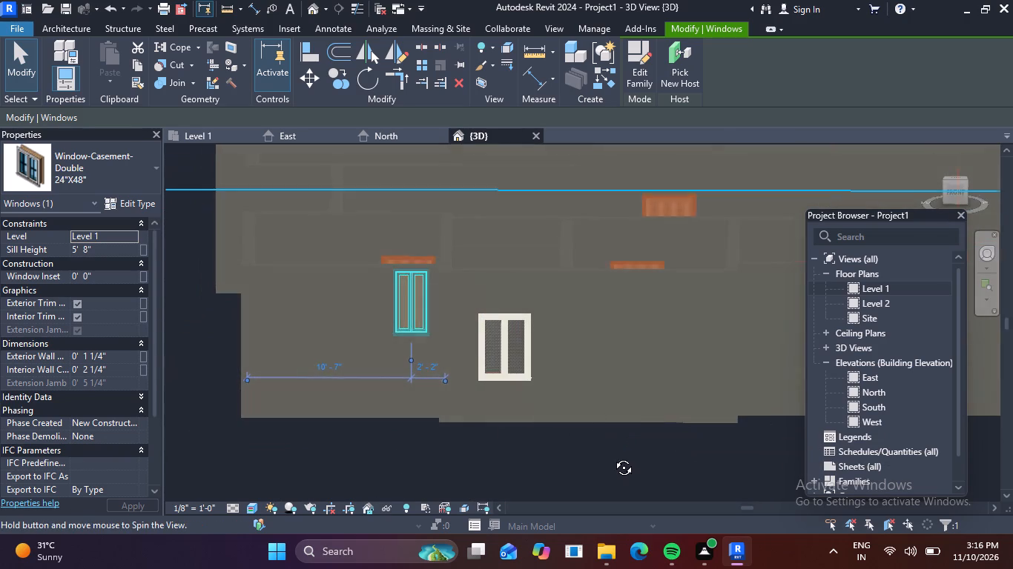
{"action": "middle_click_drag", "start_coordinate": [613, 456], "coordinate": [621, 568], "text": "shift"}
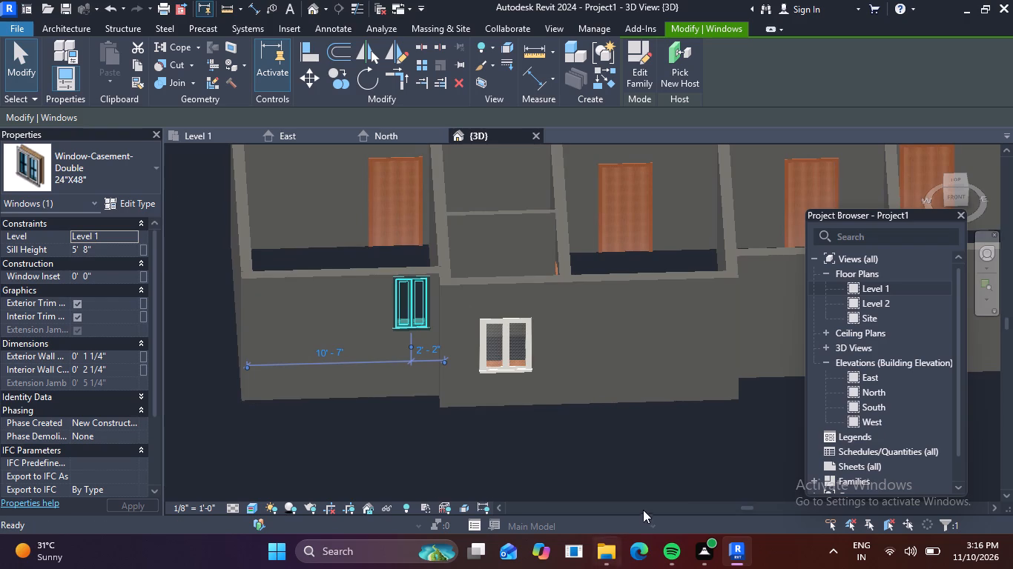
{"action": "middle_click_drag", "start_coordinate": [647, 507], "coordinate": [581, 492], "text": "shift"}
{"action": "middle_click_drag", "start_coordinate": [721, 430], "coordinate": [677, 433], "text": "shift"}
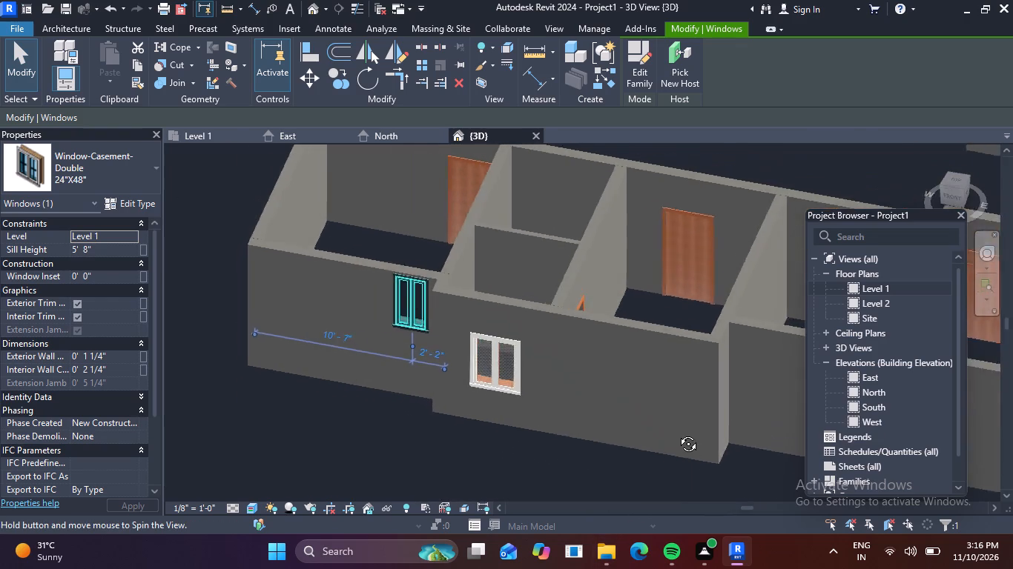
{"action": "middle_click_drag", "start_coordinate": [677, 433], "coordinate": [667, 433], "text": "shift"}
{"action": "middle_click_drag", "start_coordinate": [768, 459], "coordinate": [595, 365]}
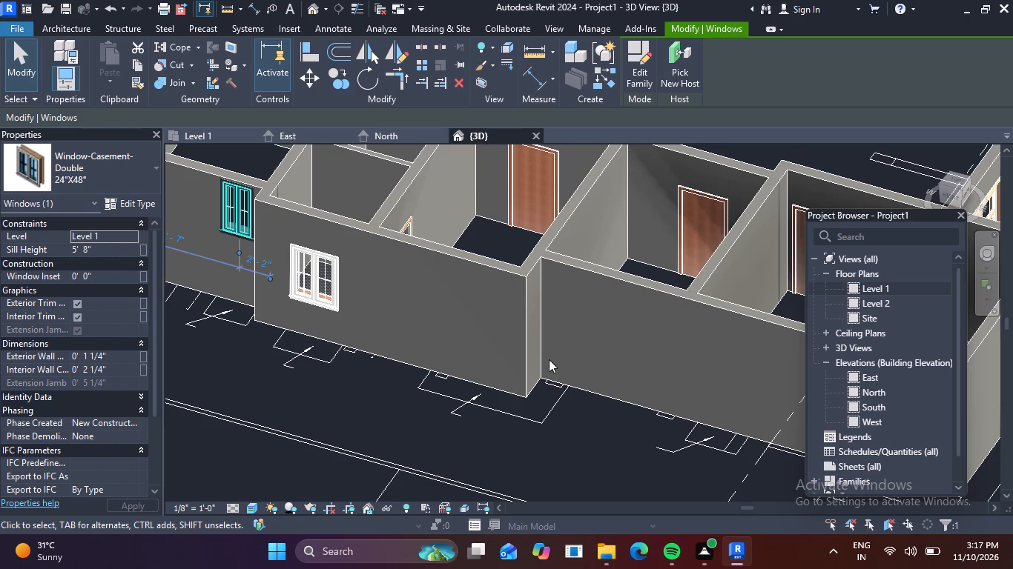
{"action": "scroll", "coordinate": [516, 357], "scroll_direction": "down", "scroll_amount": 3}
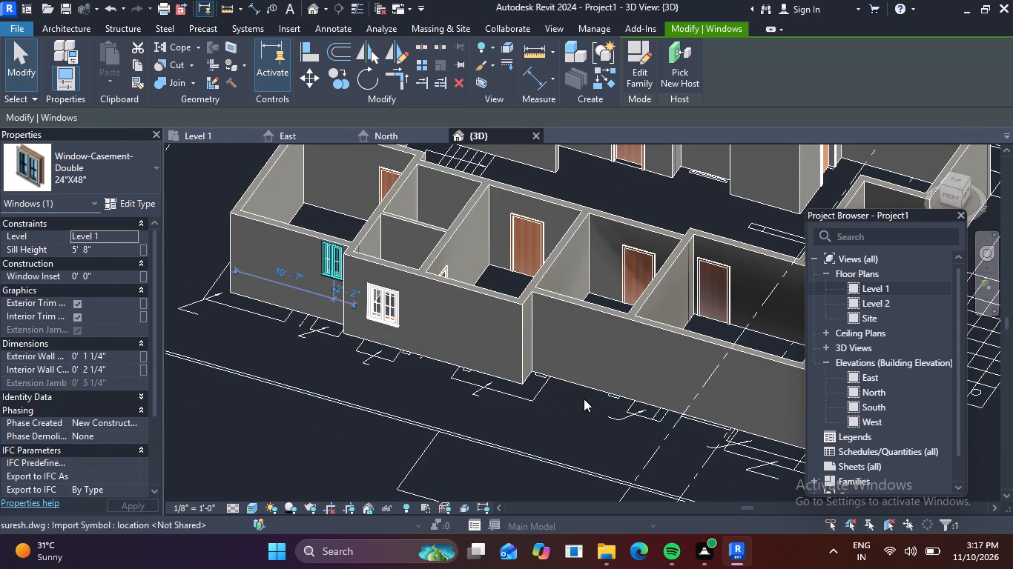
{"action": "middle_click_drag", "start_coordinate": [590, 409], "coordinate": [595, 433]}
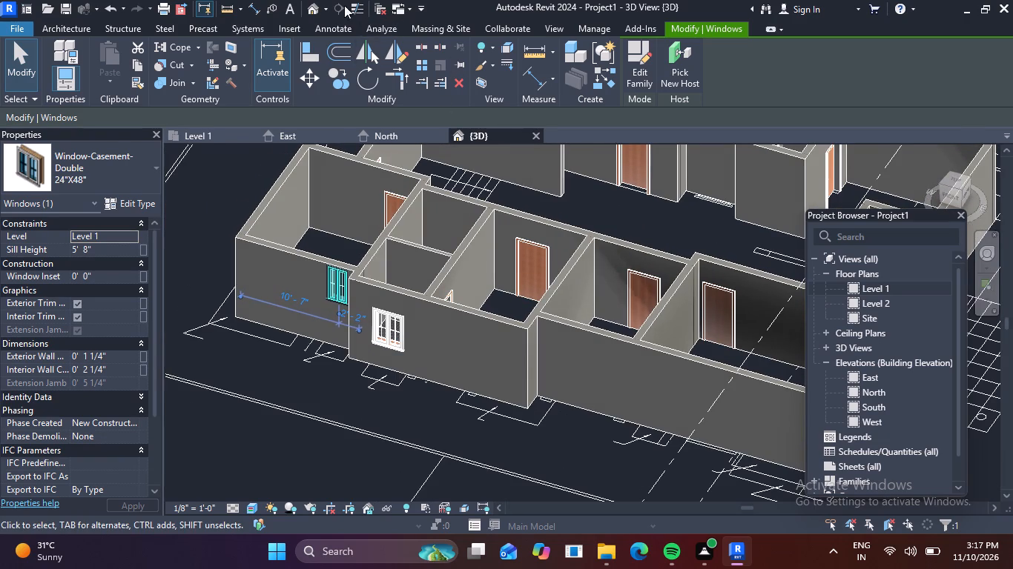
Review the marked window openings W5, V, W3, W2 and W1 along the side-open exterior wall on the Level 1 plan.
{"action": "left_click", "coordinate": [203, 135]}
{"action": "scroll", "coordinate": [448, 339], "scroll_direction": "down", "scroll_amount": 4}
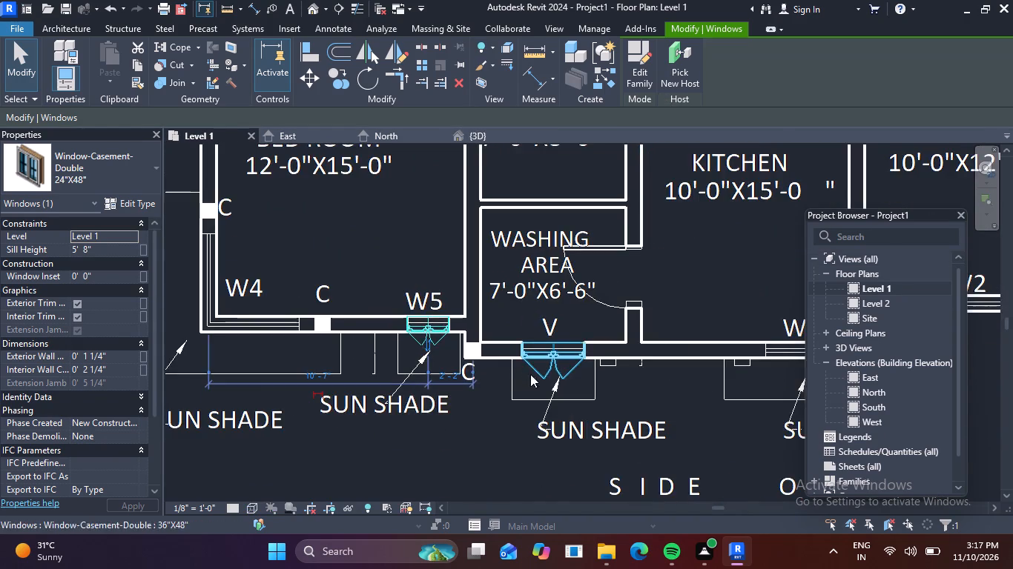
{"action": "middle_click_drag", "start_coordinate": [532, 375], "coordinate": [234, 334]}
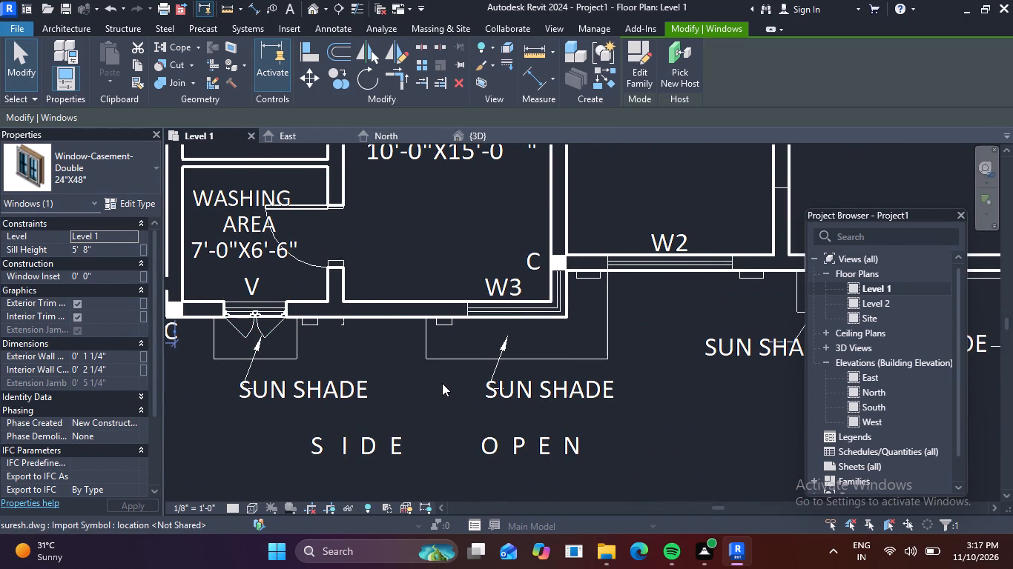
{"action": "scroll", "coordinate": [618, 393], "scroll_direction": "down", "scroll_amount": 4}
{"action": "middle_click_drag", "start_coordinate": [595, 390], "coordinate": [507, 385]}
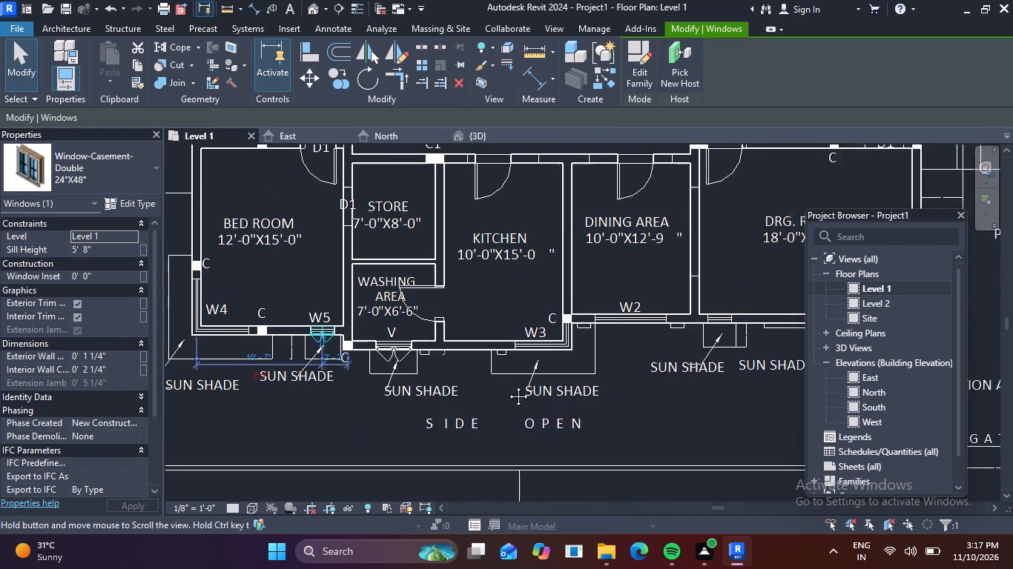
{"action": "middle_click_drag", "start_coordinate": [507, 385], "coordinate": [347, 372]}
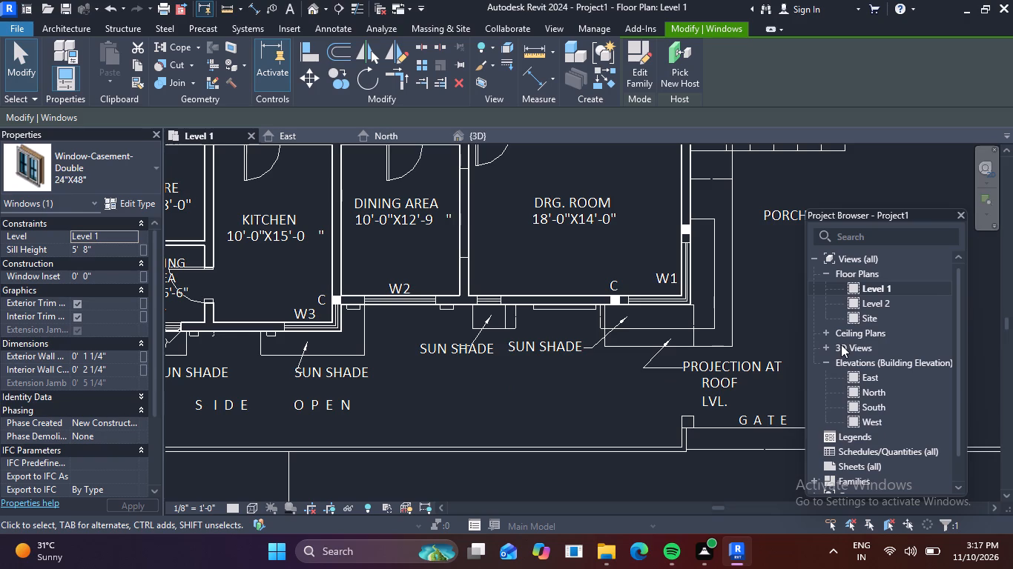
{"action": "middle_click_drag", "start_coordinate": [670, 357], "coordinate": [765, 339]}
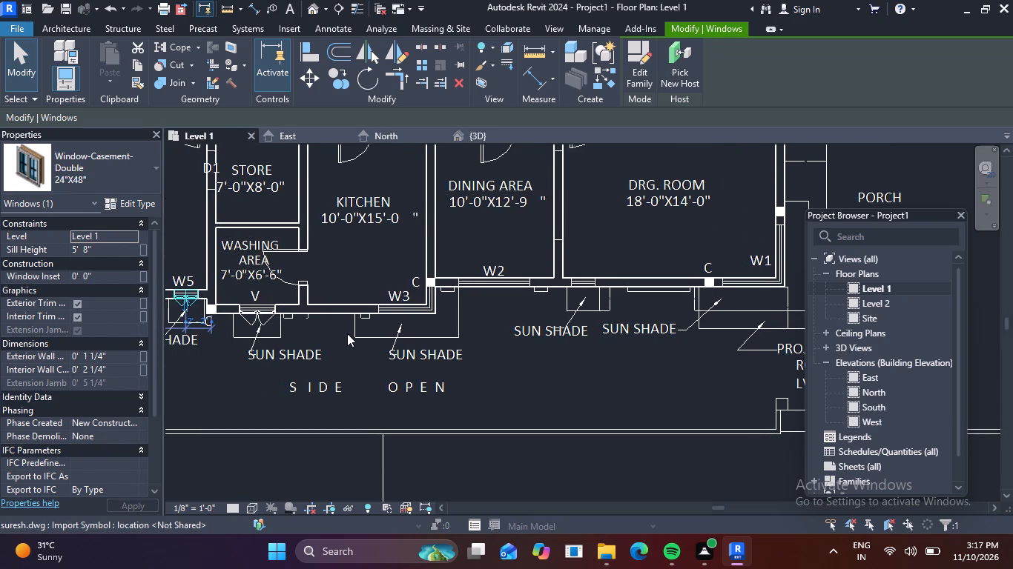
{"action": "middle_click_drag", "start_coordinate": [401, 338], "coordinate": [495, 332]}
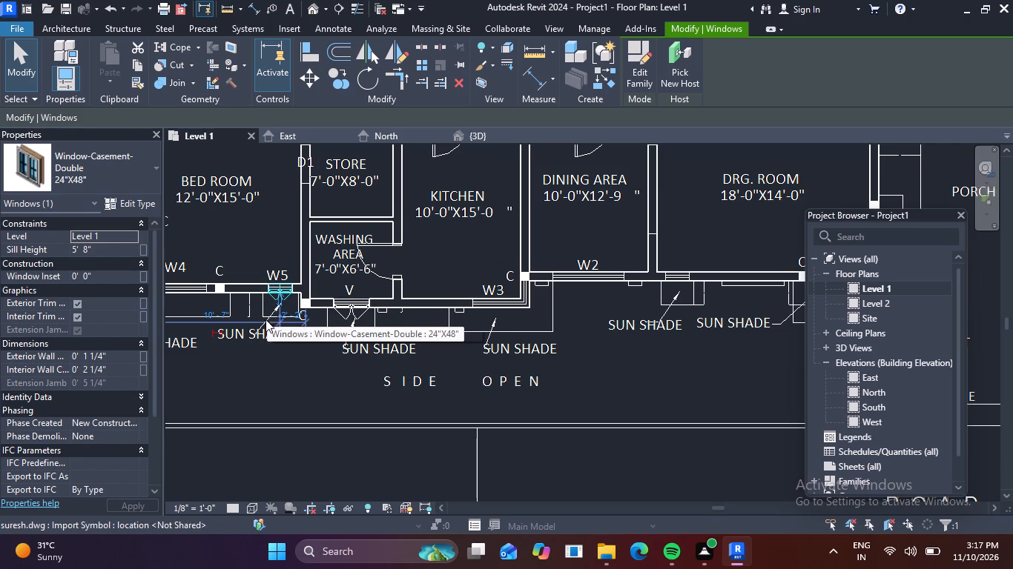
{"action": "middle_click_drag", "start_coordinate": [321, 343], "coordinate": [381, 339]}
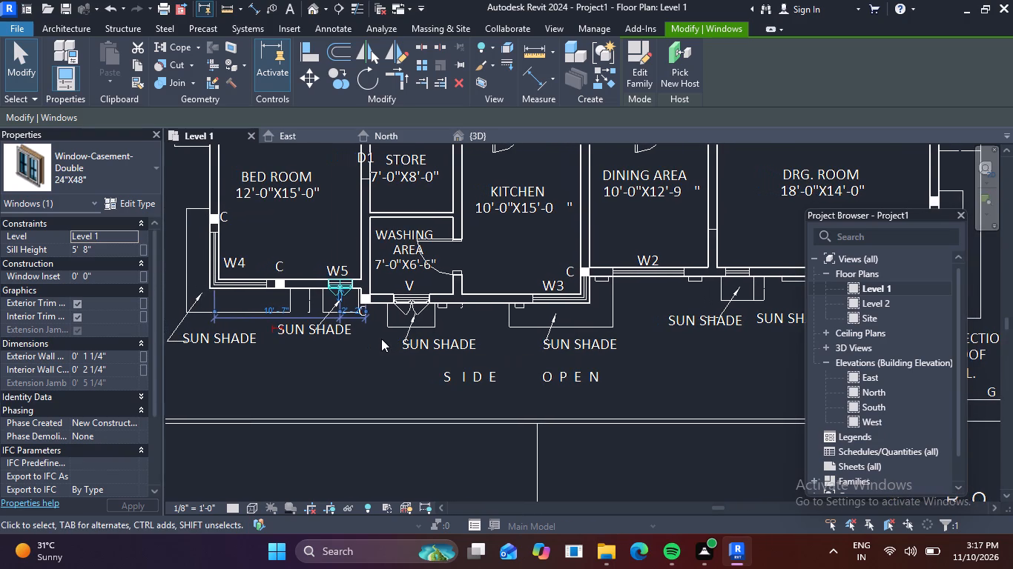
{"action": "scroll", "coordinate": [347, 300], "scroll_direction": "up", "scroll_amount": 1}
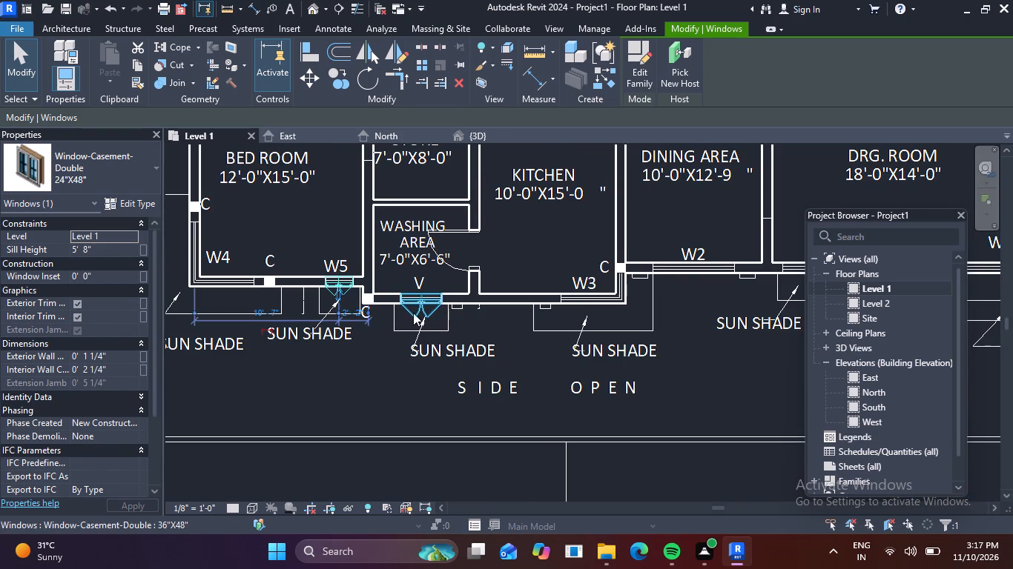
{"action": "scroll", "coordinate": [413, 307], "scroll_direction": "up", "scroll_amount": 4}
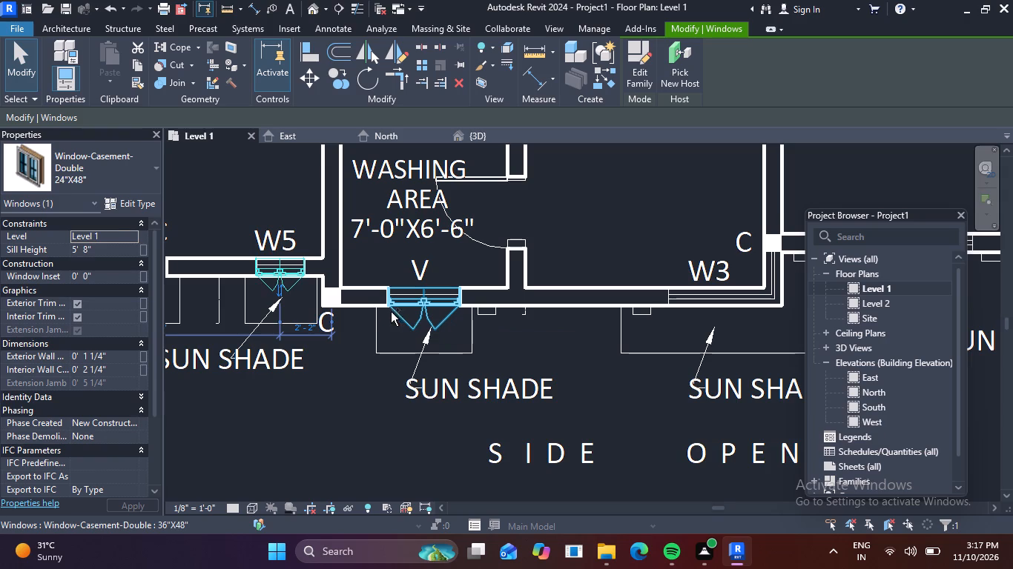
Undo the last two changes and delete the 24"X48" casement window at the W5 opening.
{"action": "key", "text": "ctrl+z"}
{"action": "key", "text": "ctrl+z"}
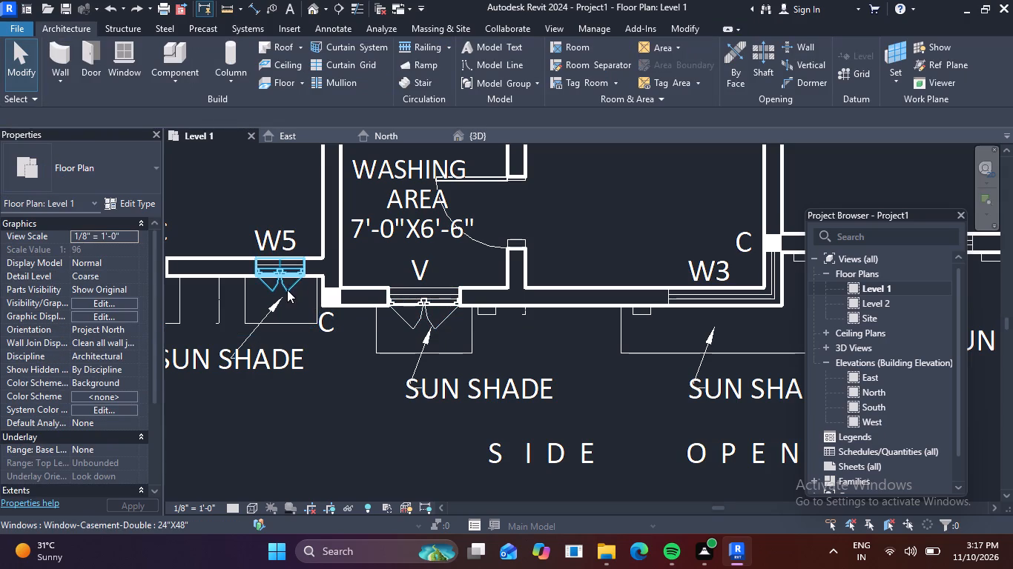
{"action": "left_click", "coordinate": [285, 284]}
{"action": "key", "text": "Delete"}
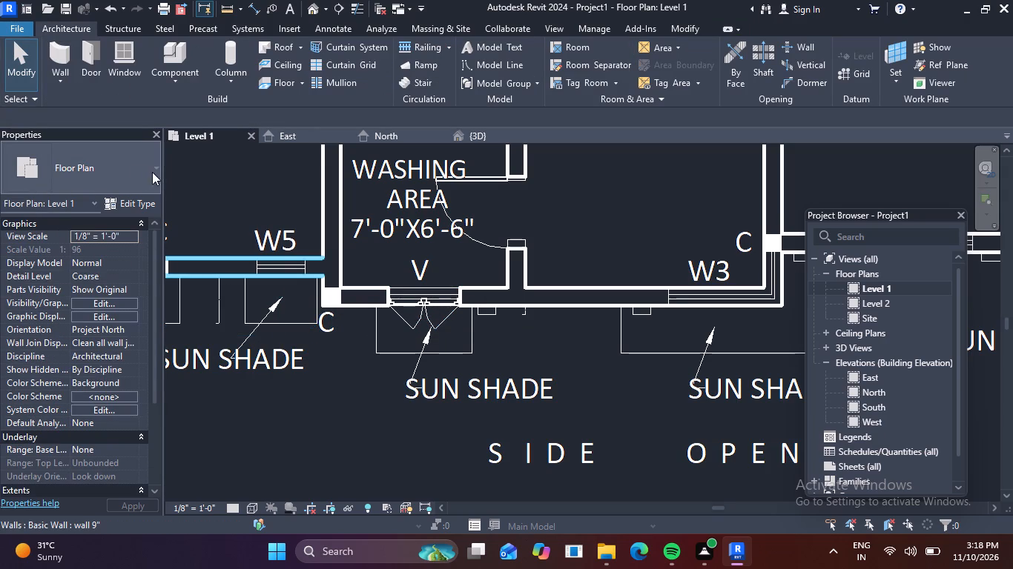
Place a 24"X48" double casement window with a 3' 0" sill height at the W5 opening and check it in 3D.
{"action": "left_click", "coordinate": [152, 172]}
{"action": "left_click", "coordinate": [128, 67]}
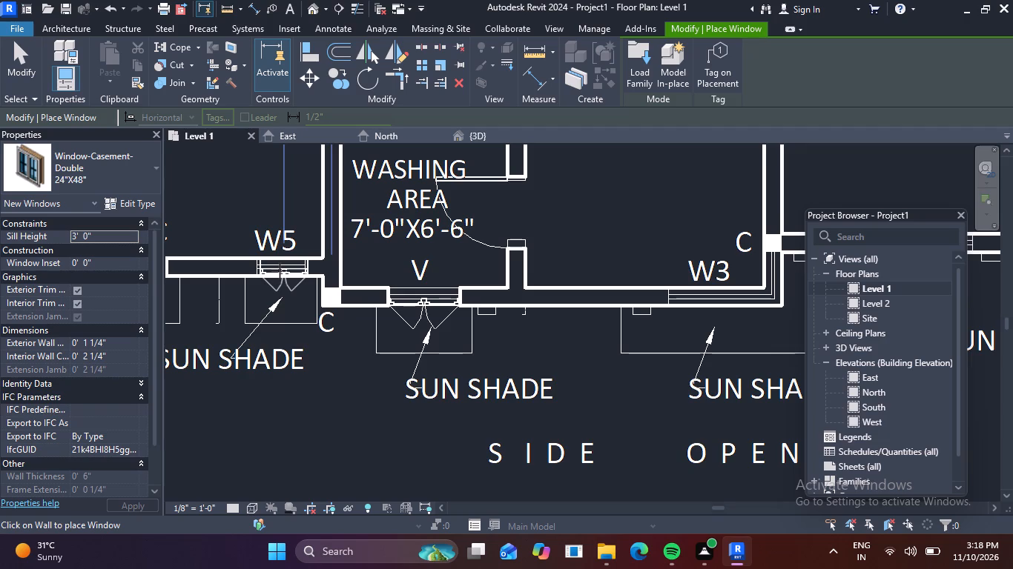
{"action": "scroll", "coordinate": [280, 270], "scroll_direction": "up", "scroll_amount": 4}
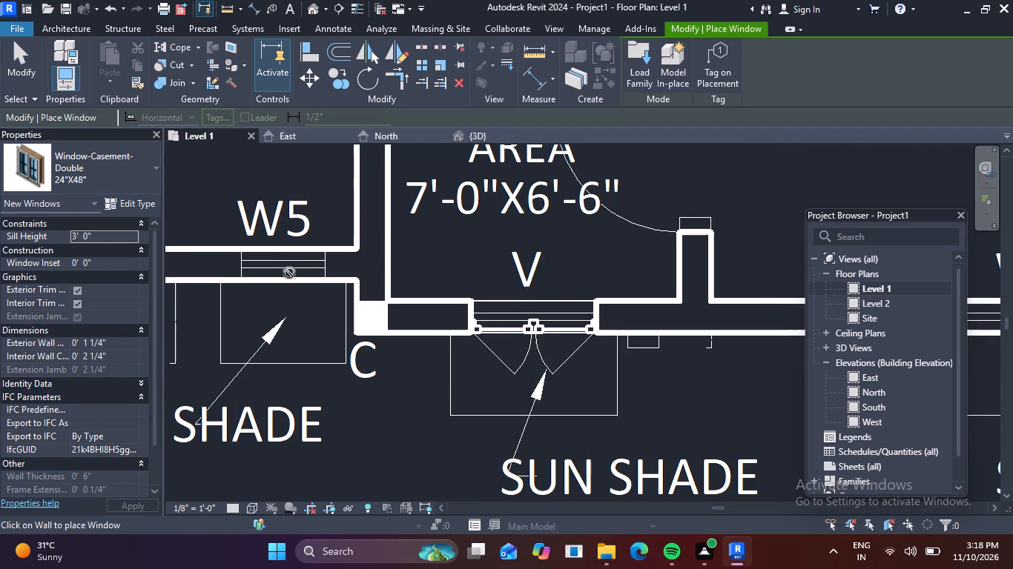
{"action": "left_click", "coordinate": [286, 275]}
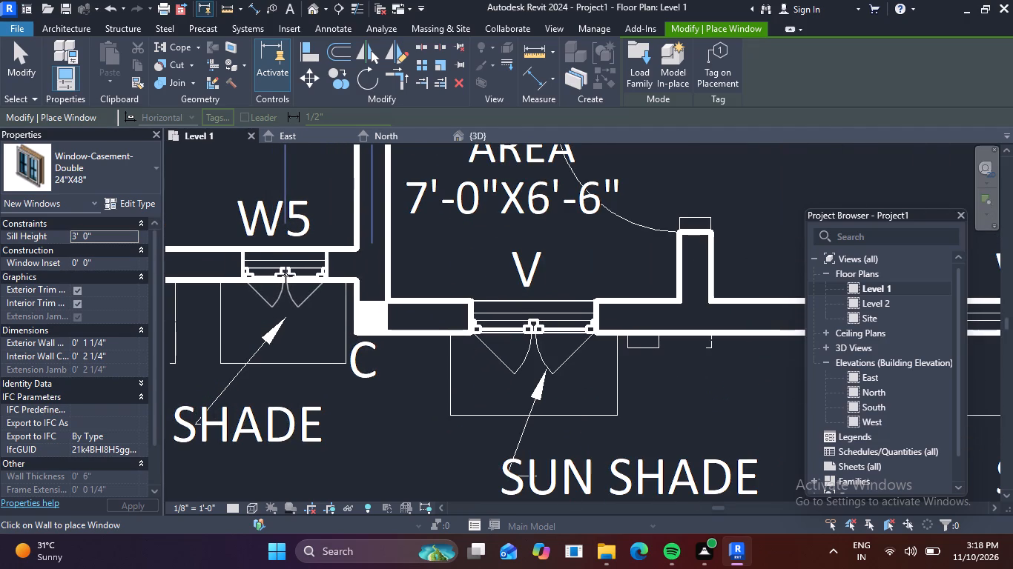
{"action": "left_click", "coordinate": [313, 10]}
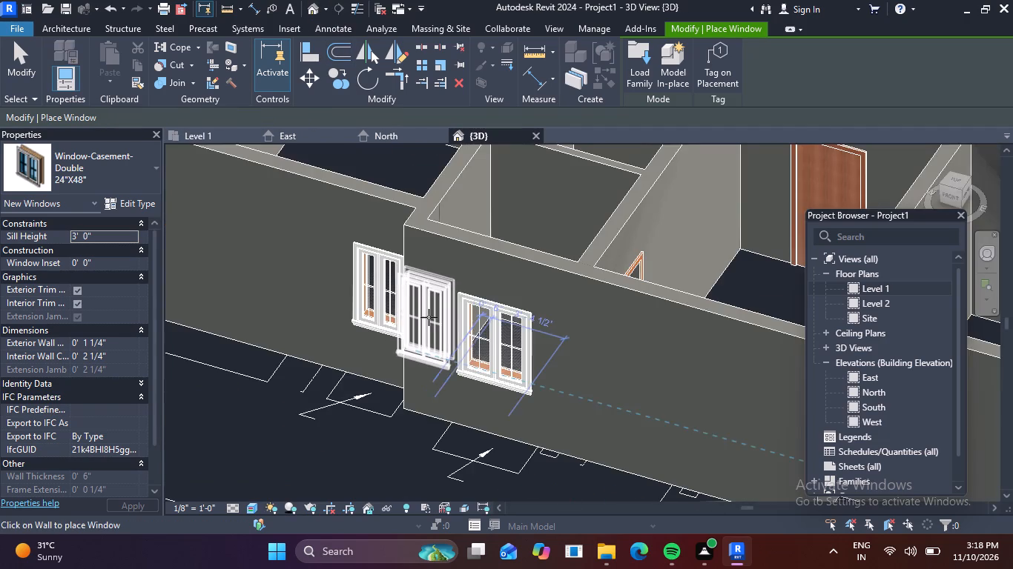
{"action": "scroll", "coordinate": [435, 330], "scroll_direction": "down", "scroll_amount": 2}
{"action": "key", "text": "Escape"}
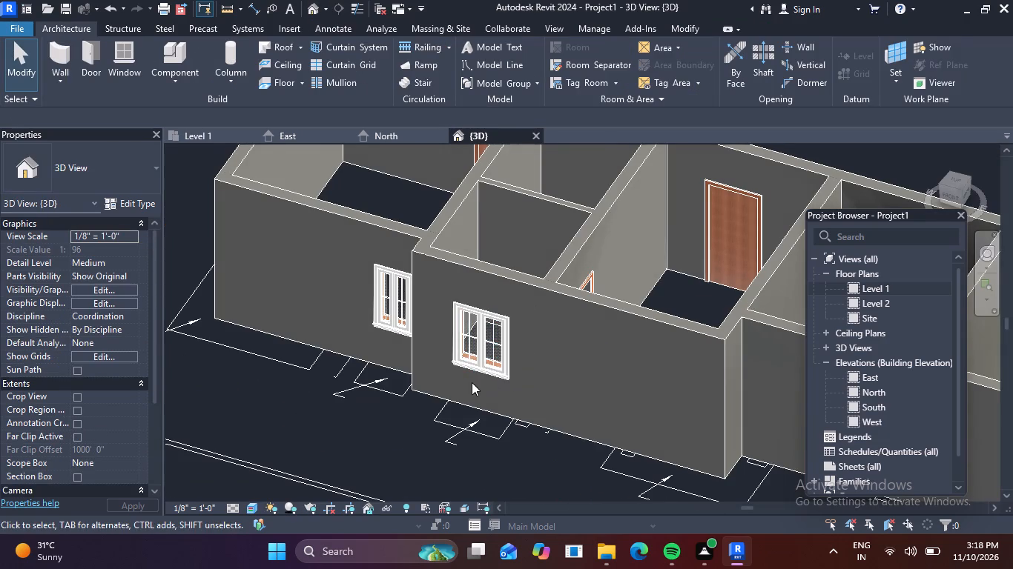
{"action": "middle_click_drag", "start_coordinate": [512, 373], "coordinate": [525, 371]}
{"action": "scroll", "coordinate": [403, 287], "scroll_direction": "up", "scroll_amount": 5}
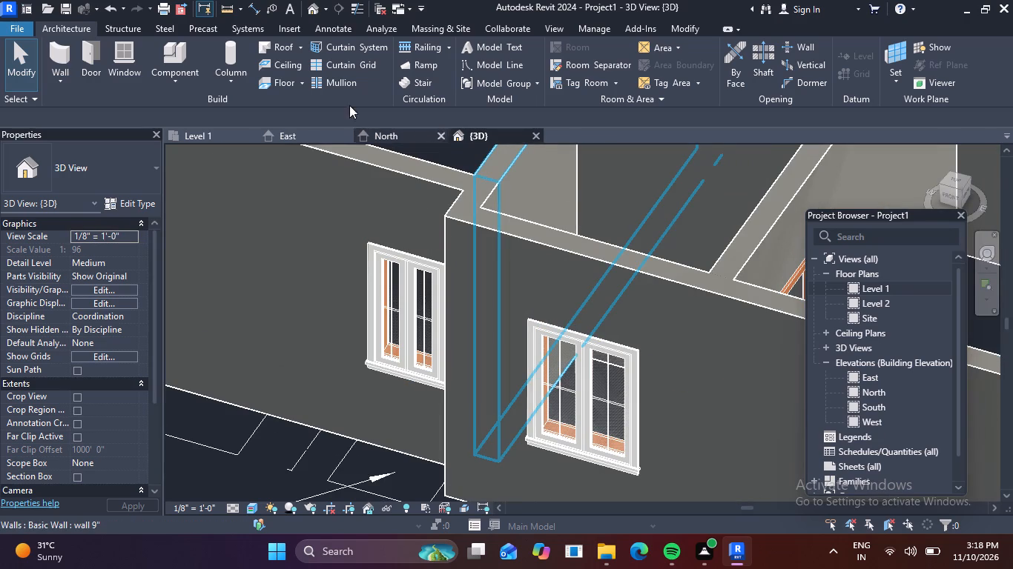
On the Level 1 plan, delete the 36"X48" double casement window at the washing area's V opening.
{"action": "left_click", "coordinate": [206, 134]}
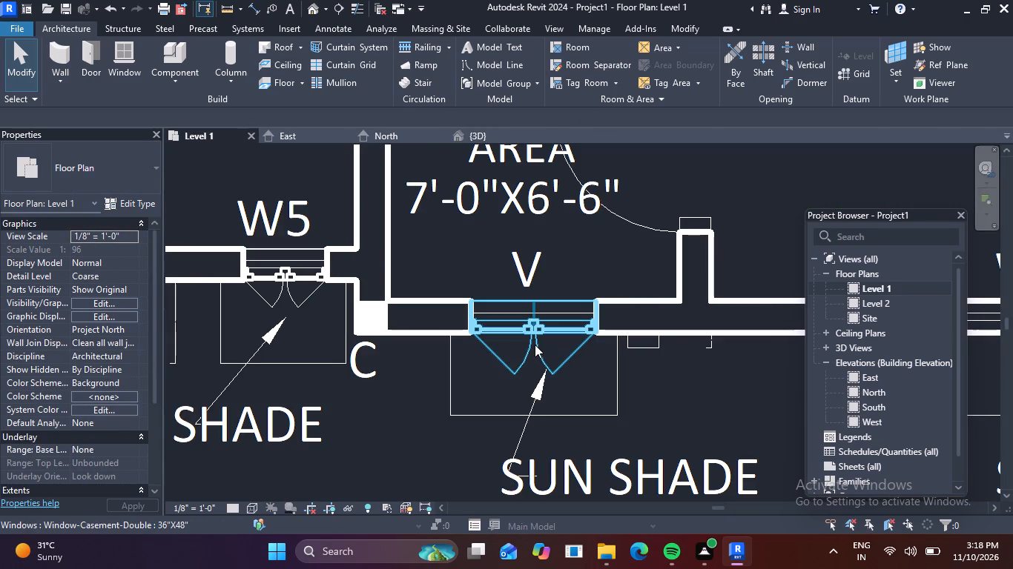
{"action": "left_click", "coordinate": [535, 345]}
{"action": "key", "text": "Delete"}
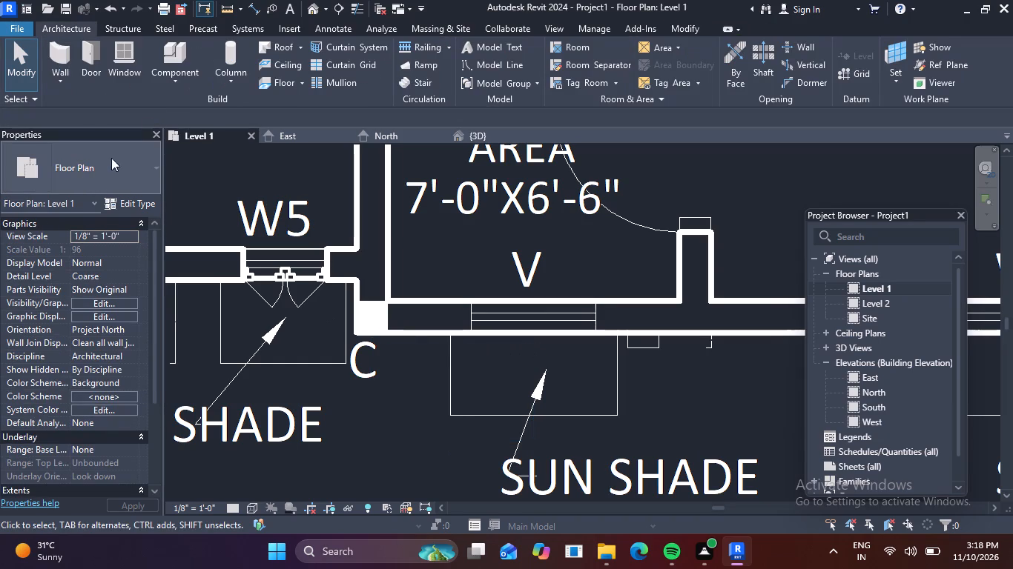
Duplicate the 24"X48" double casement window type as a new type named 36"X36".
{"action": "left_click", "coordinate": [125, 61]}
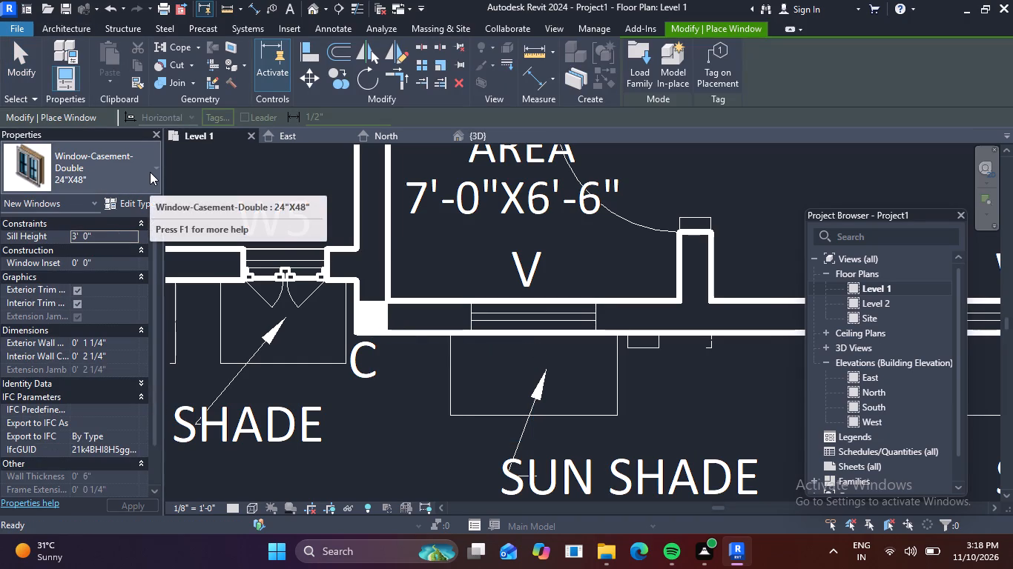
{"action": "left_click", "coordinate": [150, 172]}
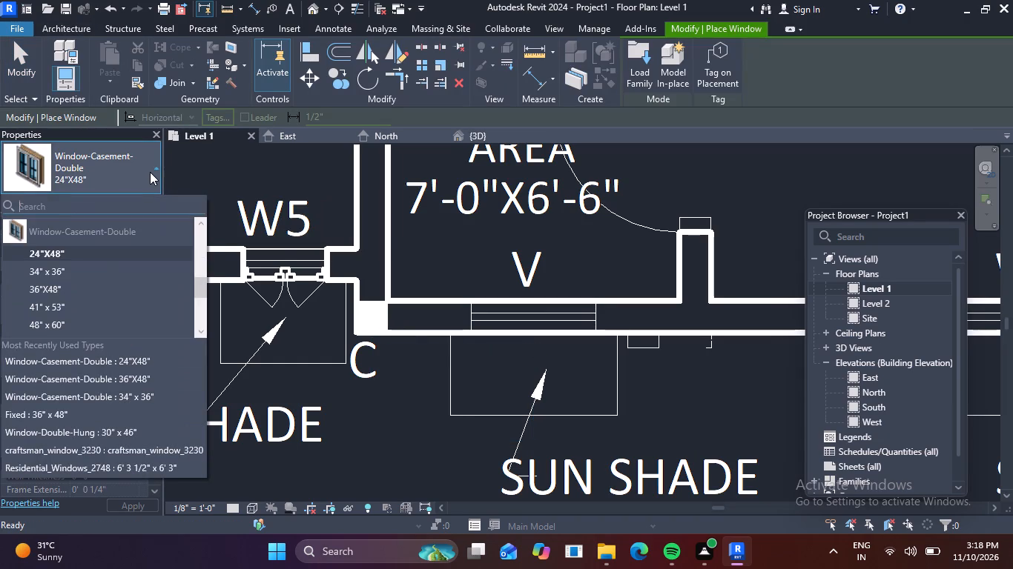
{"action": "left_click", "coordinate": [150, 172]}
{"action": "left_click", "coordinate": [136, 198]}
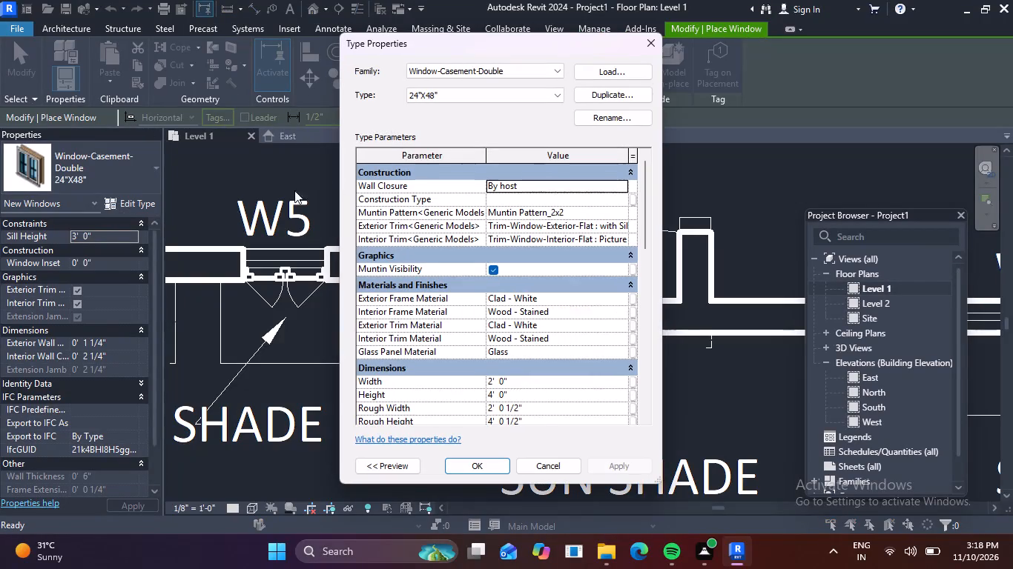
{"action": "left_click", "coordinate": [598, 93]}
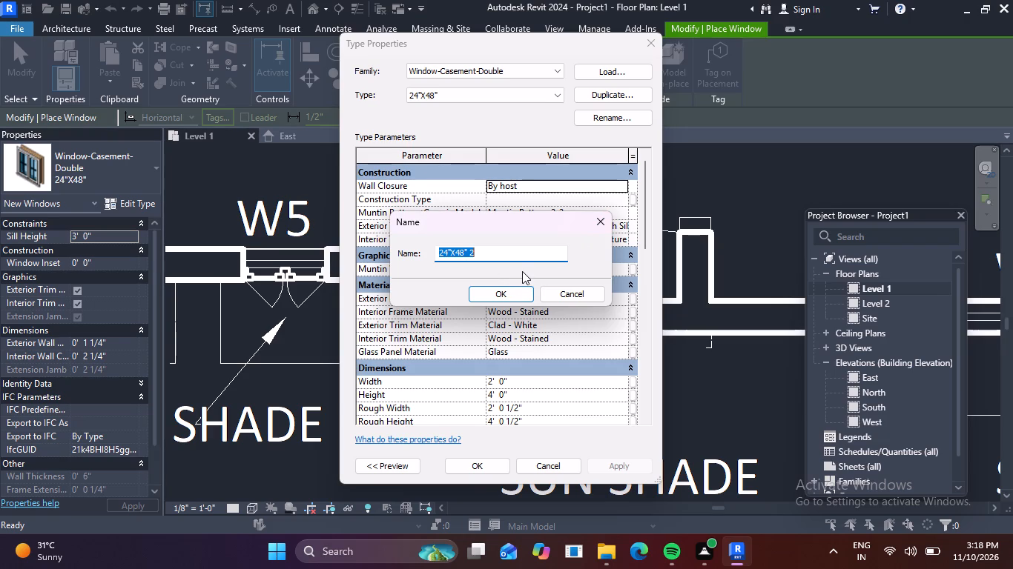
{"action": "key", "text": "BackSpace"}
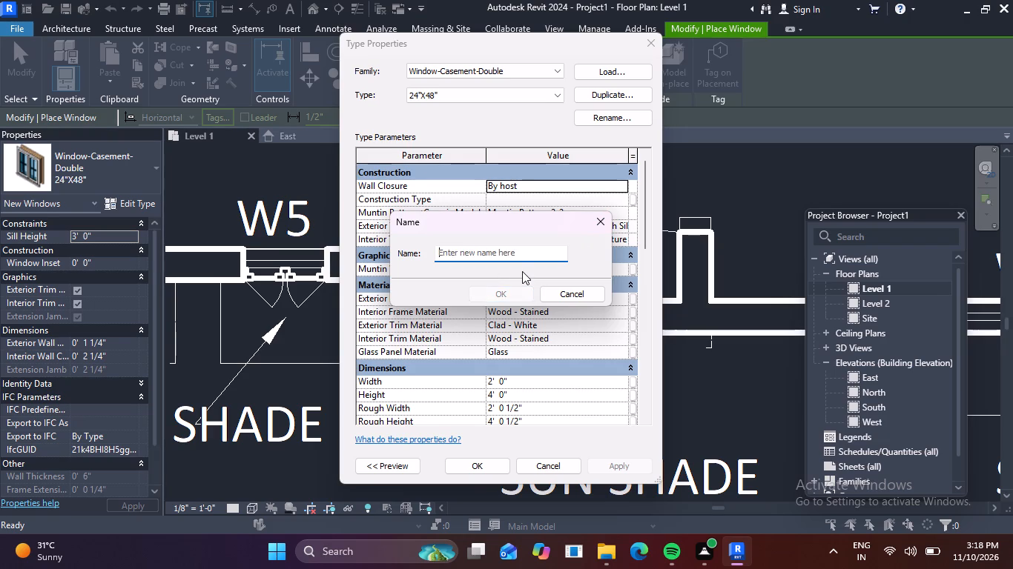
{"action": "key", "text": "3"}
{"action": "key", "text": "6"}
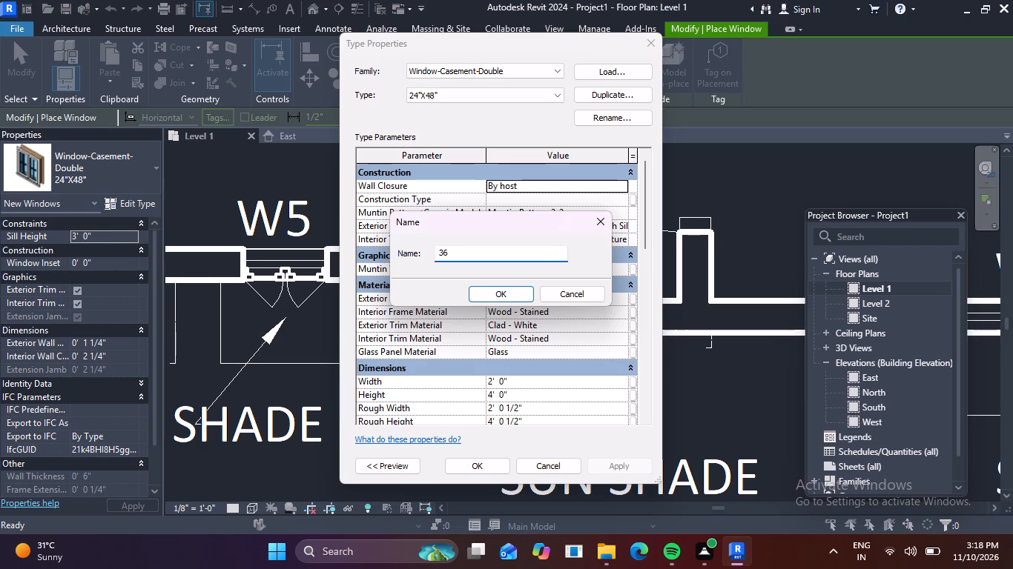
{"action": "key", "text": "shift+quotedbl"}
{"action": "key", "text": "shift+x"}
{"action": "key", "text": "3"}
{"action": "key", "text": "6"}
{"action": "key", "text": "shift+quotedbl"}
{"action": "left_click", "coordinate": [502, 292]}
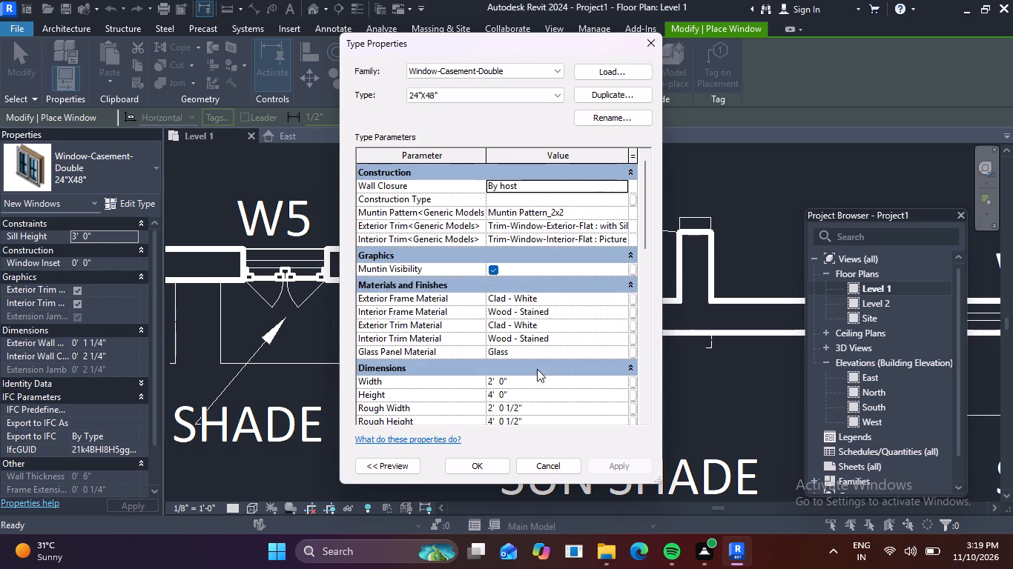
Set the 36"X36" window type's width and height both to 3' and apply the type changes.
{"action": "middle_click_drag", "start_coordinate": [495, 304], "coordinate": [488, 289]}
{"action": "scroll", "coordinate": [491, 316], "scroll_direction": "down", "scroll_amount": 2}
{"action": "left_click", "coordinate": [518, 309]}
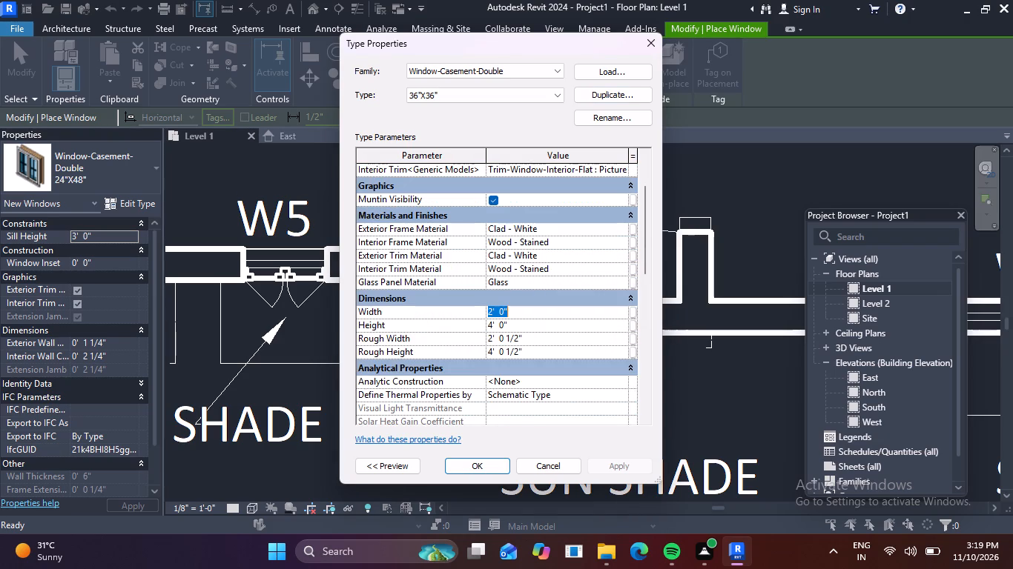
{"action": "key", "text": "BackSpace"}
{"action": "type", "text": "3'"}
{"action": "key", "text": "Return"}
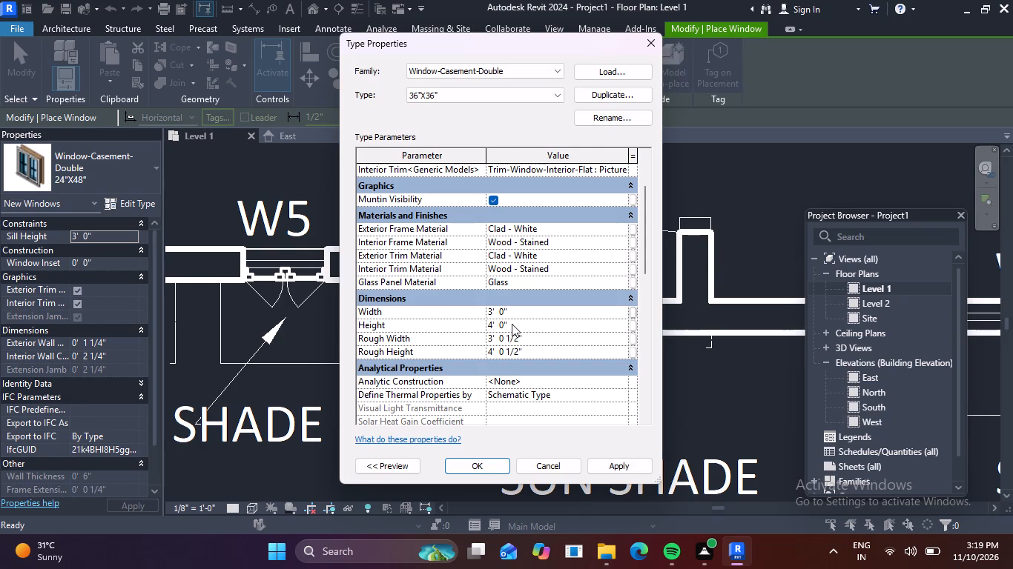
{"action": "left_click", "coordinate": [512, 324]}
{"action": "key", "text": "BackSpace"}
{"action": "key", "text": "3"}
{"action": "key", "text": "BackSpace"}
{"action": "key", "text": "BackSpace"}
{"action": "key", "text": "BackSpace"}
{"action": "key", "text": "BackSpace"}
{"action": "key", "text": "BackSpace"}
{"action": "key", "text": "BackSpace"}
{"action": "key", "text": "BackSpace"}
{"action": "key", "text": "BackSpace"}
{"action": "key", "text": "BackSpace"}
{"action": "key", "text": "BackSpace"}
{"action": "type", "text": "3'"}
{"action": "key", "text": "Return"}
{"action": "scroll", "coordinate": [555, 271], "scroll_direction": "down", "scroll_amount": 5}
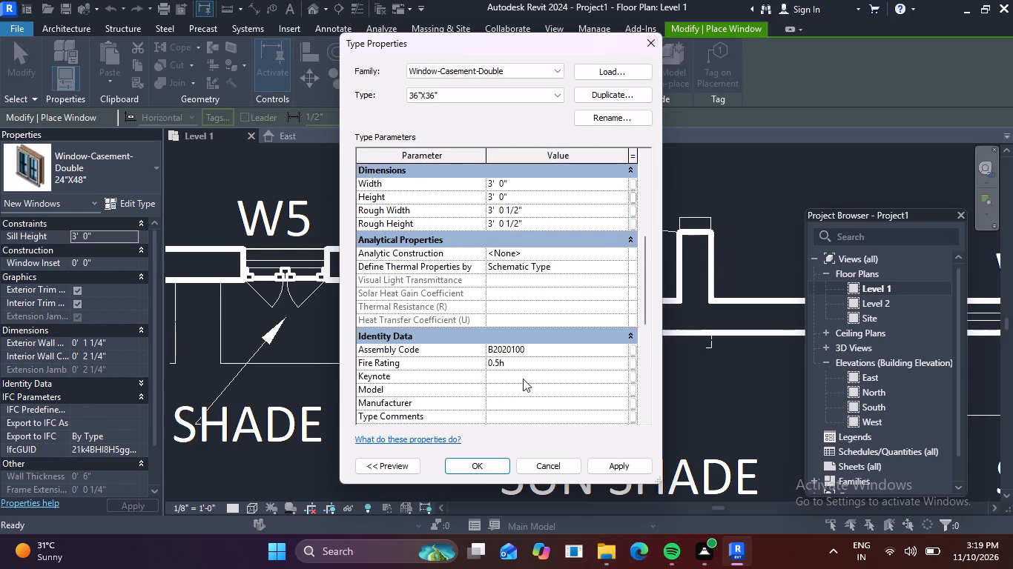
{"action": "left_click", "coordinate": [489, 468]}
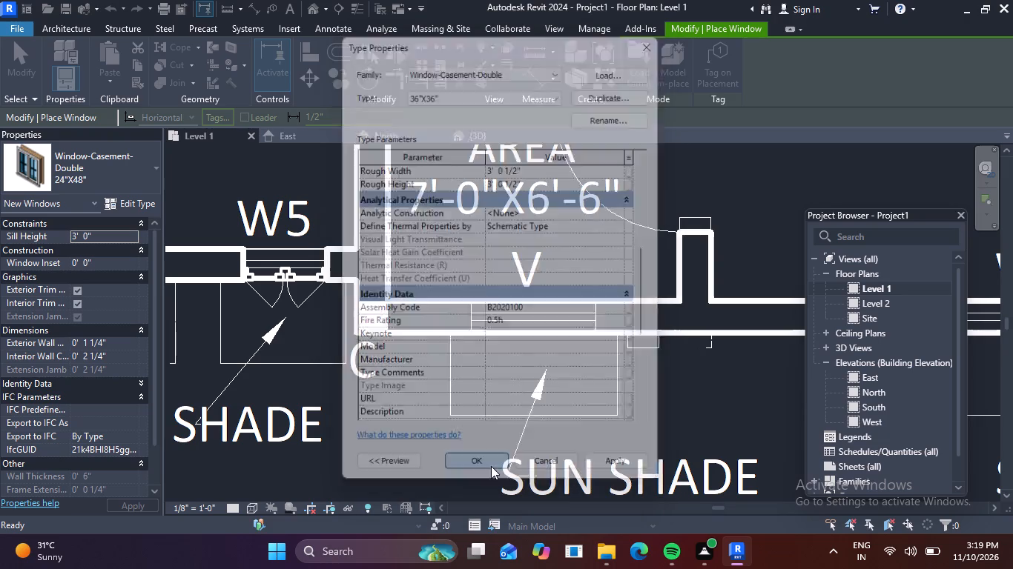
{"action": "left_click", "coordinate": [491, 466]}
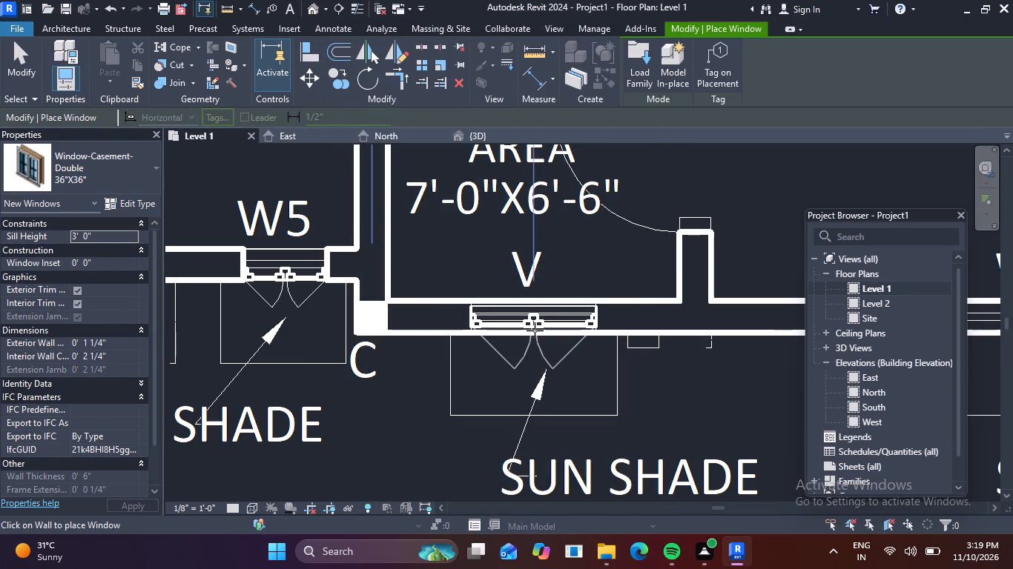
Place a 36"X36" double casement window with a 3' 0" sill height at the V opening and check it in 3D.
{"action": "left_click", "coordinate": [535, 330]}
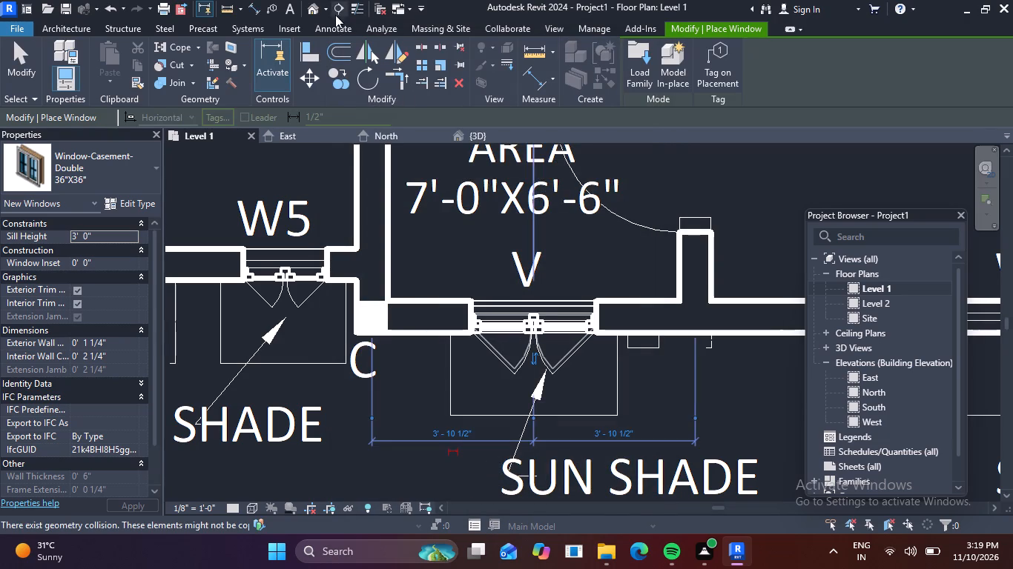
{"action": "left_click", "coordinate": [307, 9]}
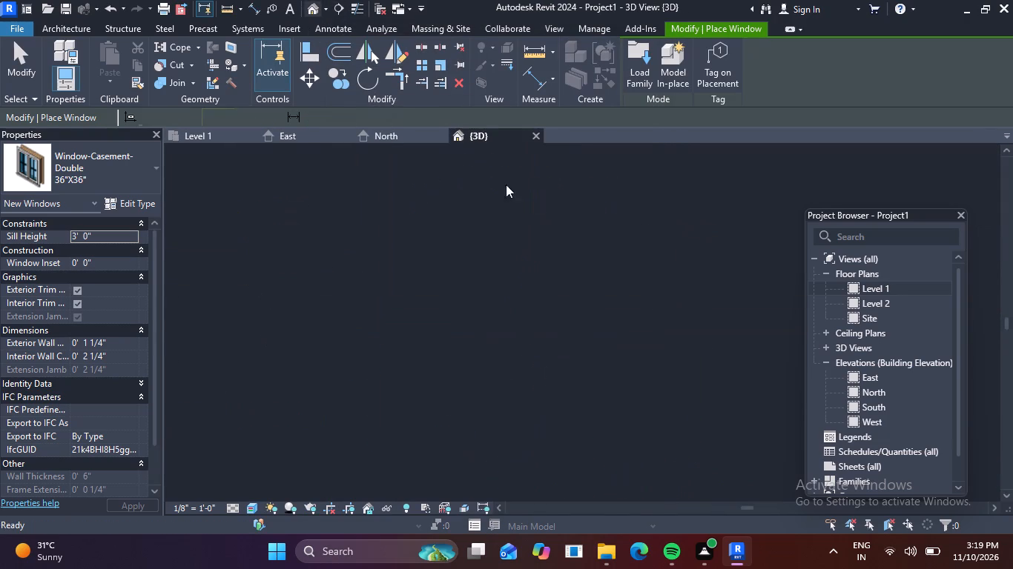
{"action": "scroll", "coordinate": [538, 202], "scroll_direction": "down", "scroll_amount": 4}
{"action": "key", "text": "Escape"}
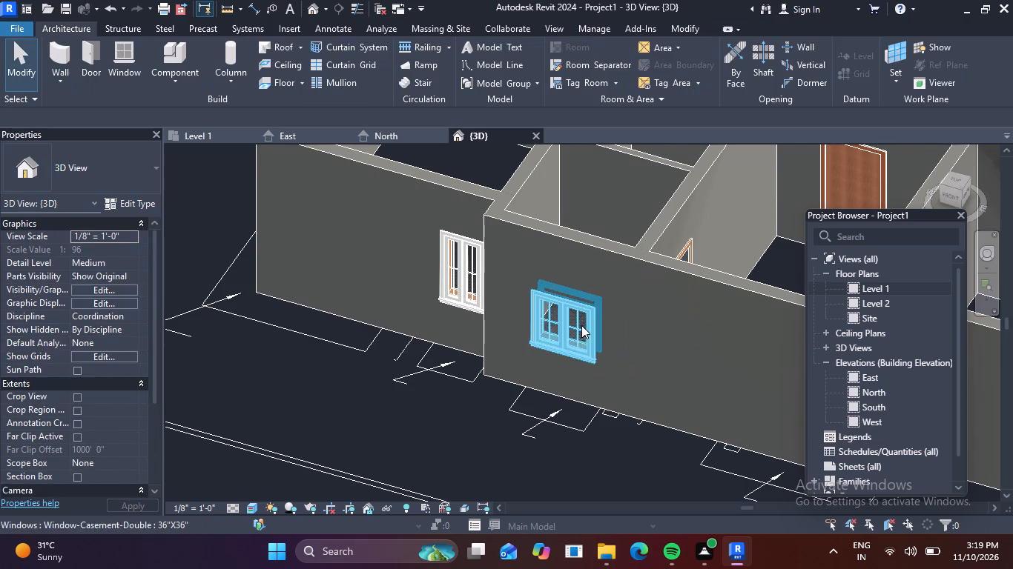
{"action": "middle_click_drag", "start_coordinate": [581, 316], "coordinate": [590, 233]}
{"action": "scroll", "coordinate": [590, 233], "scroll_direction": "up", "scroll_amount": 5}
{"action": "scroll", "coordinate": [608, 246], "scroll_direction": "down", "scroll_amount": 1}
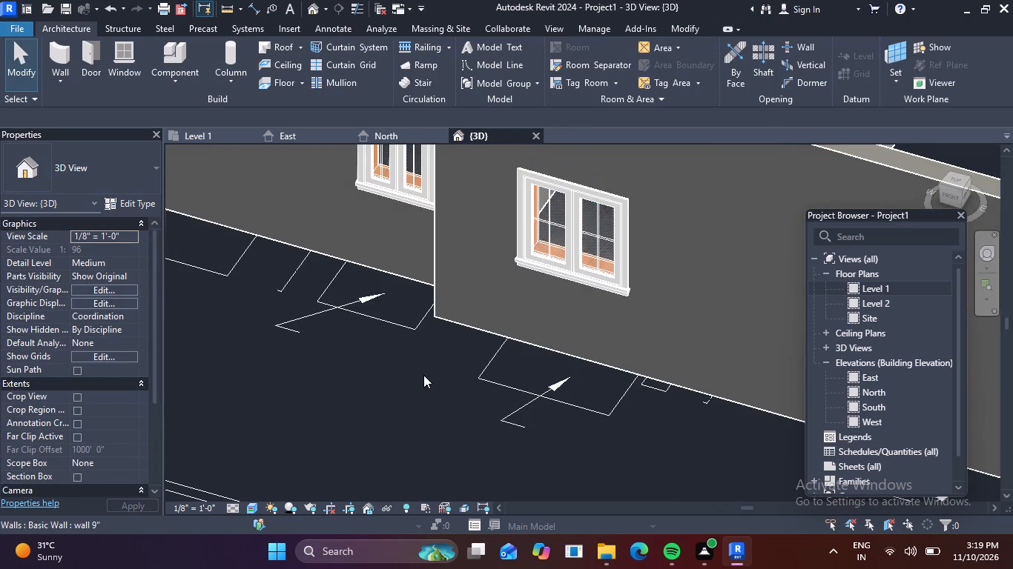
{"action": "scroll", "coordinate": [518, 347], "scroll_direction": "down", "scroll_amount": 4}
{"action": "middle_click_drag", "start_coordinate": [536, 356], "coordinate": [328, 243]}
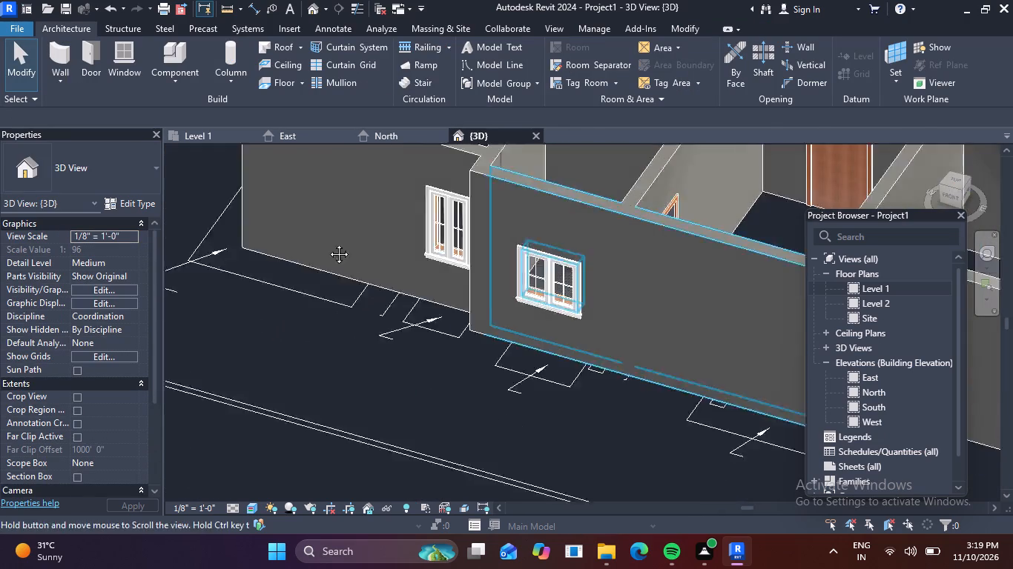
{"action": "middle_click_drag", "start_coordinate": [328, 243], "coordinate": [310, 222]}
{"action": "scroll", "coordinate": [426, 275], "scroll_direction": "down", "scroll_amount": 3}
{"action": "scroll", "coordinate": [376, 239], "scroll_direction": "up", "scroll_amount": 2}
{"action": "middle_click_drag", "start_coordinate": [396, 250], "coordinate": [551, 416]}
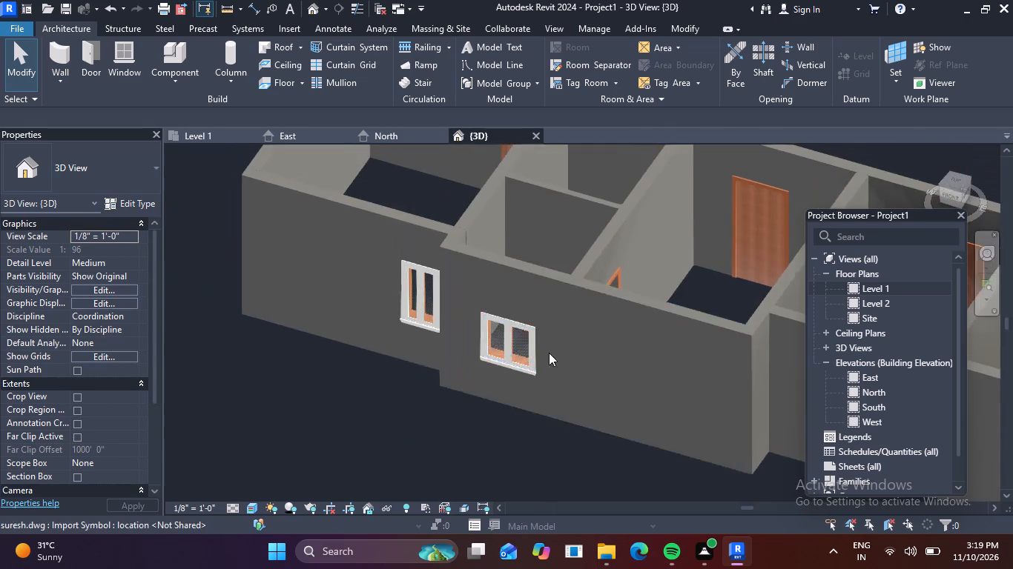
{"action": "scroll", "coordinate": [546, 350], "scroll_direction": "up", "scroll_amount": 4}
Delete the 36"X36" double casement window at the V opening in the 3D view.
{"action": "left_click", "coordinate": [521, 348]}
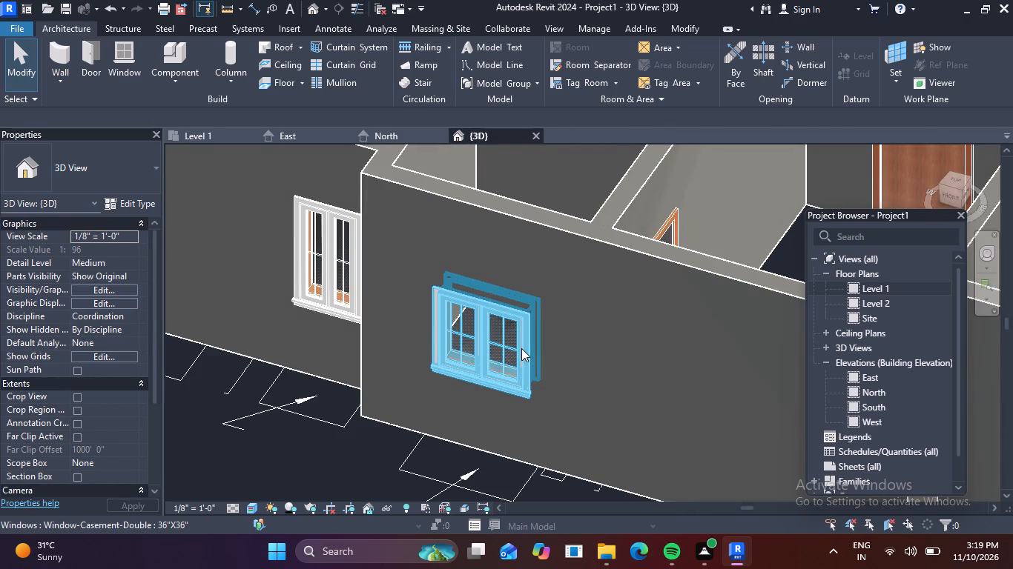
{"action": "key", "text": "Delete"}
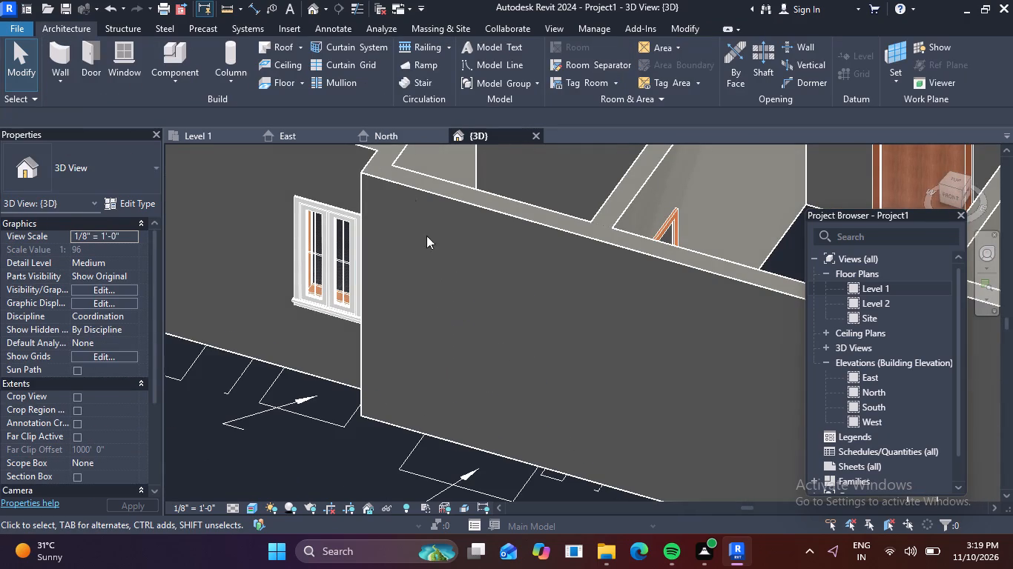
From the Level 1 plan, duplicate the 36"X36" double casement window type as a new type named 36"X12".
{"action": "left_click", "coordinate": [210, 131]}
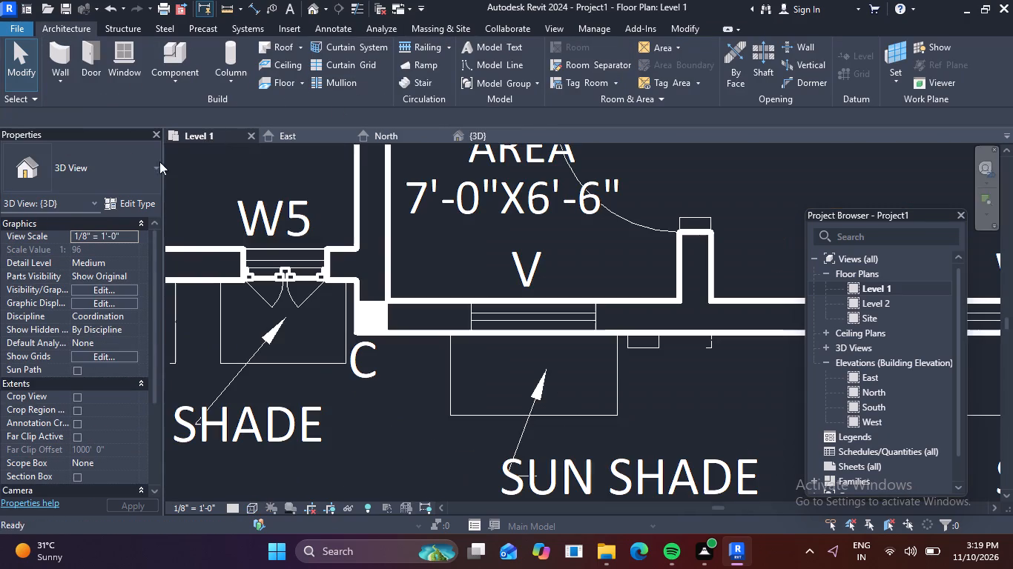
{"action": "left_click", "coordinate": [124, 59]}
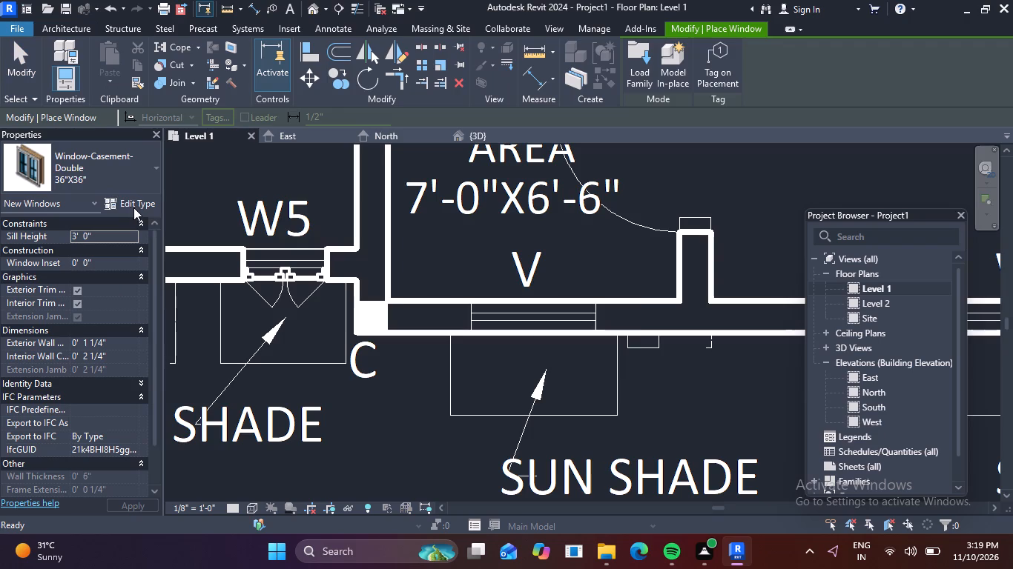
{"action": "left_click", "coordinate": [135, 207]}
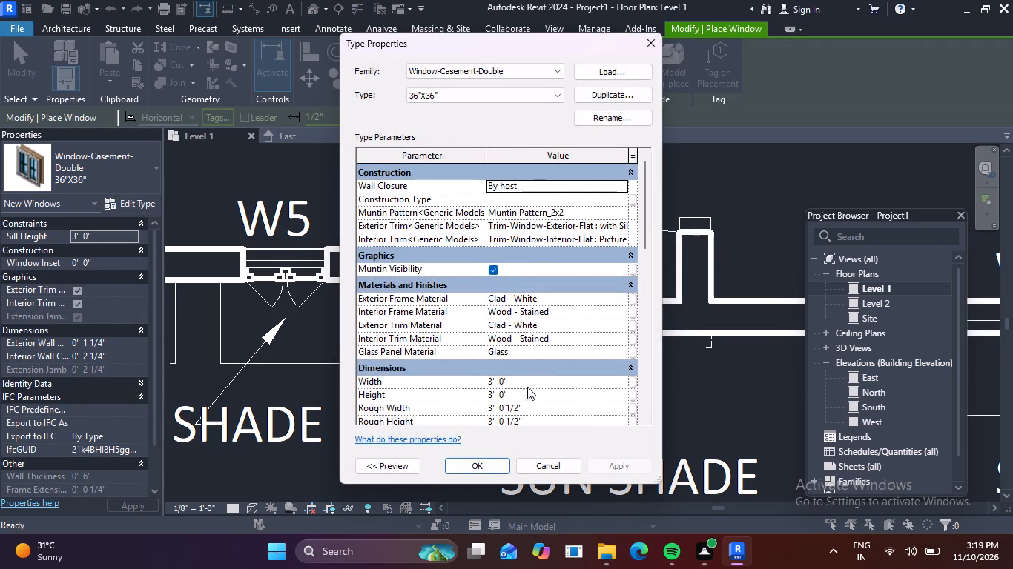
{"action": "left_click", "coordinate": [525, 386]}
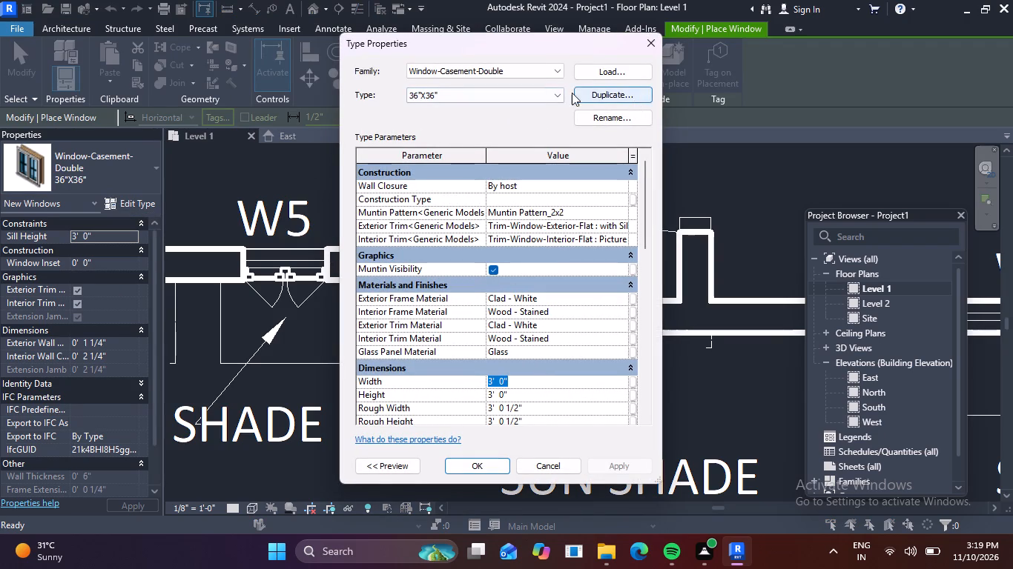
{"action": "left_click", "coordinate": [550, 93]}
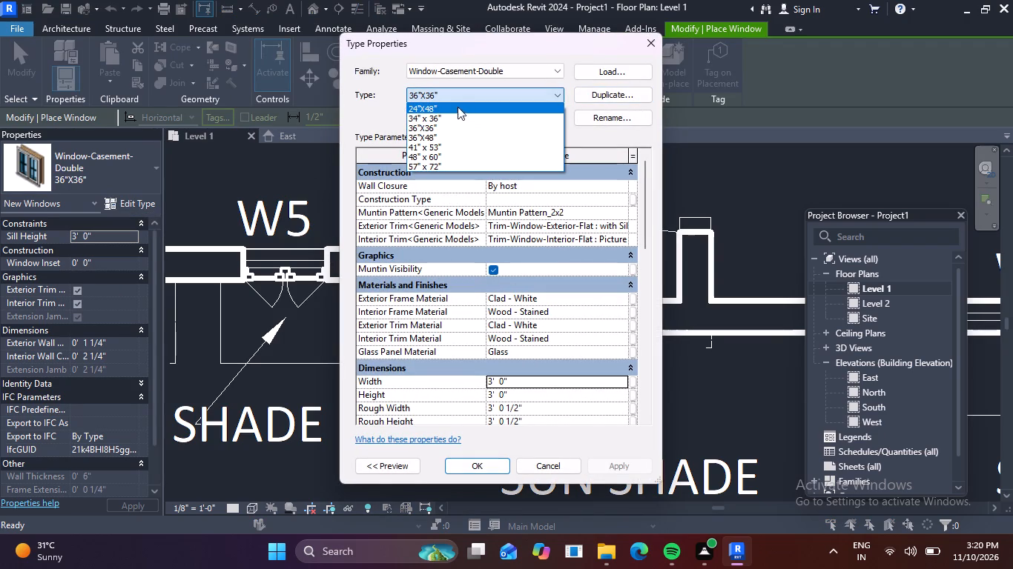
{"action": "triple_click", "coordinate": [451, 95]}
{"action": "left_click", "coordinate": [451, 95]}
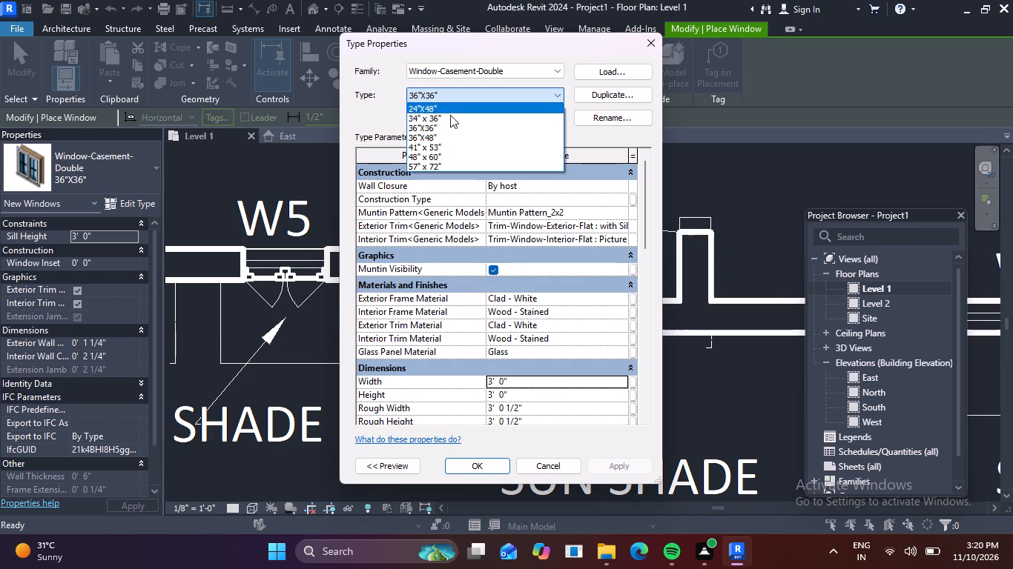
{"action": "left_click", "coordinate": [454, 129]}
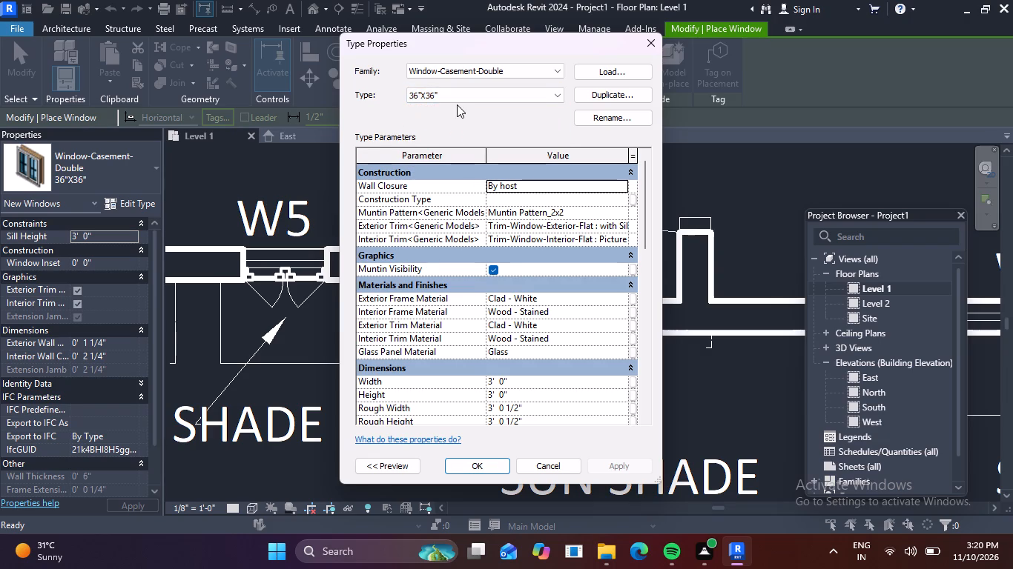
{"action": "double_click", "coordinate": [458, 97]}
{"action": "left_click", "coordinate": [641, 96]}
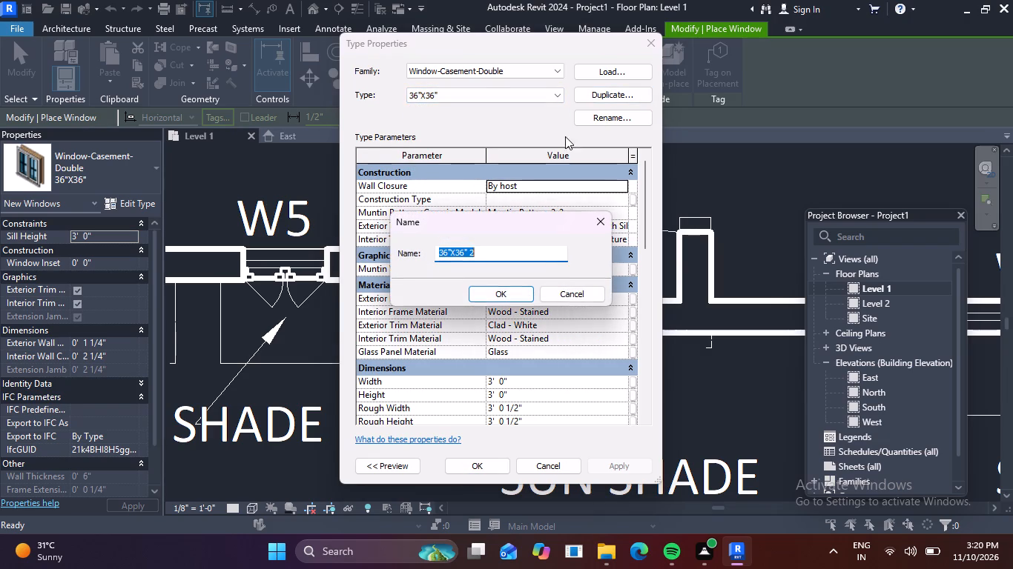
{"action": "left_click", "coordinate": [537, 257]}
{"action": "key", "text": "BackSpace"}
{"action": "key", "text": "BackSpace"}
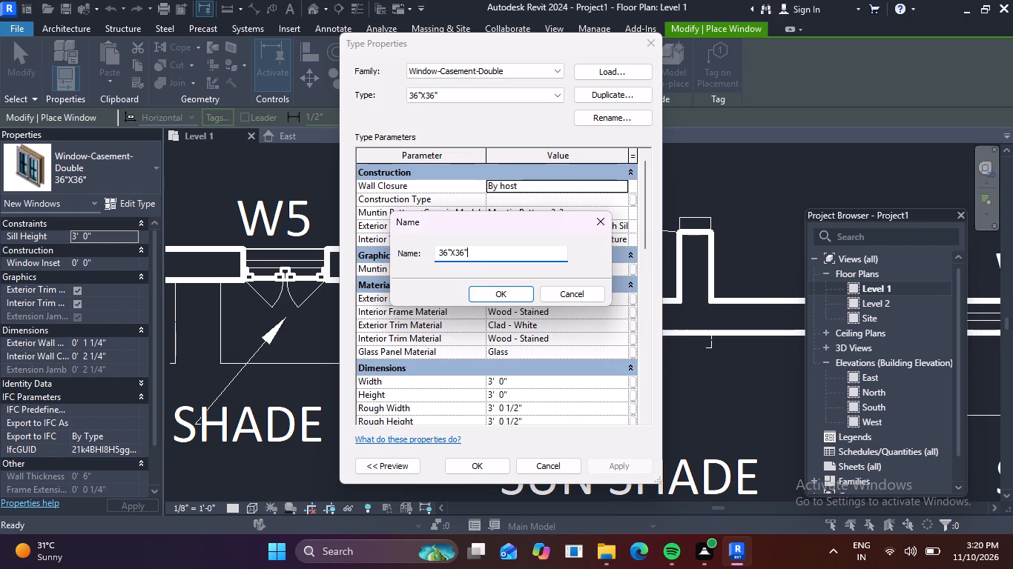
{"action": "key", "text": "BackSpace"}
{"action": "key", "text": "BackSpace"}
{"action": "key", "text": "BackSpace"}
{"action": "key", "text": "1"}
{"action": "key", "text": "BackSpace"}
{"action": "type", "text": "12\""}
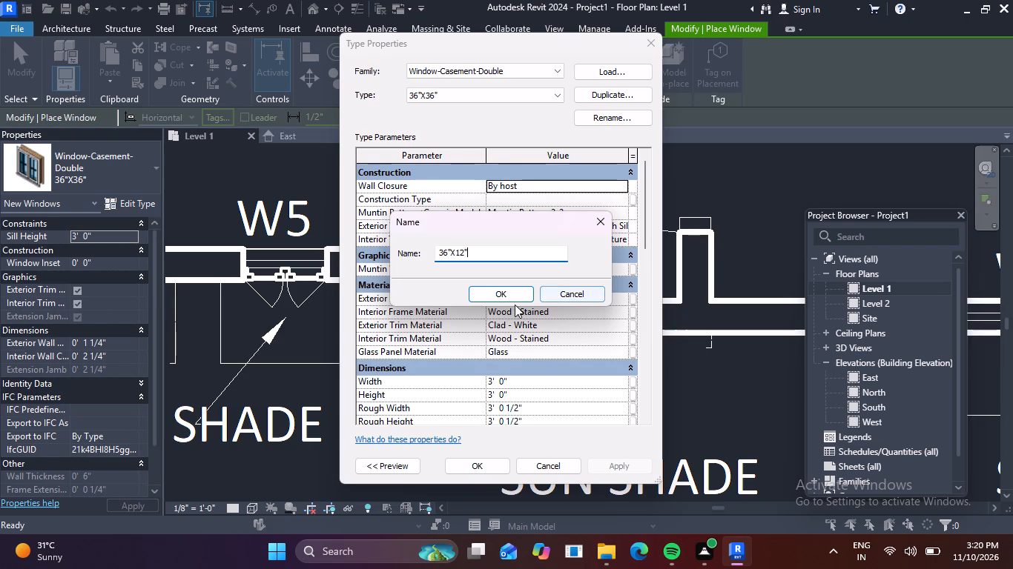
{"action": "left_click", "coordinate": [509, 295]}
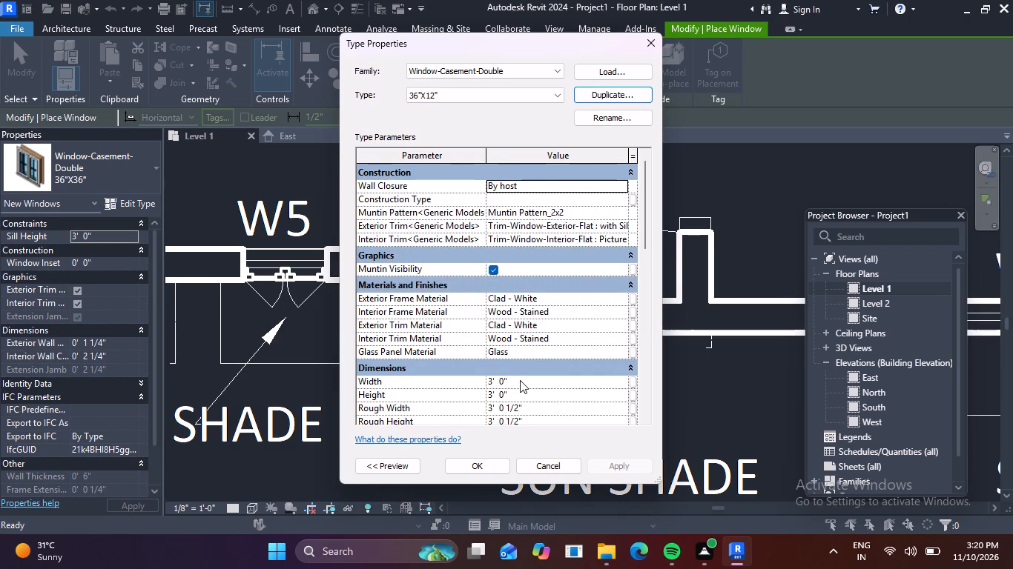
Set the 36"X12" window type's height to 1' and accept the type changes.
{"action": "left_click", "coordinate": [525, 393]}
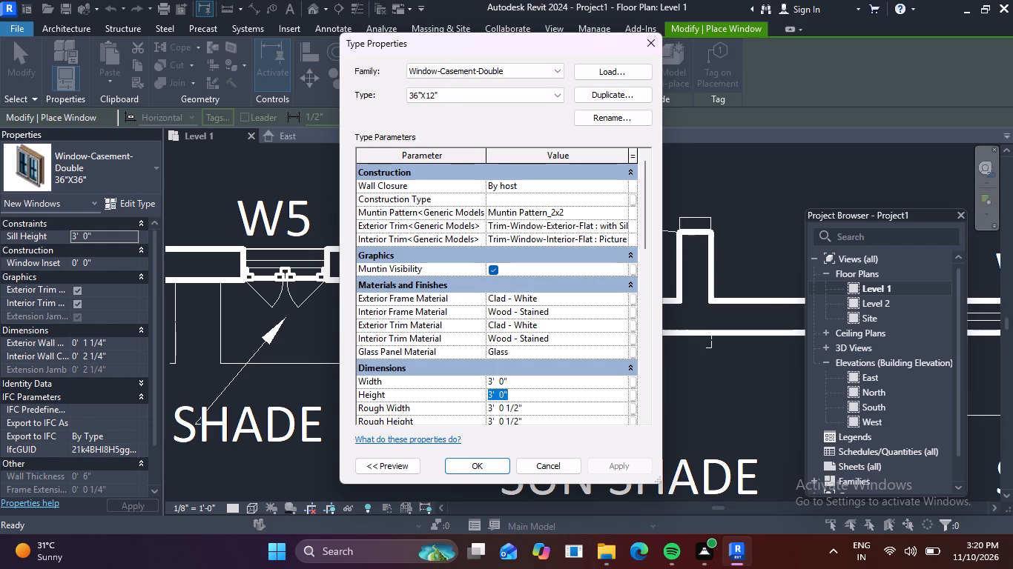
{"action": "key", "text": "1"}
{"action": "key", "text": "apostrophe"}
{"action": "key", "text": "Return"}
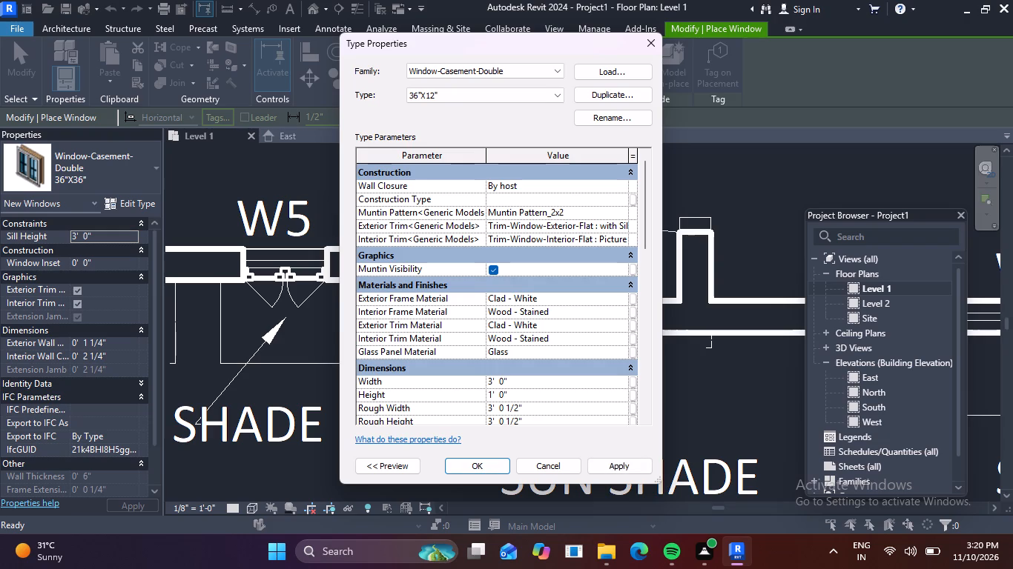
{"action": "left_click", "coordinate": [479, 469]}
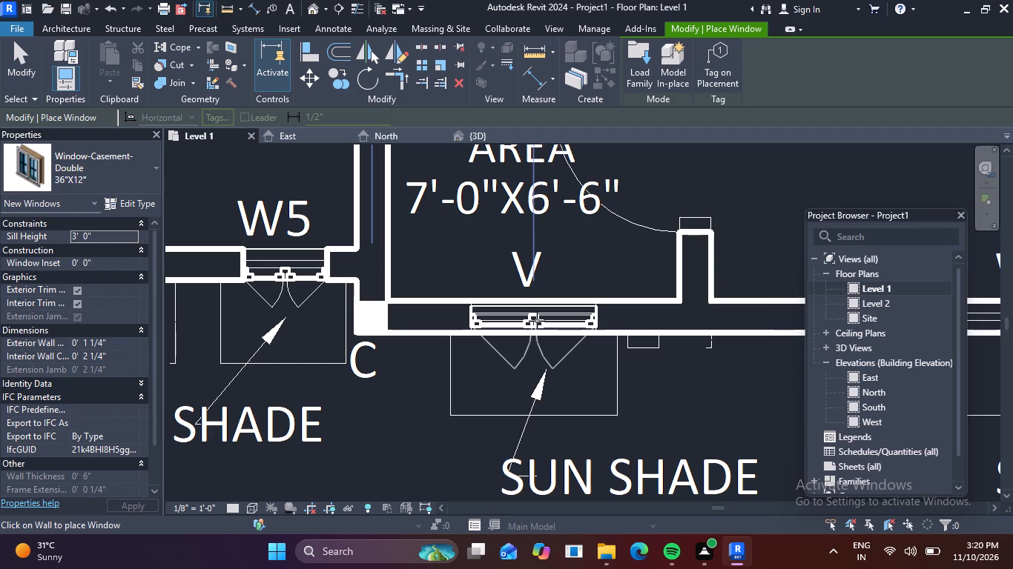
Place a 36"X12" double casement window at the washing area's V opening and show it in 3D.
{"action": "left_click", "coordinate": [537, 321]}
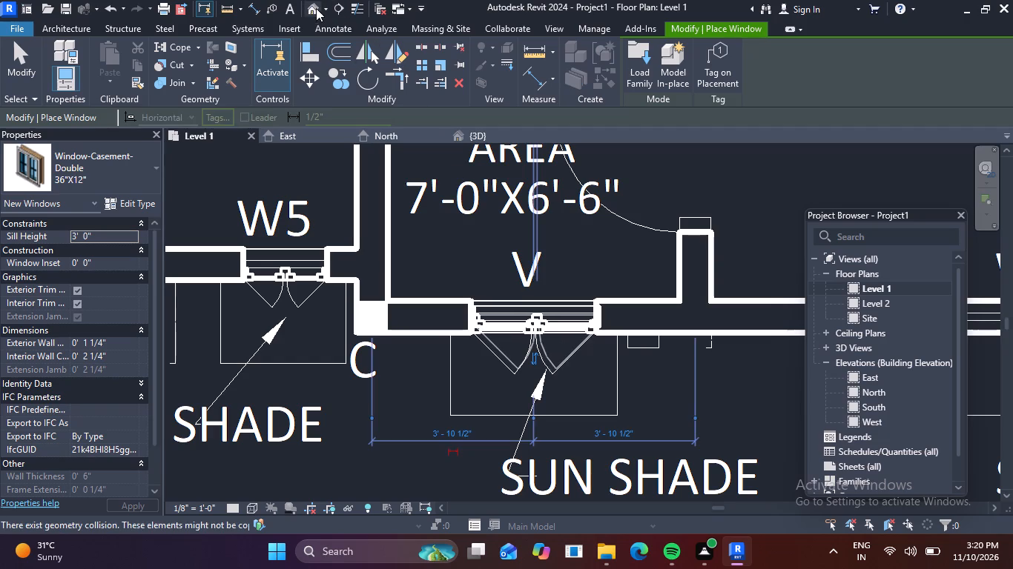
{"action": "left_click", "coordinate": [317, 12]}
{"action": "scroll", "coordinate": [514, 253], "scroll_direction": "down", "scroll_amount": 1}
{"action": "key", "text": "Escape"}
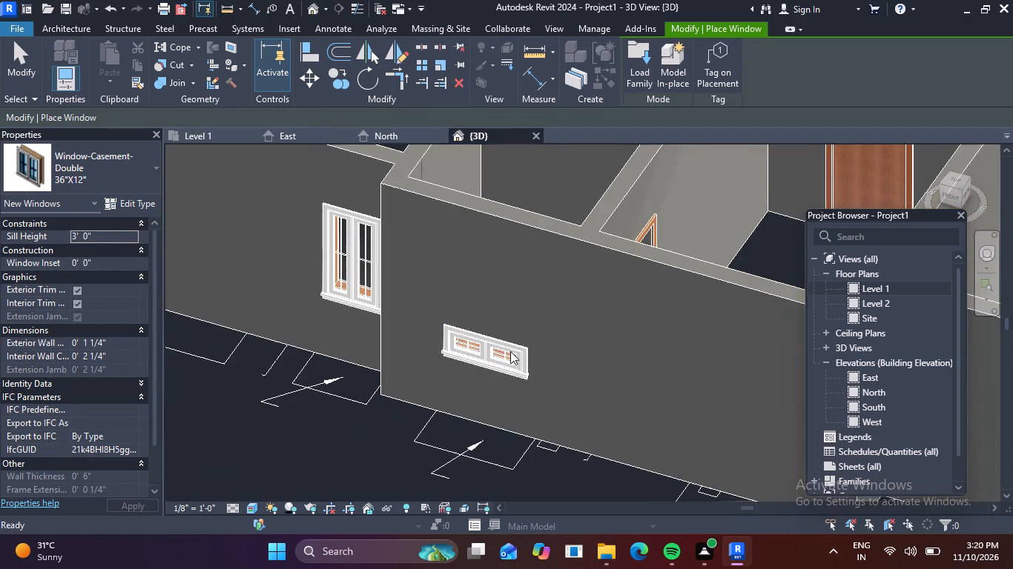
Nudge the 36"X12" window at the V opening up the wall to a sill height of 8' 1 1/2".
{"action": "scroll", "coordinate": [489, 359], "scroll_direction": "up", "scroll_amount": 4}
{"action": "middle_click_drag", "start_coordinate": [535, 331], "coordinate": [529, 203]}
{"action": "scroll", "coordinate": [520, 247], "scroll_direction": "up", "scroll_amount": 3}
{"action": "middle_click_drag", "start_coordinate": [509, 249], "coordinate": [509, 251]}
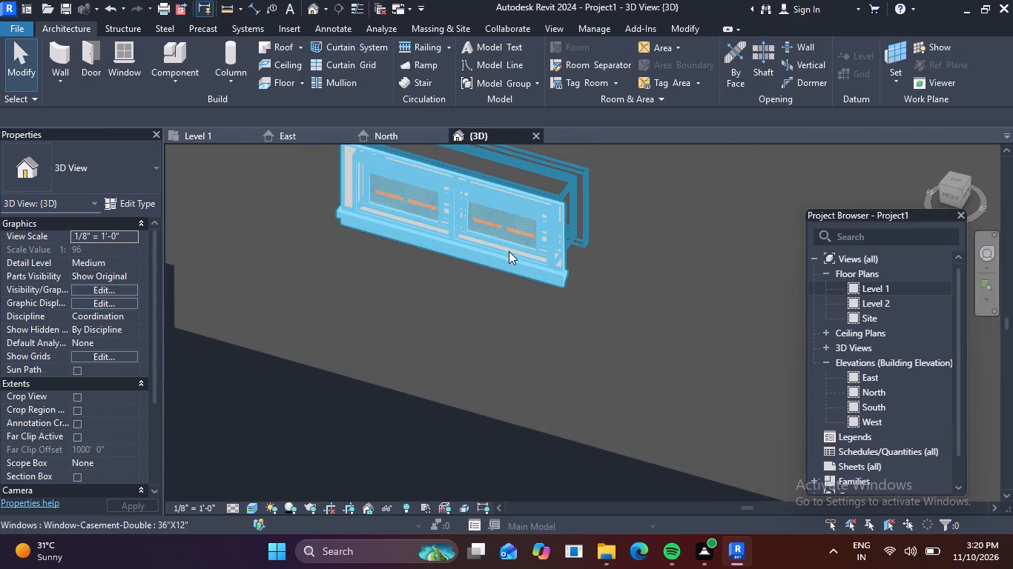
{"action": "middle_click_drag", "start_coordinate": [509, 251], "coordinate": [491, 332]}
{"action": "left_click", "coordinate": [478, 307]}
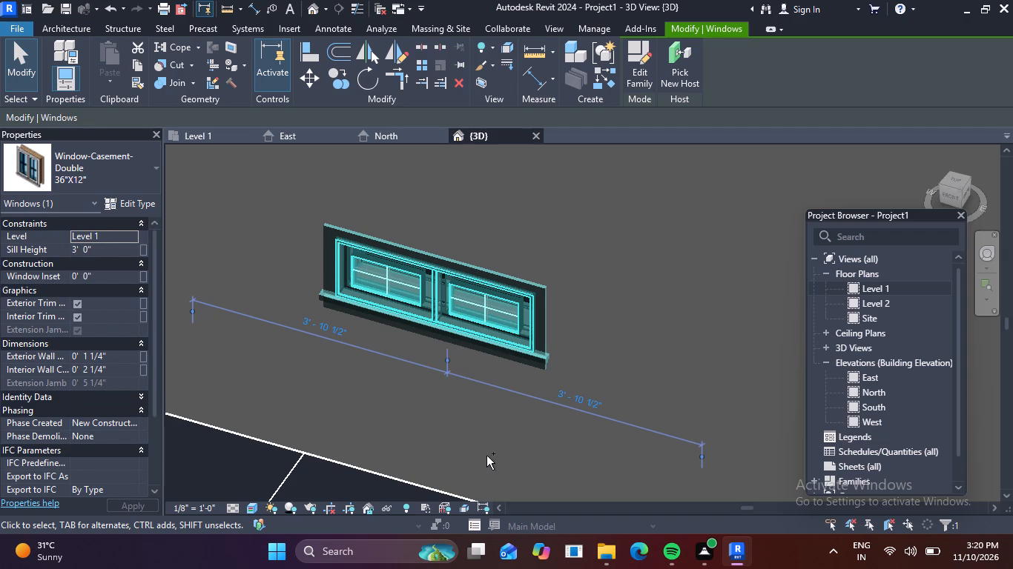
{"action": "key", "text": "ctrl+alt+Up"}
{"action": "key", "text": "ctrl+alt+Up"}
{"action": "key", "text": "ctrl+alt+Up"}
{"action": "key", "text": "ctrl+alt+Up"}
{"action": "key", "text": "ctrl+alt+Up"}
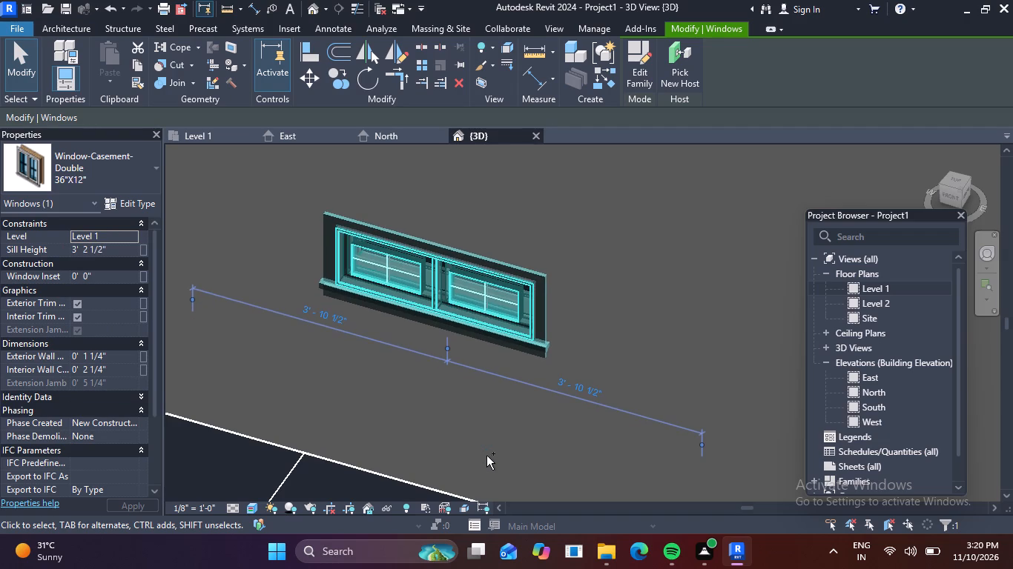
{"action": "scroll", "coordinate": [495, 417], "scroll_direction": "down", "scroll_amount": 4}
{"action": "scroll", "coordinate": [597, 338], "scroll_direction": "down", "scroll_amount": 1}
{"action": "middle_click_drag", "start_coordinate": [597, 338], "coordinate": [573, 419]}
{"action": "scroll", "coordinate": [603, 401], "scroll_direction": "down", "scroll_amount": 1}
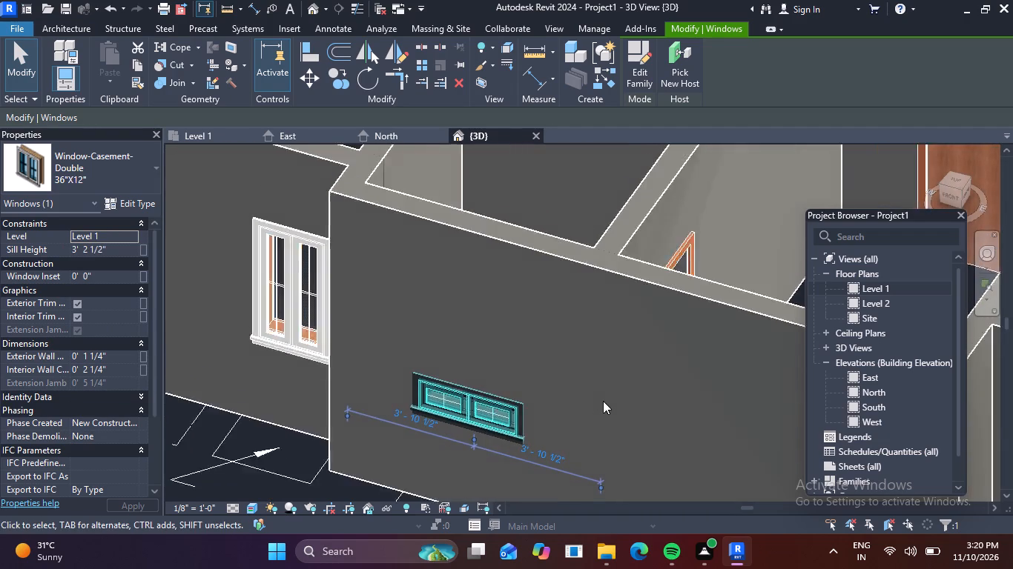
{"action": "key", "text": "ctrl+alt+Up"}
{"action": "key", "text": "ctrl+alt+Up"}
{"action": "key", "text": "ctrl+alt+Up"}
{"action": "key", "text": "ctrl+alt+Up"}
{"action": "key", "text": "ctrl+alt+Up"}
{"action": "key", "text": "ctrl+alt+Up"}
{"action": "key", "text": "ctrl+alt+Up"}
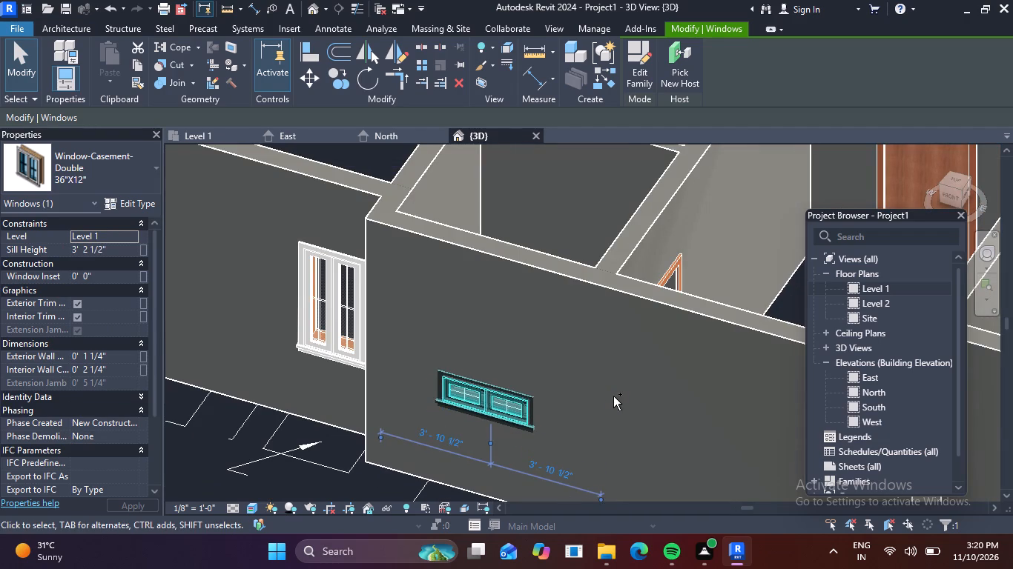
{"action": "key", "text": "ctrl+alt+Up"}
{"action": "key", "text": "ctrl+alt+Up"}
{"action": "key", "text": "ctrl+alt+Up"}
{"action": "key", "text": "ctrl+alt+Up"}
{"action": "key", "text": "ctrl+alt+Up"}
{"action": "key", "text": "ctrl+alt+Up"}
{"action": "key", "text": "ctrl+alt+Up"}
{"action": "key", "text": "ctrl+alt+Up"}
{"action": "key", "text": "ctrl+alt+Up"}
{"action": "key", "text": "ctrl+alt+Up"}
{"action": "key", "text": "ctrl+alt+Up"}
{"action": "key", "text": "ctrl+alt+Up"}
{"action": "key", "text": "ctrl+alt+Up"}
{"action": "key", "text": "ctrl+alt+Up"}
{"action": "key", "text": "ctrl+alt+Up"}
{"action": "key", "text": "ctrl+alt+Up"}
{"action": "key", "text": "ctrl+alt+Up"}
{"action": "key", "text": "ctrl+alt+Up"}
{"action": "key", "text": "ctrl+alt+Up"}
{"action": "key", "text": "ctrl+alt+Up"}
{"action": "key", "text": "ctrl+alt+Up"}
{"action": "key", "text": "ctrl+alt+Up"}
{"action": "key", "text": "ctrl+alt+Up"}
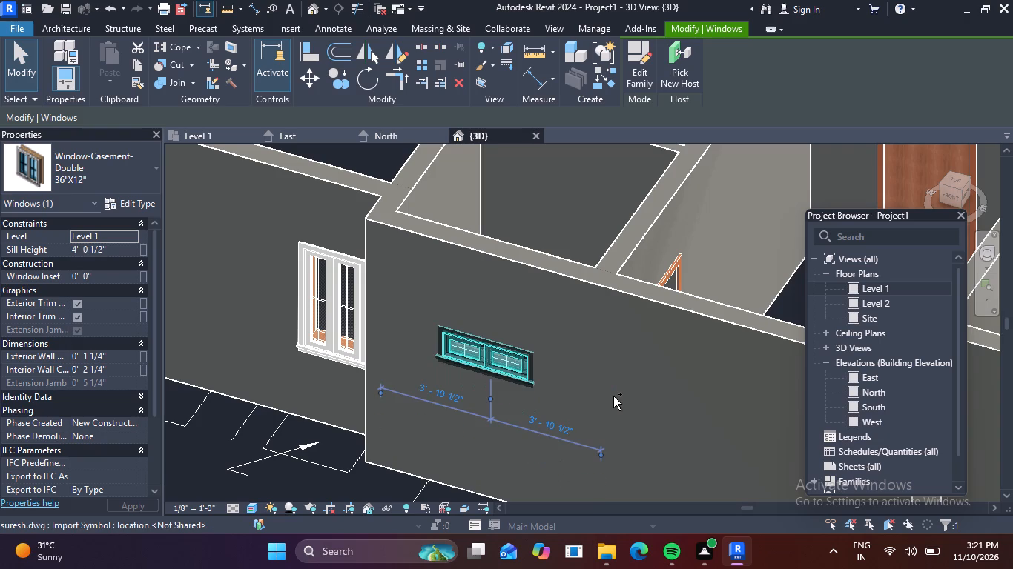
{"action": "key", "text": "ctrl+alt+Up"}
{"action": "key", "text": "ctrl+alt+Up"}
{"action": "key", "text": "ctrl+alt+Up"}
{"action": "key", "text": "ctrl+alt+Up"}
{"action": "key", "text": "ctrl+alt+Up"}
{"action": "key", "text": "ctrl+alt+Up"}
{"action": "key", "text": "ctrl+alt+Up"}
{"action": "key", "text": "ctrl+alt+Up"}
{"action": "key", "text": "ctrl+alt+Up"}
{"action": "key", "text": "ctrl+alt+Up"}
{"action": "key", "text": "ctrl+alt+Up"}
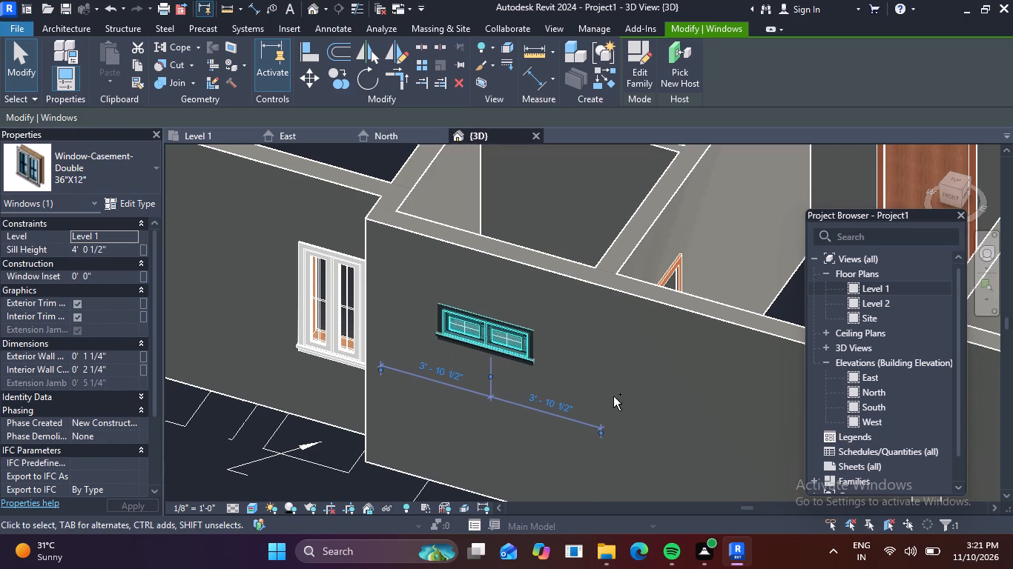
{"action": "key", "text": "ctrl+alt+Up"}
{"action": "key", "text": "ctrl+alt+Up"}
{"action": "key", "text": "ctrl+alt+Up"}
{"action": "key", "text": "ctrl+alt+Up"}
{"action": "key", "text": "ctrl+alt+Up"}
{"action": "key", "text": "ctrl+alt+Up"}
{"action": "key", "text": "ctrl+alt+Up"}
{"action": "key", "text": "ctrl+alt+Up"}
{"action": "key", "text": "ctrl+alt+Up"}
{"action": "key", "text": "ctrl+alt+Up"}
{"action": "key", "text": "ctrl+alt+Up"}
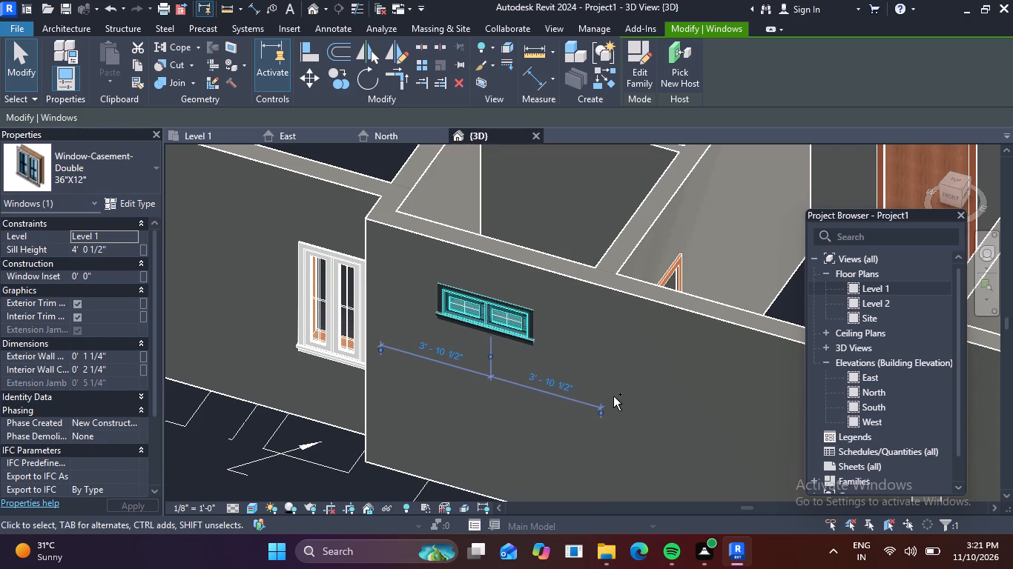
{"action": "key", "text": "ctrl+alt+Up"}
{"action": "key", "text": "ctrl+alt+Up"}
{"action": "key", "text": "ctrl+alt+Up"}
{"action": "key", "text": "ctrl+alt+Up"}
{"action": "key", "text": "ctrl+alt+Up"}
{"action": "key", "text": "ctrl+alt+Up"}
{"action": "key", "text": "ctrl+alt+Up"}
{"action": "key", "text": "ctrl+alt+Up"}
{"action": "key", "text": "ctrl+alt+Up"}
{"action": "key", "text": "ctrl+alt+Up"}
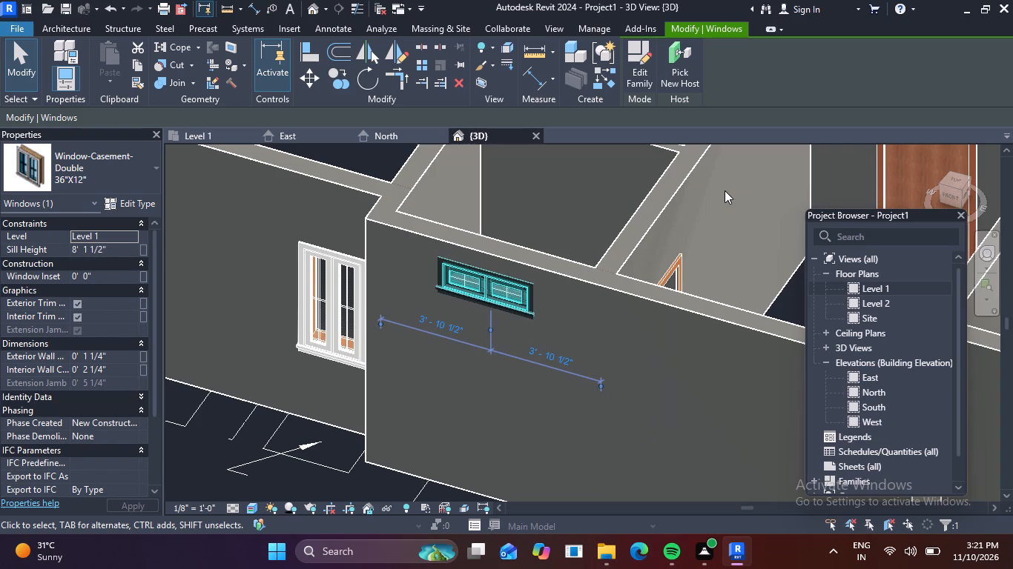
{"action": "key", "text": "Escape"}
Examine the raised V window and the adjoining exterior walls from several angles in 3D.
{"action": "scroll", "coordinate": [639, 387], "scroll_direction": "down", "scroll_amount": 3}
{"action": "middle_click_drag", "start_coordinate": [590, 394], "coordinate": [400, 276]}
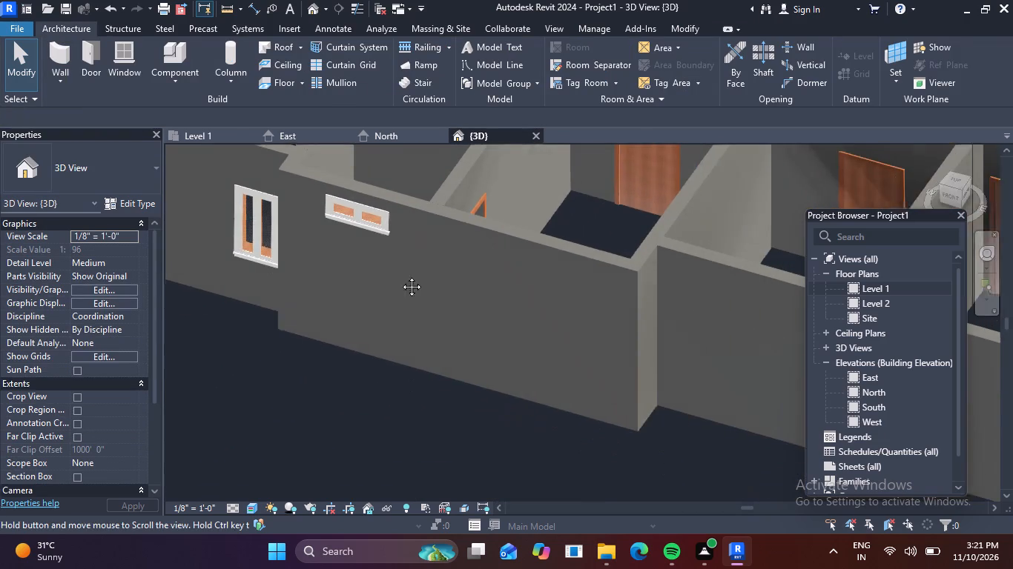
{"action": "middle_click_drag", "start_coordinate": [400, 276], "coordinate": [400, 275]}
{"action": "middle_click_drag", "start_coordinate": [644, 394], "coordinate": [606, 336], "text": "shift"}
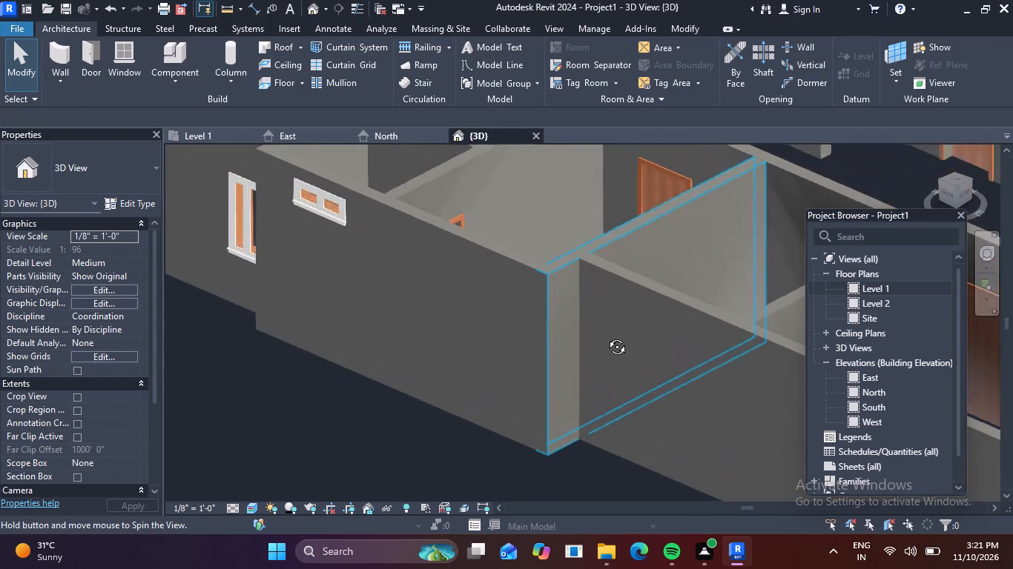
{"action": "middle_click_drag", "start_coordinate": [606, 336], "coordinate": [607, 259], "text": "shift"}
{"action": "middle_click_drag", "start_coordinate": [591, 301], "coordinate": [587, 333]}
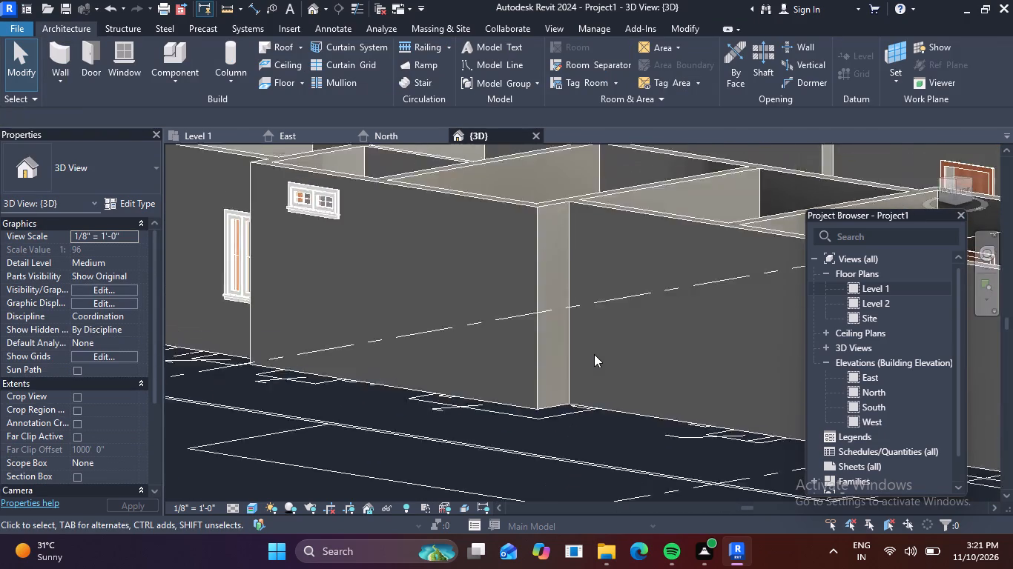
{"action": "scroll", "coordinate": [594, 355], "scroll_direction": "down", "scroll_amount": 2}
{"action": "middle_click_drag", "start_coordinate": [616, 374], "coordinate": [530, 344]}
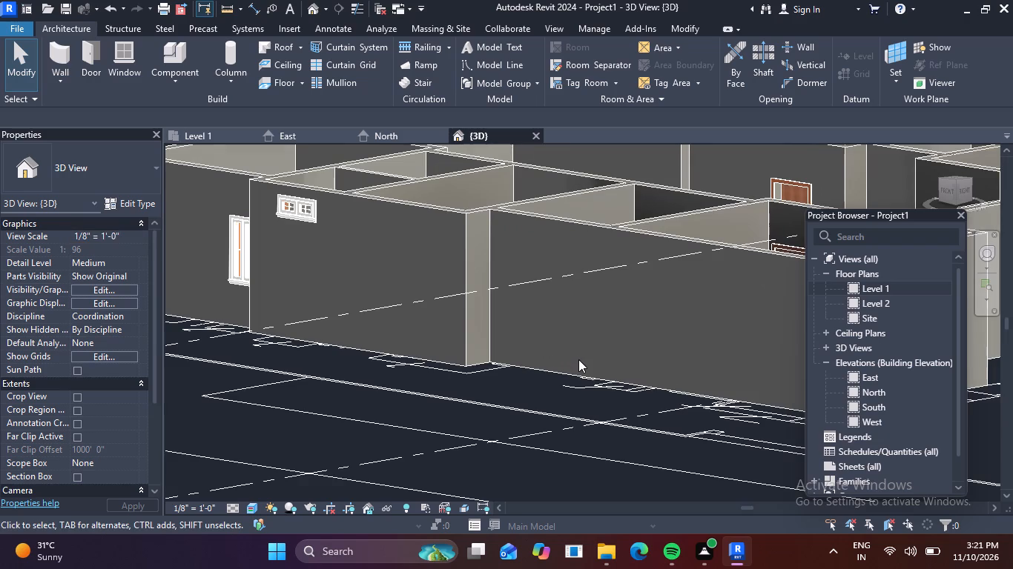
{"action": "middle_click_drag", "start_coordinate": [578, 359], "coordinate": [555, 356], "text": "shift"}
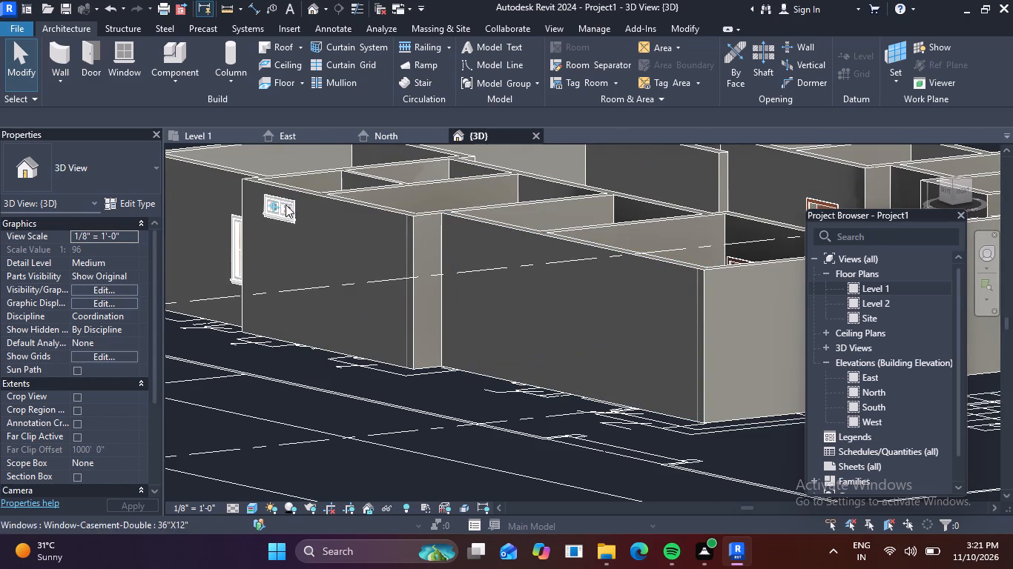
{"action": "scroll", "coordinate": [397, 250], "scroll_direction": "down", "scroll_amount": 3}
{"action": "middle_click_drag", "start_coordinate": [383, 287], "coordinate": [409, 325]}
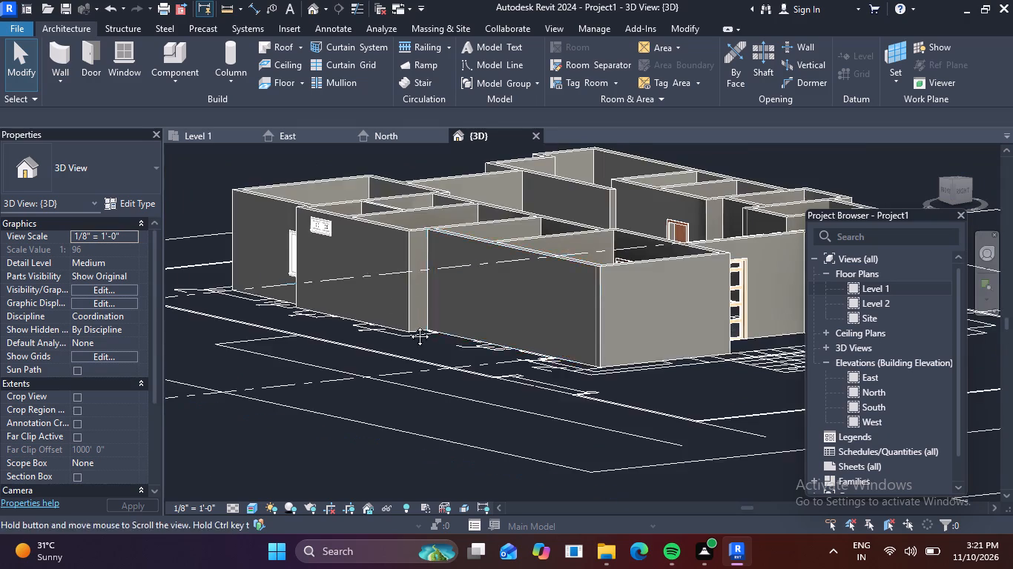
{"action": "middle_click_drag", "start_coordinate": [409, 325], "coordinate": [409, 327]}
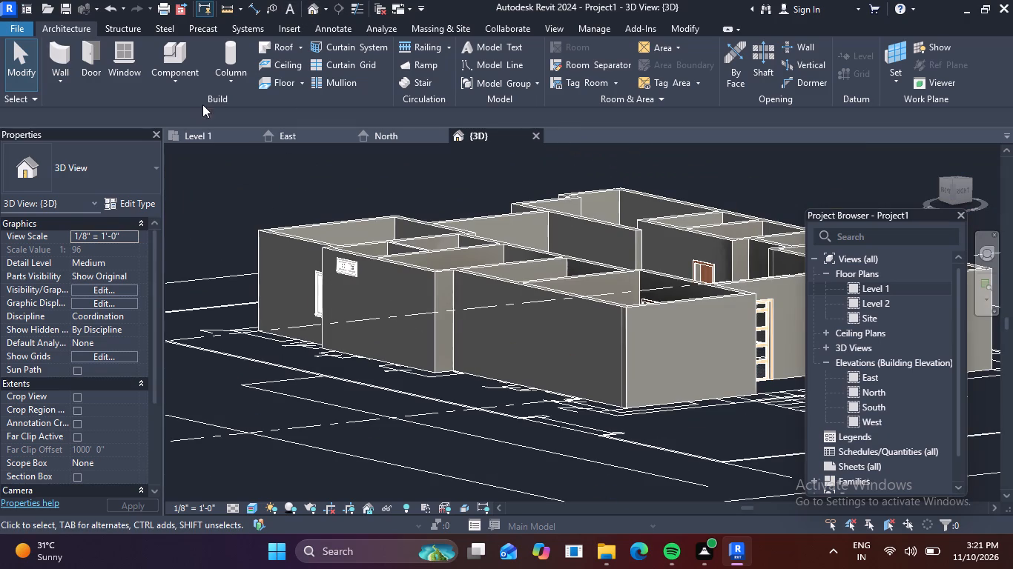
Compare the washing area's V opening and the neighbouring W5 window between the Level 1 plan and the 3D view.
{"action": "left_click", "coordinate": [200, 138]}
{"action": "scroll", "coordinate": [466, 274], "scroll_direction": "down", "scroll_amount": 4}
{"action": "middle_click_drag", "start_coordinate": [484, 308], "coordinate": [452, 299]}
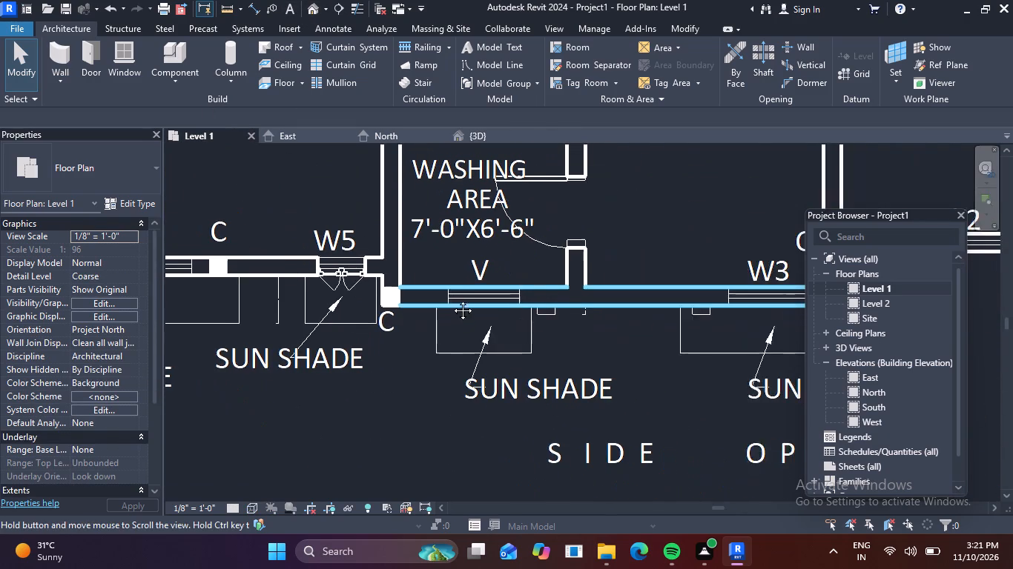
{"action": "middle_click_drag", "start_coordinate": [452, 299], "coordinate": [425, 294]}
{"action": "middle_click_drag", "start_coordinate": [331, 334], "coordinate": [486, 316]}
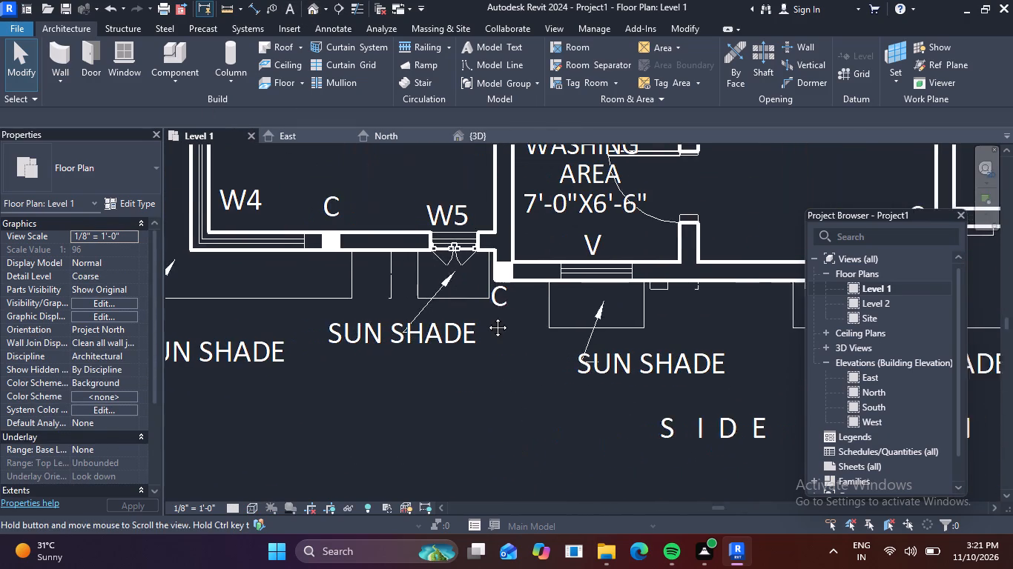
{"action": "middle_click_drag", "start_coordinate": [486, 316], "coordinate": [507, 321]}
{"action": "scroll", "coordinate": [519, 325], "scroll_direction": "down", "scroll_amount": 2}
{"action": "scroll", "coordinate": [578, 324], "scroll_direction": "down", "scroll_amount": 2}
{"action": "middle_click_drag", "start_coordinate": [547, 322], "coordinate": [401, 317]}
{"action": "scroll", "coordinate": [447, 286], "scroll_direction": "up", "scroll_amount": 5}
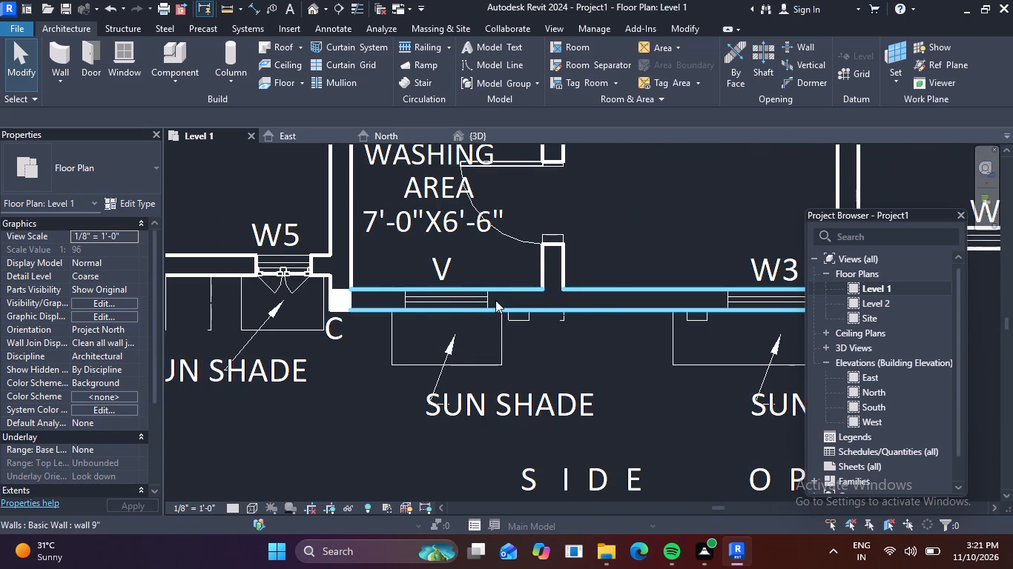
{"action": "scroll", "coordinate": [496, 300], "scroll_direction": "down", "scroll_amount": 6}
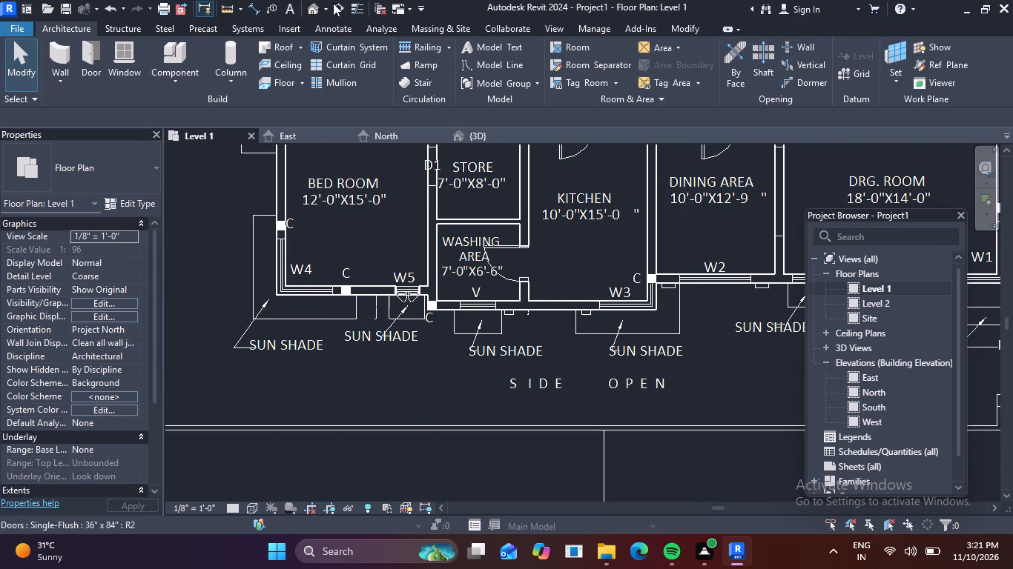
{"action": "left_click", "coordinate": [311, 10]}
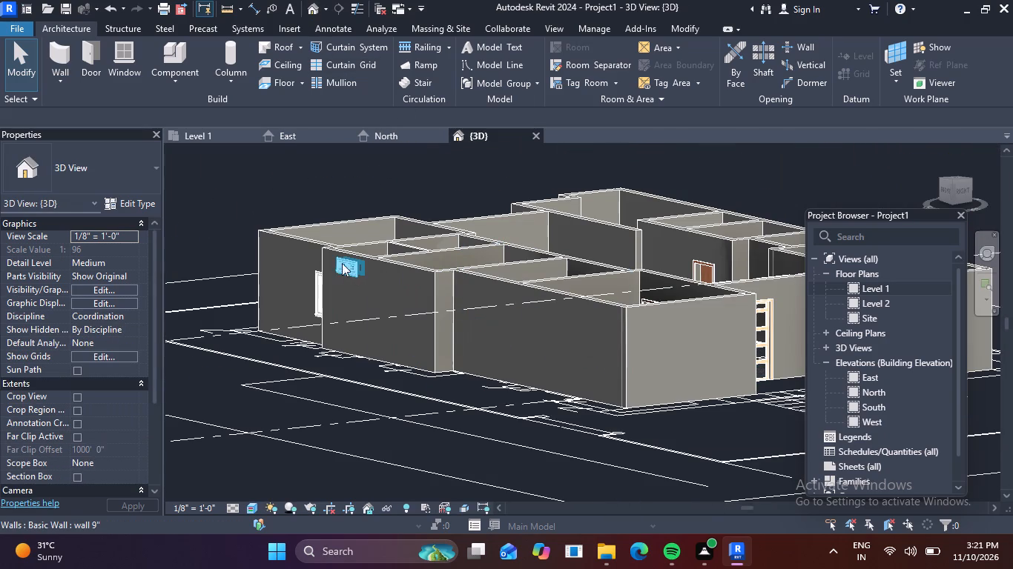
{"action": "left_click", "coordinate": [208, 134]}
{"action": "scroll", "coordinate": [447, 314], "scroll_direction": "up", "scroll_amount": 3}
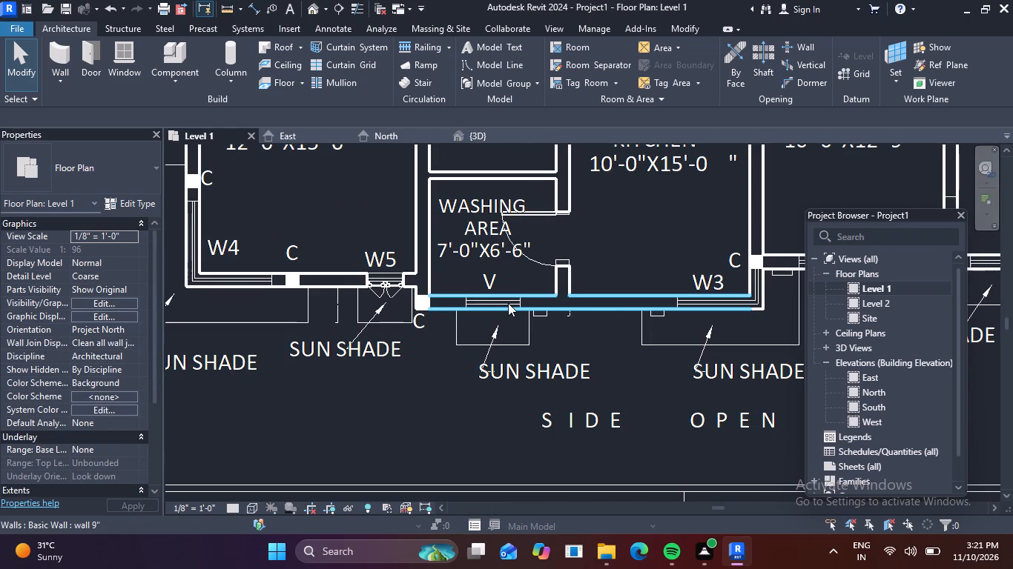
{"action": "scroll", "coordinate": [638, 319], "scroll_direction": "down", "scroll_amount": 2}
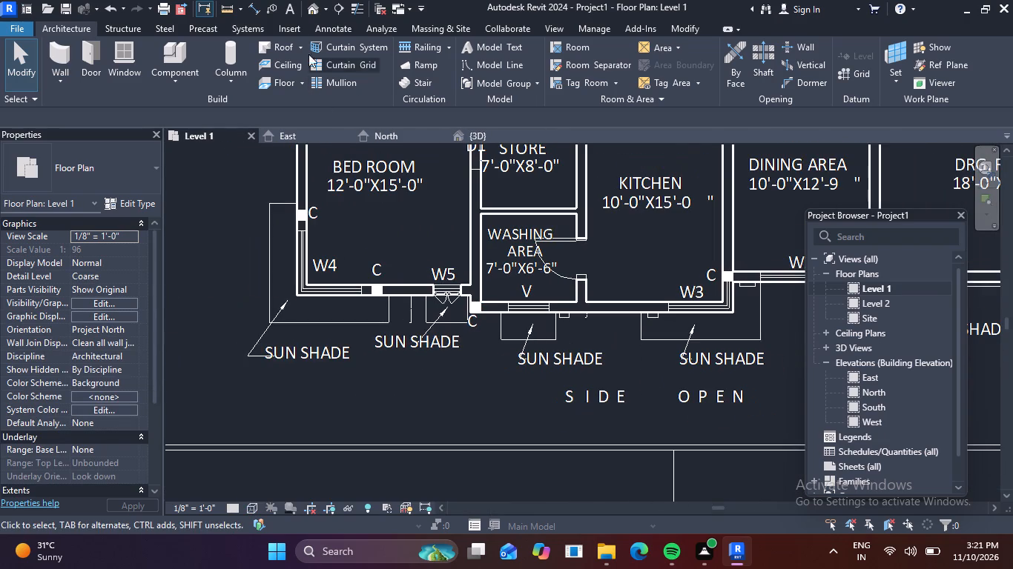
{"action": "left_click", "coordinate": [224, 133]}
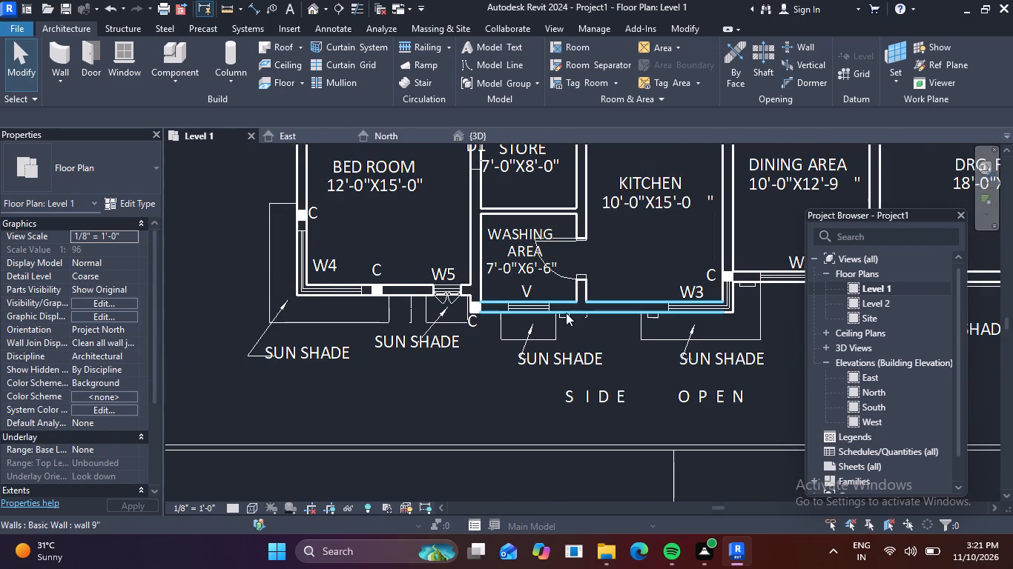
{"action": "left_click", "coordinate": [205, 133]}
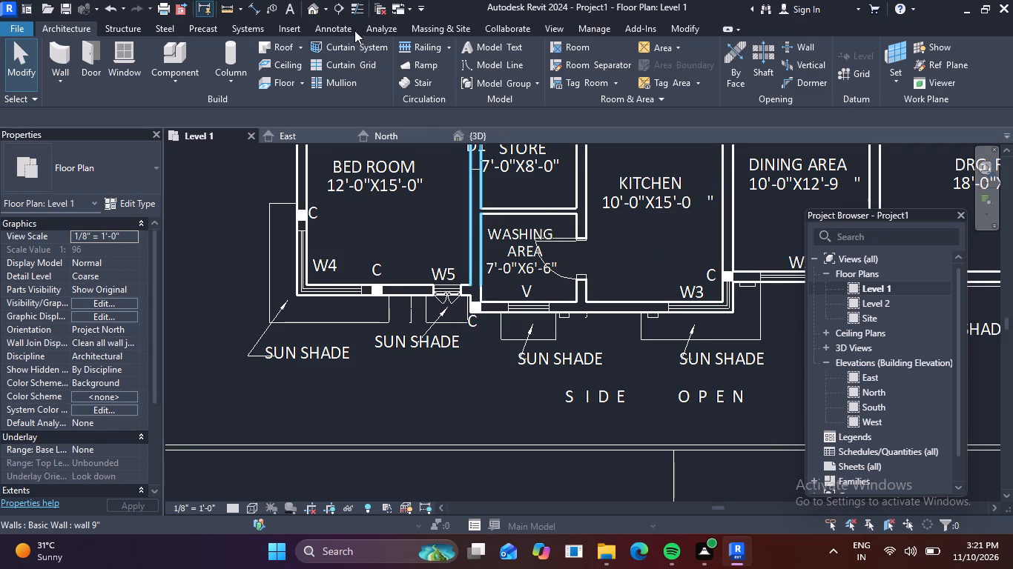
{"action": "left_click", "coordinate": [315, 4]}
{"action": "scroll", "coordinate": [306, 270], "scroll_direction": "up", "scroll_amount": 3}
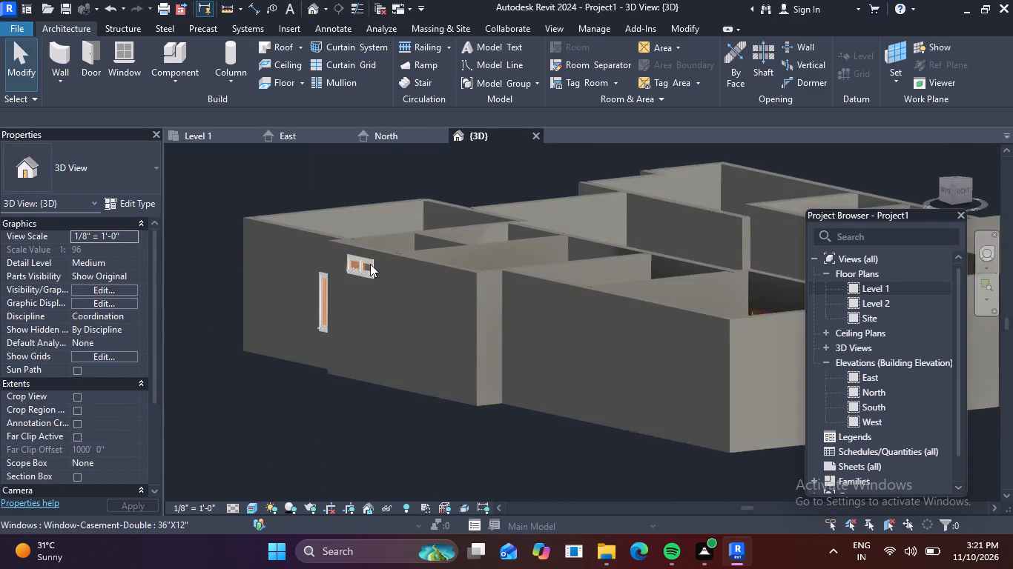
{"action": "scroll", "coordinate": [370, 264], "scroll_direction": "up", "scroll_amount": 1}
{"action": "middle_click_drag", "start_coordinate": [363, 284], "coordinate": [521, 339]}
{"action": "scroll", "coordinate": [467, 358], "scroll_direction": "up", "scroll_amount": 6}
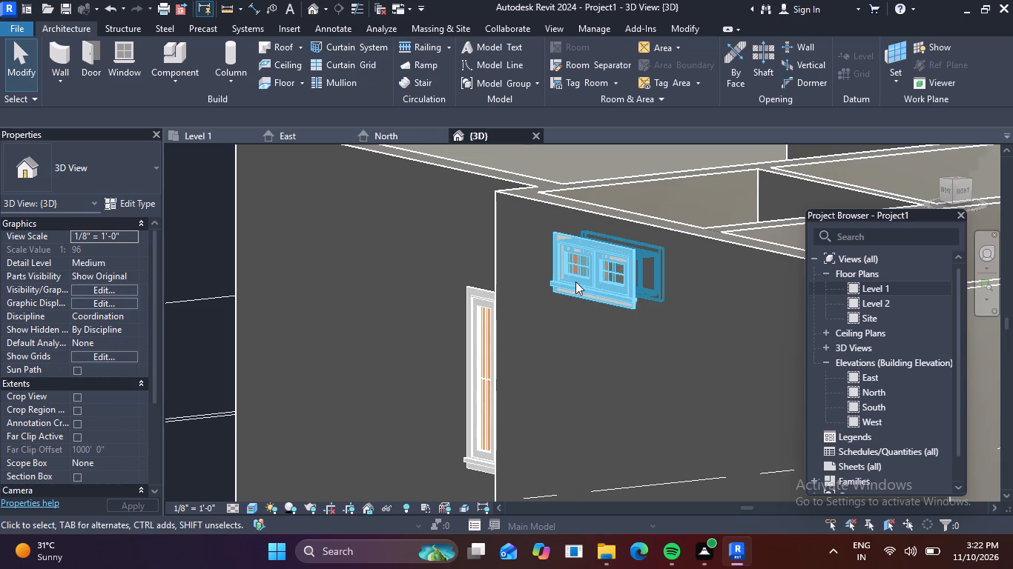
Examine the openings along the exterior wall in the Level 1 plan, from V past W3 to W2.
{"action": "left_click", "coordinate": [200, 127]}
{"action": "left_click", "coordinate": [203, 133]}
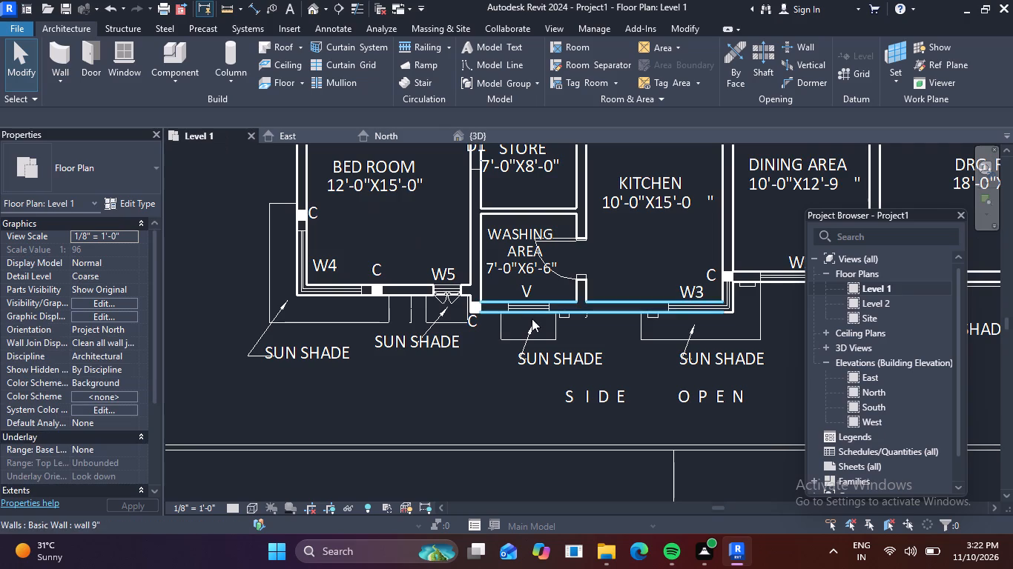
{"action": "scroll", "coordinate": [532, 319], "scroll_direction": "up", "scroll_amount": 5}
{"action": "middle_click_drag", "start_coordinate": [584, 326], "coordinate": [232, 317]}
{"action": "scroll", "coordinate": [441, 305], "scroll_direction": "down", "scroll_amount": 2}
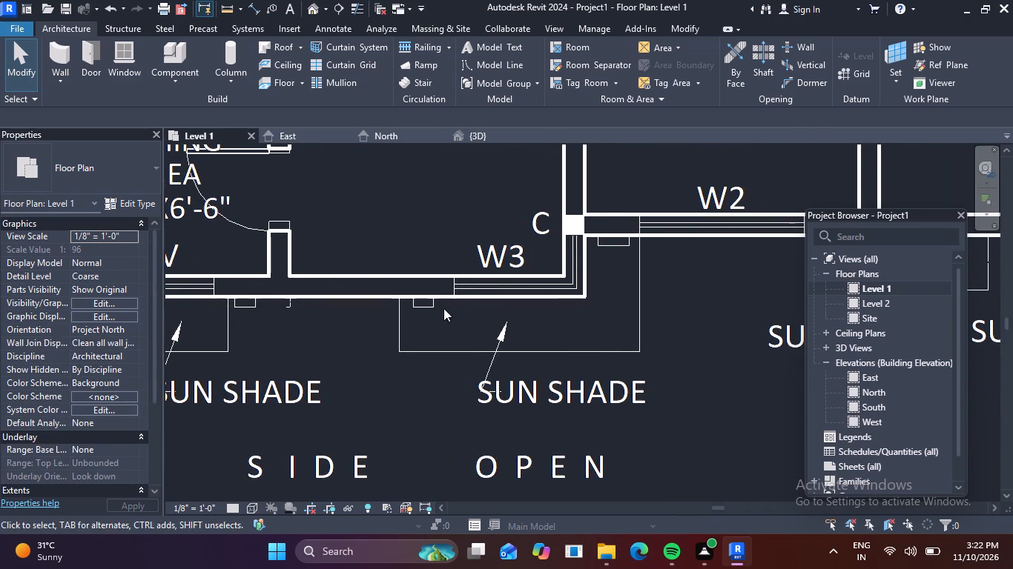
{"action": "scroll", "coordinate": [443, 308], "scroll_direction": "down", "scroll_amount": 2}
{"action": "middle_click_drag", "start_coordinate": [538, 311], "coordinate": [300, 307]}
{"action": "scroll", "coordinate": [389, 254], "scroll_direction": "up", "scroll_amount": 3}
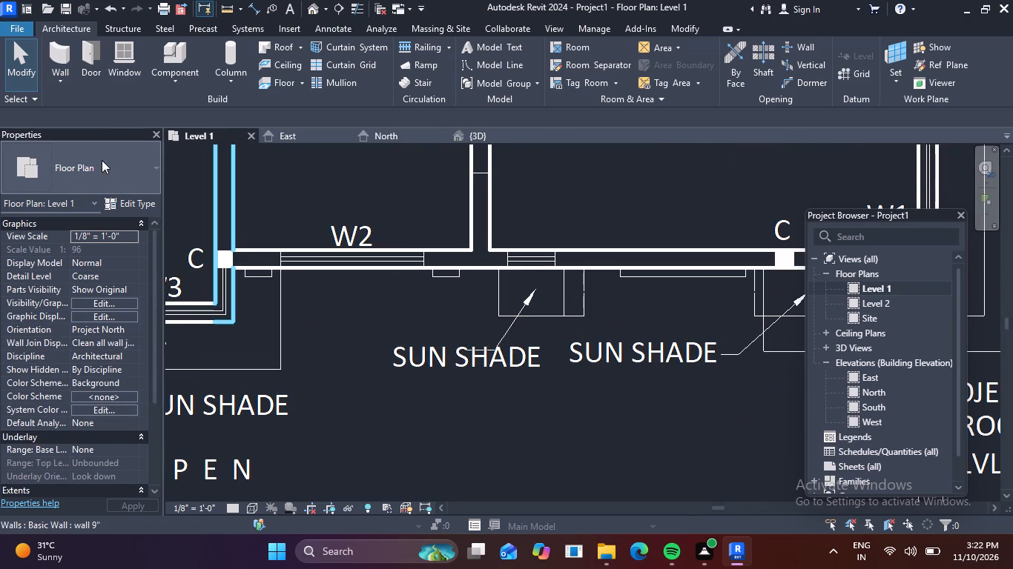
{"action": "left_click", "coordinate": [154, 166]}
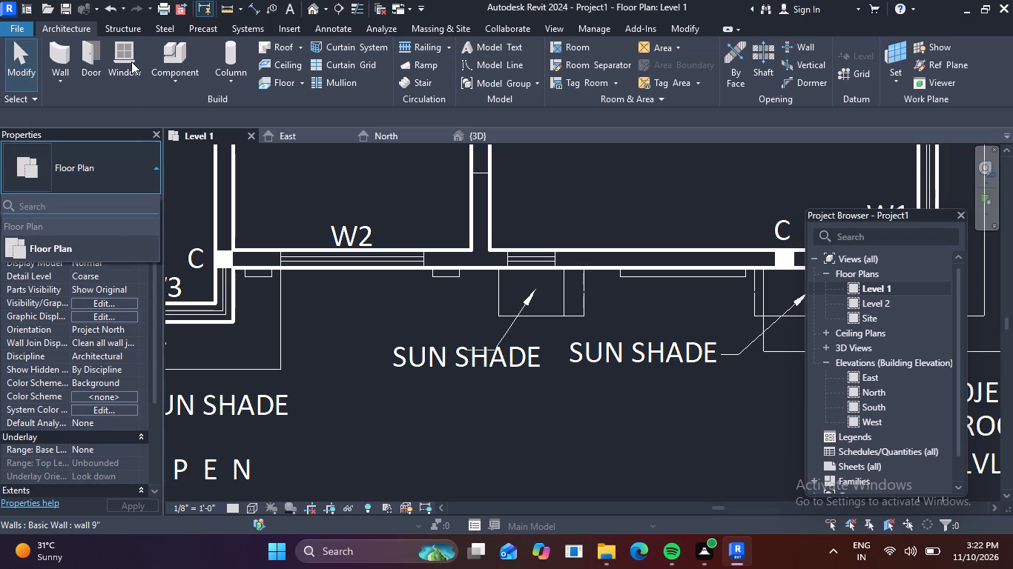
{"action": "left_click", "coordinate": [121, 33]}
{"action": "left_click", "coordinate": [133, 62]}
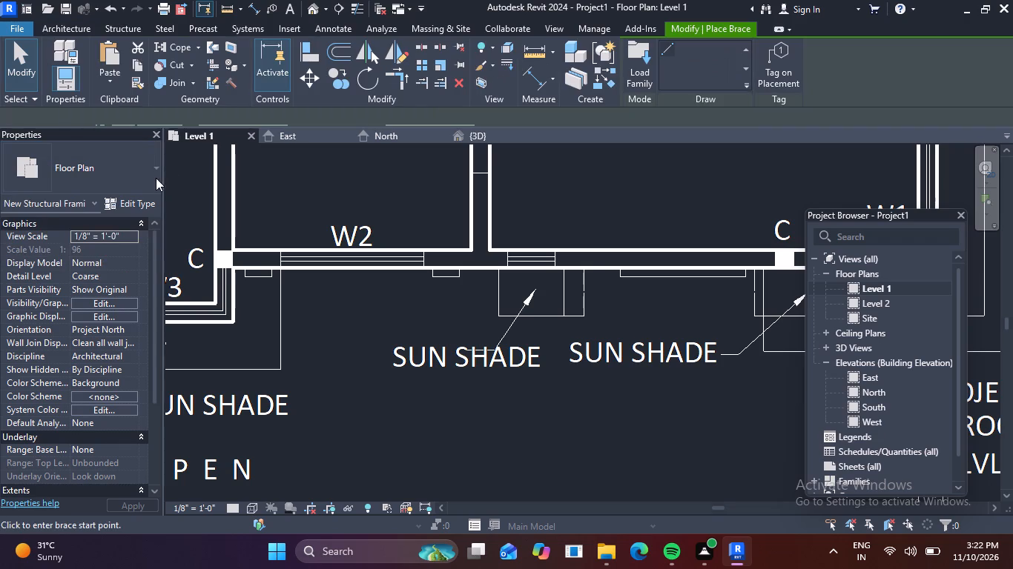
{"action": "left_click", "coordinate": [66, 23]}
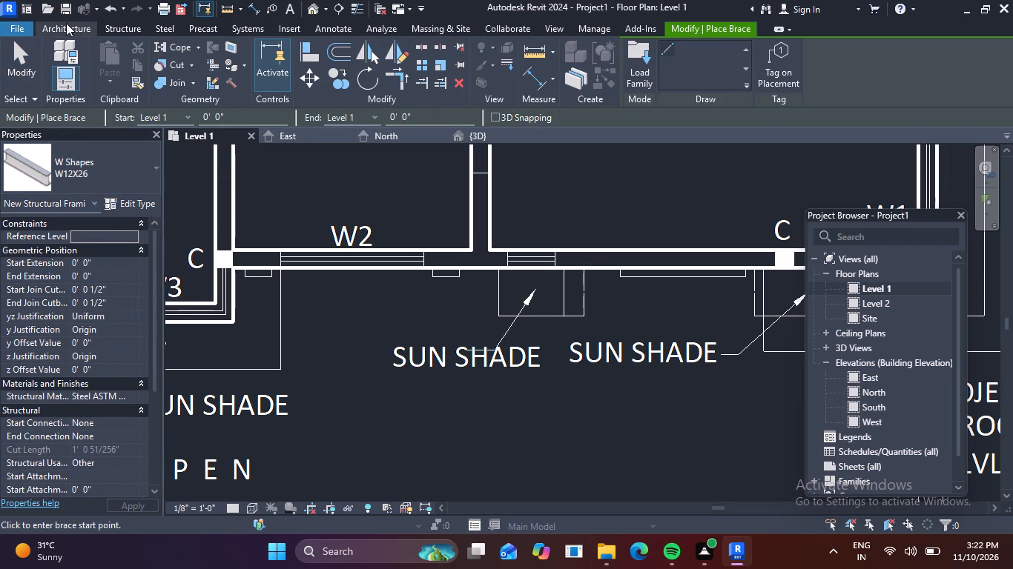
Start placing a window and duplicate the 36"X12" double casement type under the name 72"X48".
{"action": "left_click", "coordinate": [125, 68]}
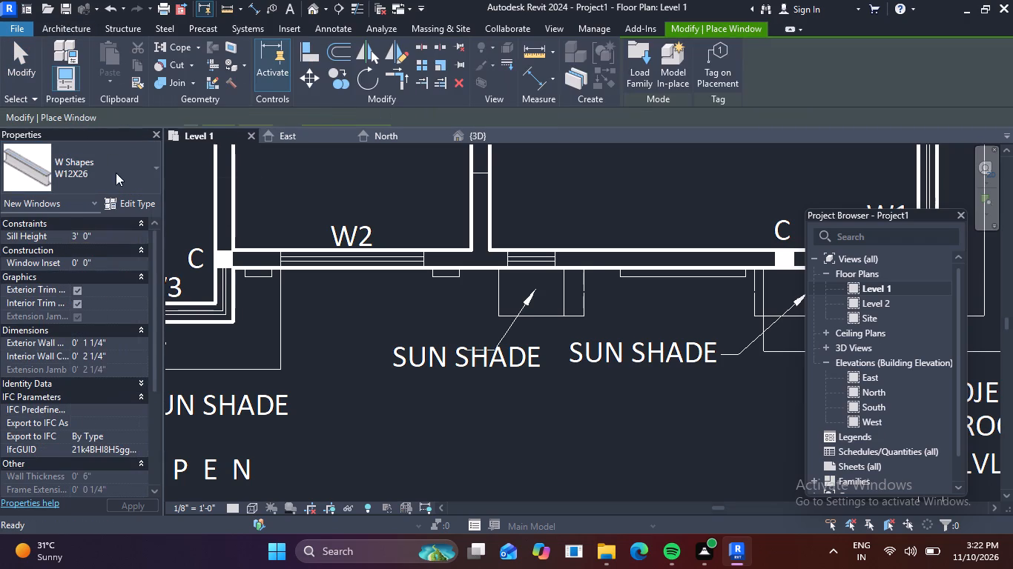
{"action": "left_click", "coordinate": [141, 204]}
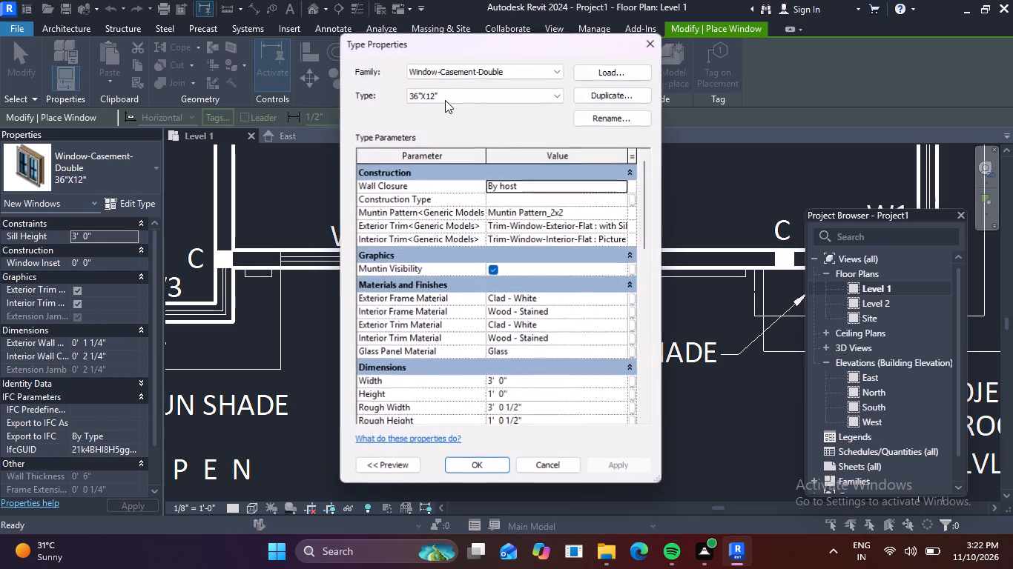
{"action": "left_click", "coordinate": [603, 96]}
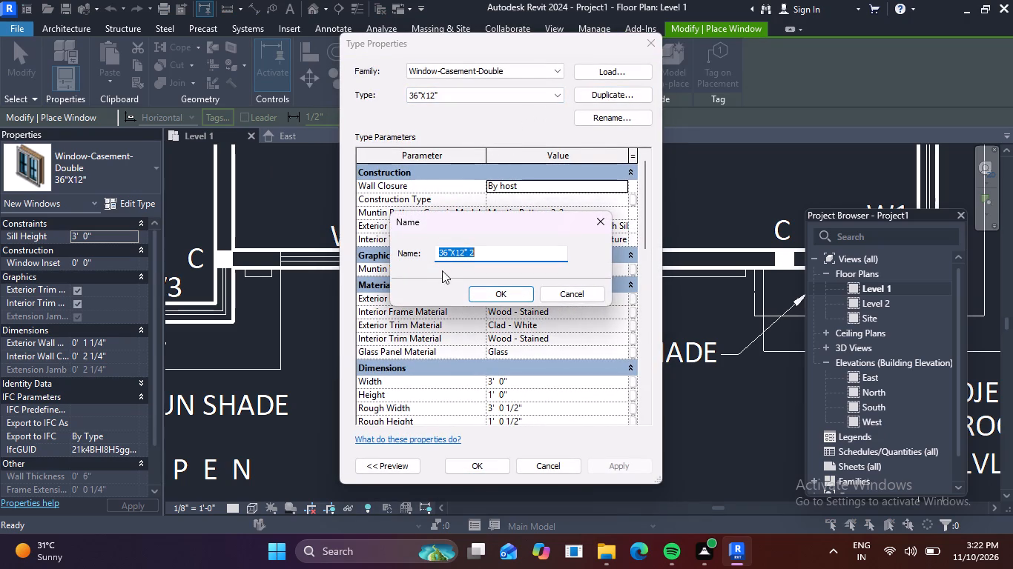
{"action": "key", "text": "BackSpace"}
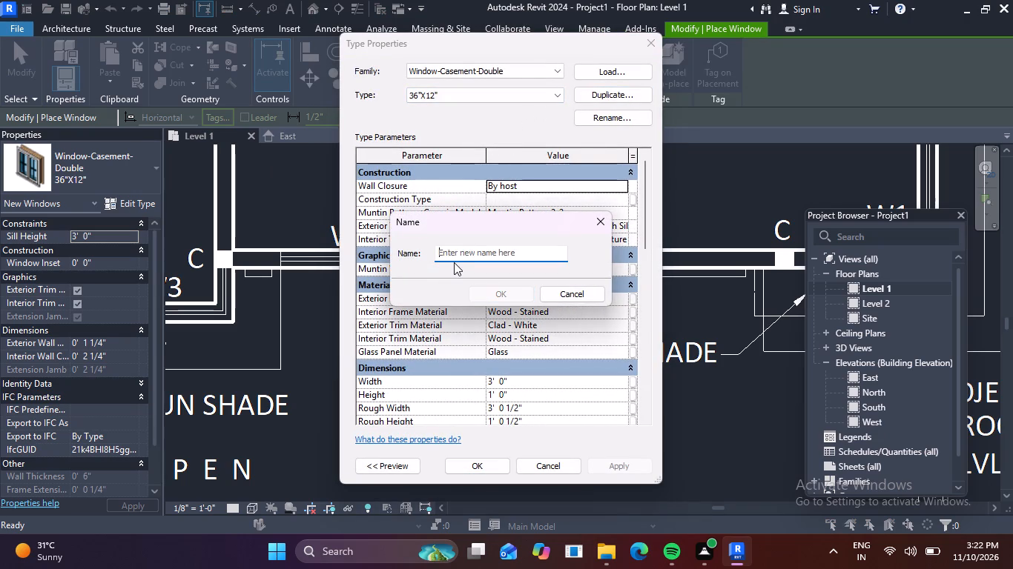
{"action": "key", "text": "7"}
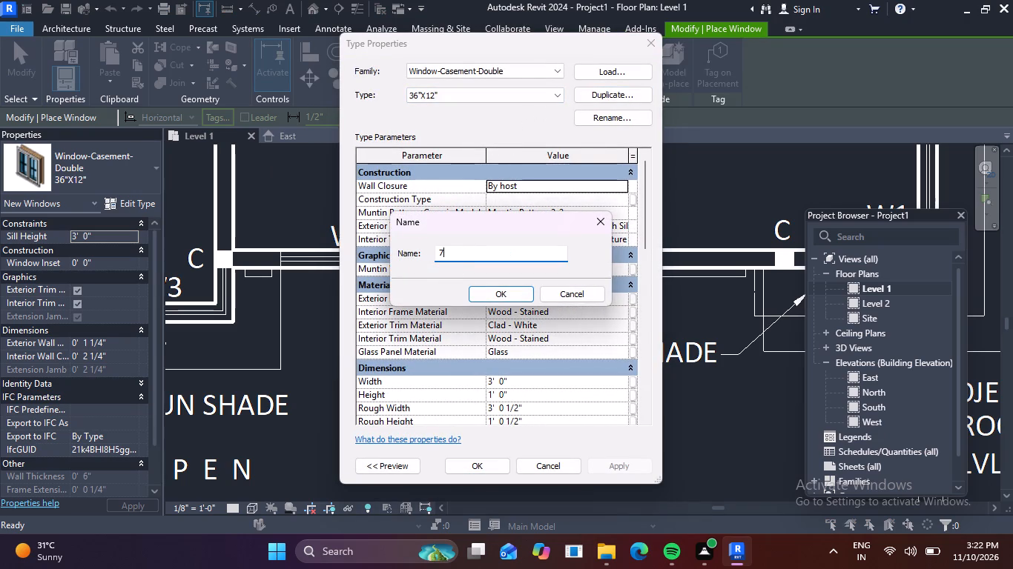
{"action": "key", "text": "2"}
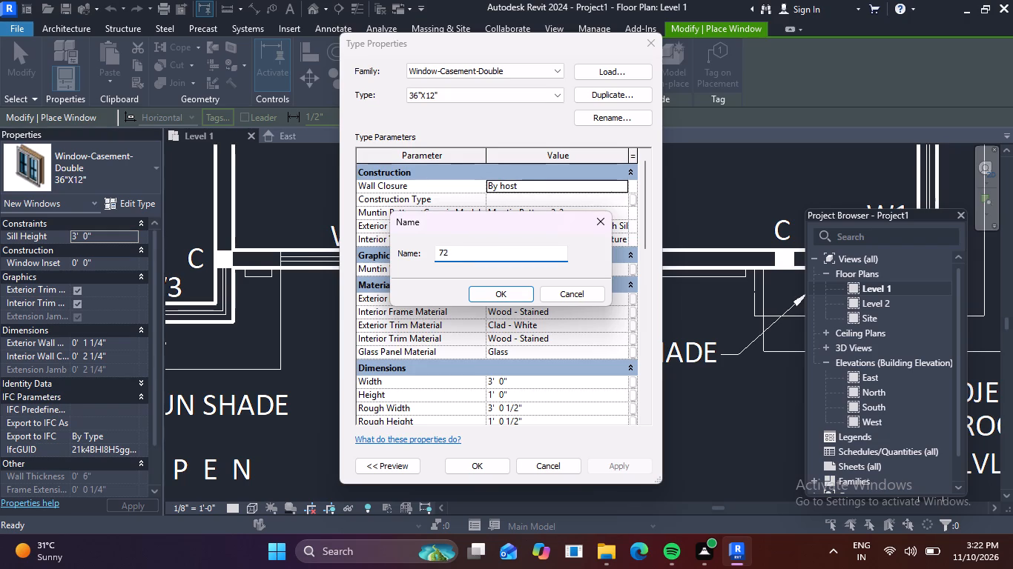
{"action": "key", "text": "shift+quotedbl"}
{"action": "key", "text": "shift+x"}
{"action": "type", "text": "48\""}
{"action": "left_click", "coordinate": [498, 291]}
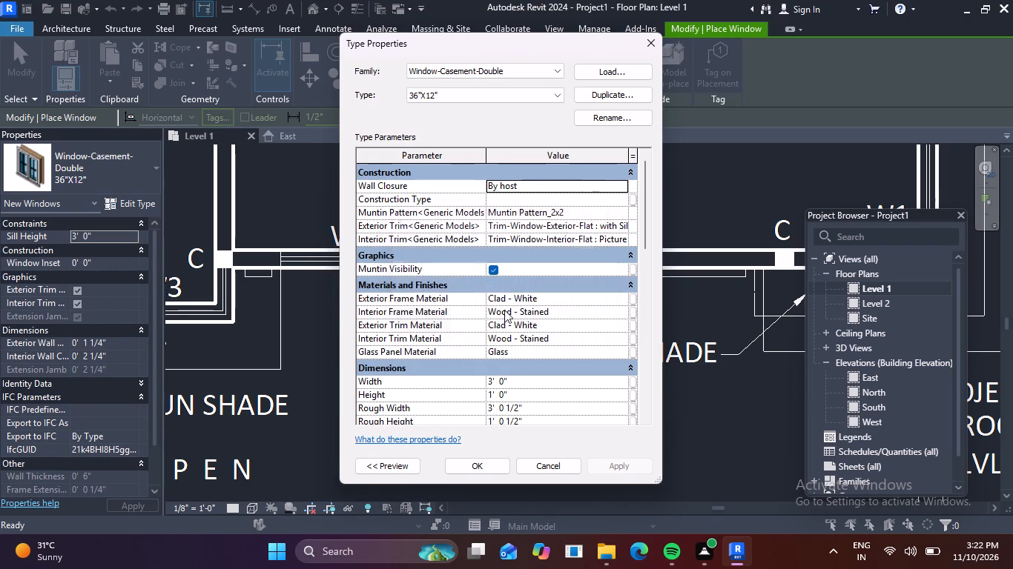
Set the 72"X48" window type's height to 6" and accept the type changes.
{"action": "scroll", "coordinate": [536, 389], "scroll_direction": "down", "scroll_amount": 2}
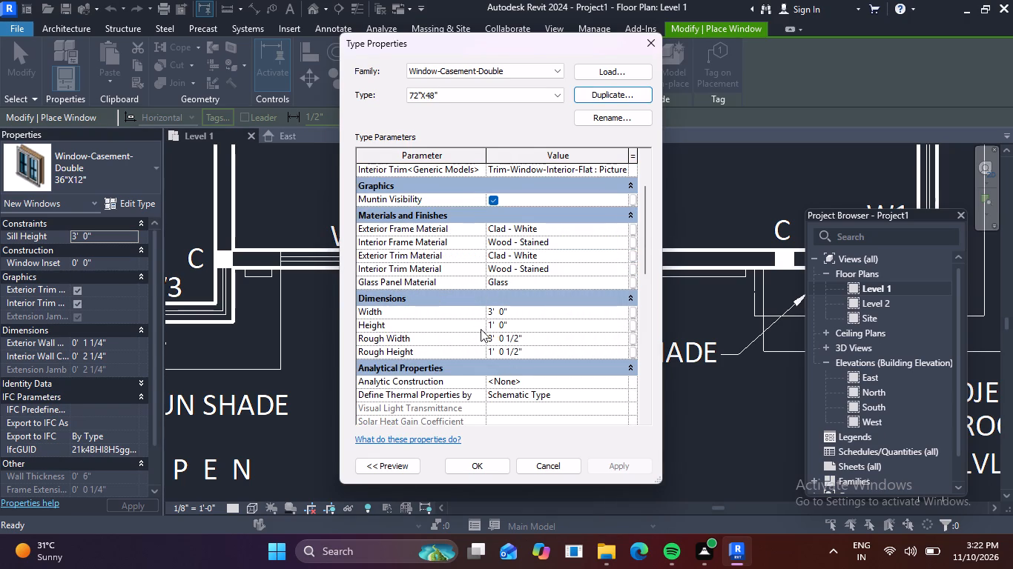
{"action": "left_click", "coordinate": [527, 328]}
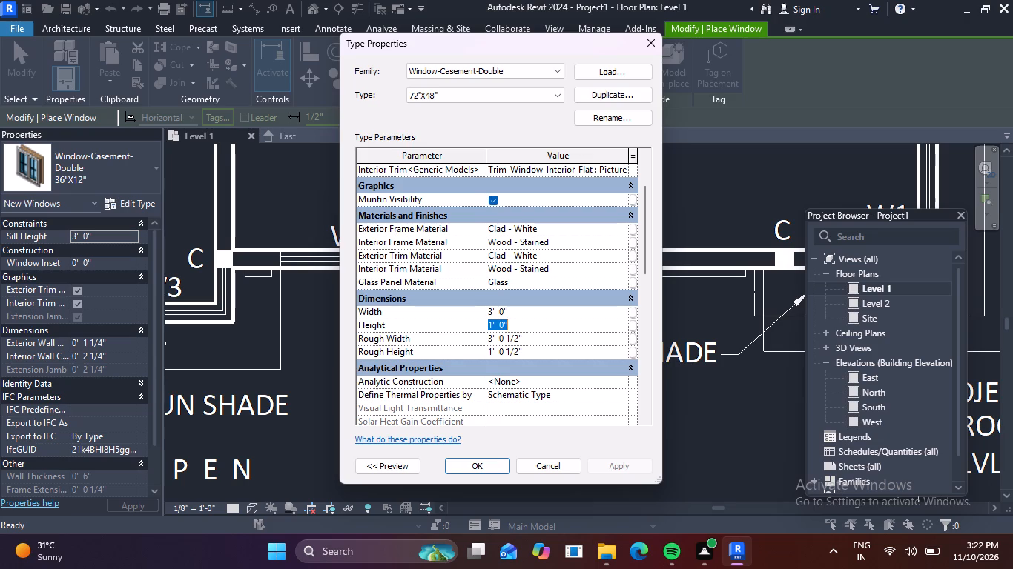
{"action": "key", "text": "BackSpace"}
{"action": "type", "text": "6\""}
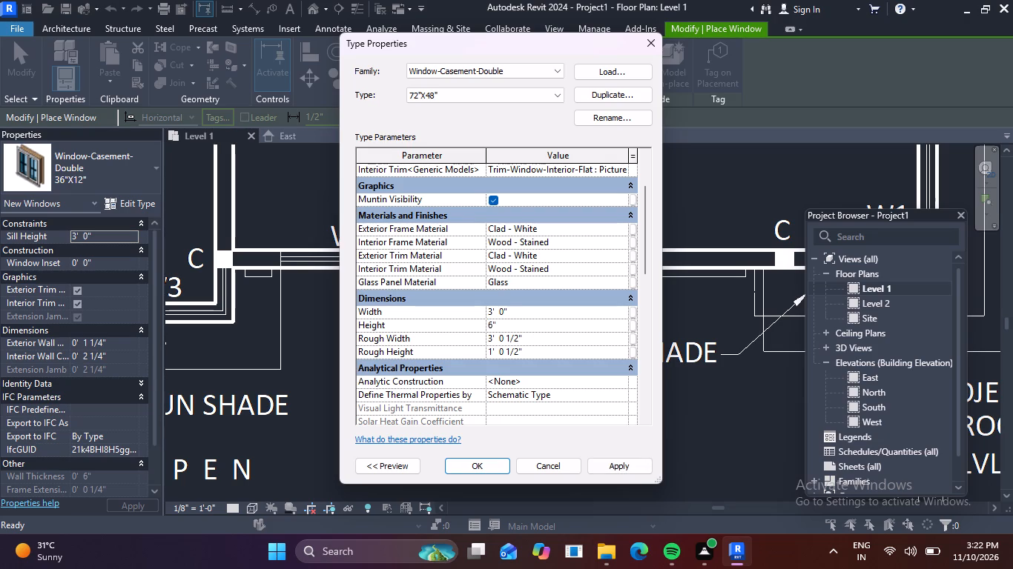
{"action": "key", "text": "Return"}
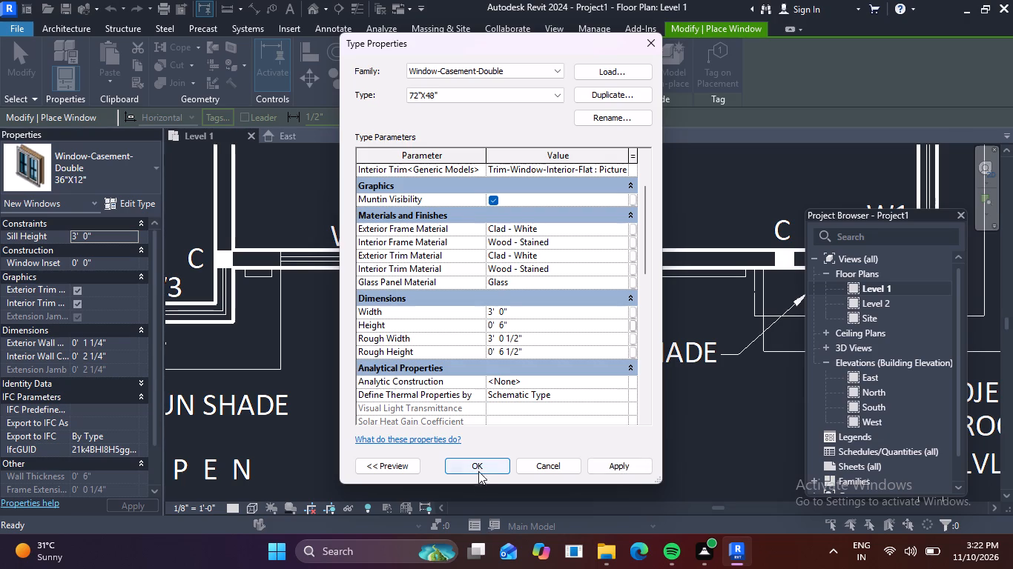
{"action": "left_click", "coordinate": [478, 470]}
{"action": "left_click", "coordinate": [486, 468]}
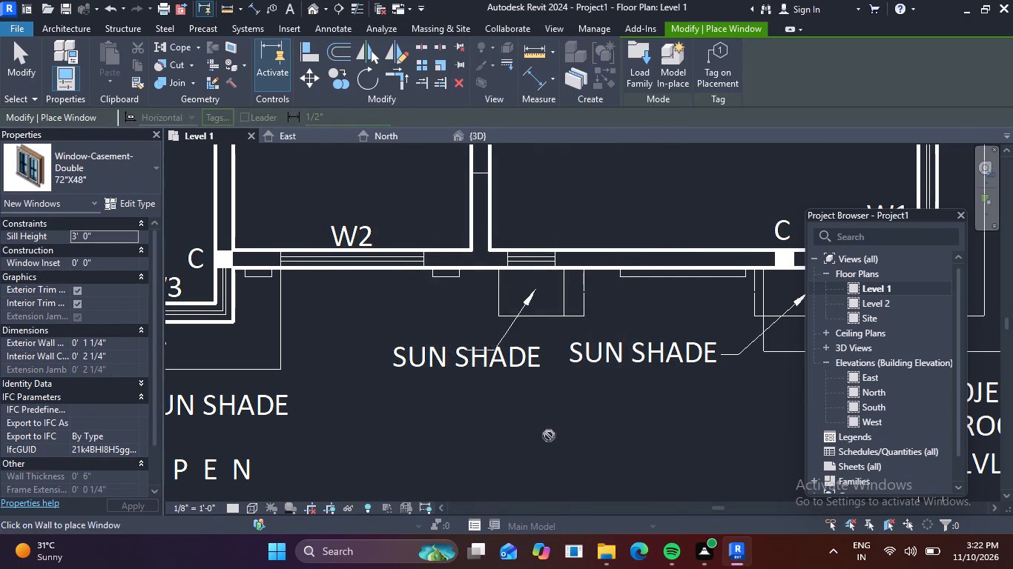
Duplicate the 72"X48" double casement window type under the name 72"X48" 2.
{"action": "middle_click_drag", "start_coordinate": [547, 436], "coordinate": [319, 428]}
{"action": "scroll", "coordinate": [402, 393], "scroll_direction": "down", "scroll_amount": 3}
{"action": "scroll", "coordinate": [549, 352], "scroll_direction": "down", "scroll_amount": 2}
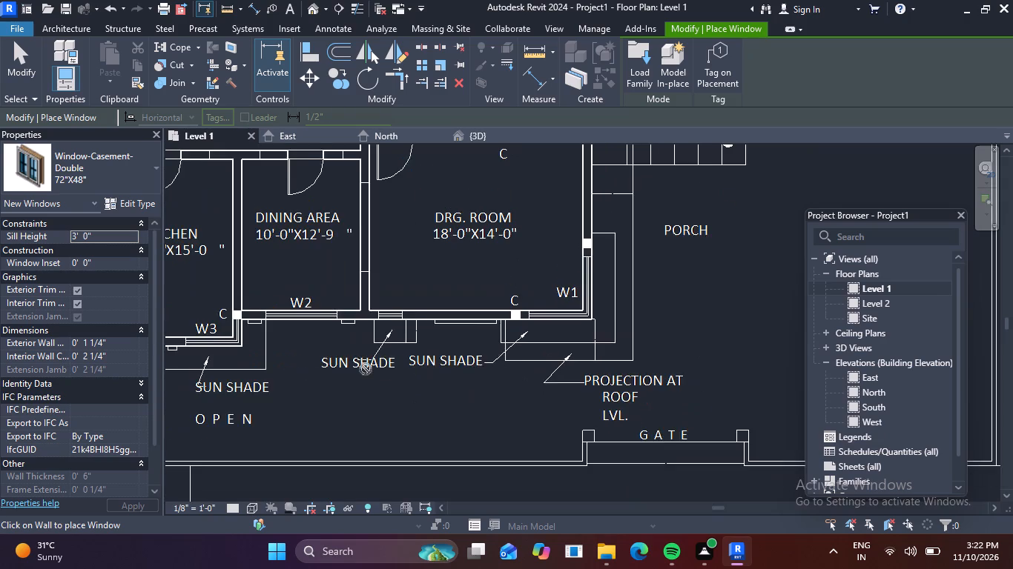
{"action": "middle_click_drag", "start_coordinate": [366, 369], "coordinate": [465, 367]}
{"action": "scroll", "coordinate": [377, 320], "scroll_direction": "up", "scroll_amount": 8}
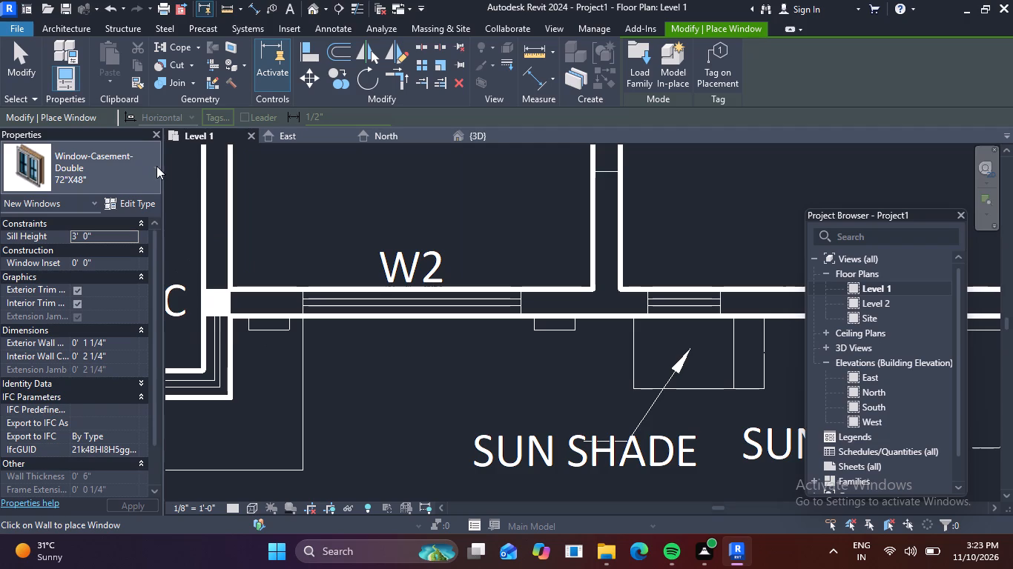
{"action": "left_click", "coordinate": [148, 203]}
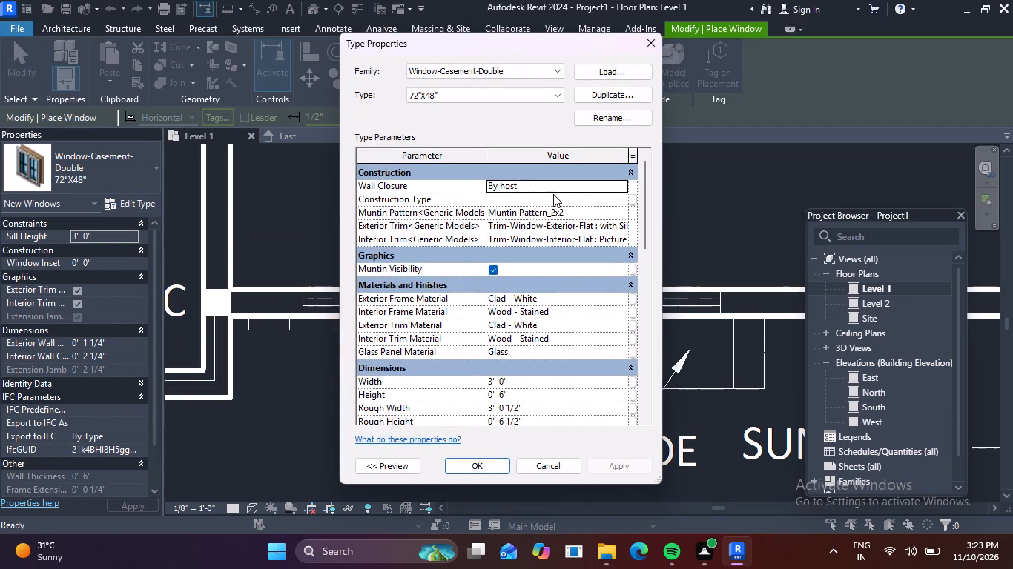
{"action": "left_click", "coordinate": [613, 96]}
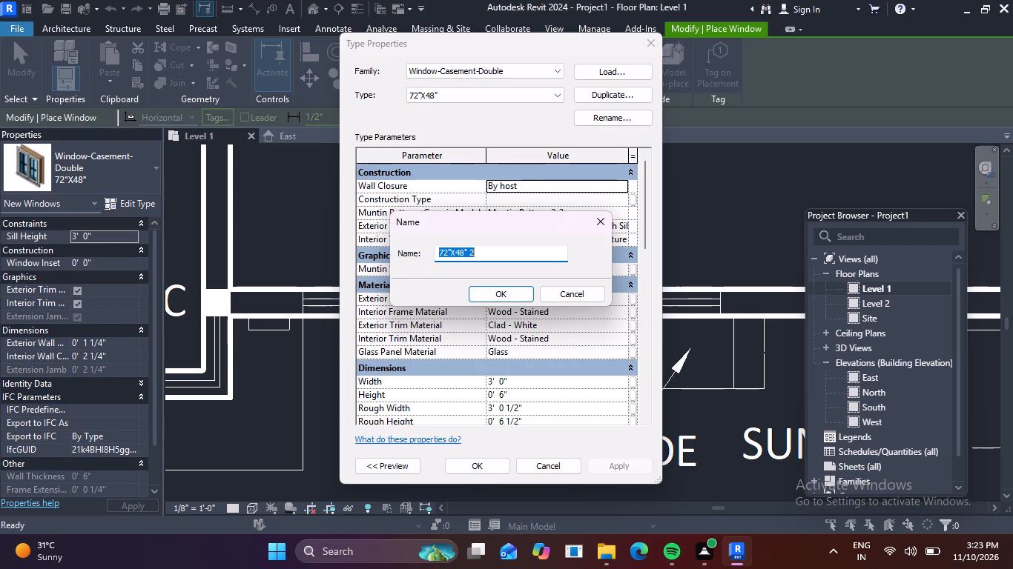
{"action": "left_click", "coordinate": [509, 295]}
{"action": "scroll", "coordinate": [509, 377], "scroll_direction": "down", "scroll_amount": 3}
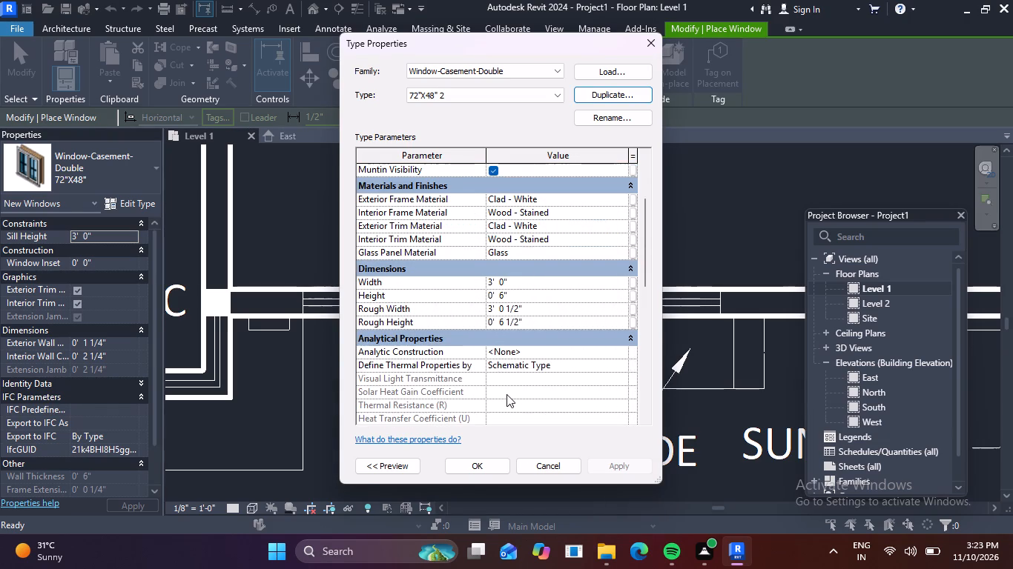
Set the 72"X48" 2 window type's height to 4' and width to 6', and accept the type changes.
{"action": "left_click", "coordinate": [513, 282]}
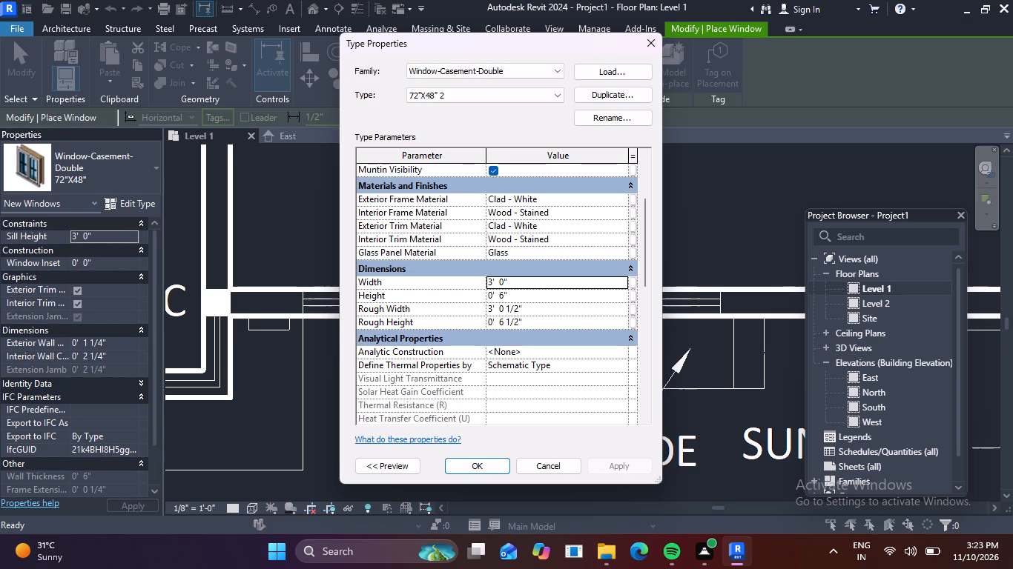
{"action": "left_click", "coordinate": [518, 296]}
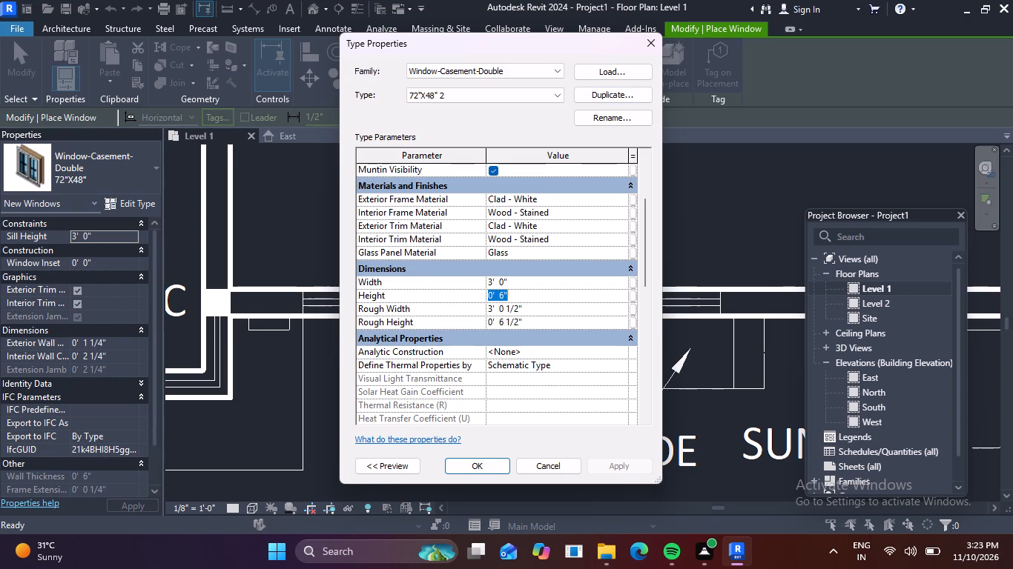
{"action": "key", "text": "BackSpace"}
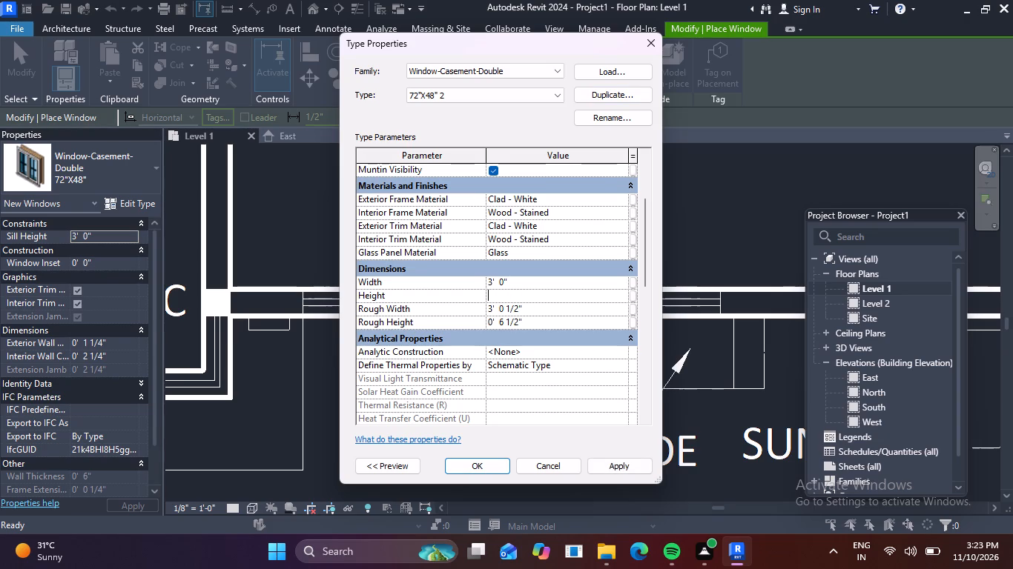
{"action": "key", "text": "BackSpace"}
{"action": "type", "text": "4'"}
{"action": "key", "text": "Return"}
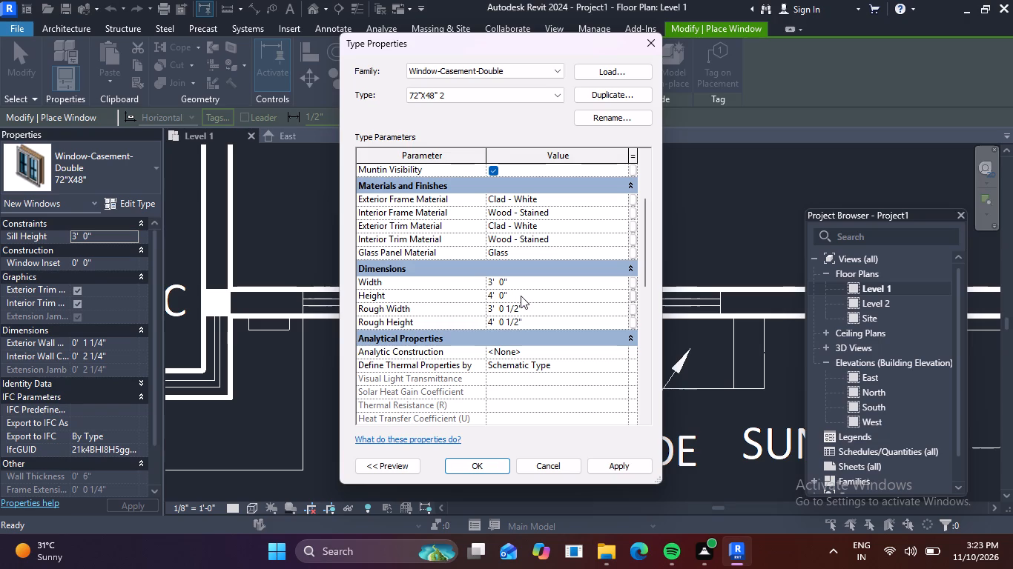
{"action": "left_click", "coordinate": [522, 284]}
{"action": "key", "text": "BackSpace"}
{"action": "key", "text": "6"}
{"action": "key", "text": "apostrophe"}
{"action": "key", "text": "Return"}
{"action": "left_click", "coordinate": [479, 465]}
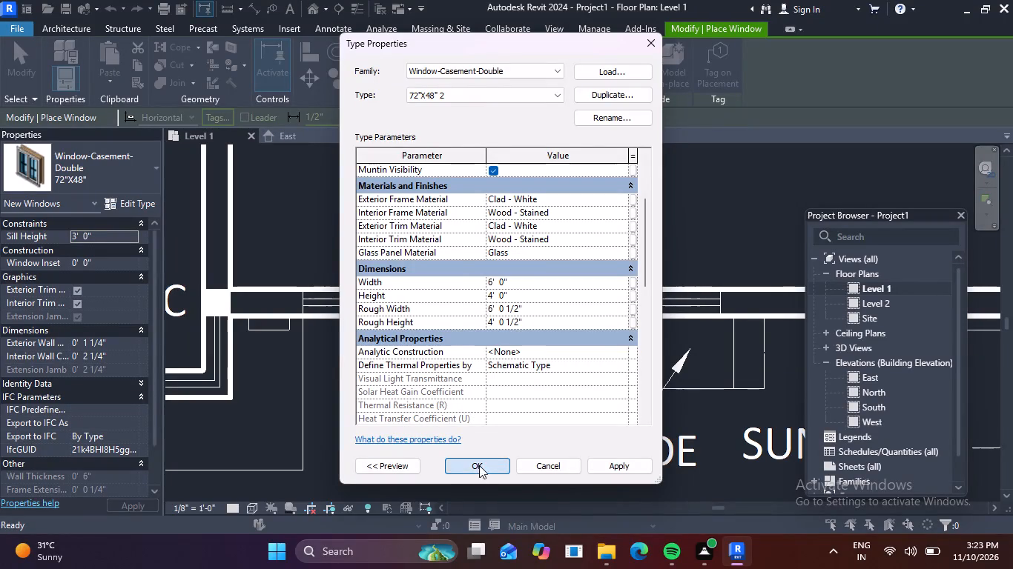
{"action": "left_click", "coordinate": [468, 466]}
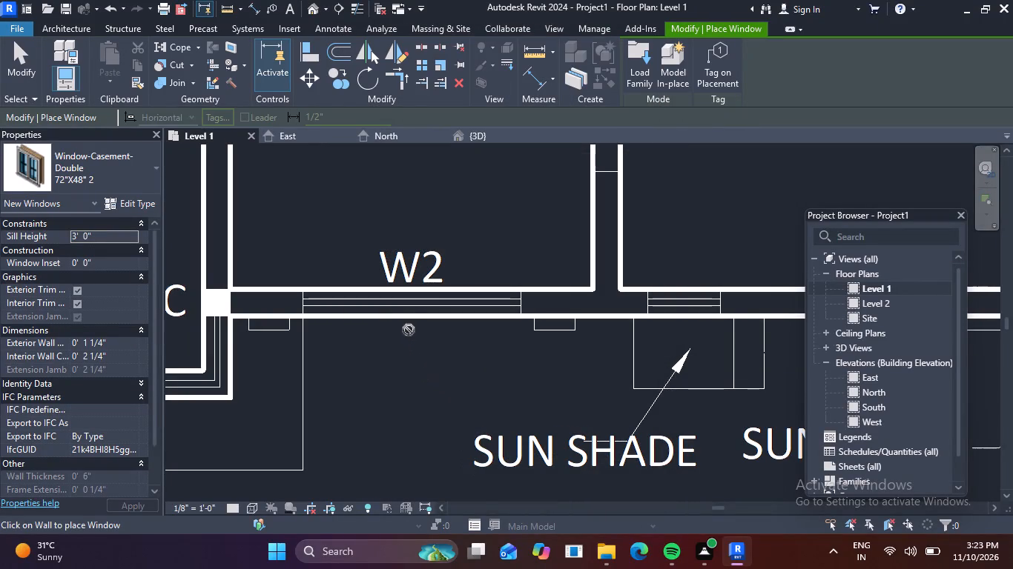
Place the 72"X48" 2 window in the dining area's W2 opening.
{"action": "left_click", "coordinate": [414, 311]}
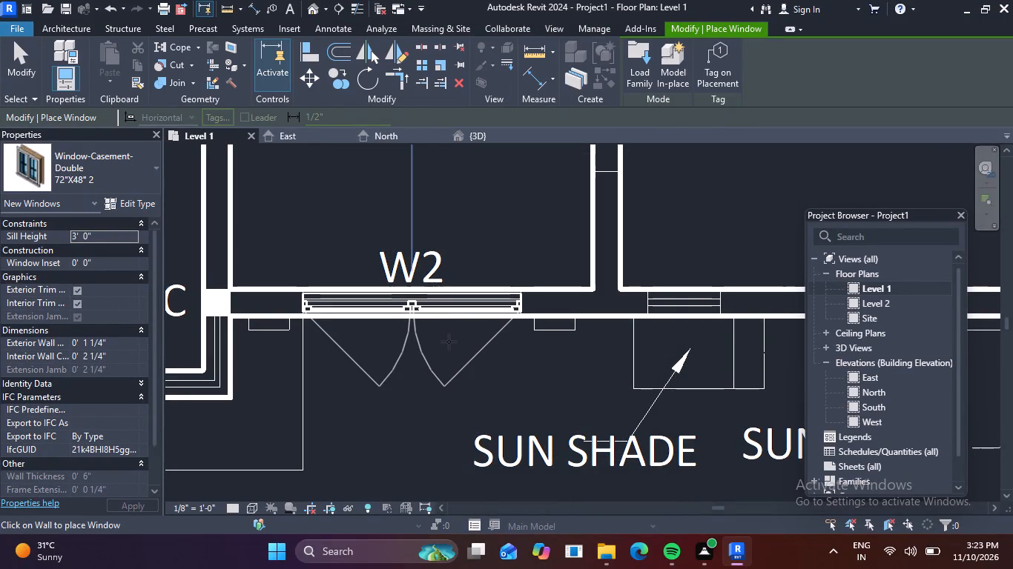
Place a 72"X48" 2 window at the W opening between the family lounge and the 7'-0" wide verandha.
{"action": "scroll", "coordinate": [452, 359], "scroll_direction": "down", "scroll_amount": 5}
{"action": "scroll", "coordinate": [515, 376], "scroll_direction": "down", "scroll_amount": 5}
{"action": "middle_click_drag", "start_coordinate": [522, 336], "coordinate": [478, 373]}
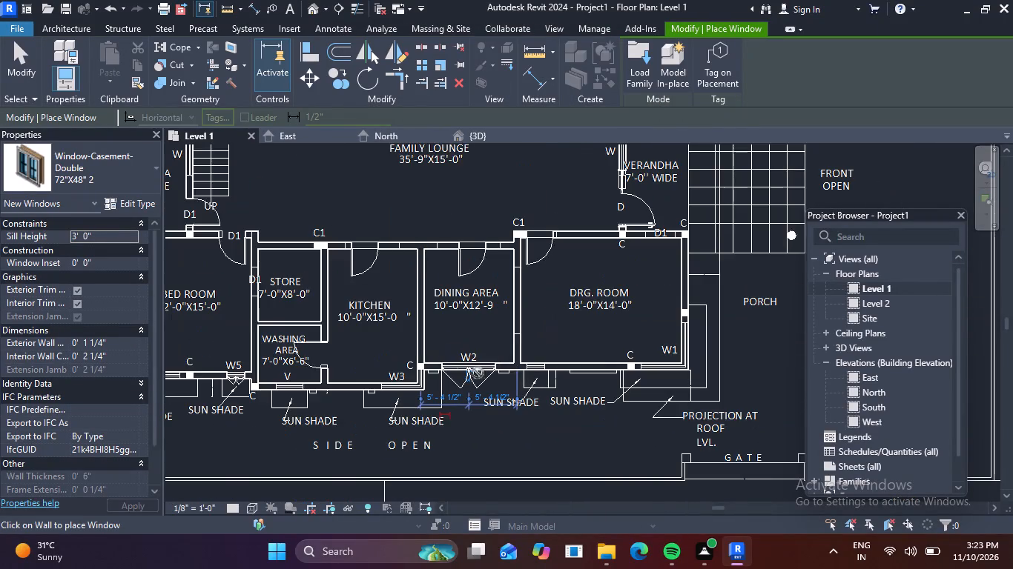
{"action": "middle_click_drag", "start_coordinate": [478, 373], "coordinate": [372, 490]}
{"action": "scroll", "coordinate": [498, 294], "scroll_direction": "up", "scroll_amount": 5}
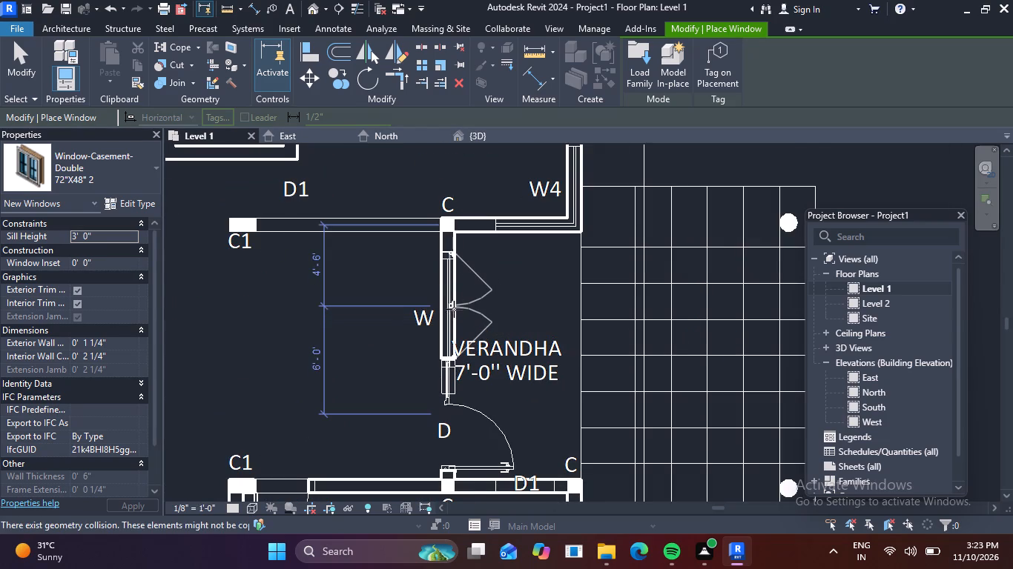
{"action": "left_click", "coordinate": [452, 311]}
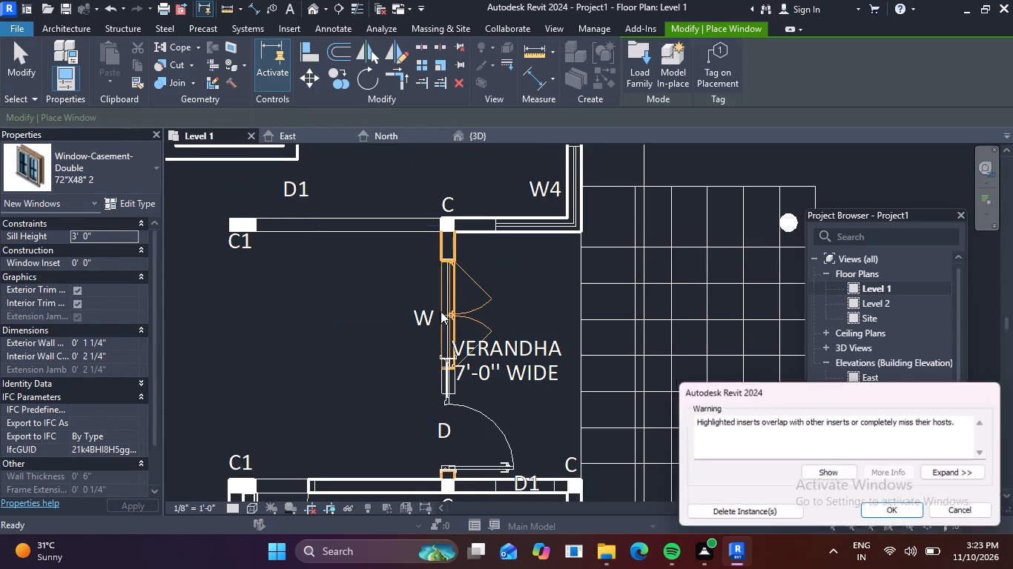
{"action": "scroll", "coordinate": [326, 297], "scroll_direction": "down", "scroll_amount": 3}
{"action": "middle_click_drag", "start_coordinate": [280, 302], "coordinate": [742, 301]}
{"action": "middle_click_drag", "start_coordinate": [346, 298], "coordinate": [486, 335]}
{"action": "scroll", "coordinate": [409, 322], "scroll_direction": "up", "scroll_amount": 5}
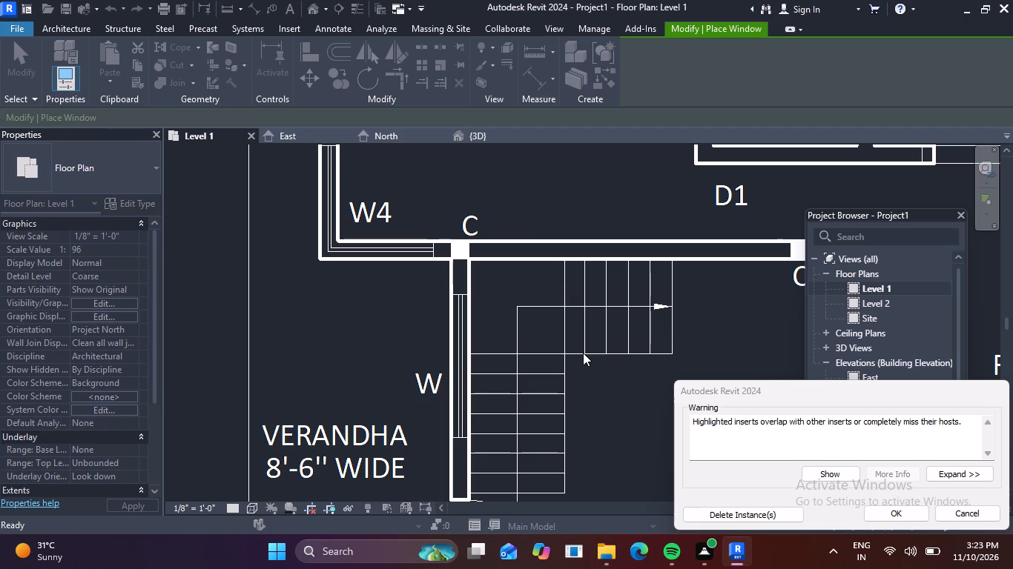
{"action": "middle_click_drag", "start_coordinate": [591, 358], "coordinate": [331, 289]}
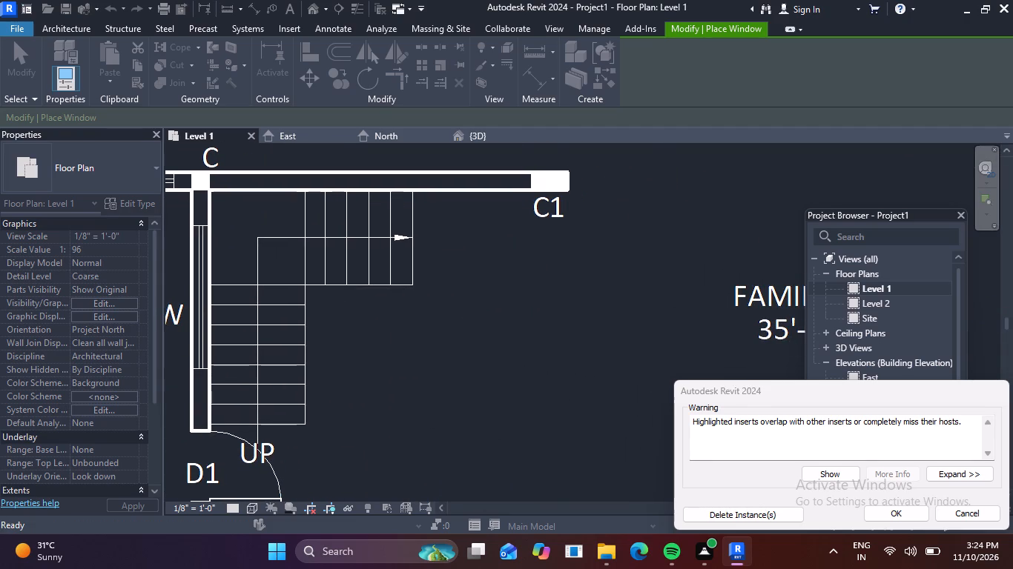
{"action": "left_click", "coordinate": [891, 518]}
Compare the W openings at the 7'-0" wide verandha and at the 8'-6" wide verandha beside the stairs.
{"action": "scroll", "coordinate": [740, 427], "scroll_direction": "down", "scroll_amount": 6}
{"action": "scroll", "coordinate": [673, 416], "scroll_direction": "down", "scroll_amount": 1}
{"action": "middle_click_drag", "start_coordinate": [670, 414], "coordinate": [262, 330]}
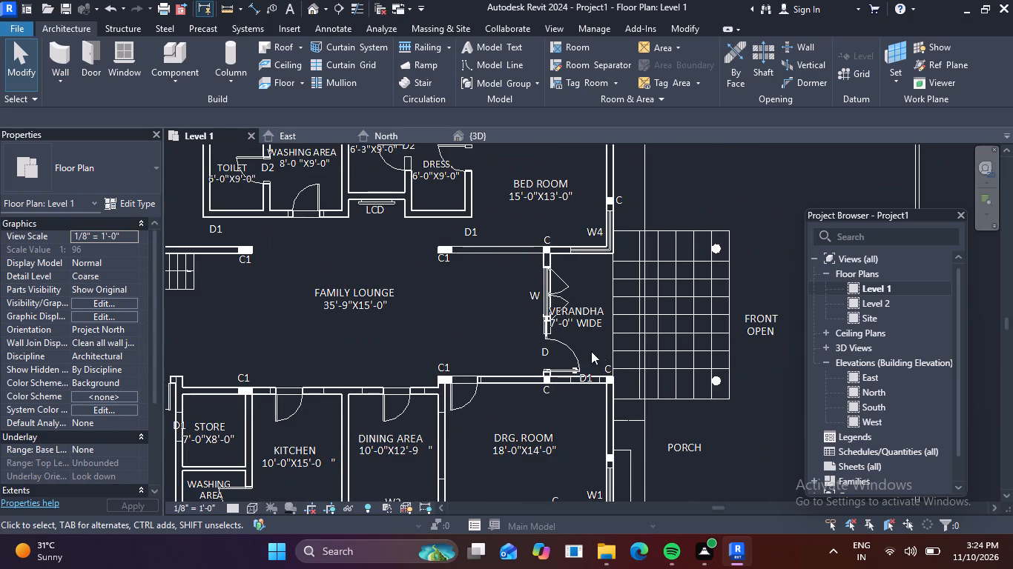
{"action": "middle_click_drag", "start_coordinate": [604, 331], "coordinate": [591, 425]}
{"action": "scroll", "coordinate": [553, 384], "scroll_direction": "up", "scroll_amount": 6}
{"action": "middle_click_drag", "start_coordinate": [572, 404], "coordinate": [588, 310]}
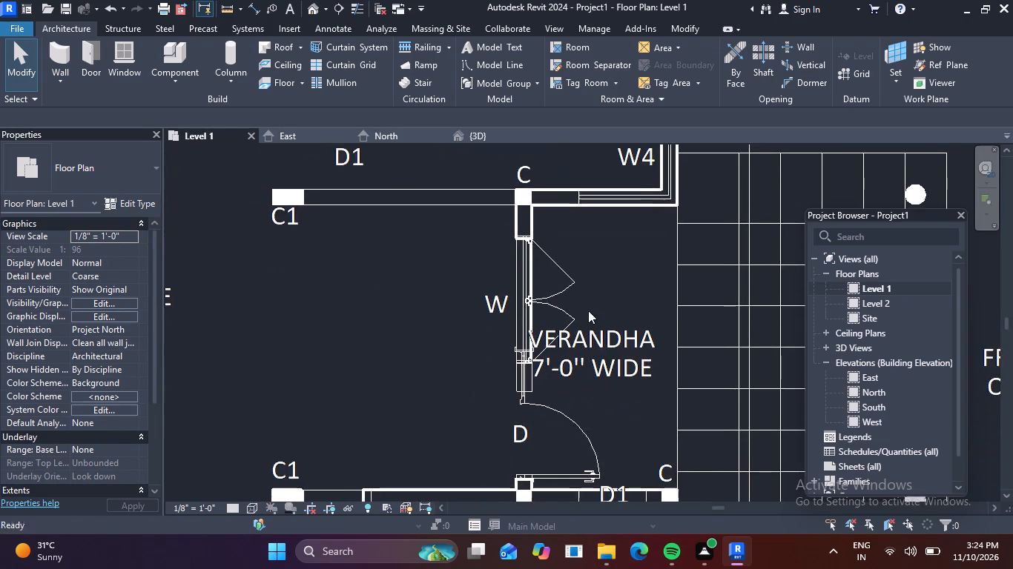
{"action": "scroll", "coordinate": [534, 382], "scroll_direction": "up", "scroll_amount": 5}
{"action": "scroll", "coordinate": [553, 376], "scroll_direction": "down", "scroll_amount": 6}
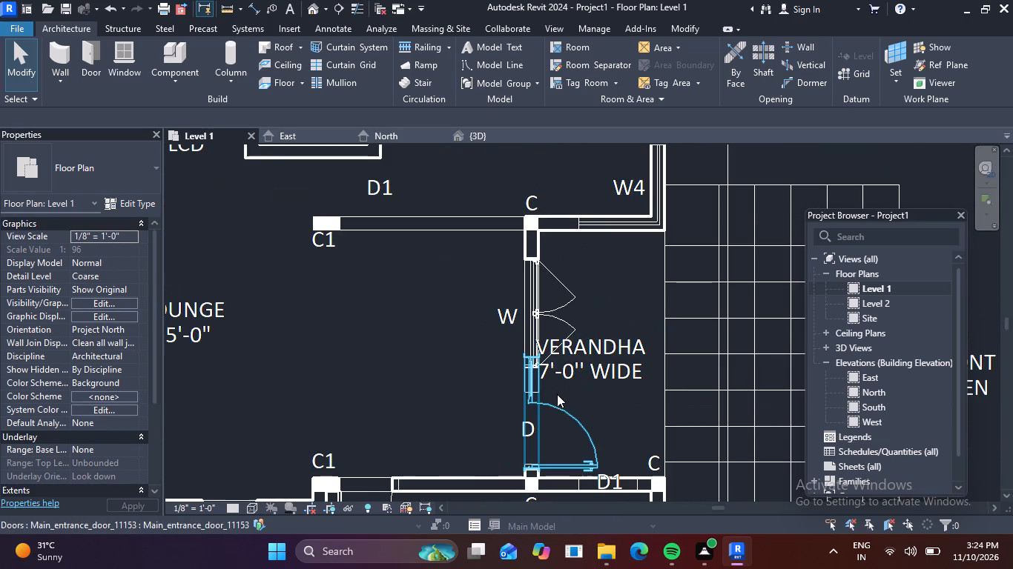
{"action": "scroll", "coordinate": [581, 394], "scroll_direction": "down", "scroll_amount": 6}
{"action": "middle_click_drag", "start_coordinate": [359, 381], "coordinate": [731, 349]}
{"action": "middle_click_drag", "start_coordinate": [459, 322], "coordinate": [436, 364]}
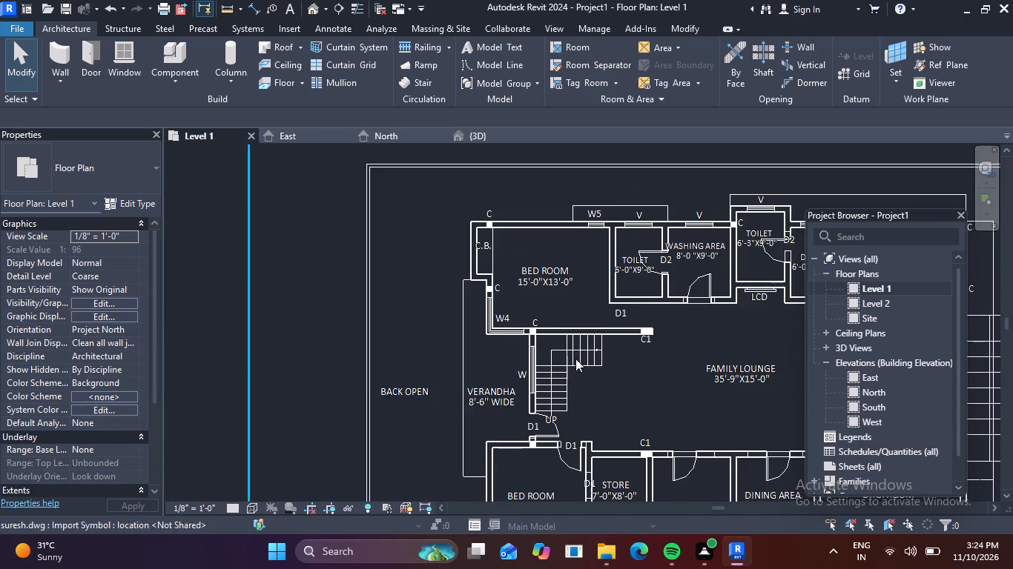
{"action": "scroll", "coordinate": [518, 360], "scroll_direction": "up", "scroll_amount": 9}
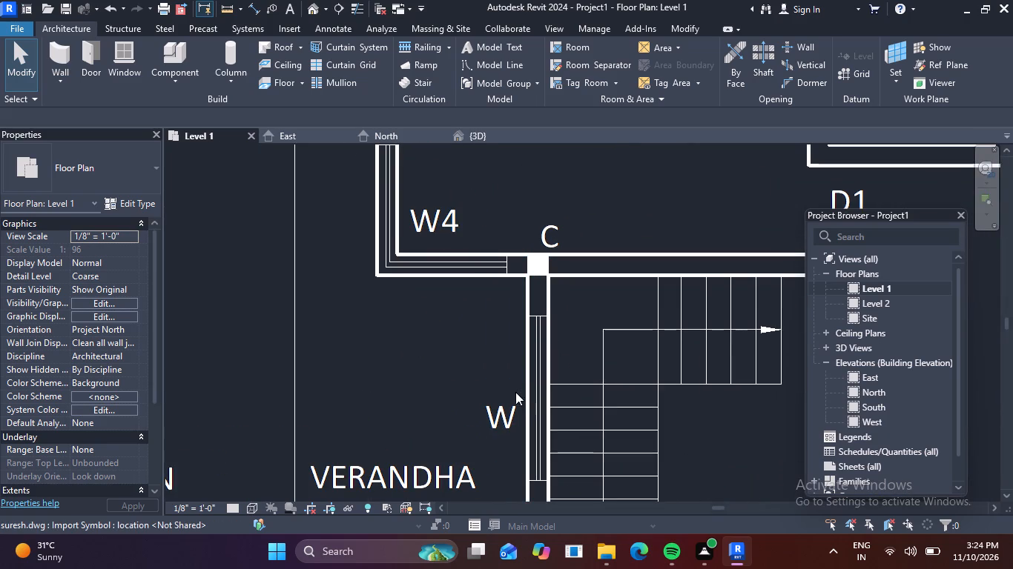
{"action": "scroll", "coordinate": [477, 264], "scroll_direction": "down", "scroll_amount": 7}
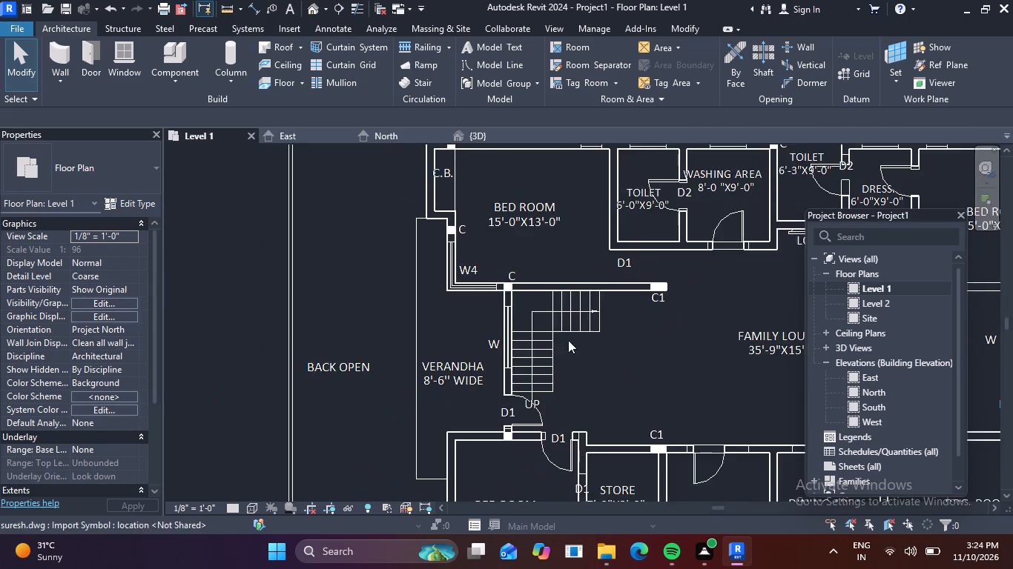
{"action": "scroll", "coordinate": [617, 339], "scroll_direction": "down", "scroll_amount": 5}
{"action": "middle_click_drag", "start_coordinate": [669, 348], "coordinate": [279, 325]}
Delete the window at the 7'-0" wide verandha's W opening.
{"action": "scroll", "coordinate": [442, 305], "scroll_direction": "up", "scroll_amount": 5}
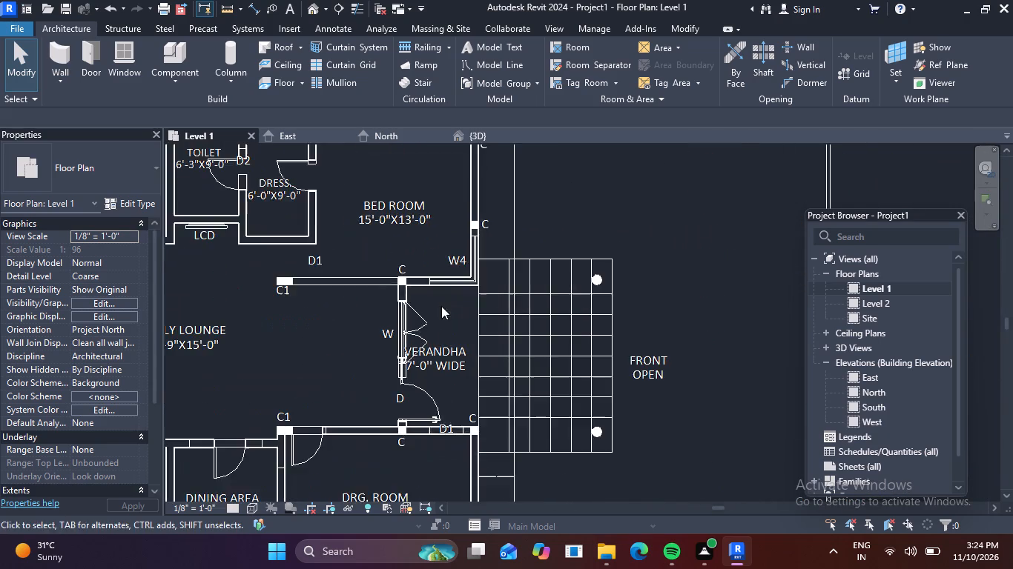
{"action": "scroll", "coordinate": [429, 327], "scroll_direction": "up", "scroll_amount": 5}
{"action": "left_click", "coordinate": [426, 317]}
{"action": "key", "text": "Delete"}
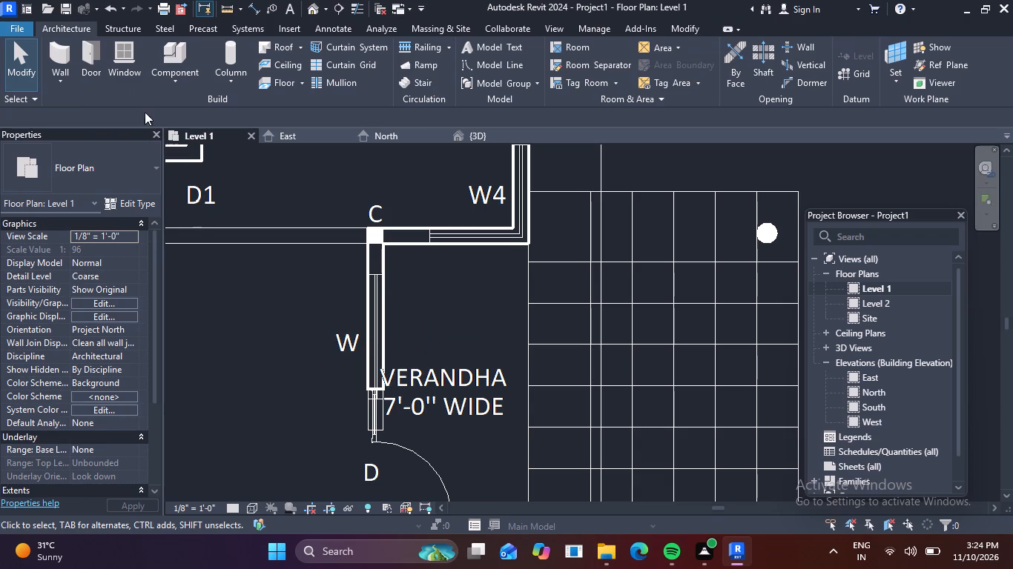
Place a 72"X48" 2 double casement window again at the 7'-0" wide verandha's W opening.
{"action": "left_click", "coordinate": [139, 54]}
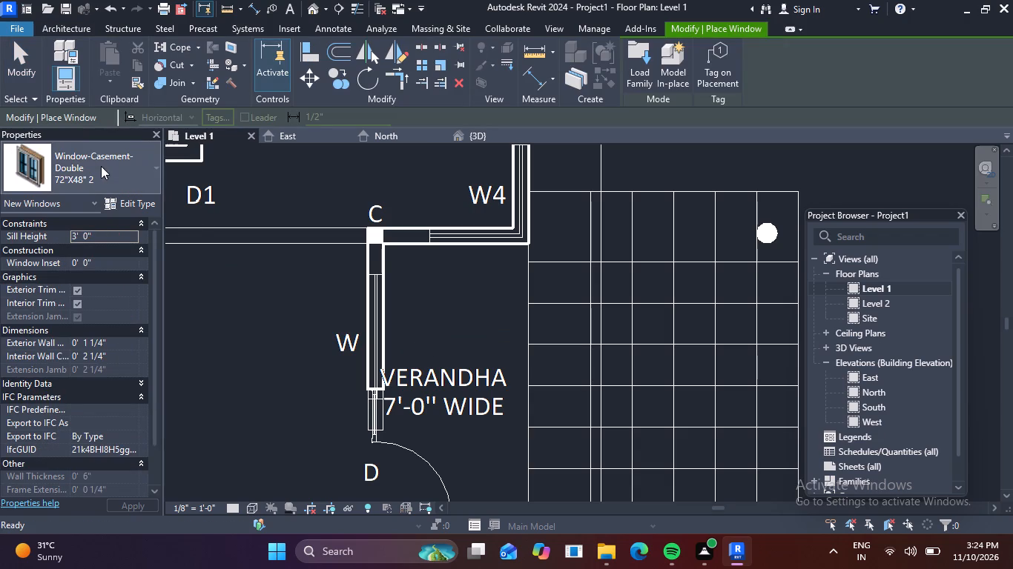
{"action": "left_click", "coordinate": [389, 319]}
Place a 72"X48" 2 window in the 8'-6" wide verandha's W opening beside the stairs, centred about 5'-0" from the bedroom wall.
{"action": "scroll", "coordinate": [255, 329], "scroll_direction": "down", "scroll_amount": 4}
{"action": "middle_click_drag", "start_coordinate": [225, 332], "coordinate": [839, 336]}
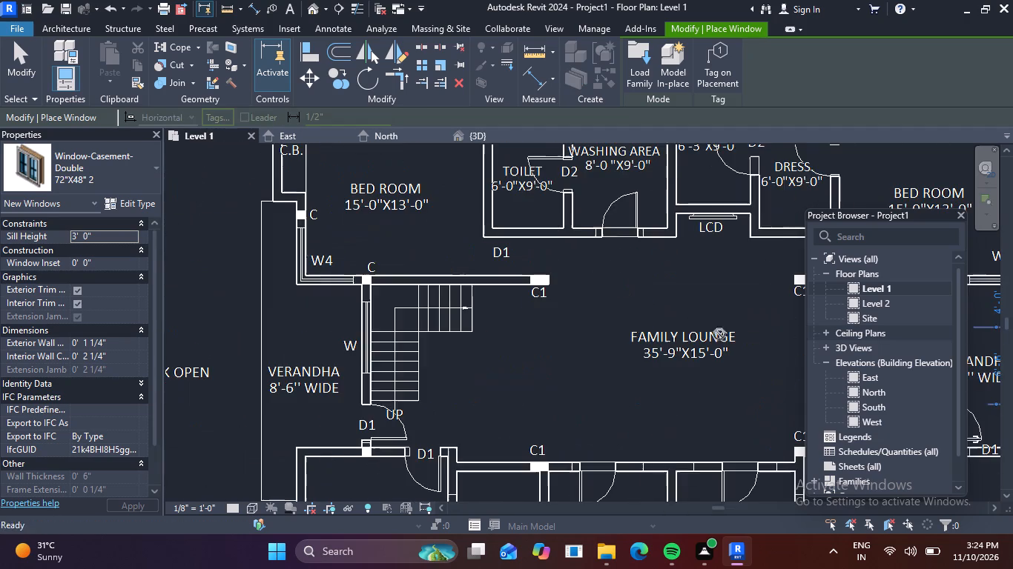
{"action": "middle_click_drag", "start_coordinate": [397, 334], "coordinate": [473, 340]}
{"action": "scroll", "coordinate": [415, 338], "scroll_direction": "up", "scroll_amount": 4}
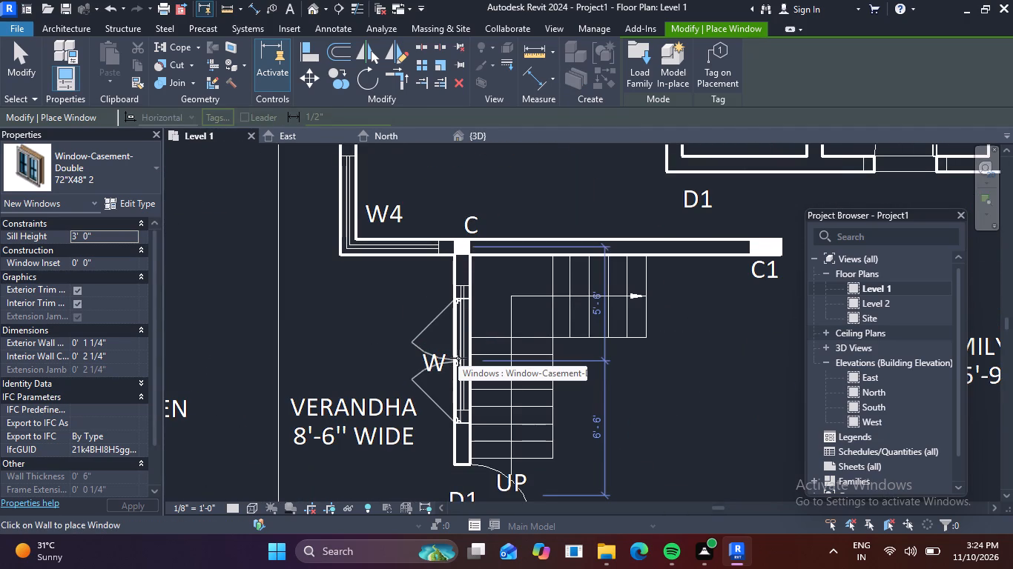
{"action": "left_click", "coordinate": [457, 345]}
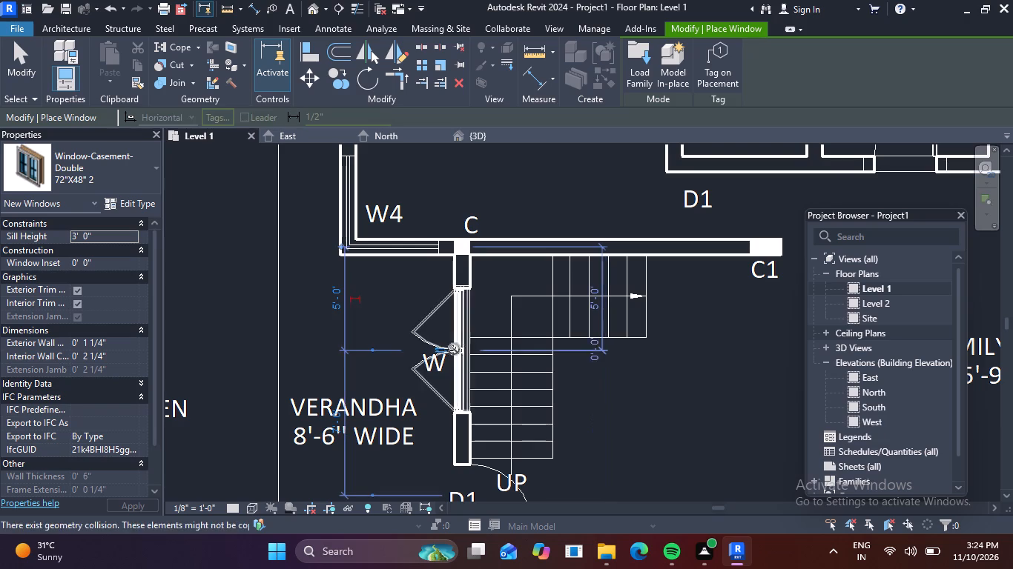
{"action": "scroll", "coordinate": [633, 346], "scroll_direction": "down", "scroll_amount": 5}
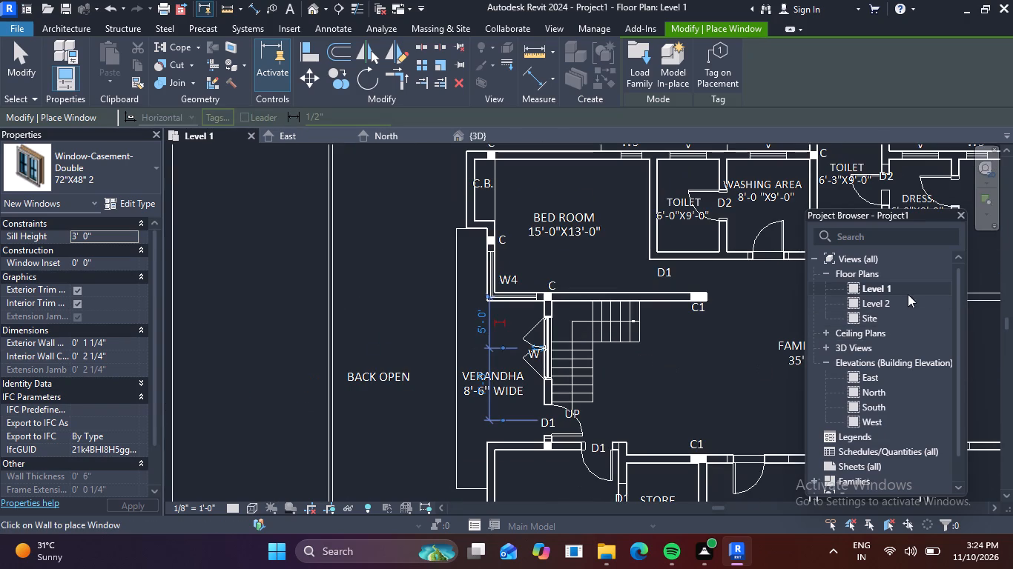
{"action": "key", "text": "Escape"}
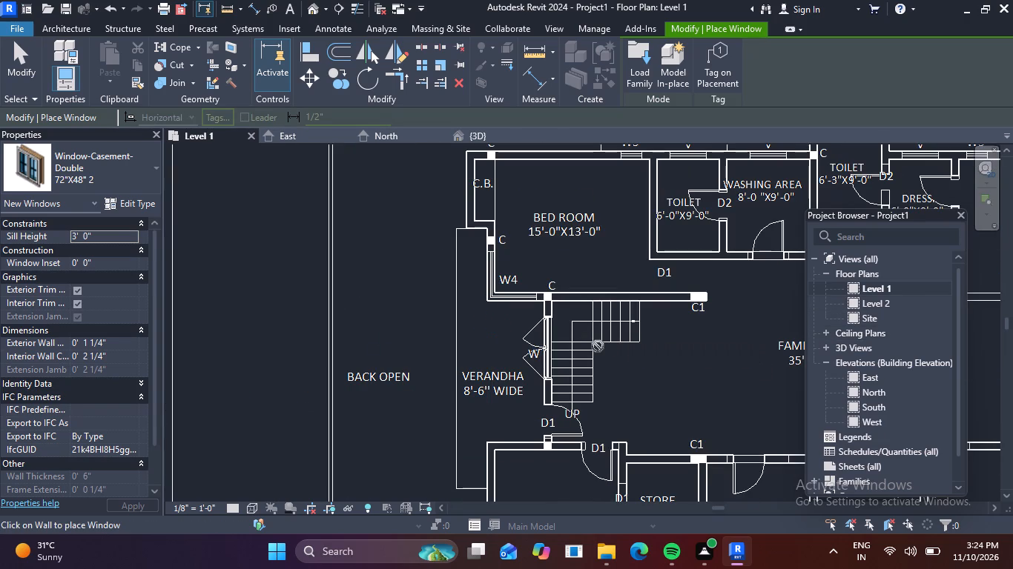
Duplicate the 72"X48" 2 double casement window type and name the copy 42"X48".
{"action": "key", "text": "Escape"}
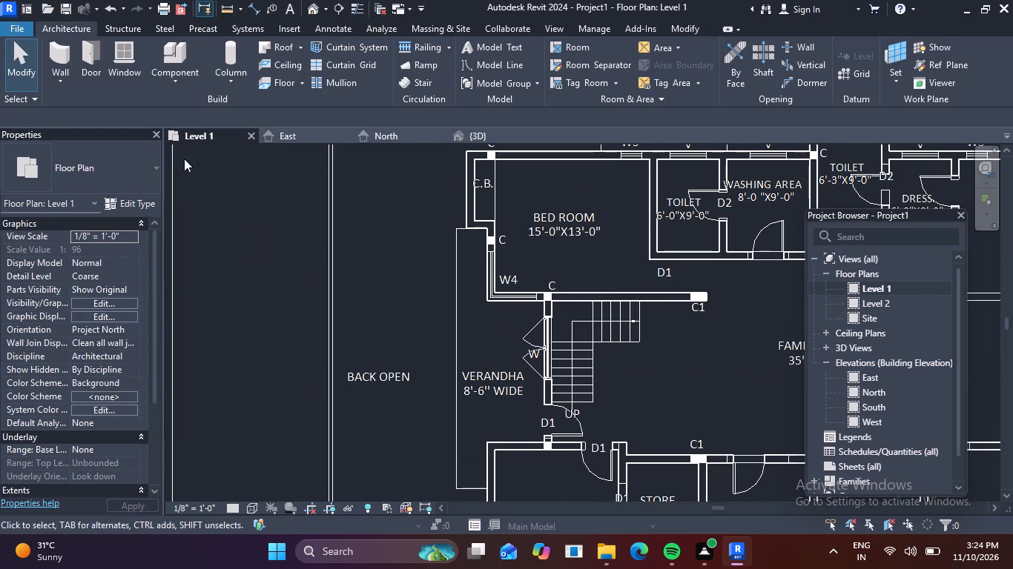
{"action": "left_click", "coordinate": [116, 62]}
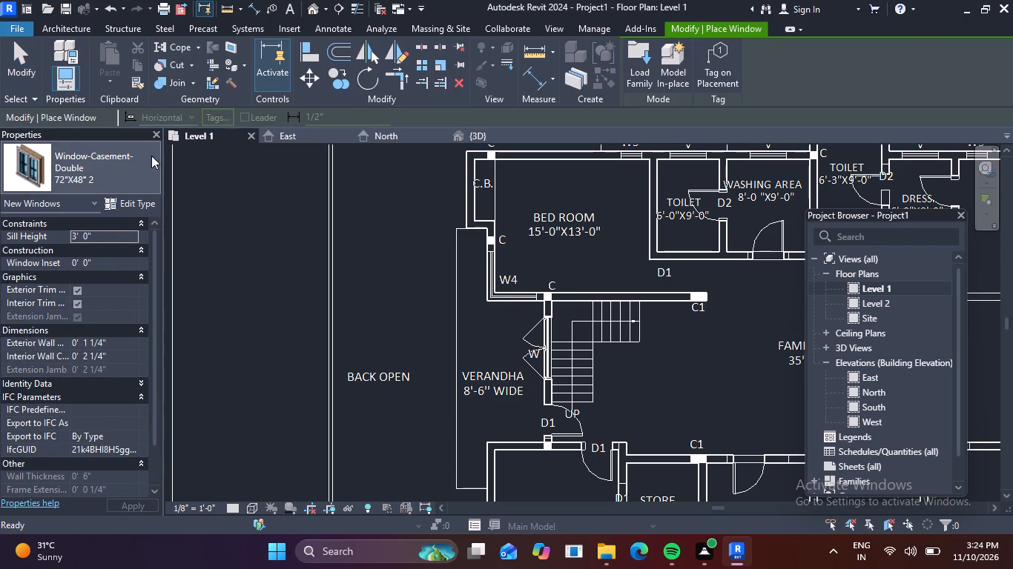
{"action": "left_click", "coordinate": [147, 201]}
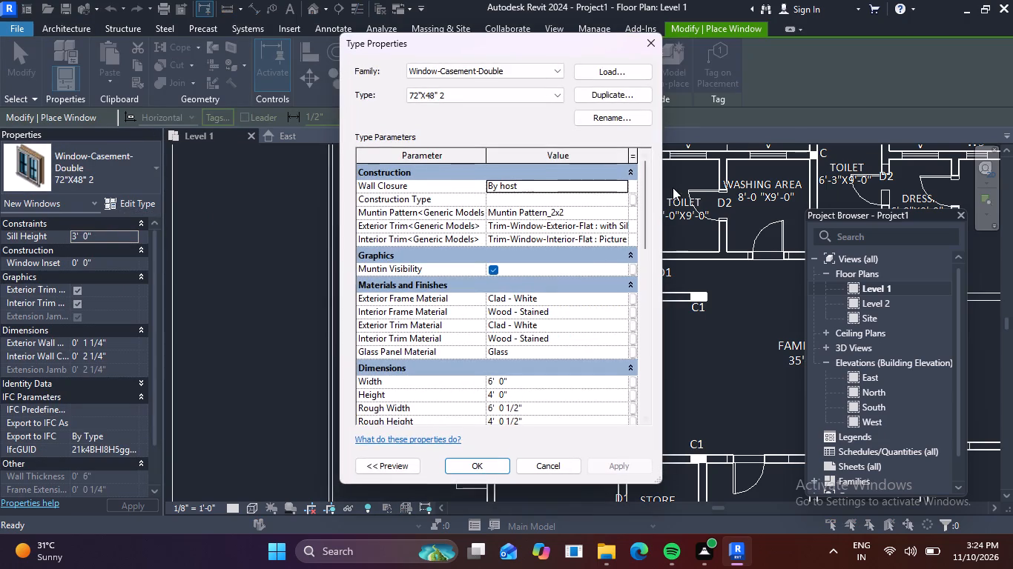
{"action": "left_click", "coordinate": [600, 96]}
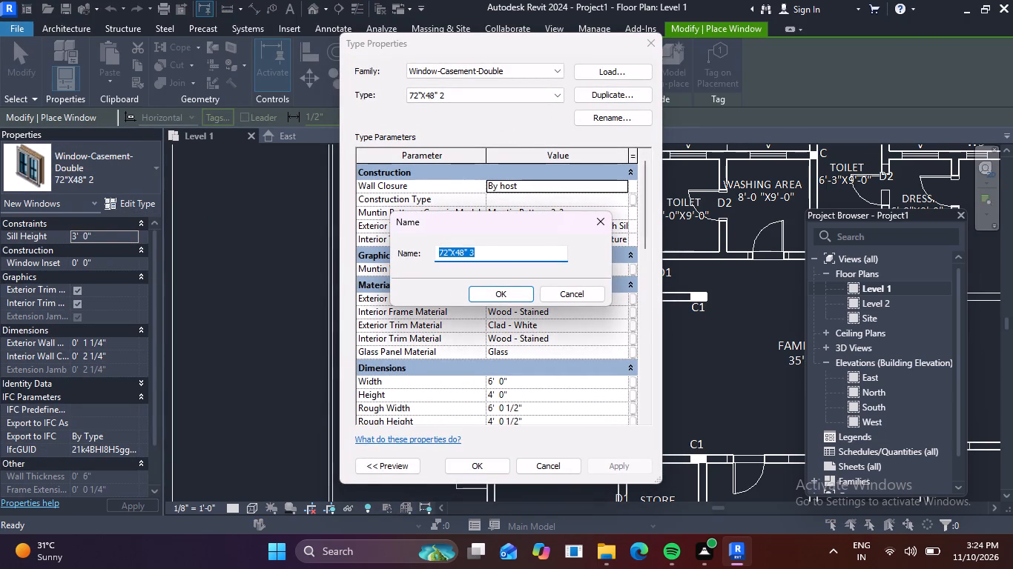
{"action": "key", "text": "BackSpace"}
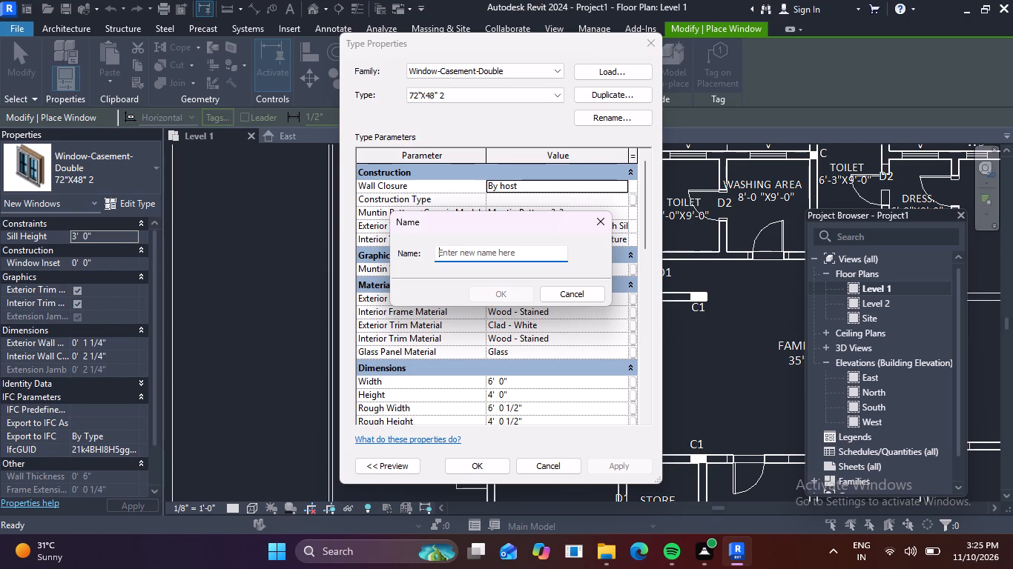
{"action": "key", "text": "4"}
{"action": "key", "text": "2"}
{"action": "key", "text": "shift+quotedbl"}
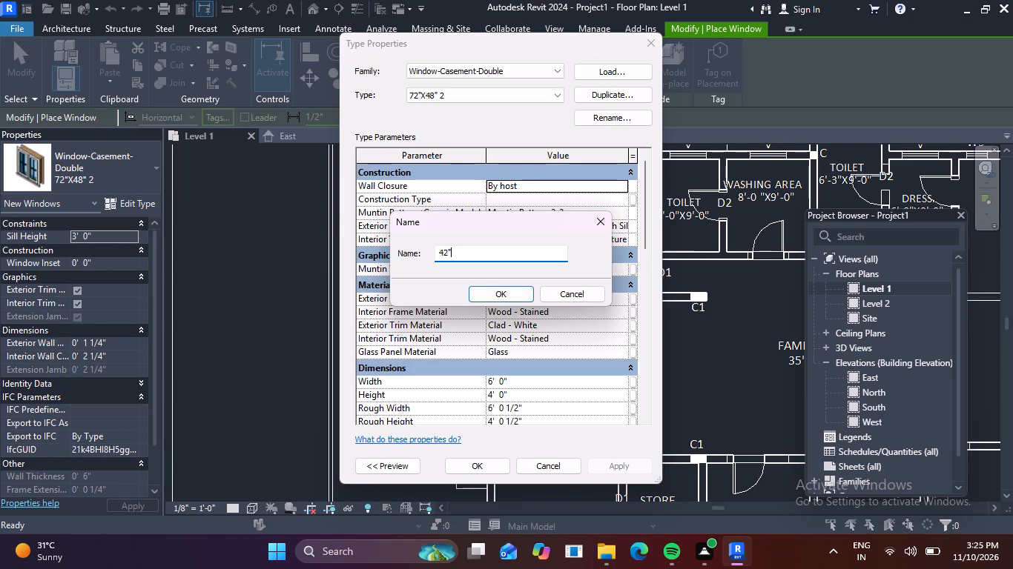
{"action": "key", "text": "shift+x"}
{"action": "type", "text": "48"}
{"action": "key", "text": "shift+quotedbl"}
{"action": "left_click", "coordinate": [495, 294]}
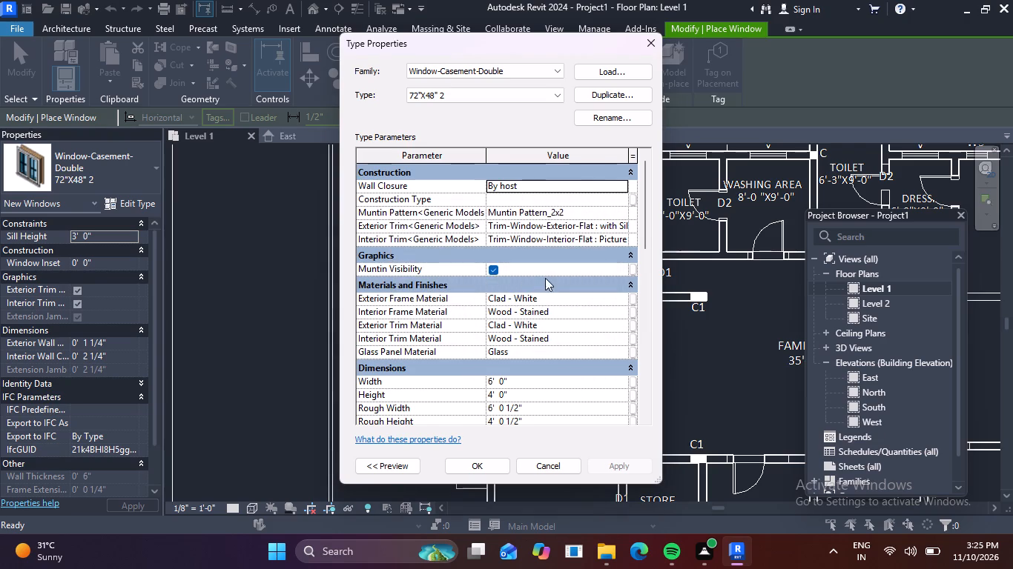
Set the 42"X48" window type's width to 3' 6" and apply the type changes.
{"action": "left_click", "coordinate": [524, 384]}
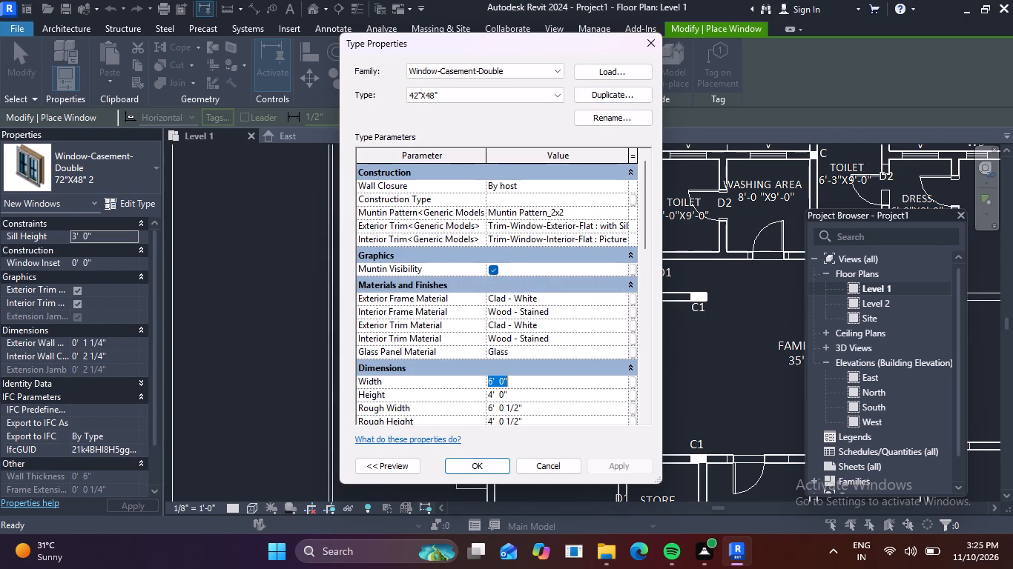
{"action": "key", "text": "BackSpace"}
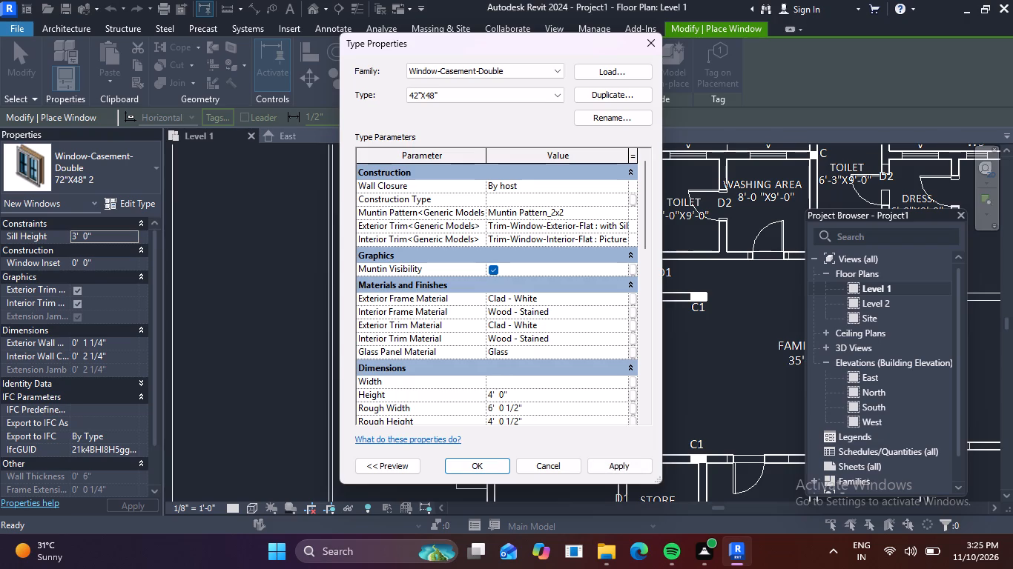
{"action": "type", "text": "3'"}
{"action": "type", "text": "6\""}
{"action": "key", "text": "Return"}
{"action": "left_click", "coordinate": [493, 467]}
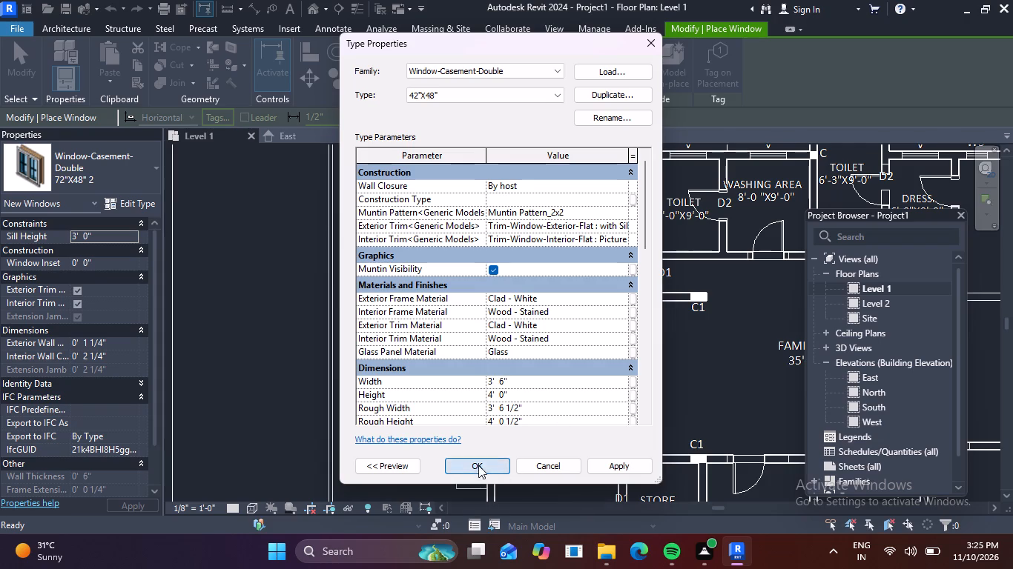
{"action": "left_click", "coordinate": [478, 464]}
Place 42"X48" double casement windows at the V openings of the 6'-0"X9'-0" toilet and the washing area, centred on each opening.
{"action": "scroll", "coordinate": [593, 325], "scroll_direction": "down", "scroll_amount": 3}
{"action": "middle_click_drag", "start_coordinate": [605, 339], "coordinate": [529, 415]}
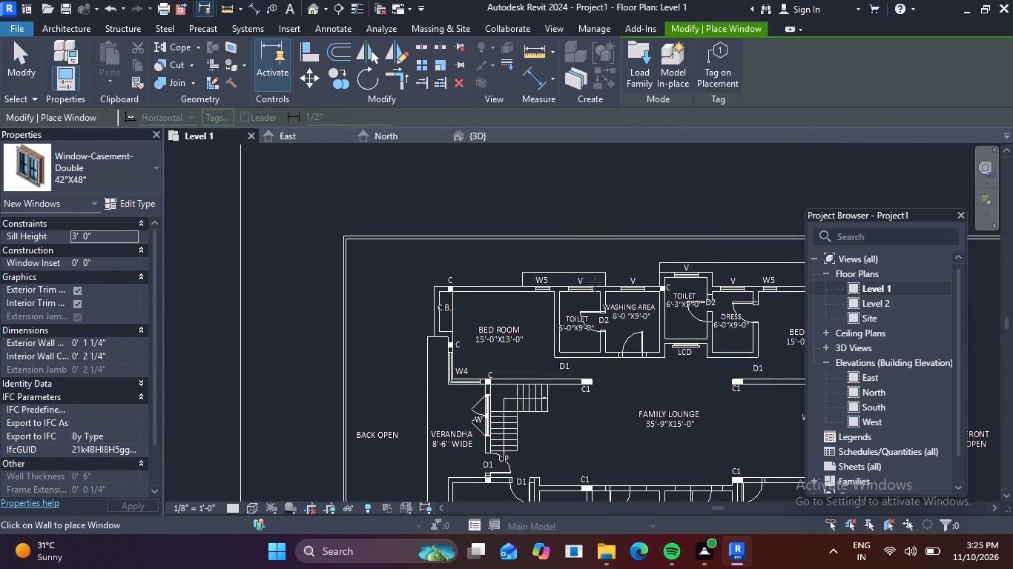
{"action": "scroll", "coordinate": [599, 276], "scroll_direction": "up", "scroll_amount": 5}
{"action": "middle_click_drag", "start_coordinate": [588, 289], "coordinate": [554, 342]}
{"action": "scroll", "coordinate": [541, 342], "scroll_direction": "up", "scroll_amount": 3}
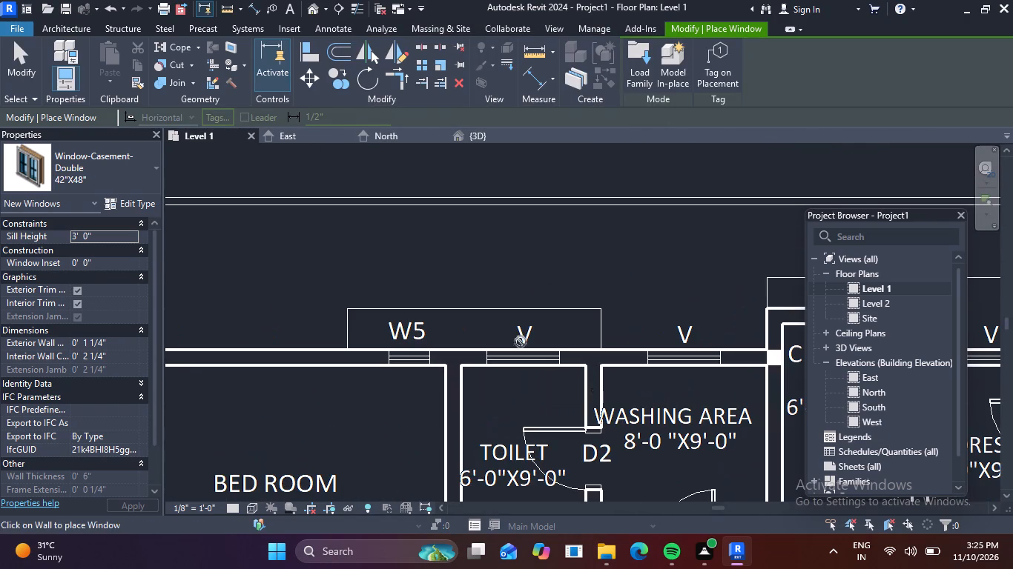
{"action": "left_click", "coordinate": [520, 347]}
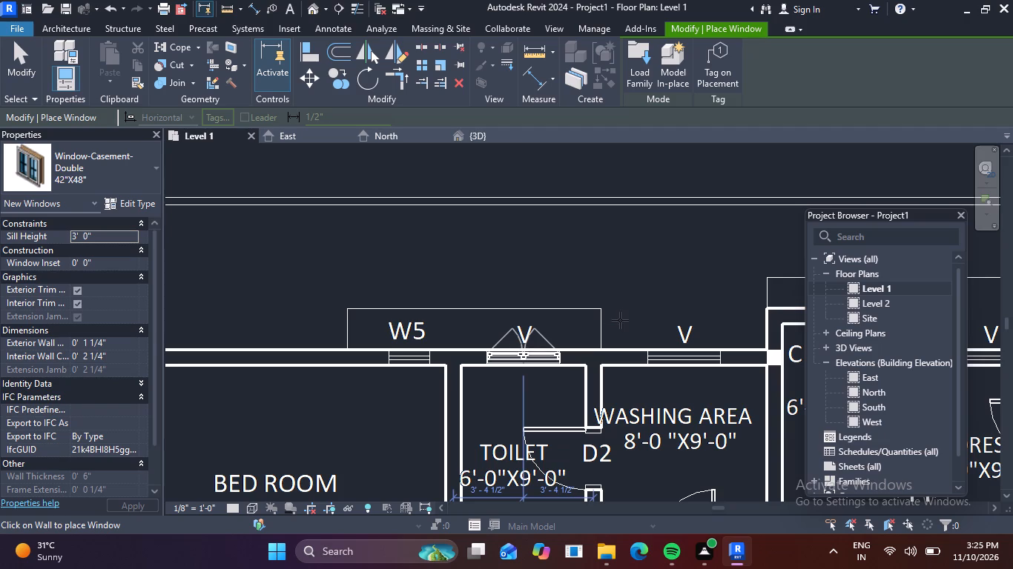
{"action": "middle_click_drag", "start_coordinate": [610, 319], "coordinate": [438, 335]}
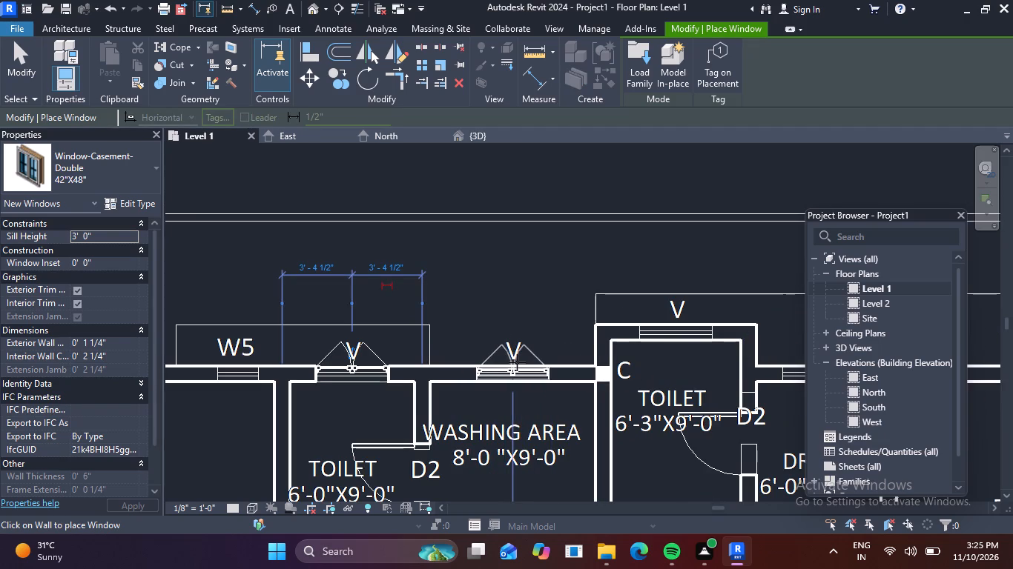
{"action": "left_click", "coordinate": [517, 362]}
Place 42"X48" double casement windows centred at the V openings of the 6'-3"X9'-0" toilet and the dressing room.
{"action": "middle_click_drag", "start_coordinate": [672, 302], "coordinate": [399, 313]}
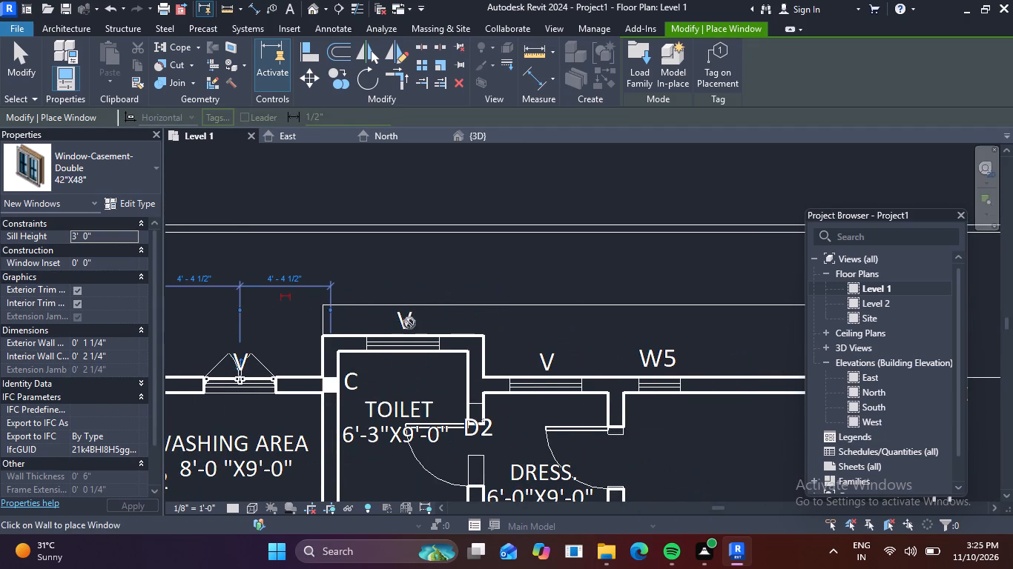
{"action": "left_click", "coordinate": [402, 333]}
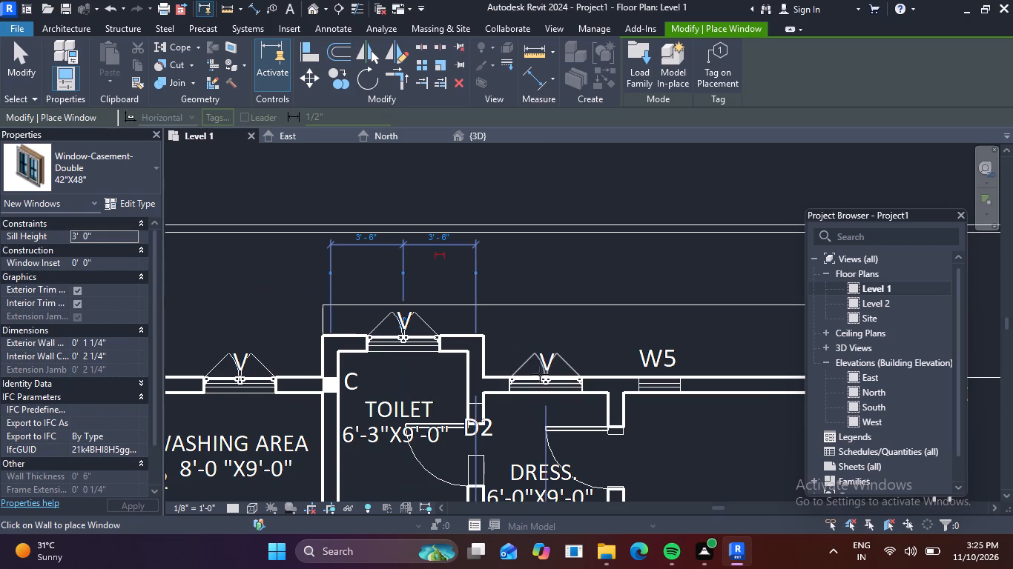
{"action": "left_click", "coordinate": [540, 375]}
{"action": "middle_click_drag", "start_coordinate": [624, 337], "coordinate": [399, 330]}
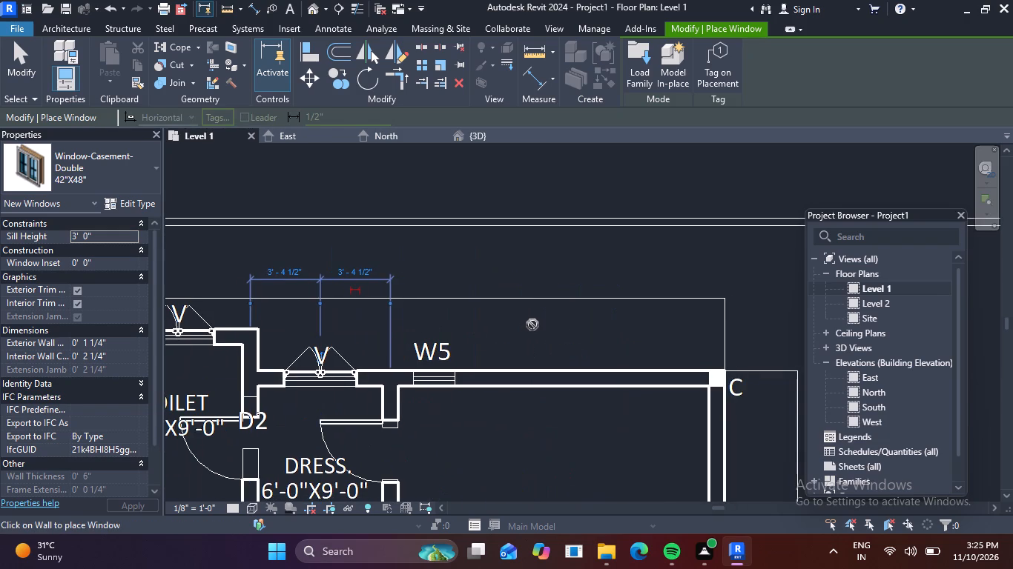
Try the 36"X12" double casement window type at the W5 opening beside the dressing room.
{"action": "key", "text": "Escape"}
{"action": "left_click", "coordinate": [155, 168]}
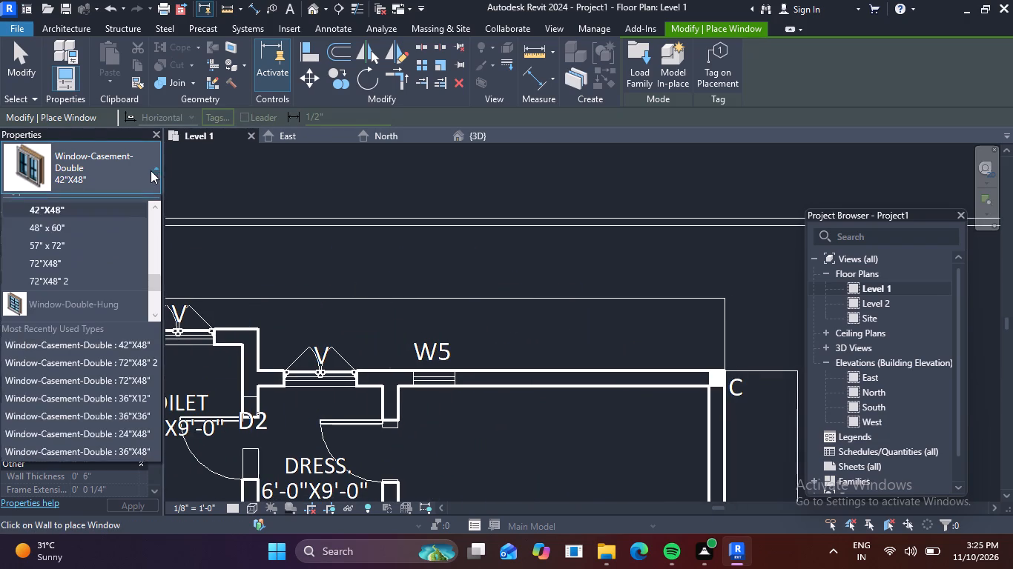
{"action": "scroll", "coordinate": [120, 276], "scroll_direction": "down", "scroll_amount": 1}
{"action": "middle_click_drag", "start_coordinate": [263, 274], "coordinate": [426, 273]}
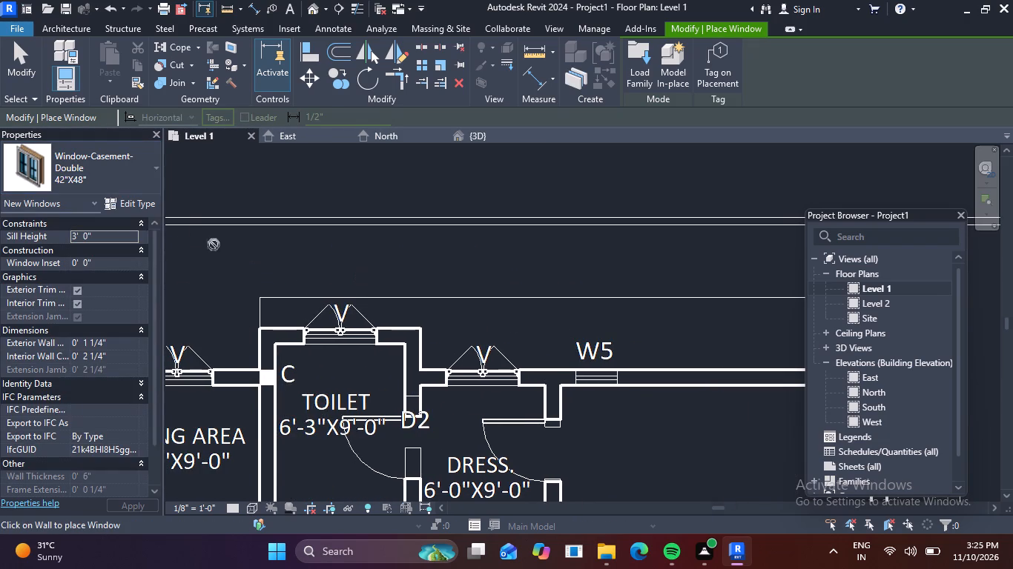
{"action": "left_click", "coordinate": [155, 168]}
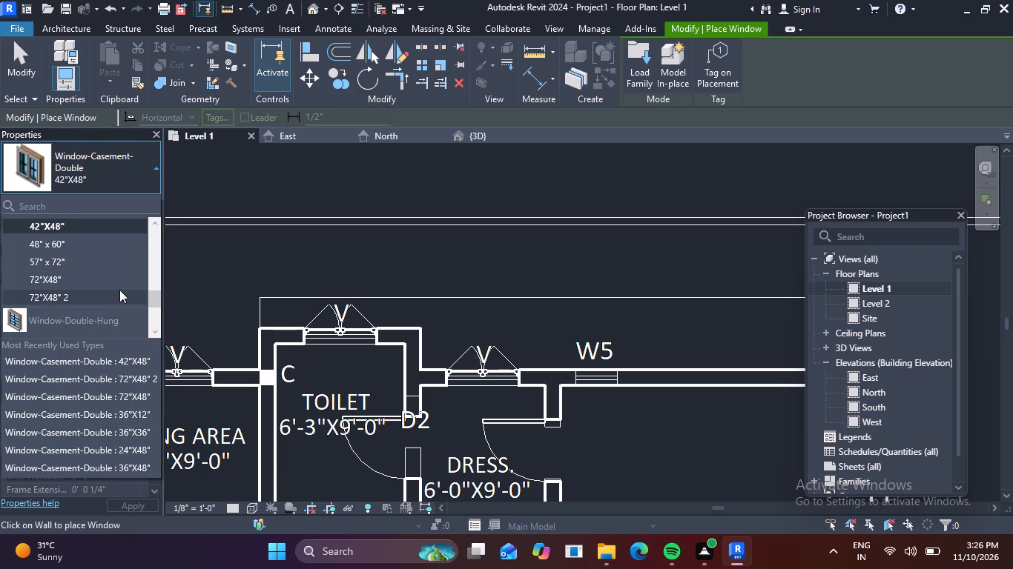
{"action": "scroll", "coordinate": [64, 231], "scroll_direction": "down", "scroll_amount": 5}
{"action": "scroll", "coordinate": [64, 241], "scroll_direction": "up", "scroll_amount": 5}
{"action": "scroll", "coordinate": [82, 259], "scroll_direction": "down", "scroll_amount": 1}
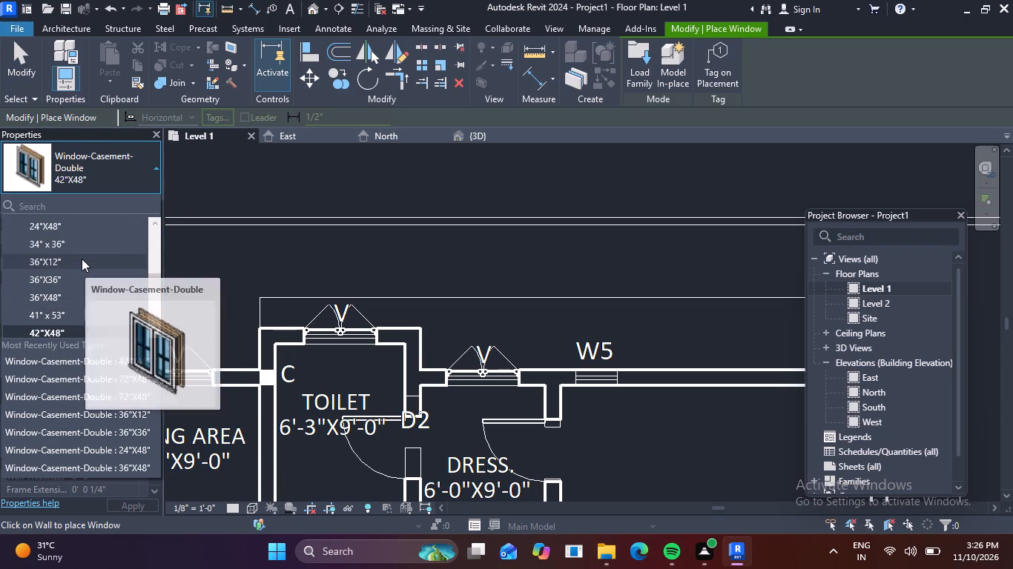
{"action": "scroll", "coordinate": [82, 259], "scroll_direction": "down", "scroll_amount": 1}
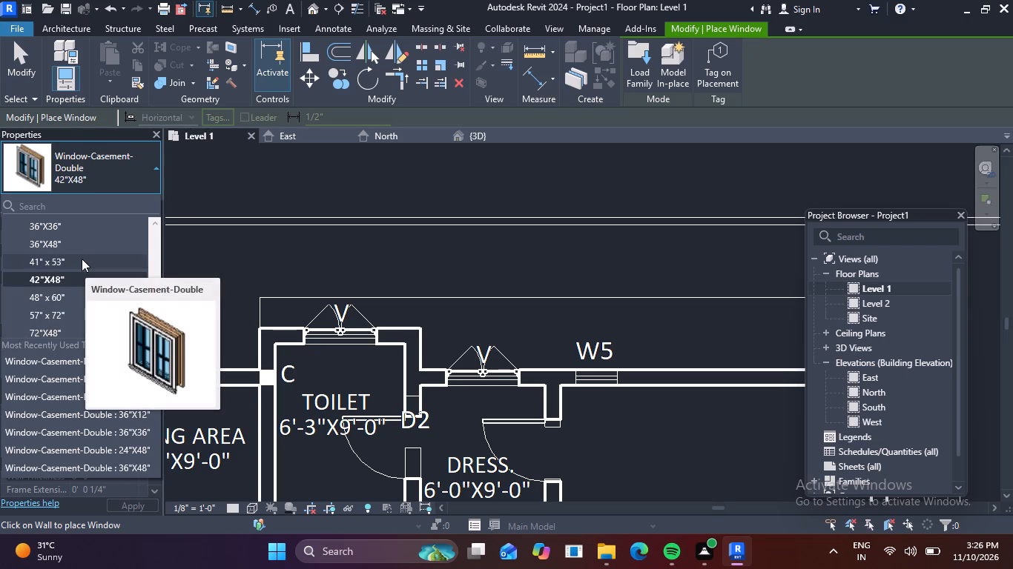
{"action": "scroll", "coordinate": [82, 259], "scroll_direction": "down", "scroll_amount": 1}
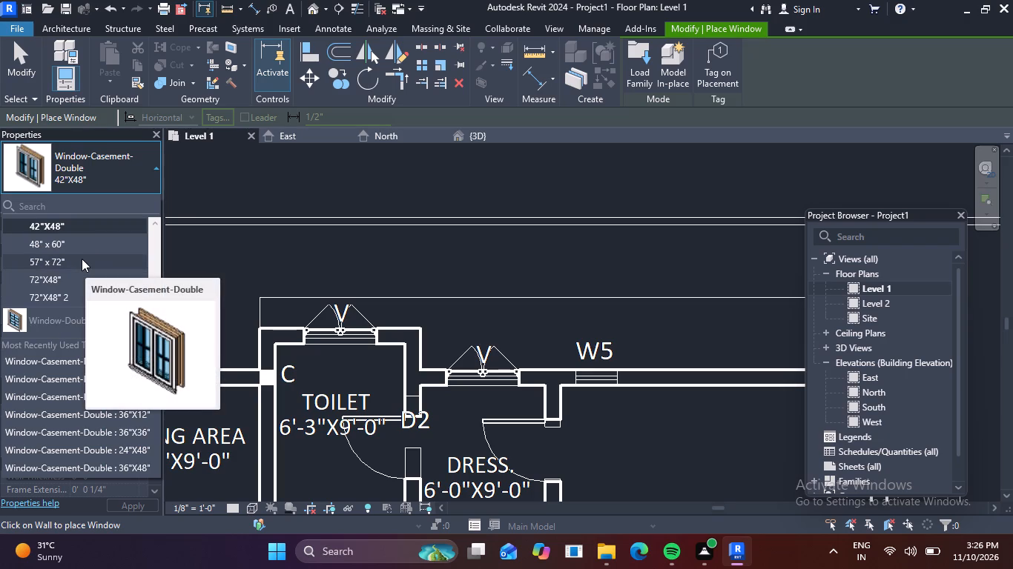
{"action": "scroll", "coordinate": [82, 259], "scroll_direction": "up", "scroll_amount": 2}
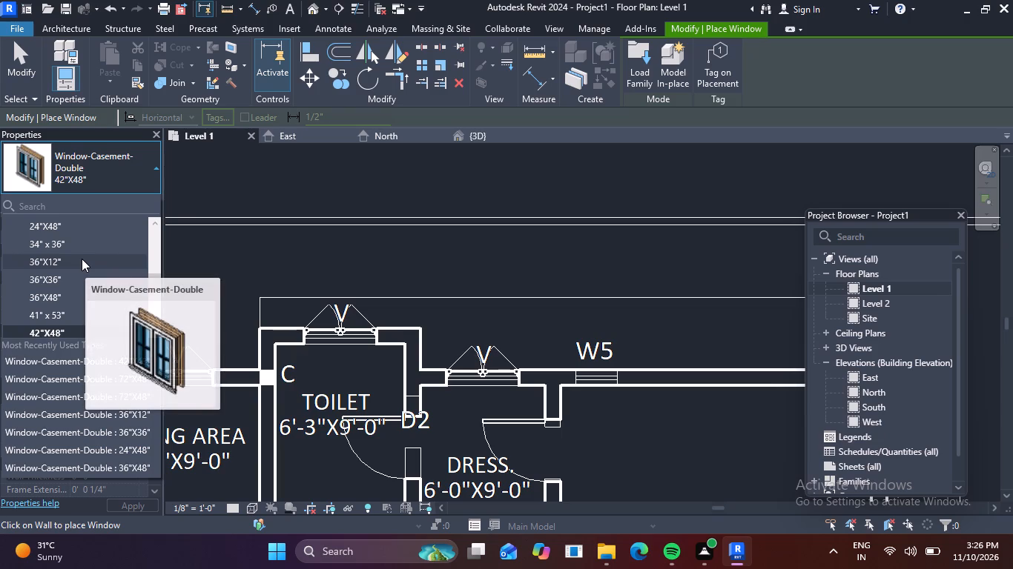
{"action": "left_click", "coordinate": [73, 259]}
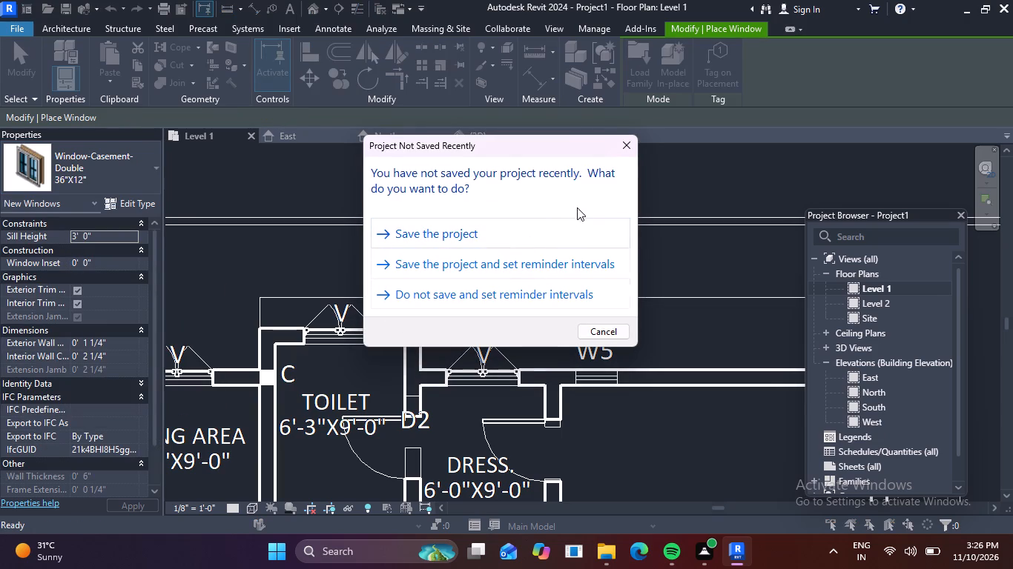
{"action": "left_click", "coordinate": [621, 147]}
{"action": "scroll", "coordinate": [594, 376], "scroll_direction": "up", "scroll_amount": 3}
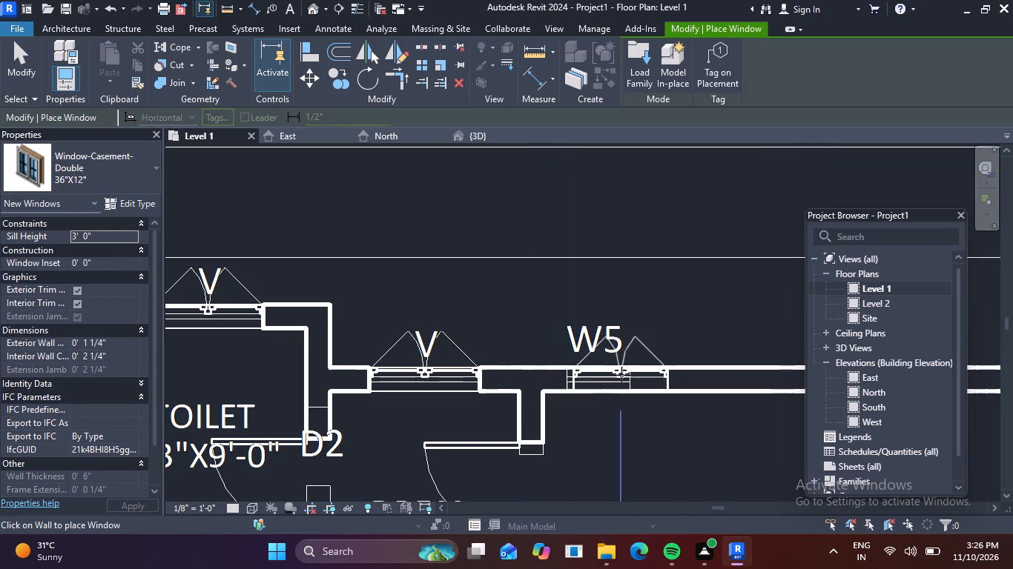
Place a 24"X48" double casement window centred at the W5 opening beside the dressing room.
{"action": "left_click", "coordinate": [143, 164]}
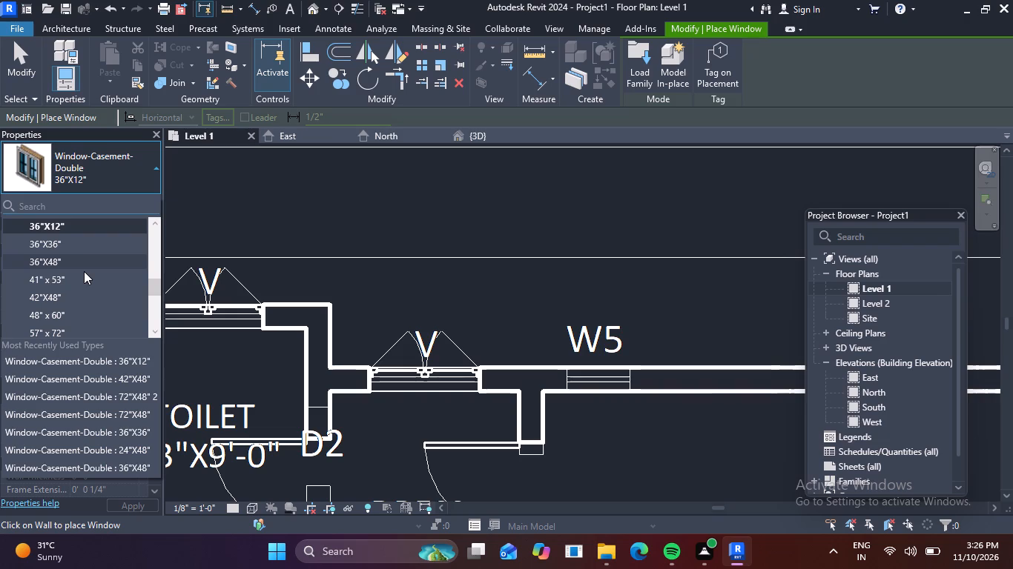
{"action": "scroll", "coordinate": [84, 271], "scroll_direction": "down", "scroll_amount": 1}
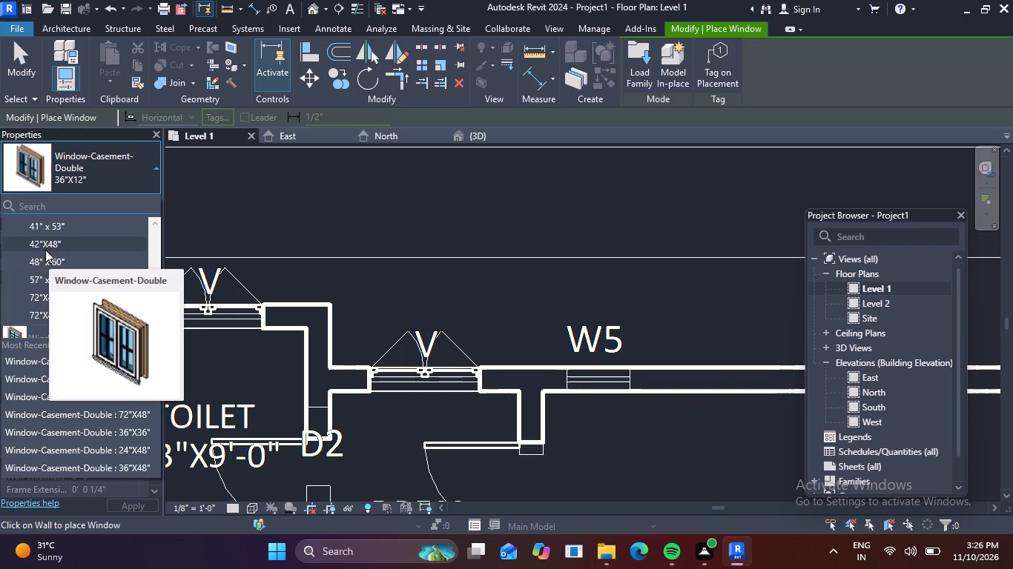
{"action": "scroll", "coordinate": [45, 250], "scroll_direction": "down", "scroll_amount": 1}
{"action": "scroll", "coordinate": [49, 258], "scroll_direction": "up", "scroll_amount": 2}
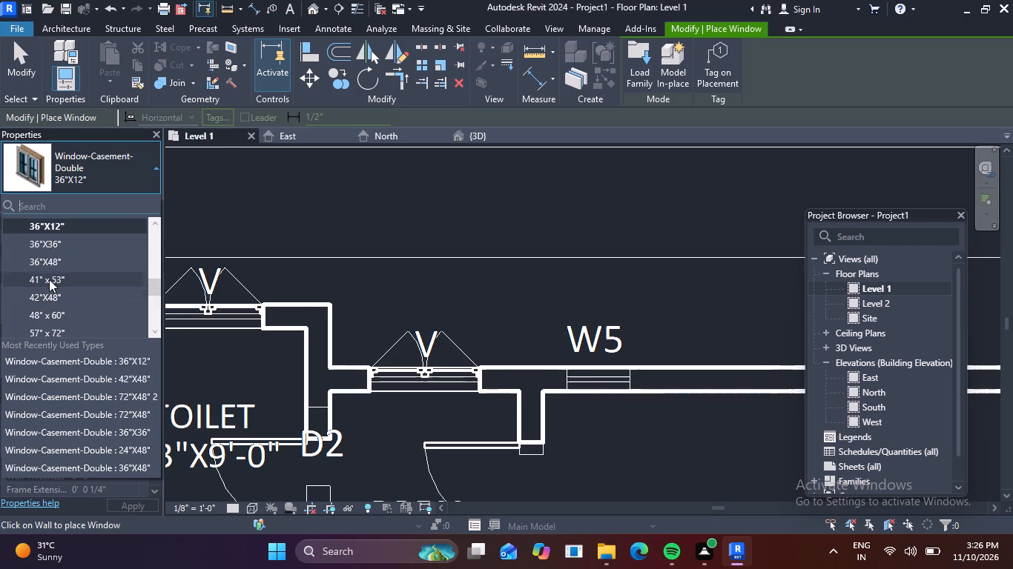
{"action": "scroll", "coordinate": [54, 274], "scroll_direction": "up", "scroll_amount": 1}
{"action": "left_click", "coordinate": [59, 251]}
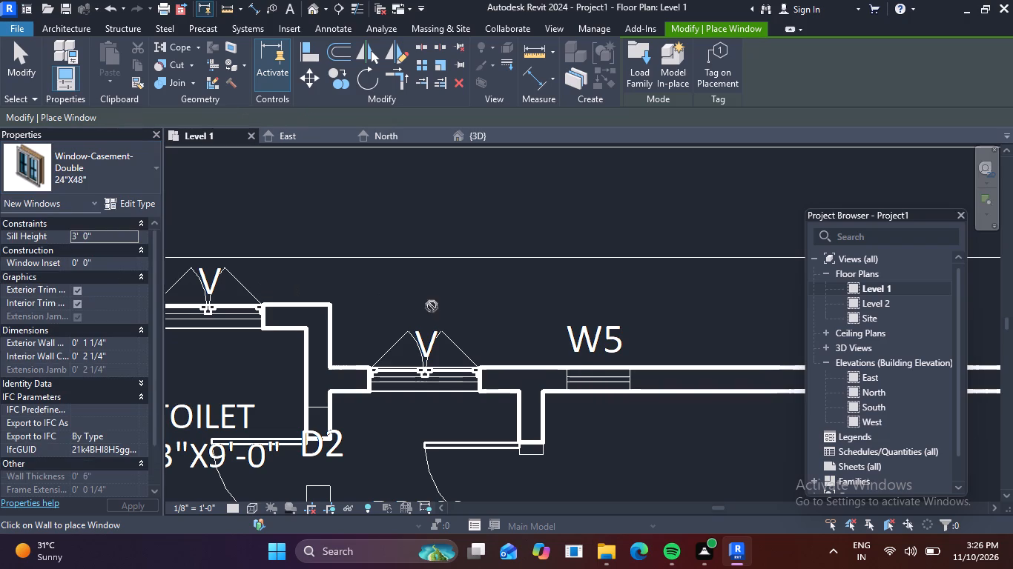
{"action": "left_click", "coordinate": [599, 370]}
Place a 24"X48" double casement window centred at the bedroom's W5 opening beside the 6'-0"X9'-0" toilet, and finish window placement.
{"action": "scroll", "coordinate": [455, 364], "scroll_direction": "down", "scroll_amount": 2}
{"action": "middle_click_drag", "start_coordinate": [455, 364], "coordinate": [743, 336]}
{"action": "middle_click_drag", "start_coordinate": [323, 336], "coordinate": [567, 336]}
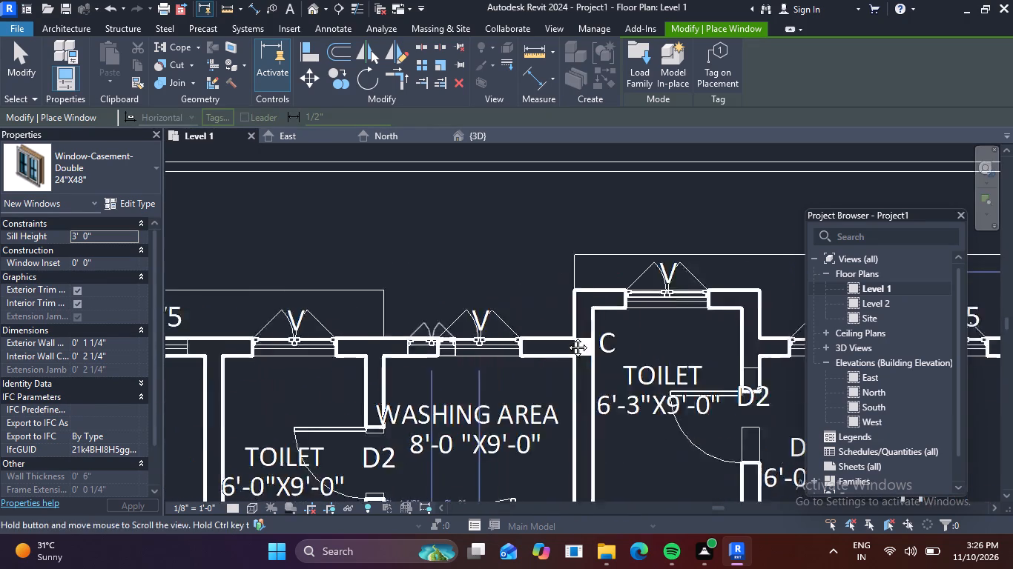
{"action": "middle_click_drag", "start_coordinate": [567, 336], "coordinate": [762, 343]}
{"action": "scroll", "coordinate": [482, 336], "scroll_direction": "up", "scroll_amount": 4}
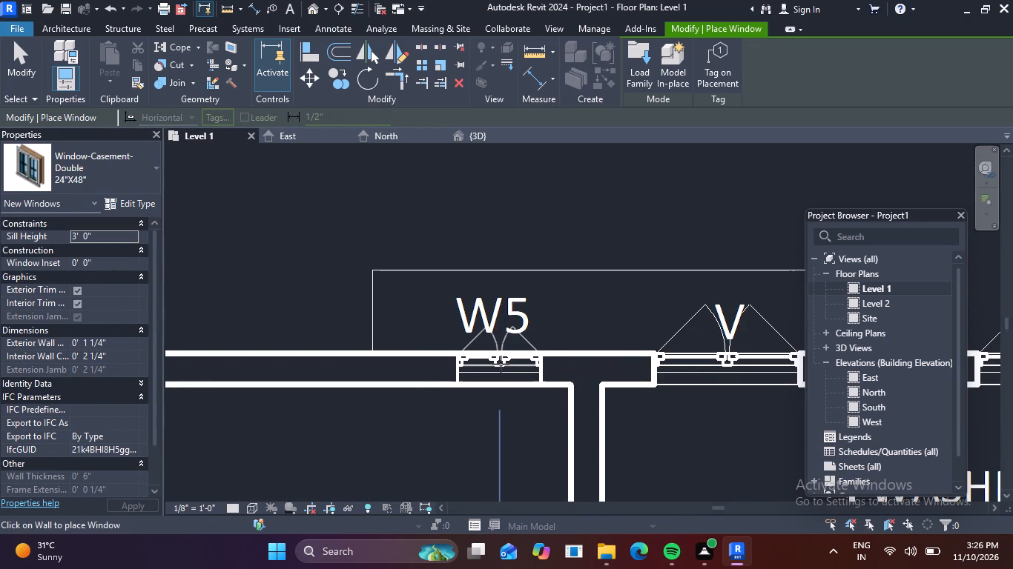
{"action": "left_click", "coordinate": [501, 364]}
{"action": "scroll", "coordinate": [420, 362], "scroll_direction": "down", "scroll_amount": 7}
{"action": "middle_click_drag", "start_coordinate": [515, 416], "coordinate": [375, 342]}
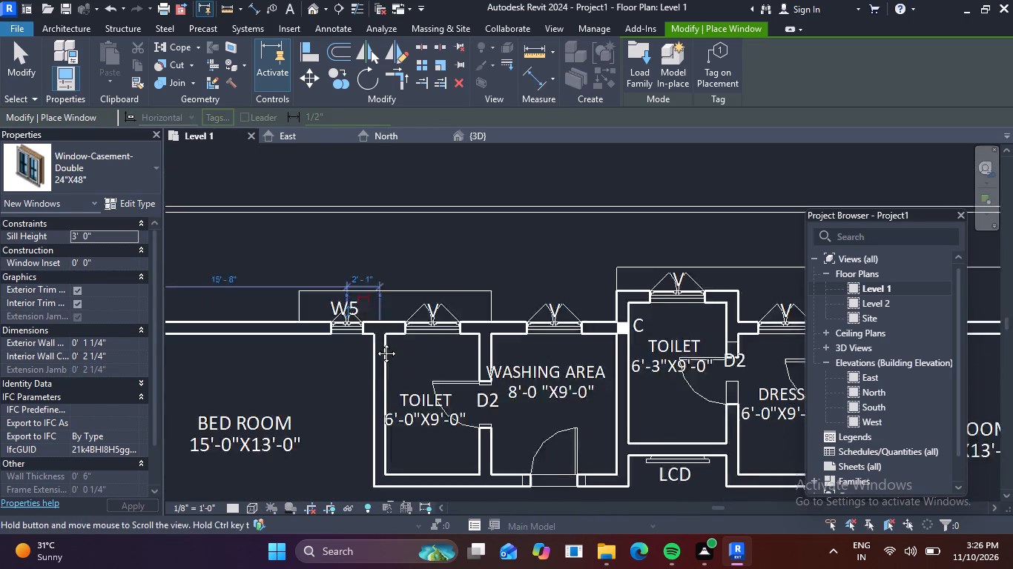
{"action": "middle_click_drag", "start_coordinate": [375, 342], "coordinate": [374, 336]}
{"action": "key", "text": "Escape"}
{"action": "scroll", "coordinate": [498, 301], "scroll_direction": "down", "scroll_amount": 5}
{"action": "key", "text": "Escape"}
Open the 3D view and examine the windows placed along the toilet, washing area and dressing room exterior wall.
{"action": "scroll", "coordinate": [563, 358], "scroll_direction": "down", "scroll_amount": 1}
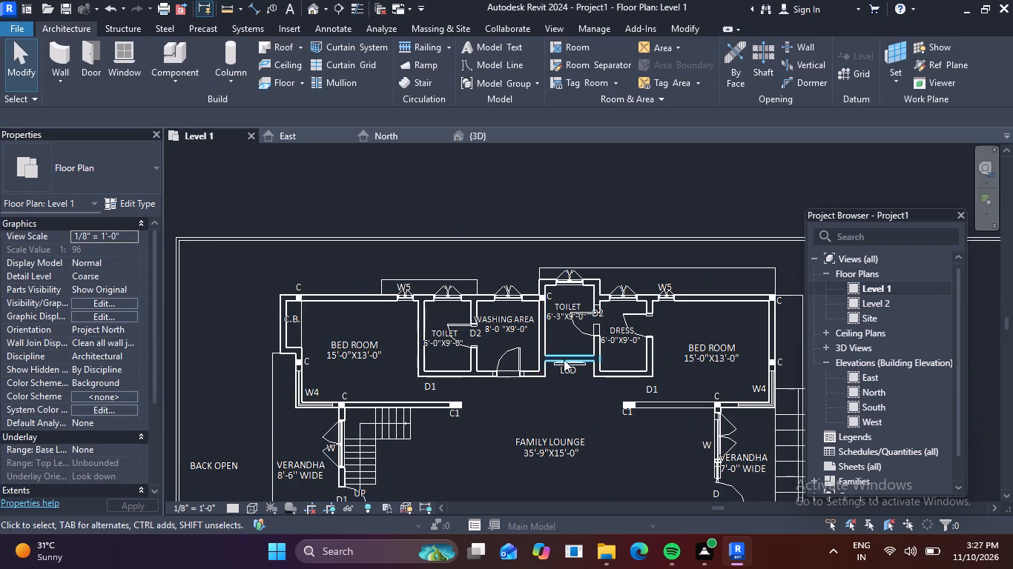
{"action": "scroll", "coordinate": [564, 359], "scroll_direction": "down", "scroll_amount": 1}
{"action": "middle_click_drag", "start_coordinate": [570, 376], "coordinate": [451, 267]}
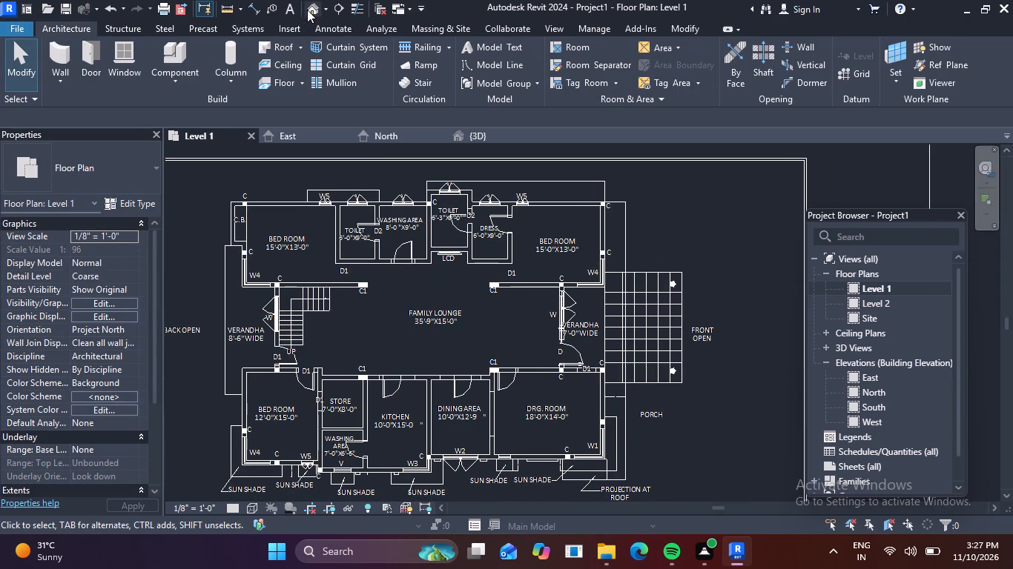
{"action": "left_click", "coordinate": [307, 10]}
{"action": "scroll", "coordinate": [493, 330], "scroll_direction": "down", "scroll_amount": 3}
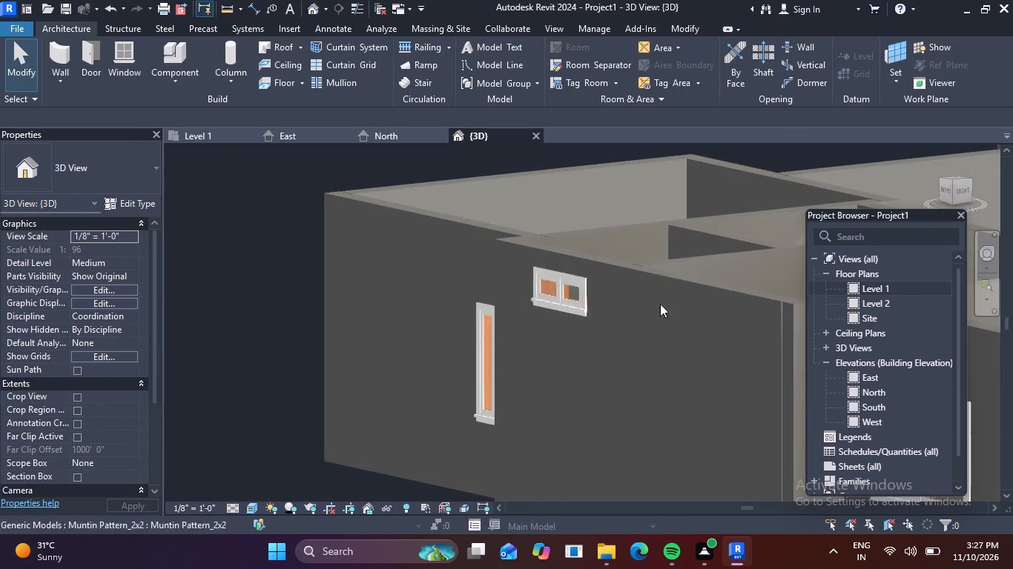
{"action": "scroll", "coordinate": [793, 416], "scroll_direction": "down", "scroll_amount": 1}
{"action": "scroll", "coordinate": [604, 436], "scroll_direction": "down", "scroll_amount": 2}
{"action": "middle_click_drag", "start_coordinate": [652, 422], "coordinate": [354, 325]}
{"action": "scroll", "coordinate": [459, 327], "scroll_direction": "down", "scroll_amount": 1}
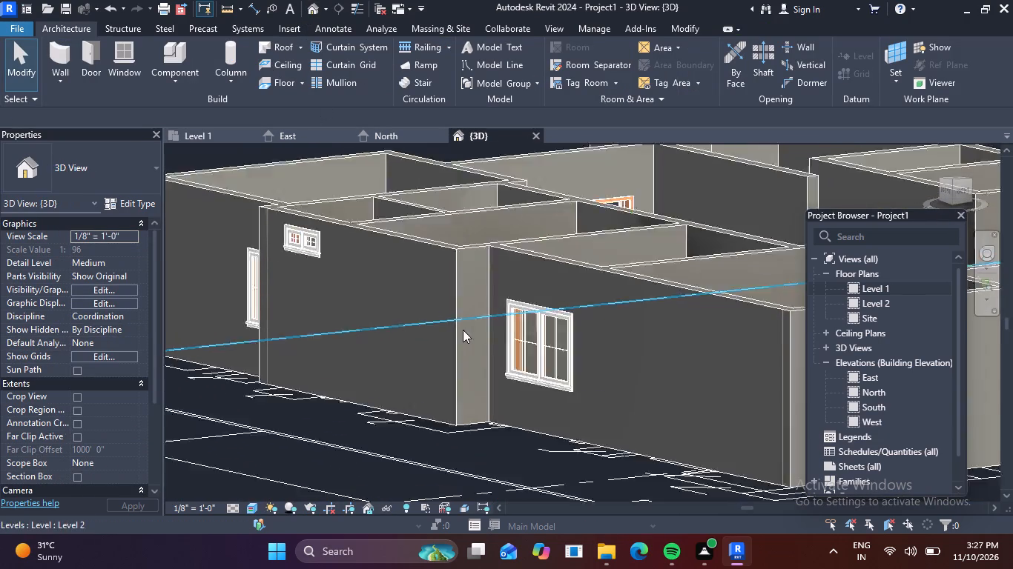
{"action": "scroll", "coordinate": [463, 330], "scroll_direction": "down", "scroll_amount": 2}
{"action": "middle_click_drag", "start_coordinate": [587, 353], "coordinate": [286, 350]}
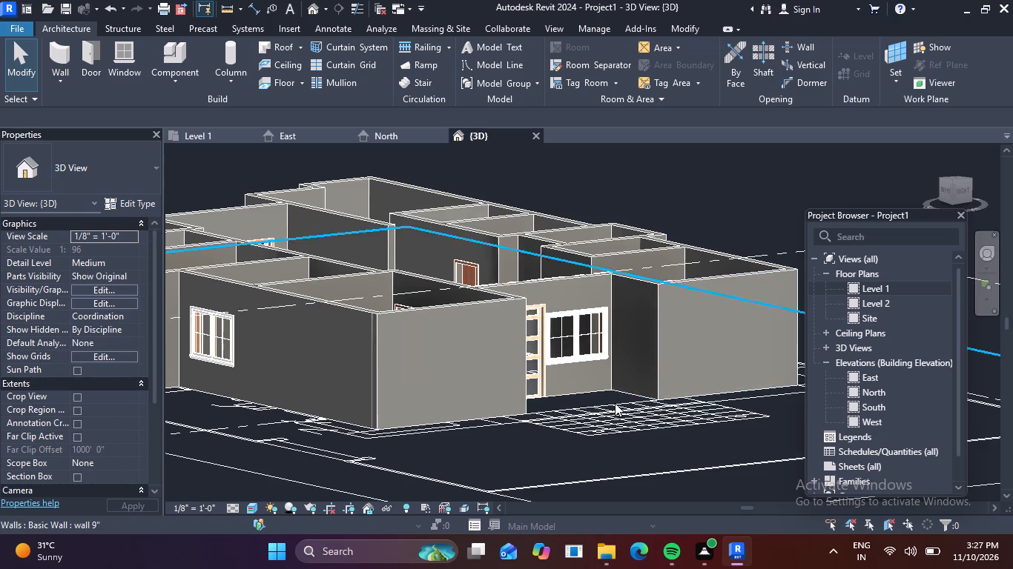
{"action": "middle_click_drag", "start_coordinate": [619, 402], "coordinate": [553, 419], "text": "shift"}
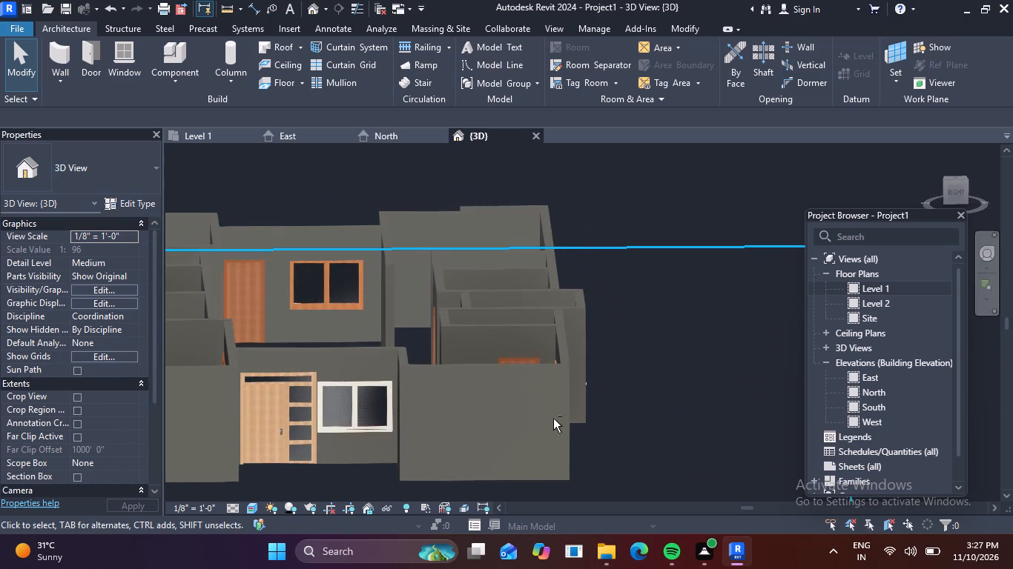
{"action": "middle_click_drag", "start_coordinate": [656, 394], "coordinate": [596, 413], "text": "shift"}
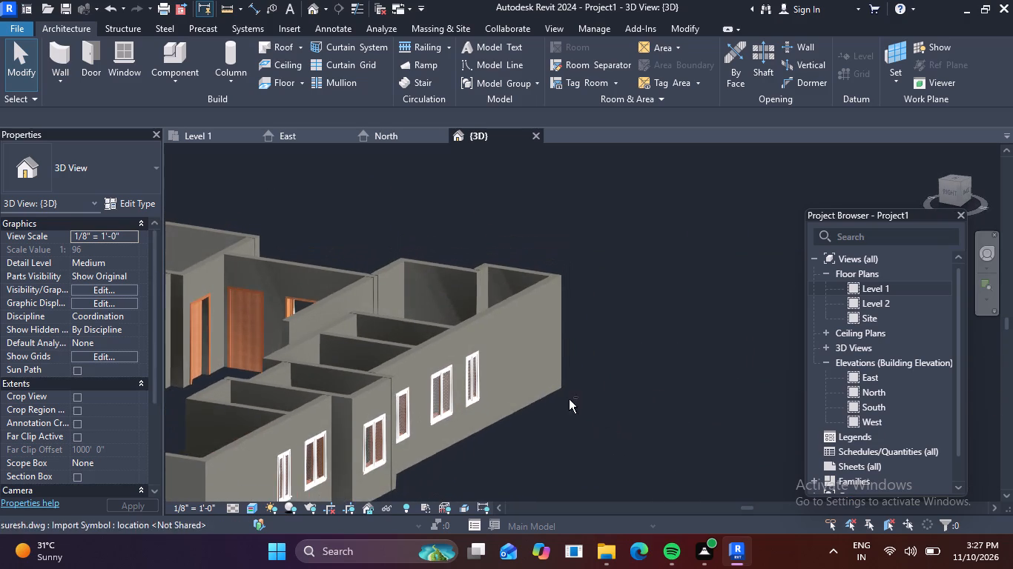
{"action": "middle_click_drag", "start_coordinate": [570, 387], "coordinate": [782, 305]}
{"action": "middle_click_drag", "start_coordinate": [757, 319], "coordinate": [688, 347], "text": "shift"}
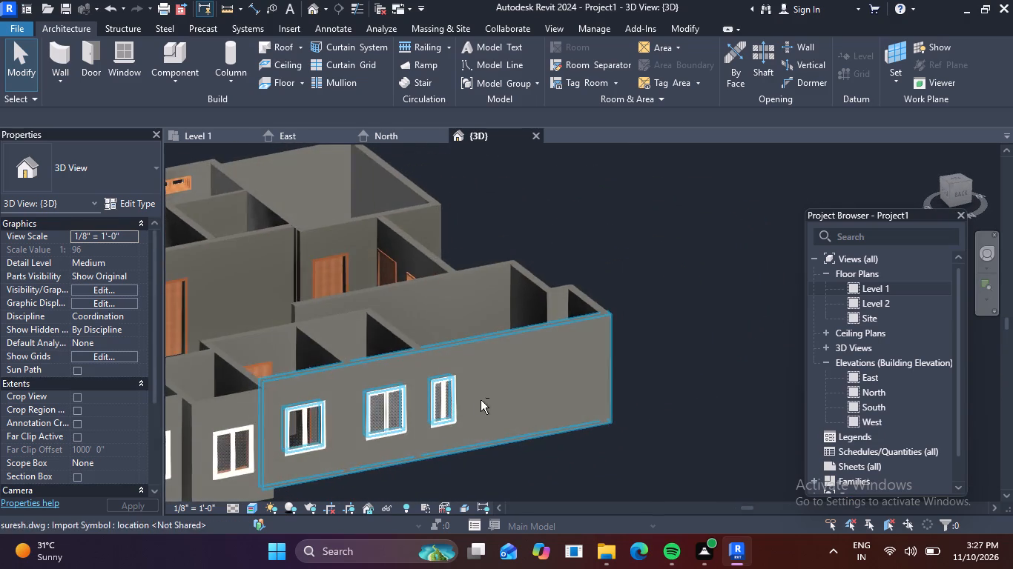
{"action": "middle_click_drag", "start_coordinate": [480, 400], "coordinate": [656, 342]}
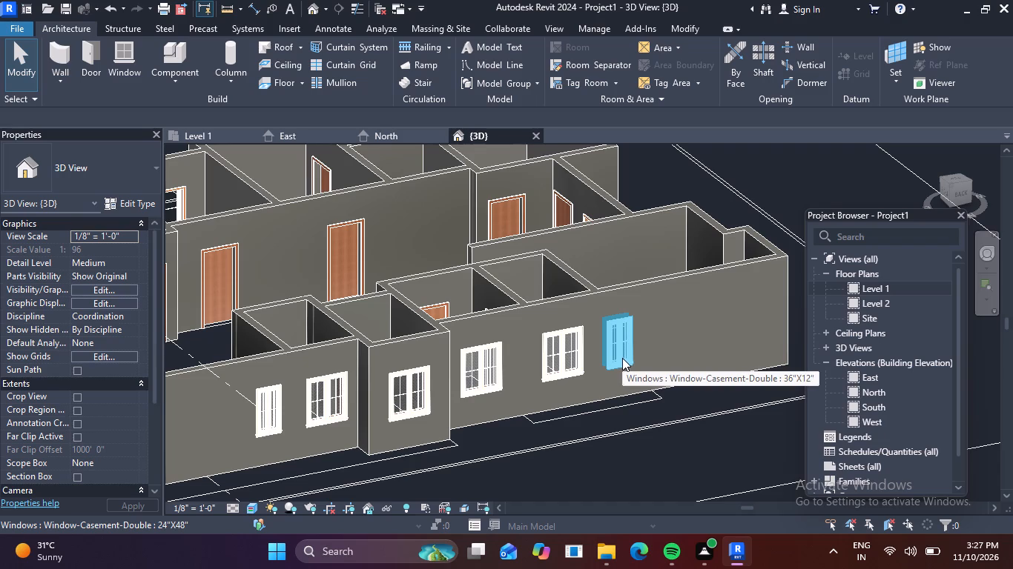
{"action": "middle_click_drag", "start_coordinate": [669, 394], "coordinate": [738, 354]}
{"action": "middle_click_drag", "start_coordinate": [680, 373], "coordinate": [610, 393]}
{"action": "middle_click_drag", "start_coordinate": [344, 470], "coordinate": [394, 481], "text": "shift"}
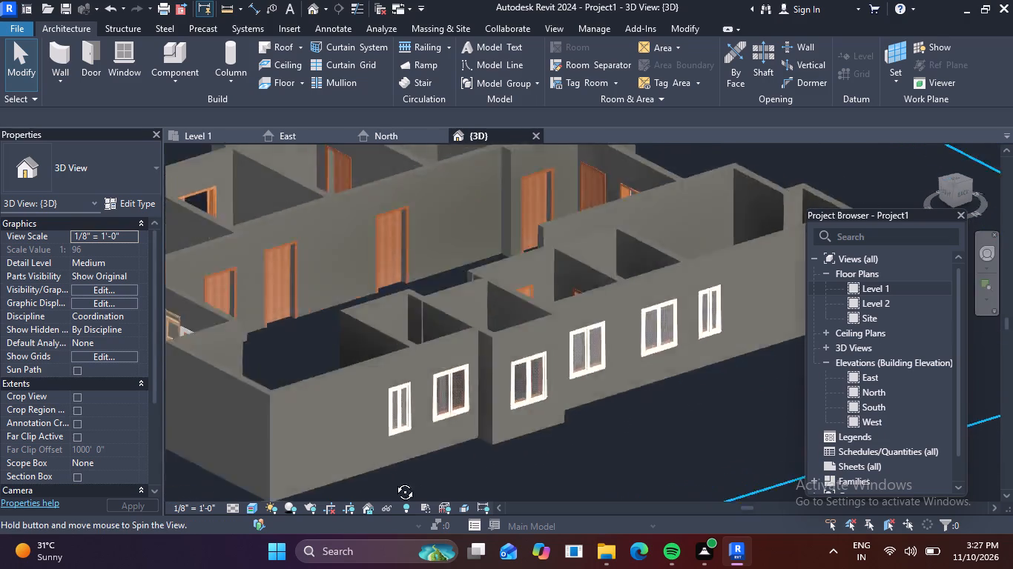
{"action": "middle_click_drag", "start_coordinate": [394, 481], "coordinate": [527, 459], "text": "shift"}
Examine the front entrance and the opposite exterior wall in 3D, checking the windows of the bedroom, washing area and dining area.
{"action": "middle_click_drag", "start_coordinate": [494, 419], "coordinate": [183, 508]}
{"action": "middle_click_drag", "start_coordinate": [337, 462], "coordinate": [340, 463], "text": "shift"}
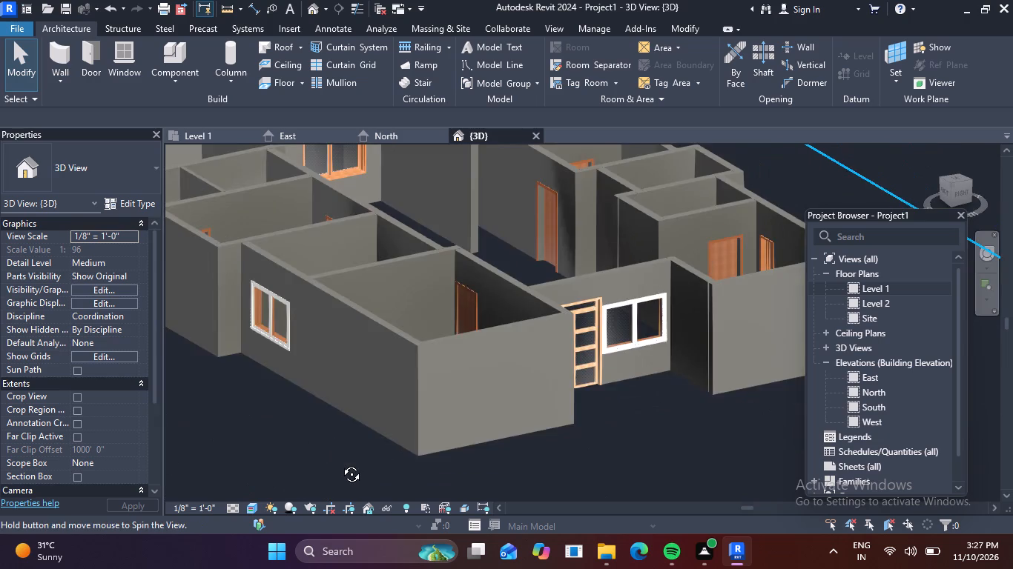
{"action": "middle_click_drag", "start_coordinate": [340, 463], "coordinate": [405, 423], "text": "shift"}
{"action": "middle_click_drag", "start_coordinate": [356, 439], "coordinate": [384, 558]}
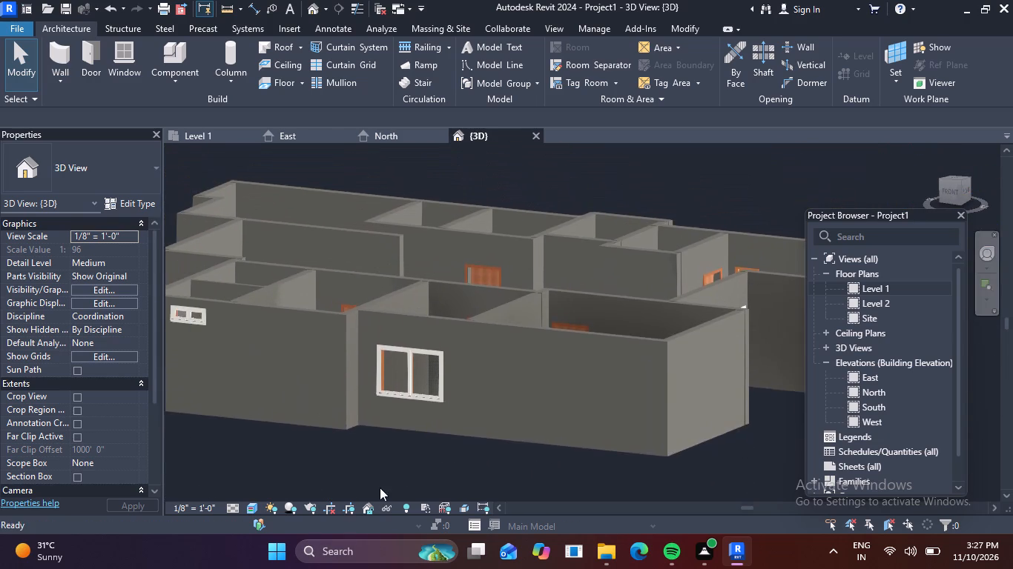
{"action": "scroll", "coordinate": [378, 486], "scroll_direction": "down", "scroll_amount": 2}
{"action": "middle_click_drag", "start_coordinate": [281, 419], "coordinate": [438, 425]}
{"action": "scroll", "coordinate": [352, 356], "scroll_direction": "up", "scroll_amount": 3}
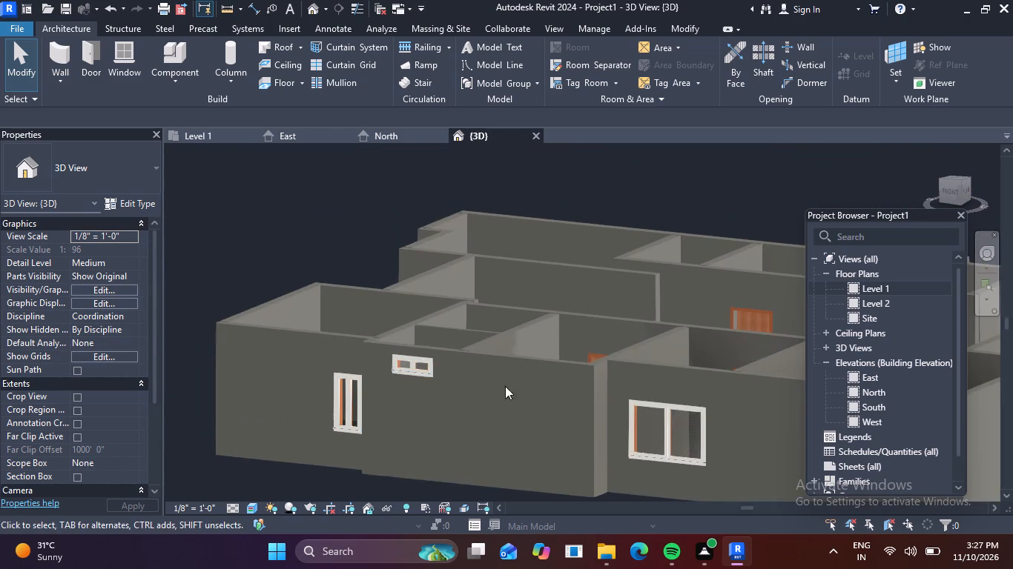
{"action": "scroll", "coordinate": [547, 416], "scroll_direction": "down", "scroll_amount": 2}
{"action": "middle_click_drag", "start_coordinate": [522, 422], "coordinate": [304, 365]}
{"action": "middle_click_drag", "start_coordinate": [587, 433], "coordinate": [311, 380]}
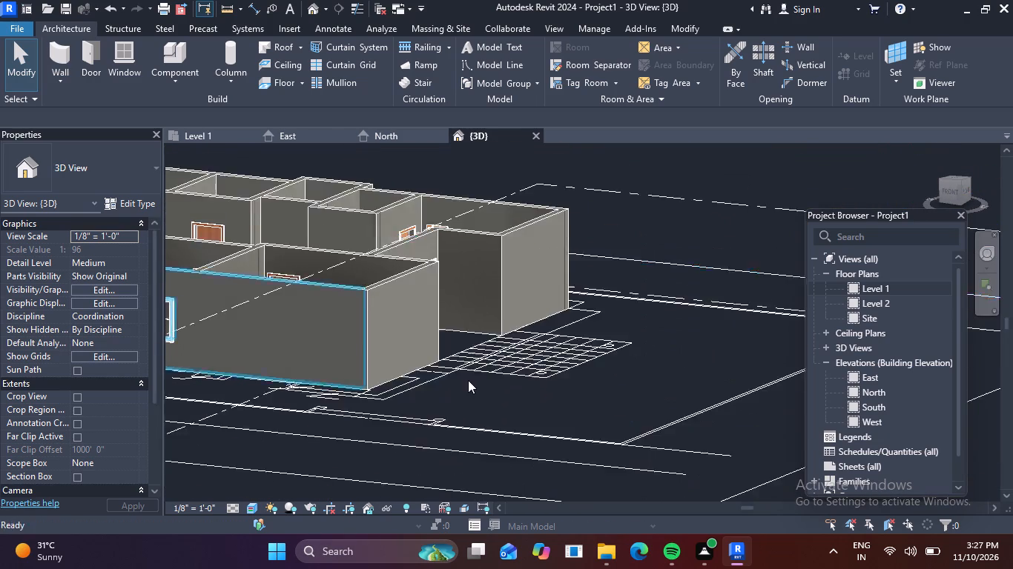
{"action": "scroll", "coordinate": [467, 375], "scroll_direction": "down", "scroll_amount": 2}
{"action": "middle_click_drag", "start_coordinate": [474, 366], "coordinate": [601, 427]}
{"action": "middle_click_drag", "start_coordinate": [587, 413], "coordinate": [576, 397], "text": "shift"}
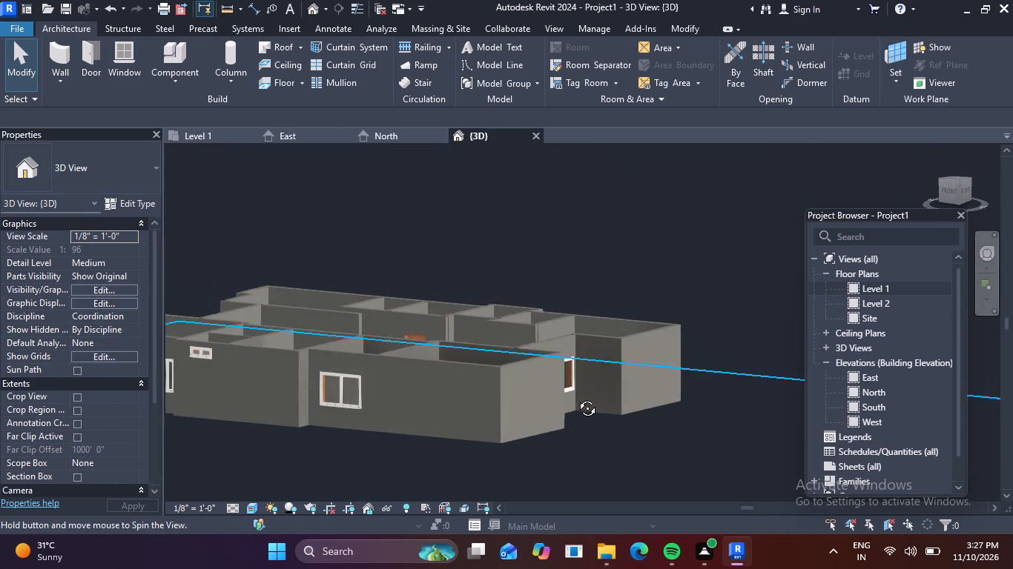
{"action": "middle_click_drag", "start_coordinate": [576, 397], "coordinate": [575, 390], "text": "shift"}
{"action": "middle_click_drag", "start_coordinate": [551, 389], "coordinate": [699, 460]}
{"action": "middle_click_drag", "start_coordinate": [672, 450], "coordinate": [618, 427]}
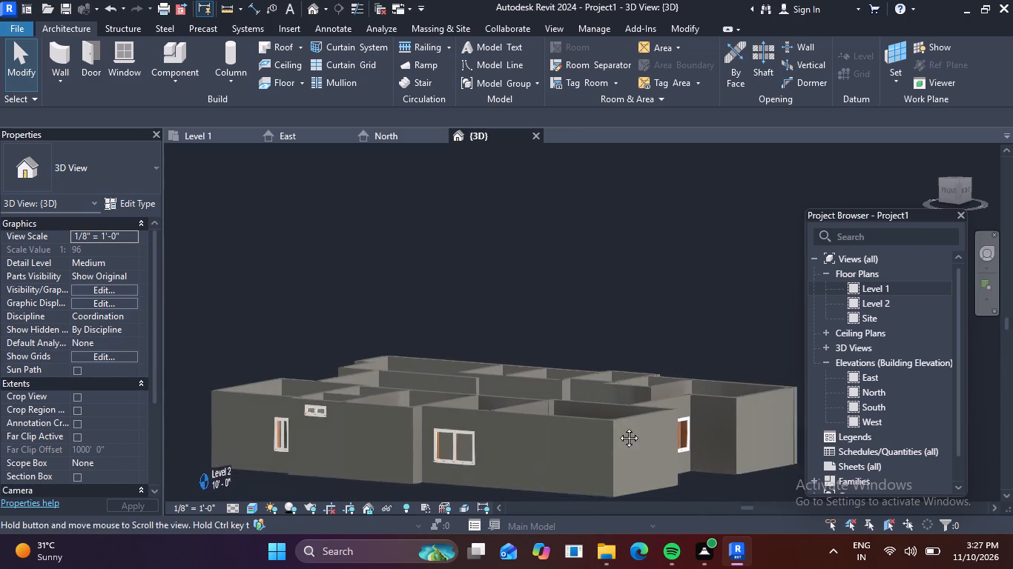
{"action": "middle_click_drag", "start_coordinate": [618, 427], "coordinate": [590, 419]}
{"action": "scroll", "coordinate": [629, 427], "scroll_direction": "up", "scroll_amount": 2}
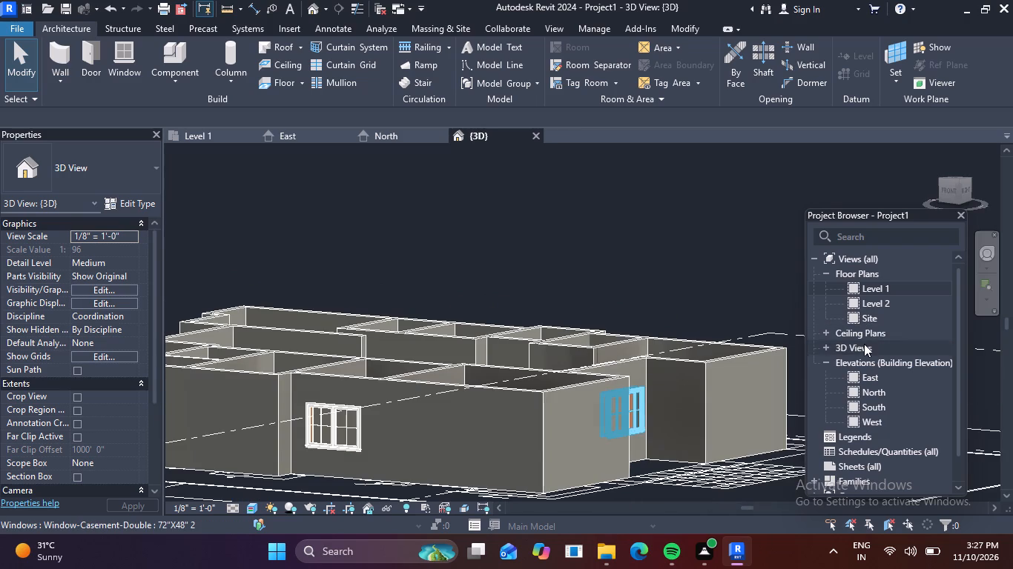
{"action": "scroll", "coordinate": [480, 396], "scroll_direction": "down", "scroll_amount": 3}
{"action": "middle_click_drag", "start_coordinate": [540, 417], "coordinate": [587, 386]}
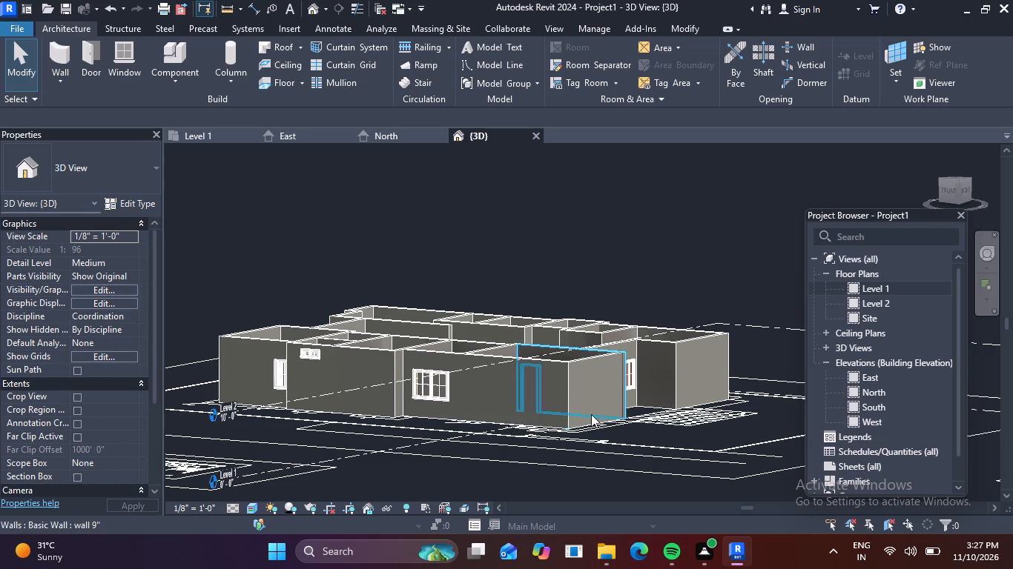
{"action": "scroll", "coordinate": [561, 422], "scroll_direction": "down", "scroll_amount": 6}
{"action": "scroll", "coordinate": [567, 425], "scroll_direction": "up", "scroll_amount": 2}
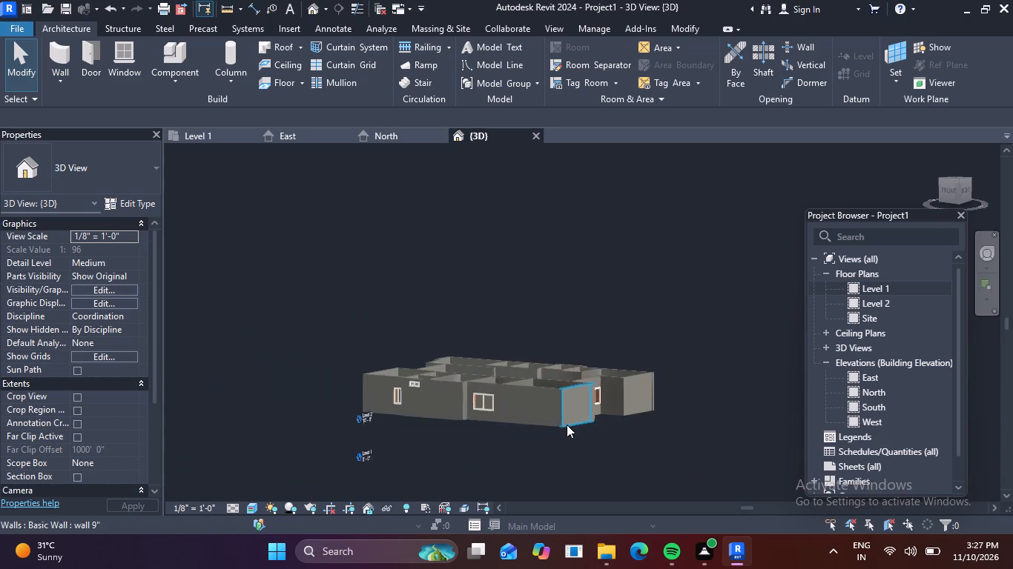
{"action": "scroll", "coordinate": [567, 425], "scroll_direction": "up", "scroll_amount": 4}
{"action": "middle_click_drag", "start_coordinate": [516, 410], "coordinate": [617, 436]}
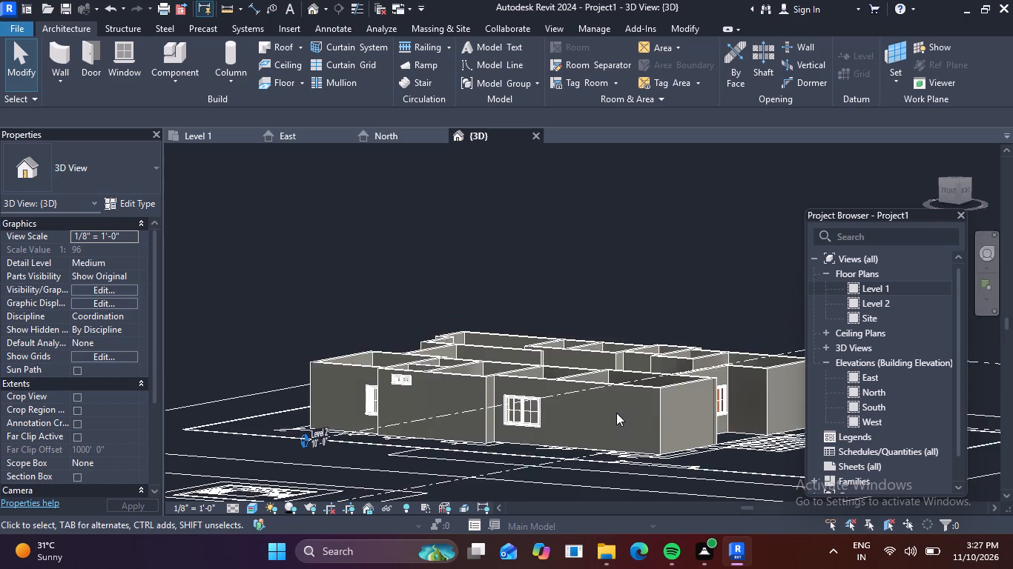
{"action": "scroll", "coordinate": [644, 389], "scroll_direction": "up", "scroll_amount": 3}
{"action": "middle_click_drag", "start_coordinate": [699, 377], "coordinate": [646, 407]}
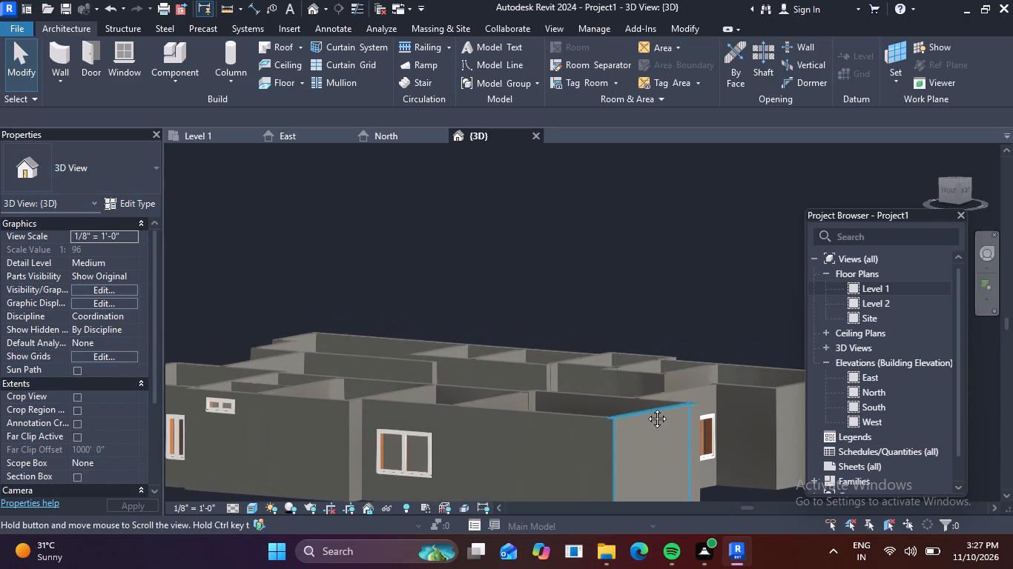
{"action": "middle_click_drag", "start_coordinate": [646, 407], "coordinate": [671, 413]}
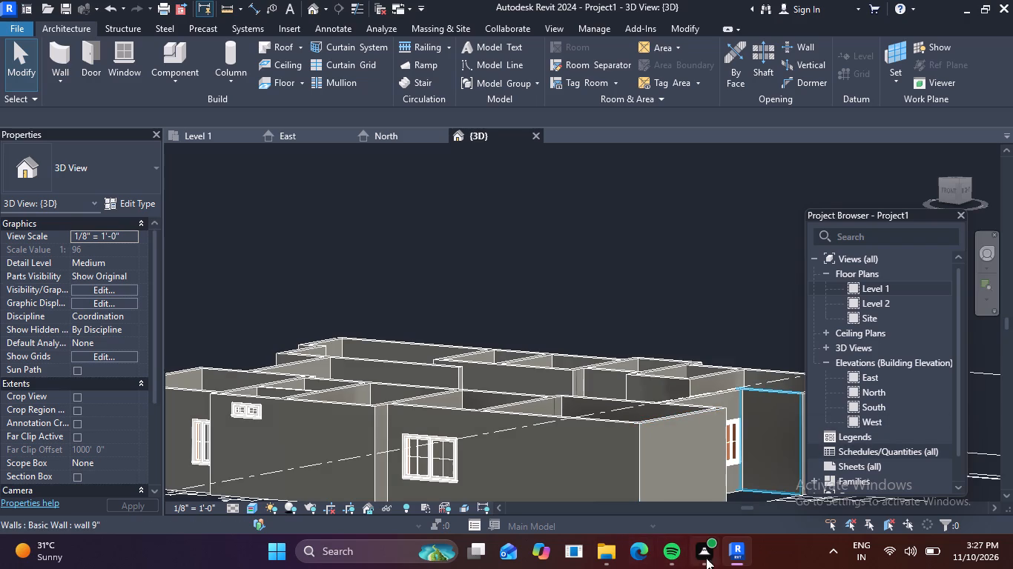
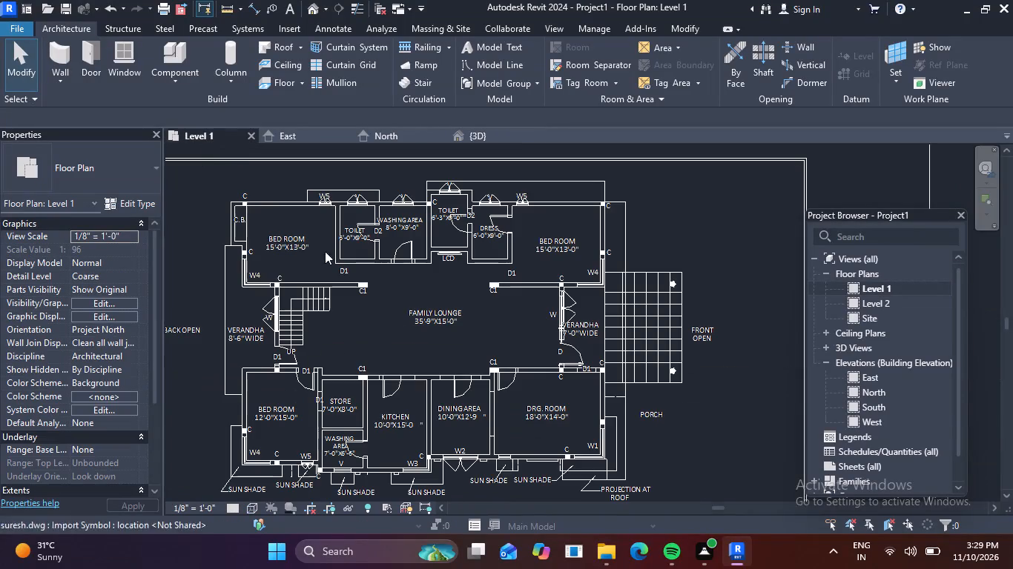
Measure the kitchen's W3 corner opening along the sun-shade wall, from its end jamb to the side wall's centreline, without keeping the dimension.
{"action": "middle_click_drag", "start_coordinate": [531, 439], "coordinate": [406, 354]}
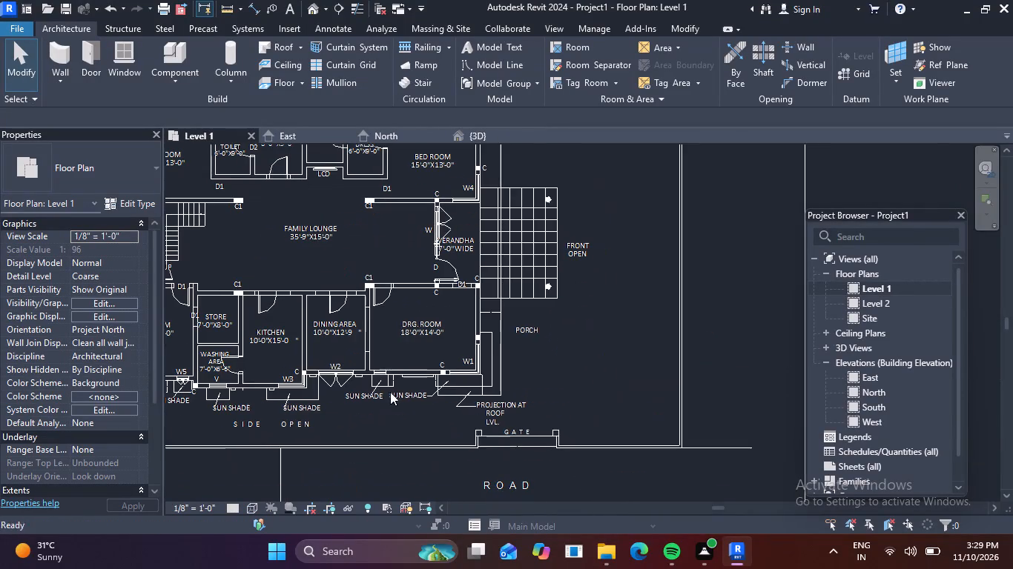
{"action": "scroll", "coordinate": [319, 384], "scroll_direction": "up", "scroll_amount": 14}
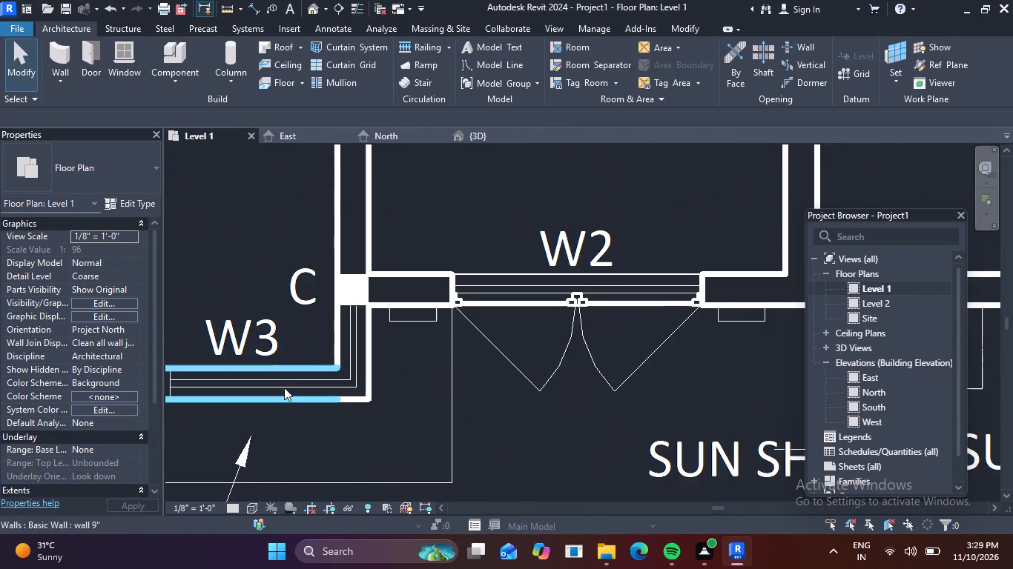
{"action": "middle_click_drag", "start_coordinate": [306, 403], "coordinate": [469, 415]}
{"action": "scroll", "coordinate": [469, 415], "scroll_direction": "up", "scroll_amount": 1}
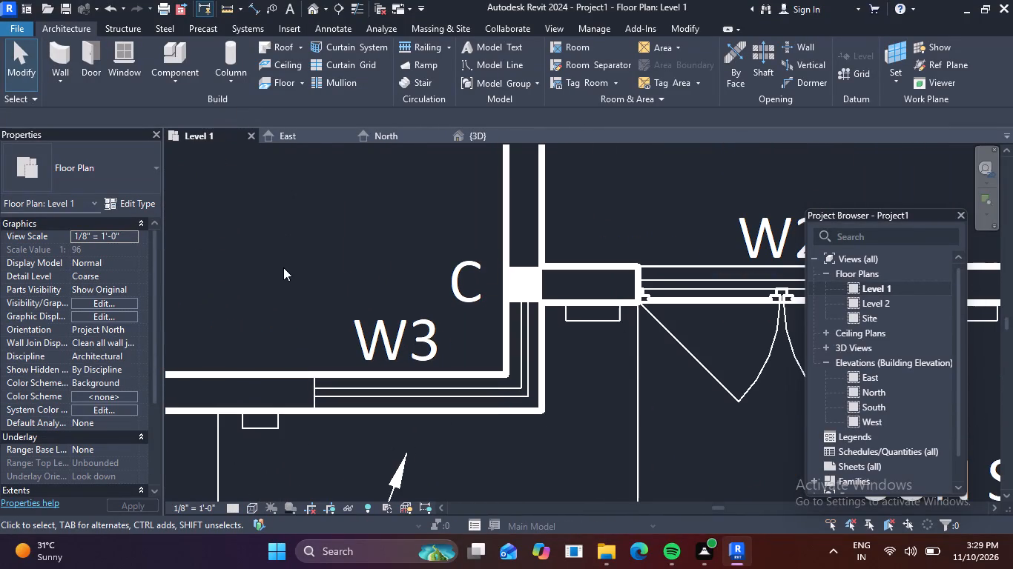
{"action": "type", "text": "di"}
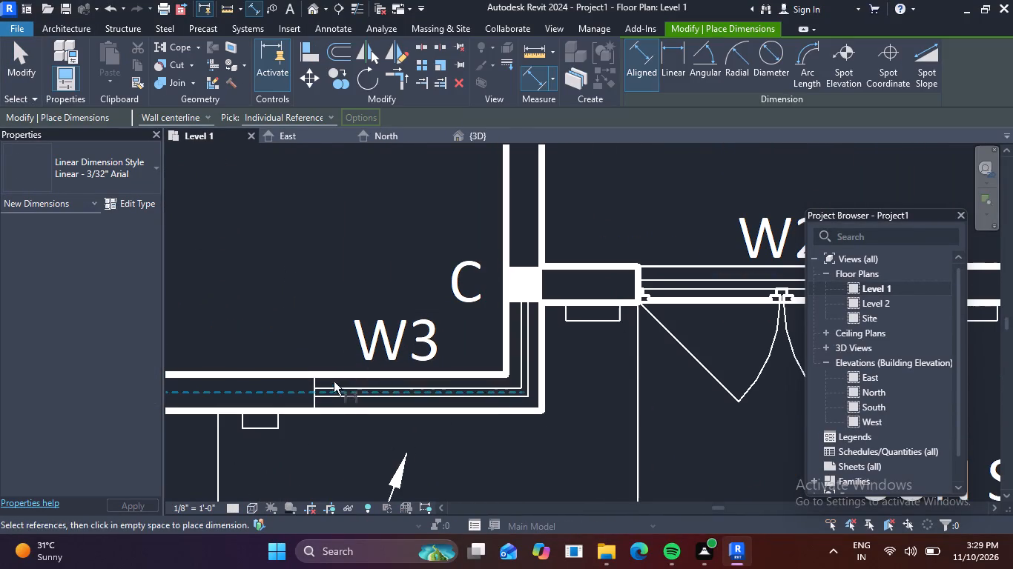
{"action": "scroll", "coordinate": [311, 383], "scroll_direction": "up", "scroll_amount": 4}
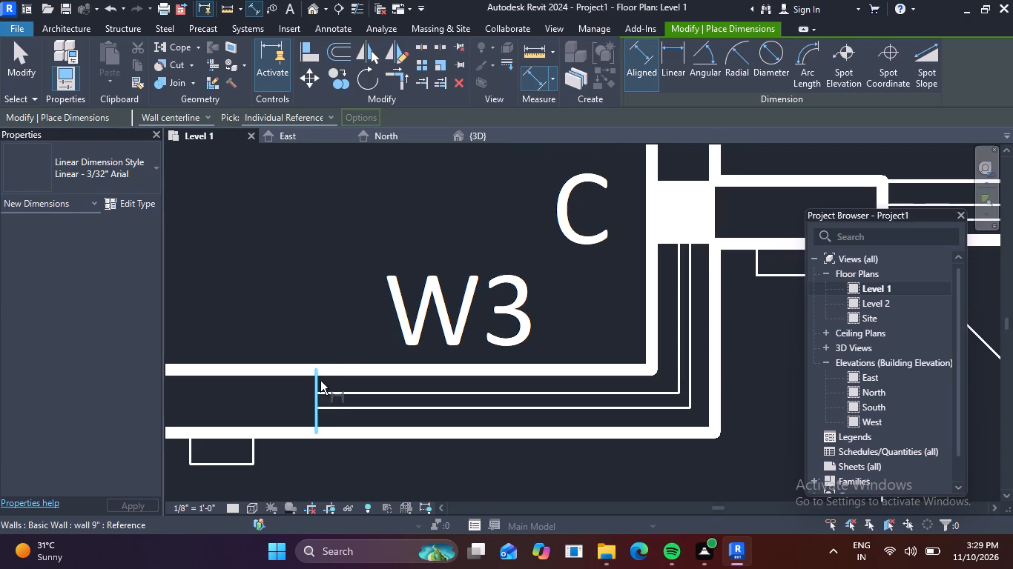
{"action": "left_click", "coordinate": [320, 381]}
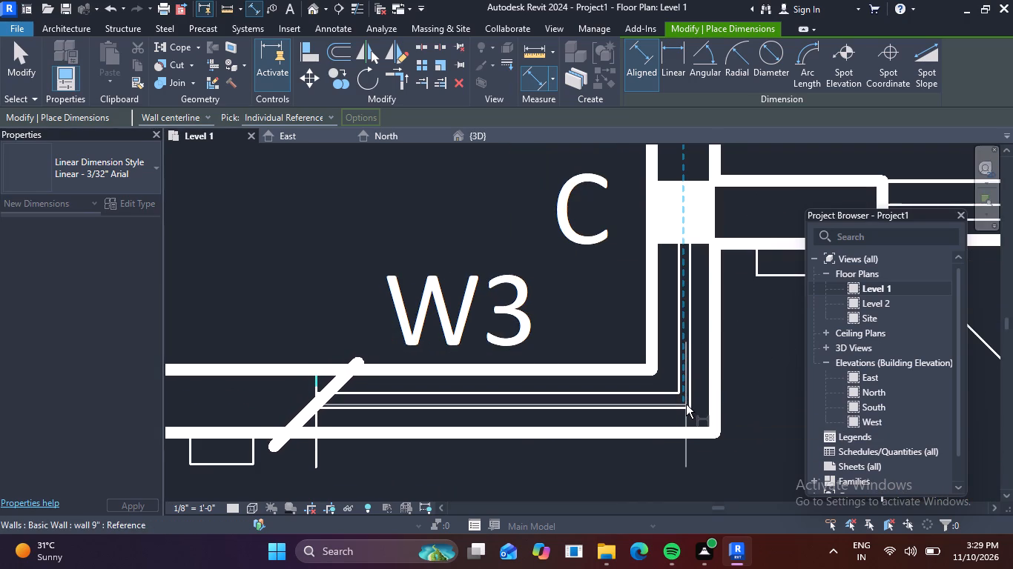
{"action": "left_click", "coordinate": [684, 399]}
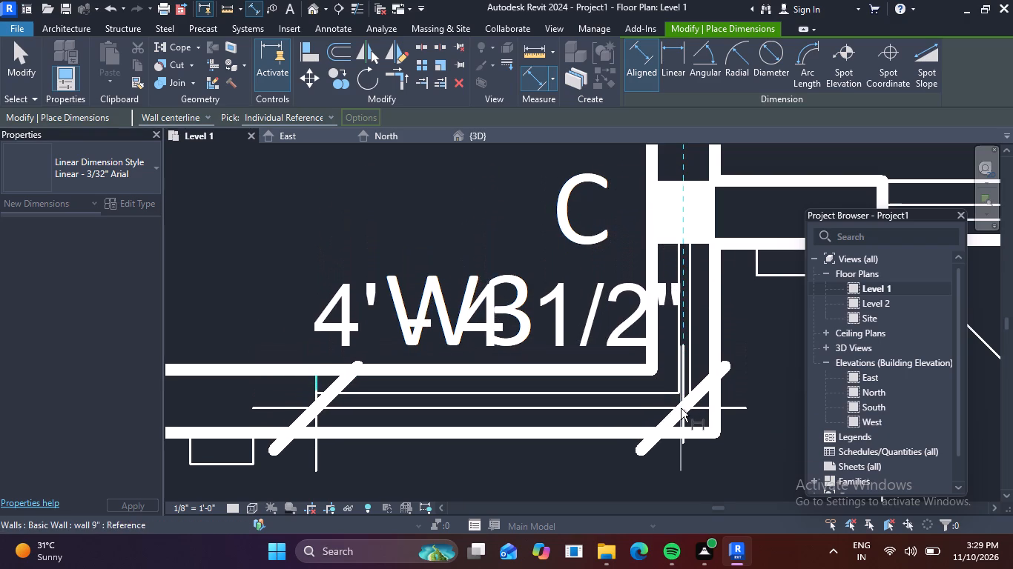
{"action": "key", "text": "Escape"}
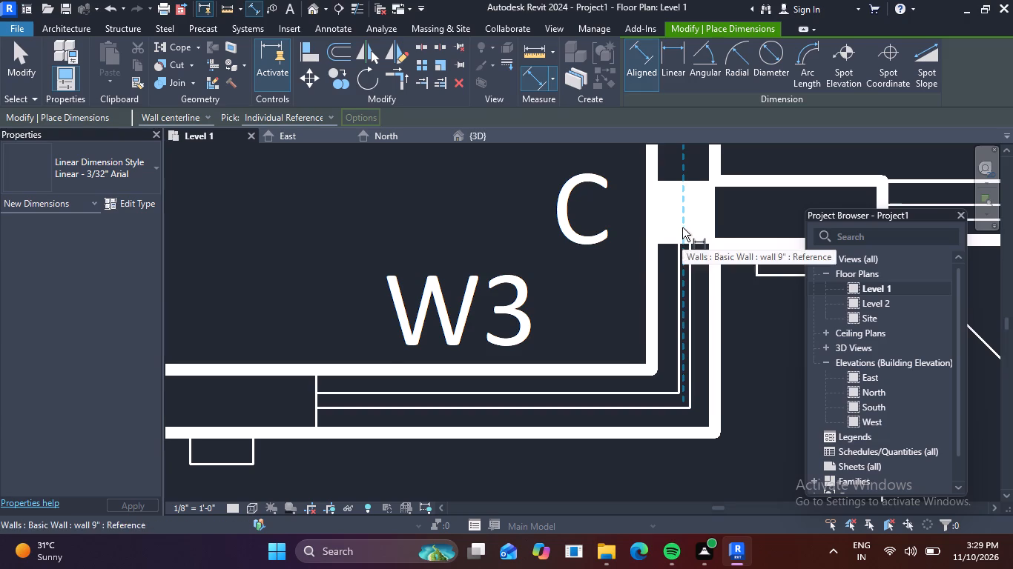
Measure the W3 opening's return leg from column C to the centreline of the kitchen's exterior wall, without keeping the dimension.
{"action": "scroll", "coordinate": [682, 227], "scroll_direction": "down", "scroll_amount": 4}
{"action": "middle_click_drag", "start_coordinate": [680, 262], "coordinate": [538, 333]}
{"action": "scroll", "coordinate": [559, 316], "scroll_direction": "up", "scroll_amount": 3}
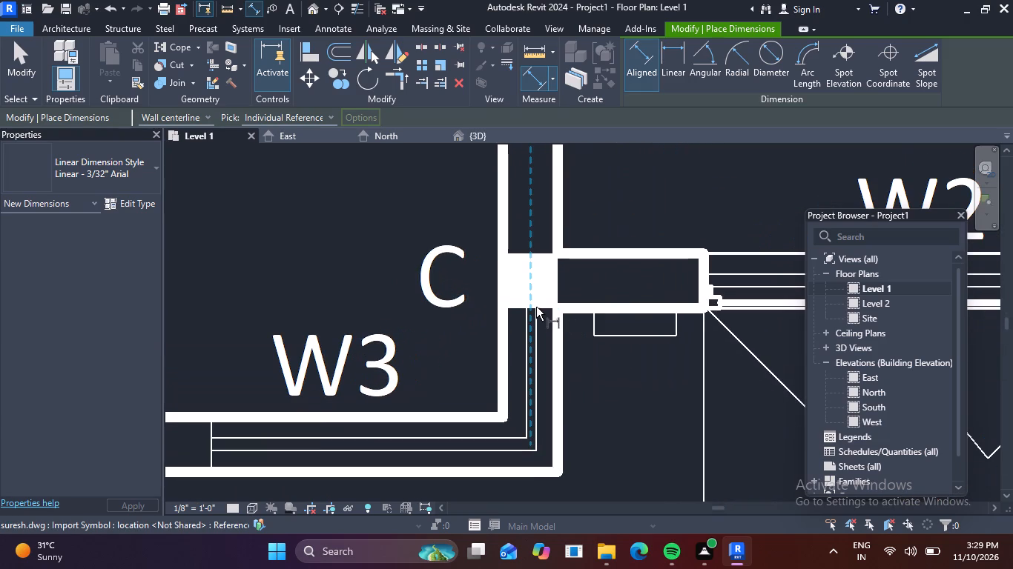
{"action": "left_click", "coordinate": [544, 307]}
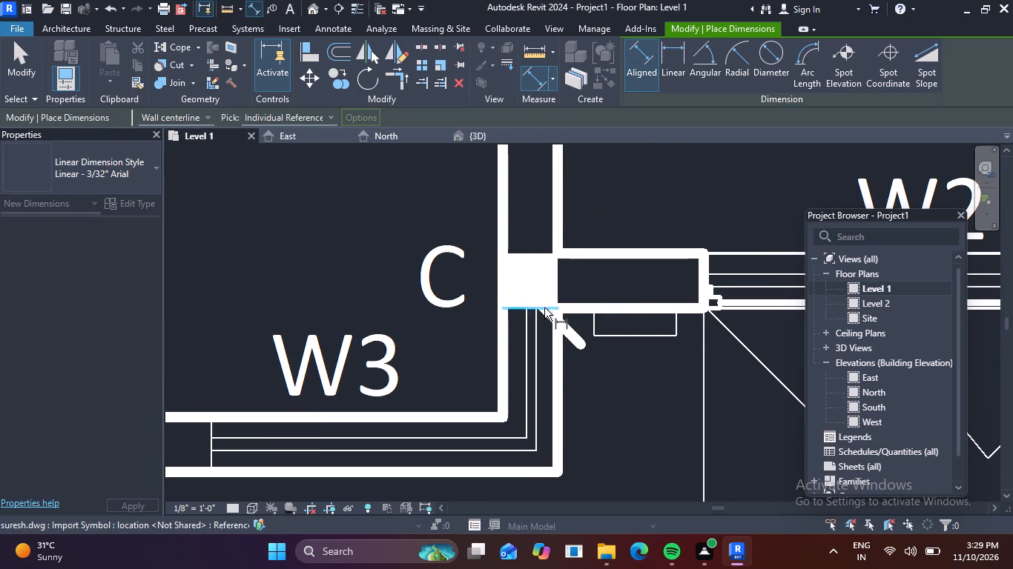
{"action": "left_click", "coordinate": [532, 444]}
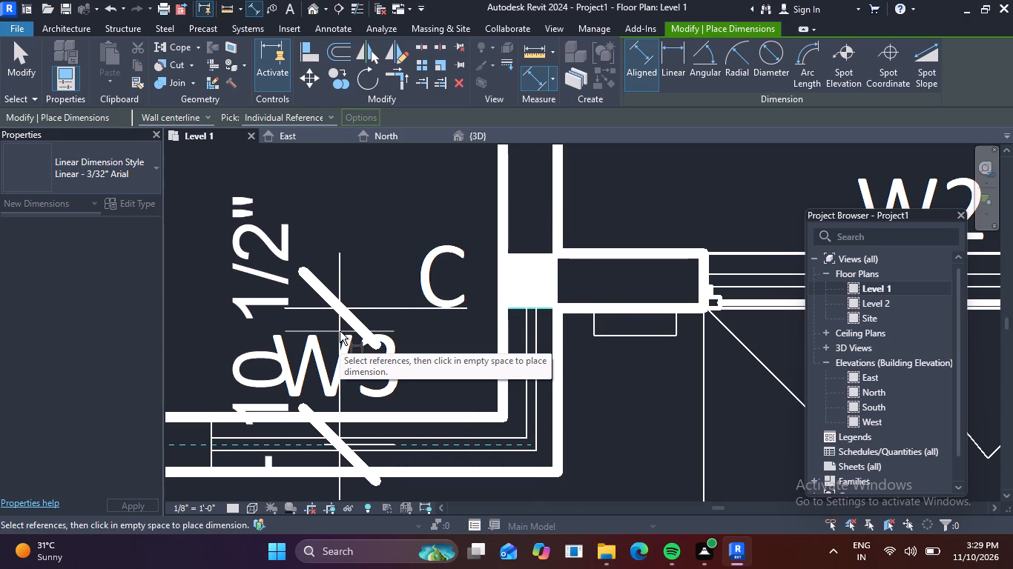
{"action": "key", "text": "Escape"}
Measure the drawing room's W1 corner opening along the sun-shade wall, from its jamb near column C to the porch-side wall's centreline.
{"action": "scroll", "coordinate": [388, 341], "scroll_direction": "down", "scroll_amount": 4}
{"action": "scroll", "coordinate": [522, 370], "scroll_direction": "down", "scroll_amount": 3}
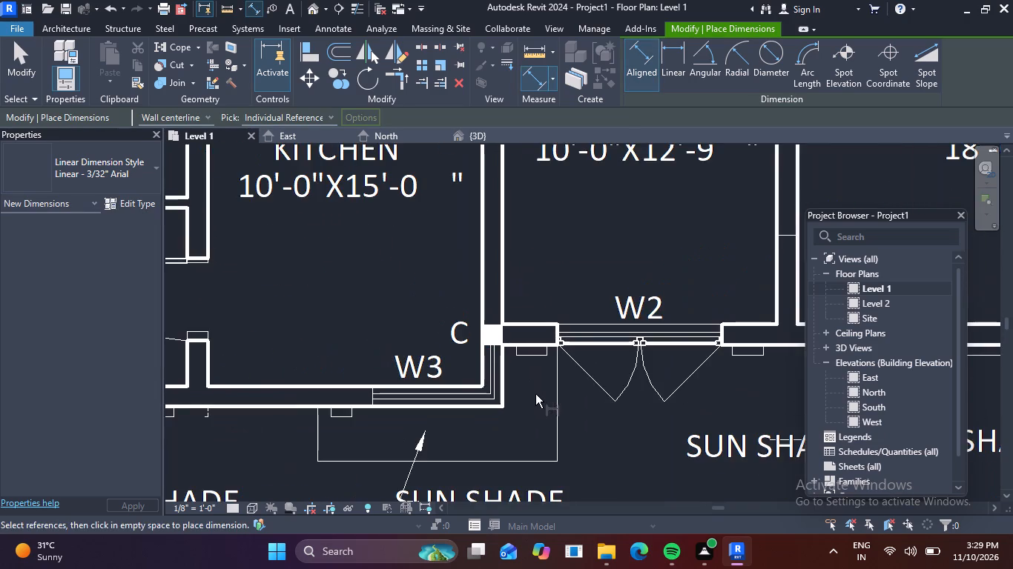
{"action": "middle_click_drag", "start_coordinate": [538, 395], "coordinate": [463, 367]}
{"action": "scroll", "coordinate": [466, 360], "scroll_direction": "down", "scroll_amount": 5}
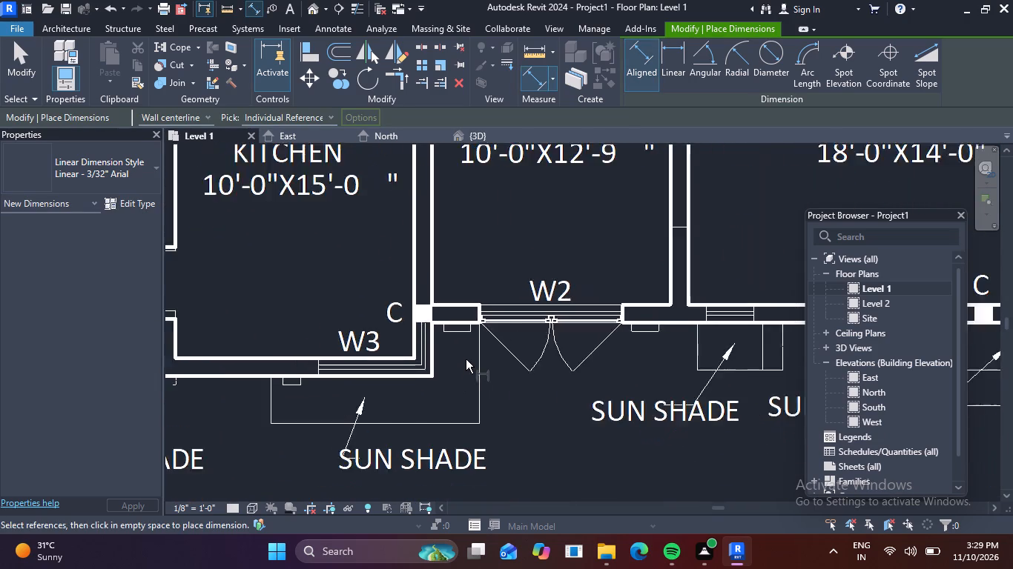
{"action": "middle_click_drag", "start_coordinate": [510, 345], "coordinate": [116, 307]}
{"action": "scroll", "coordinate": [463, 299], "scroll_direction": "up", "scroll_amount": 2}
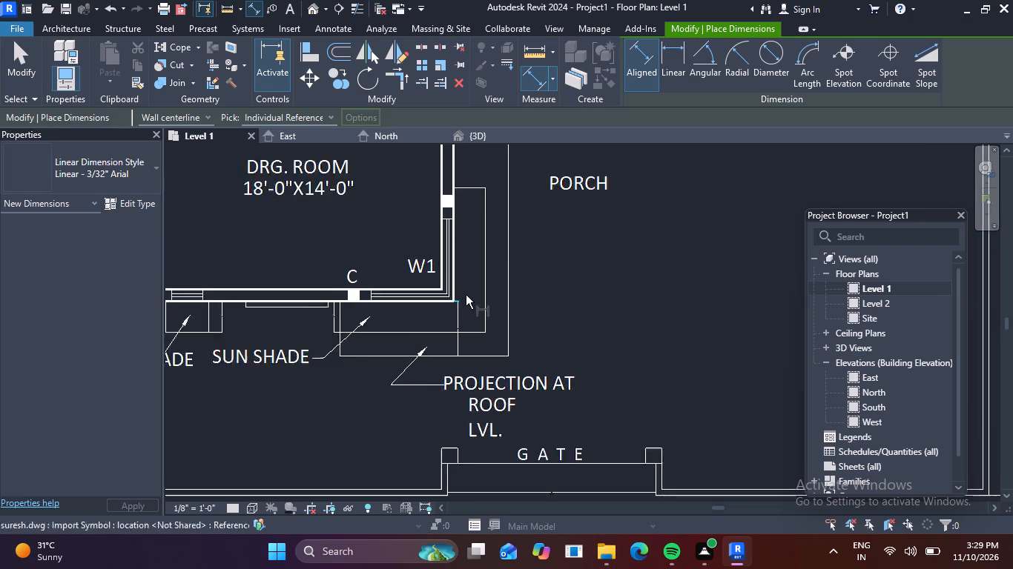
{"action": "scroll", "coordinate": [466, 295], "scroll_direction": "up", "scroll_amount": 3}
{"action": "scroll", "coordinate": [291, 307], "scroll_direction": "up", "scroll_amount": 5}
{"action": "left_click", "coordinate": [308, 282]}
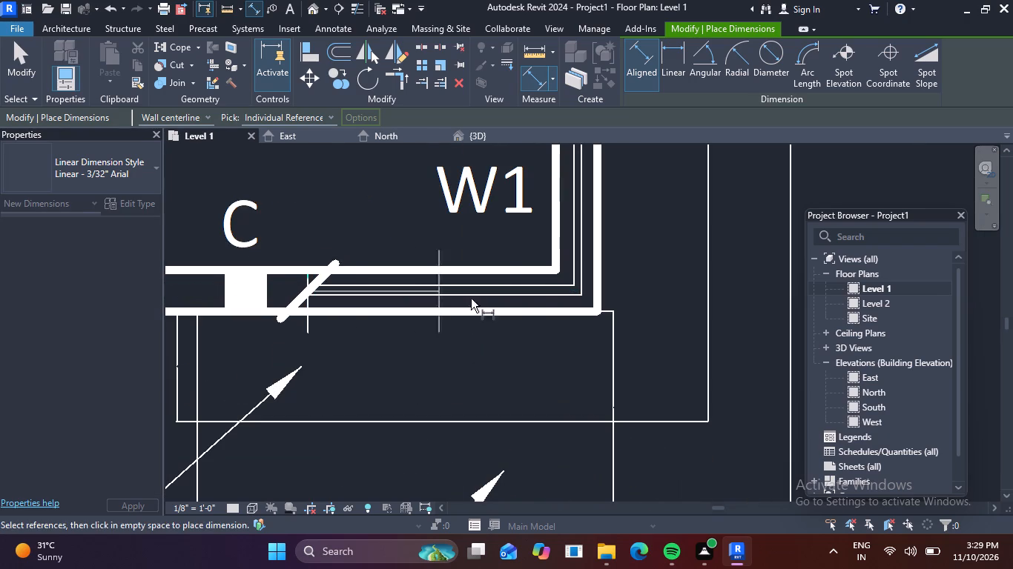
{"action": "left_click", "coordinate": [577, 285]}
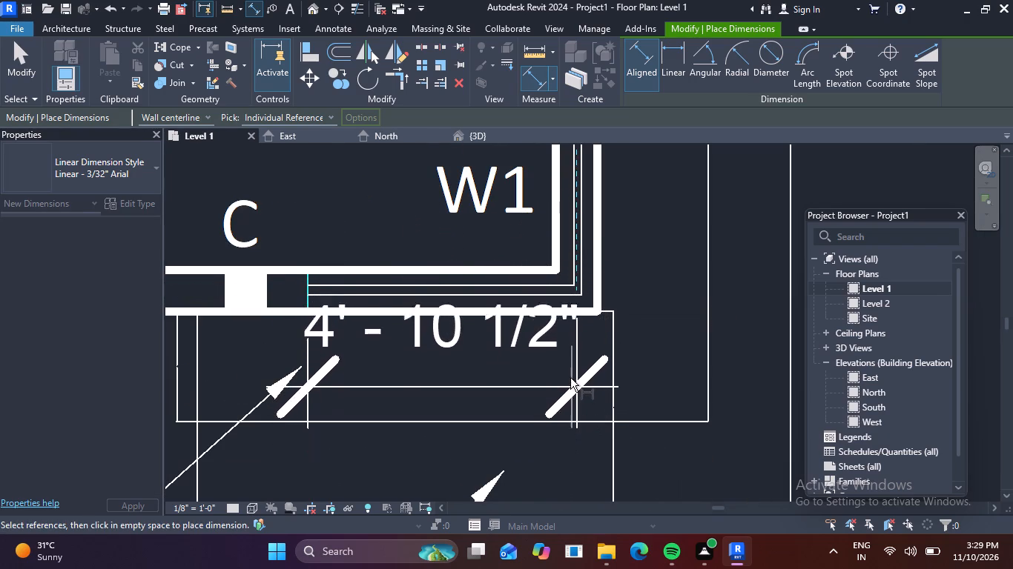
{"action": "key", "text": "Escape"}
Measure the W1 opening's porch-side leg from its jamb to the sun-shade wall's centreline, without keeping the dimension.
{"action": "scroll", "coordinate": [576, 325], "scroll_direction": "down", "scroll_amount": 1}
{"action": "middle_click_drag", "start_coordinate": [581, 352], "coordinate": [558, 467]}
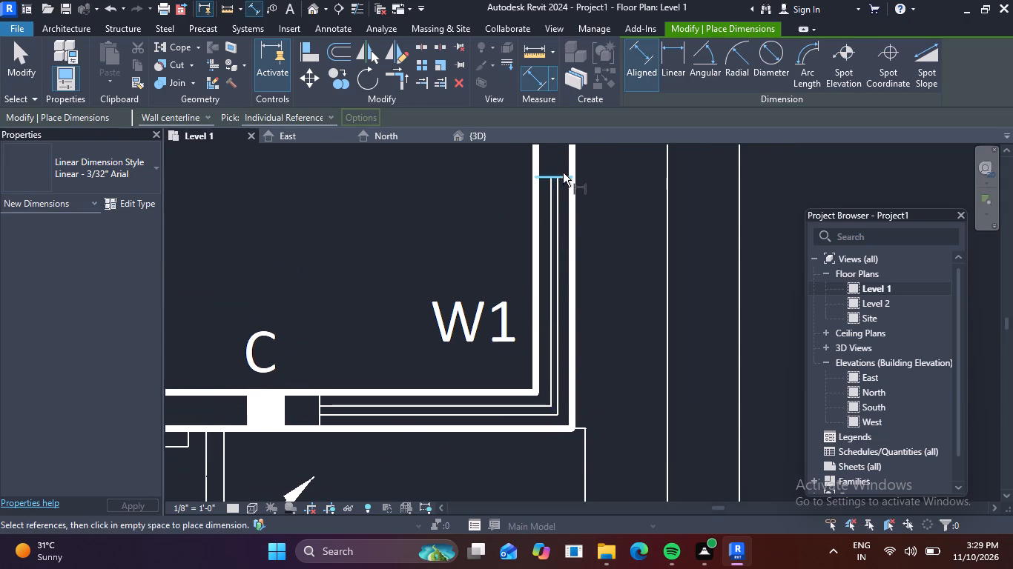
{"action": "left_click", "coordinate": [564, 177]}
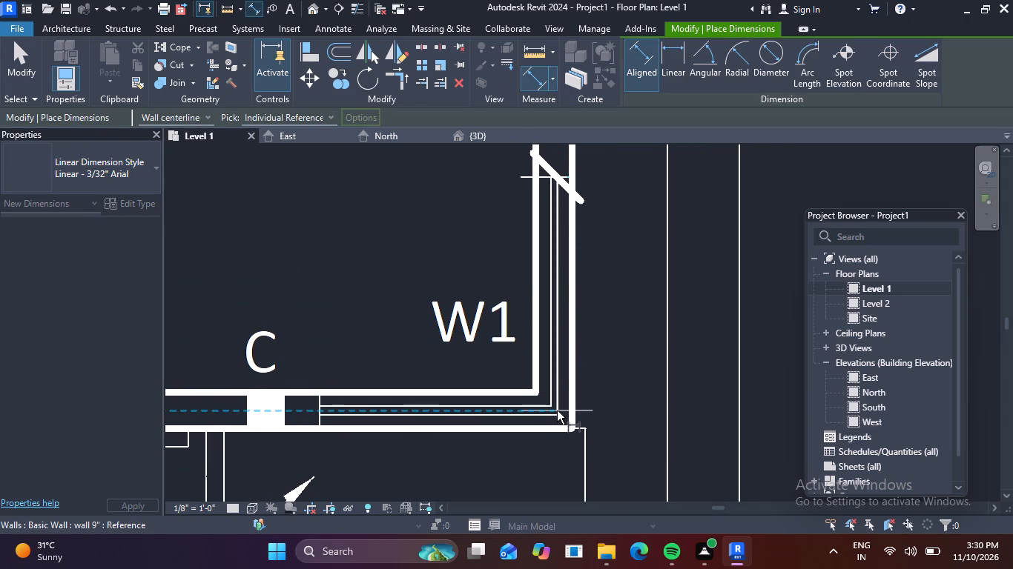
{"action": "left_click", "coordinate": [557, 410]}
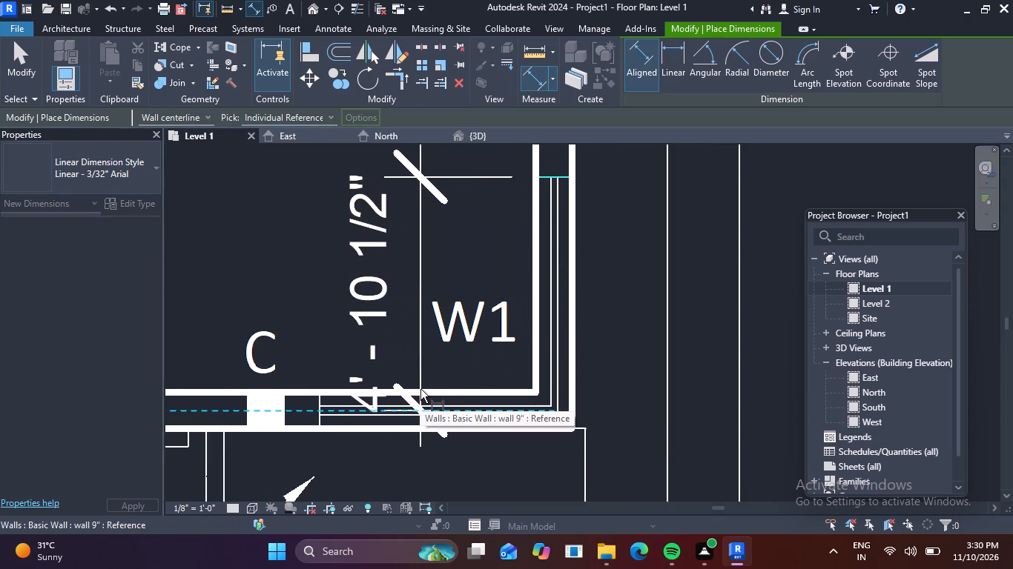
{"action": "key", "text": "Escape"}
{"action": "scroll", "coordinate": [513, 345], "scroll_direction": "down", "scroll_amount": 4}
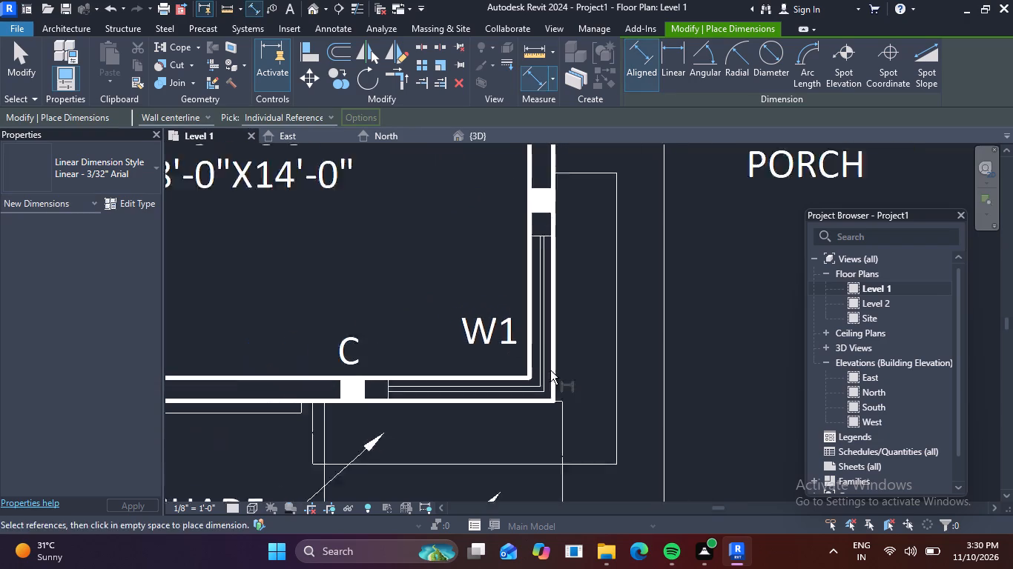
{"action": "scroll", "coordinate": [550, 370], "scroll_direction": "down", "scroll_amount": 1}
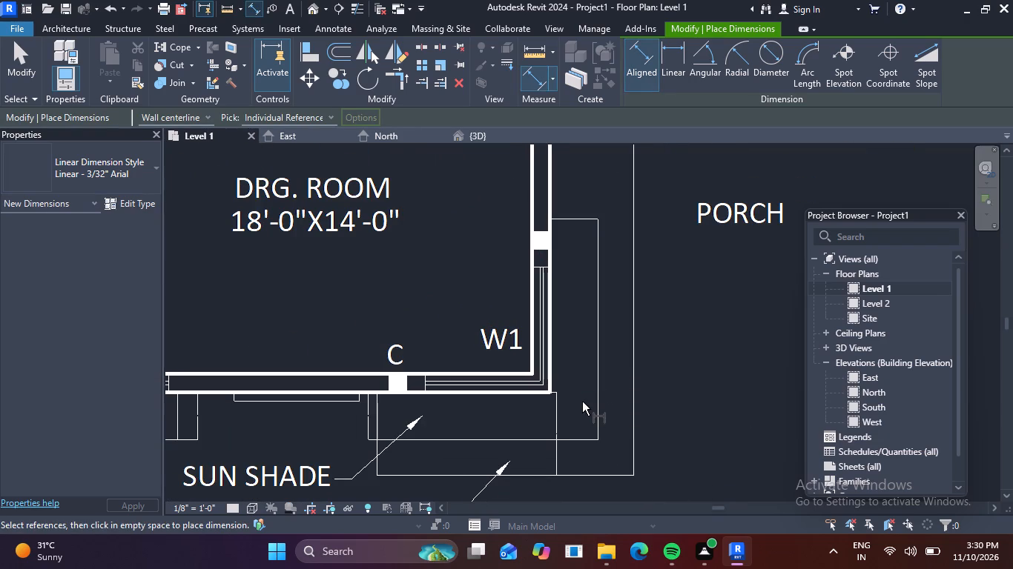
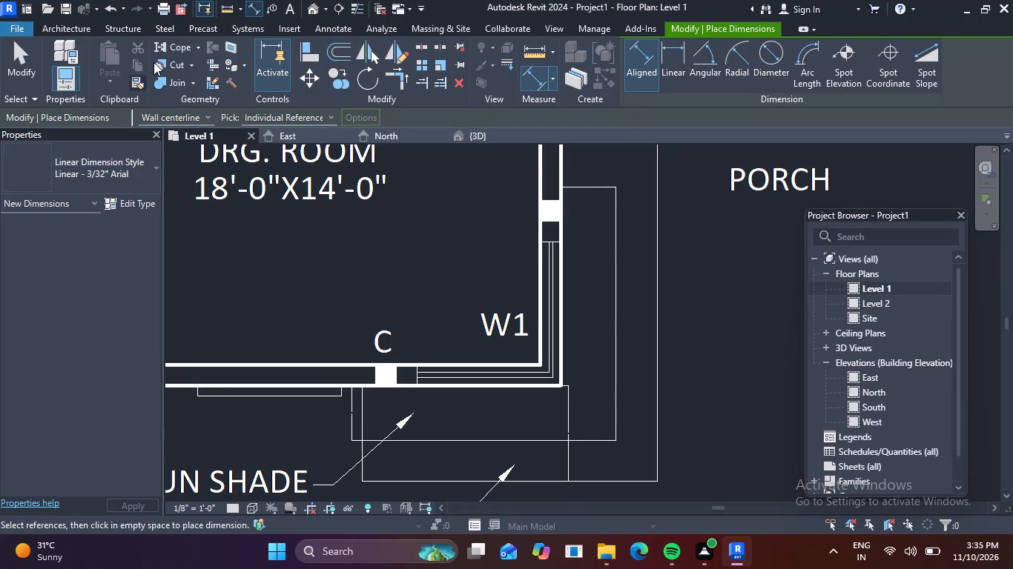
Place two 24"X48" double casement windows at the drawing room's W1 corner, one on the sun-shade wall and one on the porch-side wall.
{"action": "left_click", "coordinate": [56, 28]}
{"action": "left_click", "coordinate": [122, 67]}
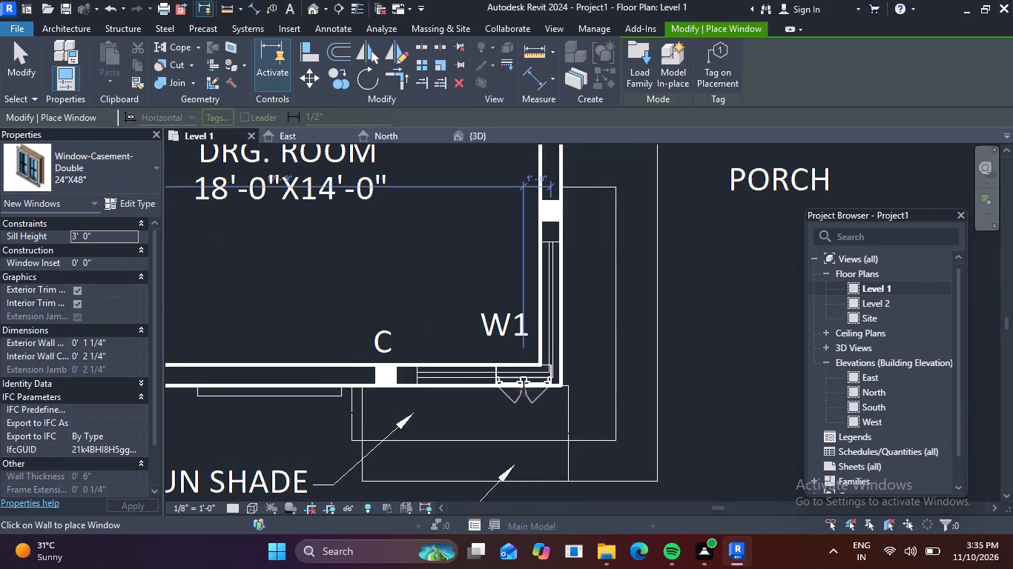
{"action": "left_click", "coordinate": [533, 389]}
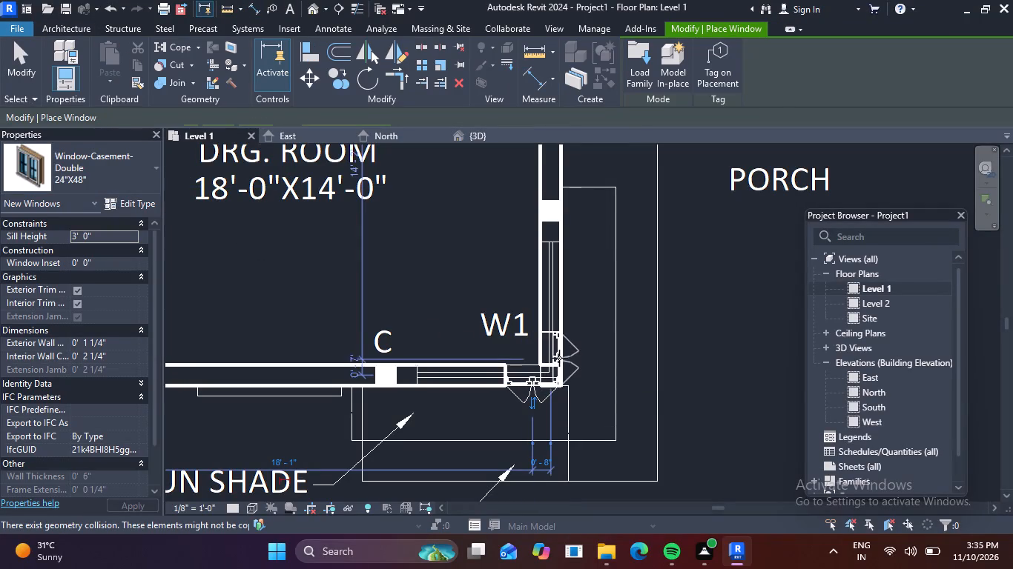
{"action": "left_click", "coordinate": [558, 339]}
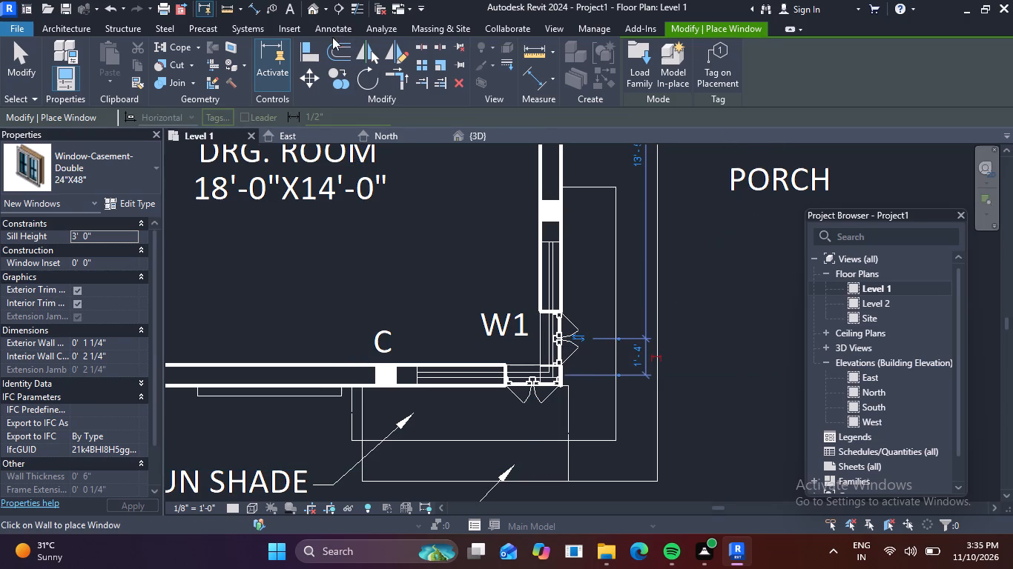
Examine in 3D how the two W1 corner windows meet at the drawing room's outer corner.
{"action": "left_click", "coordinate": [316, 7]}
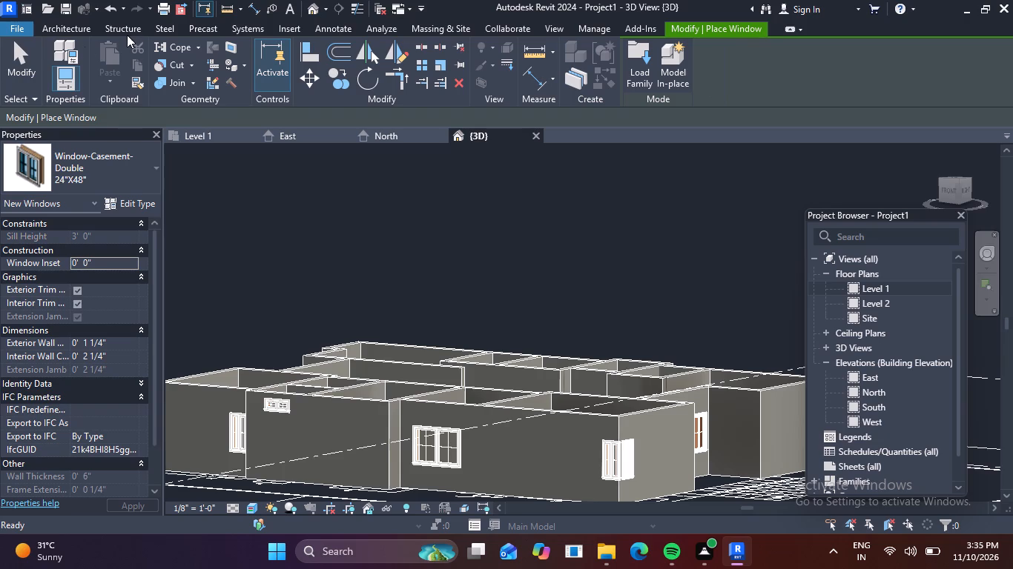
{"action": "middle_click_drag", "start_coordinate": [375, 265], "coordinate": [208, 144]}
{"action": "scroll", "coordinate": [522, 381], "scroll_direction": "up", "scroll_amount": 4}
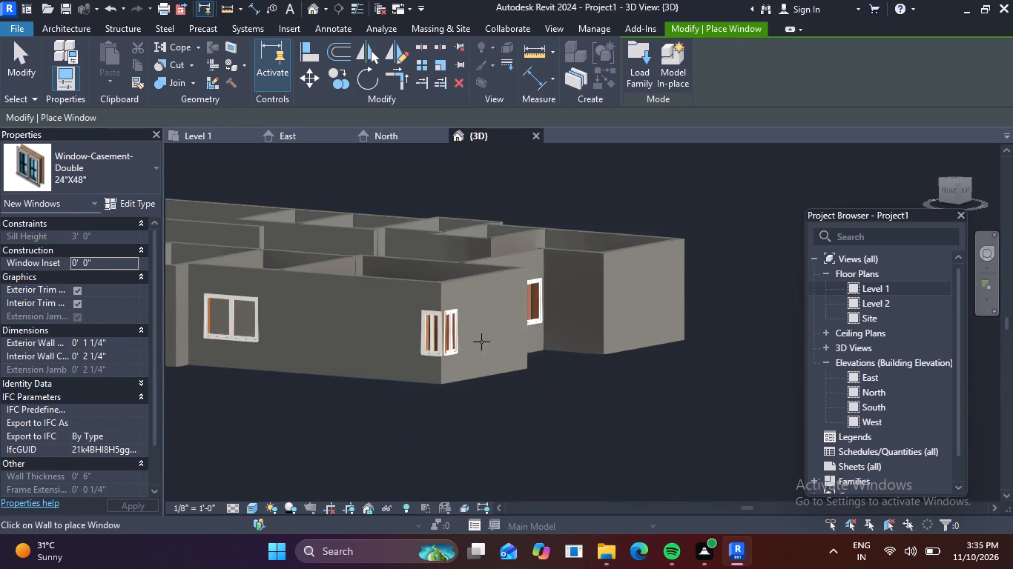
{"action": "scroll", "coordinate": [481, 342], "scroll_direction": "up", "scroll_amount": 7}
{"action": "scroll", "coordinate": [354, 342], "scroll_direction": "up", "scroll_amount": 4}
{"action": "key", "text": "Escape"}
{"action": "key", "text": "Escape"}
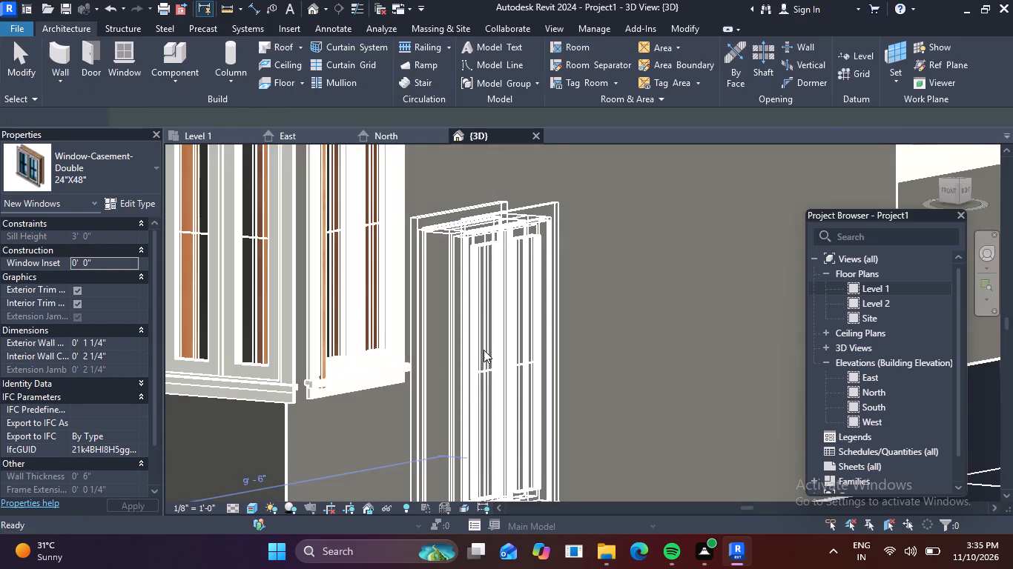
{"action": "scroll", "coordinate": [323, 374], "scroll_direction": "up", "scroll_amount": 3}
{"action": "scroll", "coordinate": [418, 341], "scroll_direction": "up", "scroll_amount": 4}
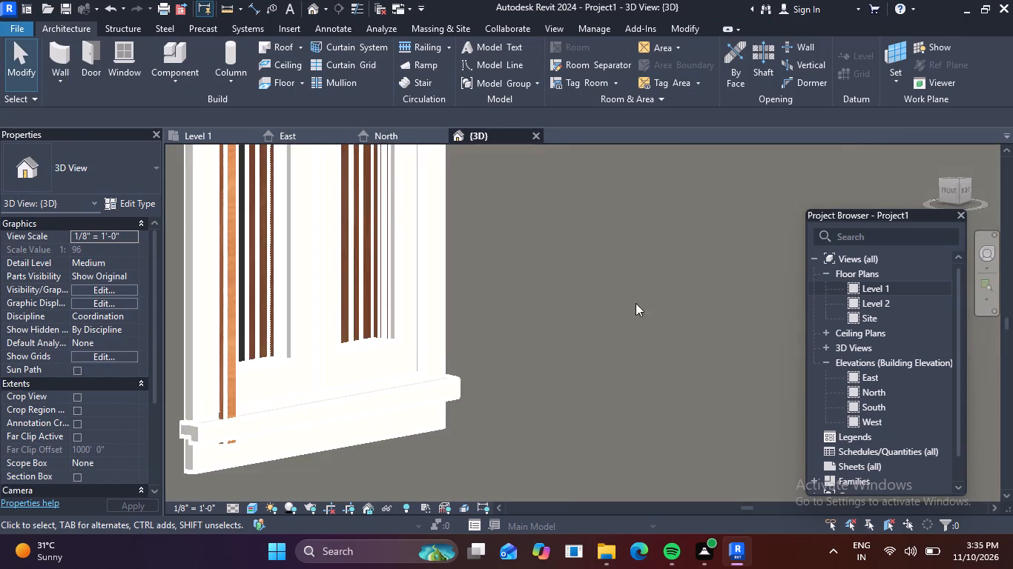
{"action": "middle_click_drag", "start_coordinate": [610, 309], "coordinate": [807, 283]}
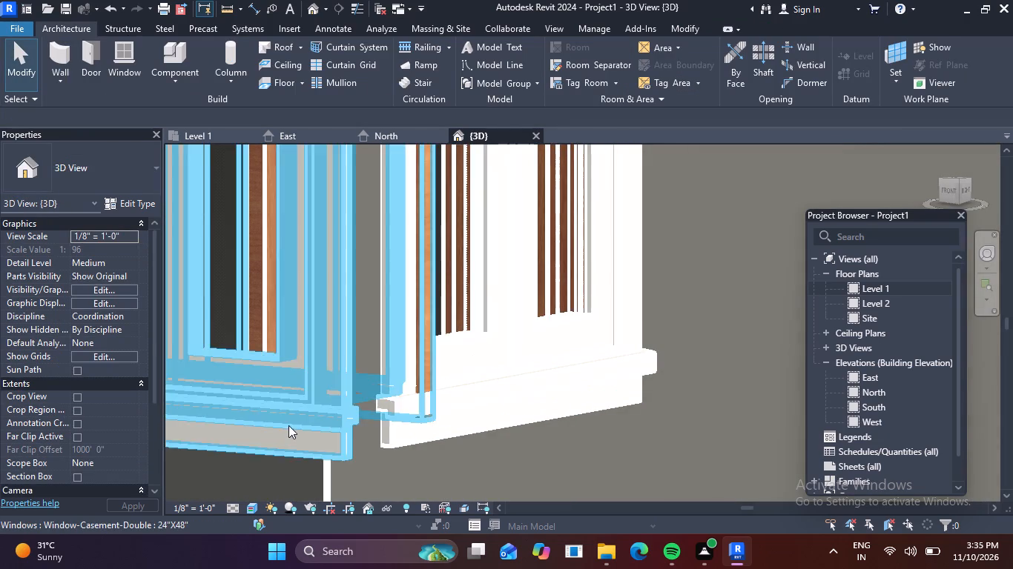
{"action": "scroll", "coordinate": [339, 417], "scroll_direction": "down", "scroll_amount": 4}
{"action": "middle_click_drag", "start_coordinate": [515, 437], "coordinate": [504, 443], "text": "shift"}
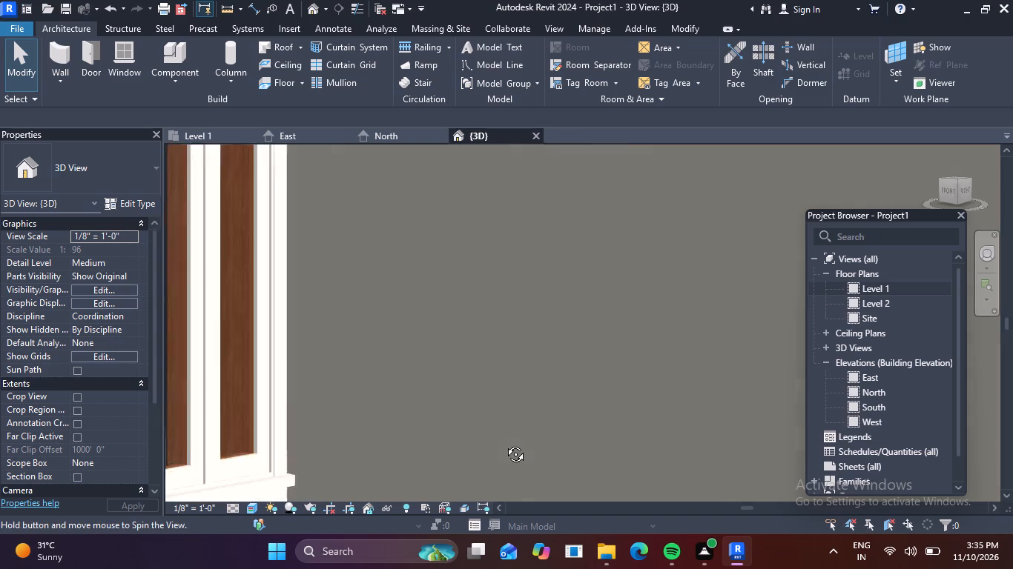
{"action": "middle_click_drag", "start_coordinate": [504, 443], "coordinate": [504, 443], "text": "shift"}
{"action": "scroll", "coordinate": [462, 400], "scroll_direction": "down", "scroll_amount": 1}
{"action": "middle_click_drag", "start_coordinate": [475, 391], "coordinate": [932, 353]}
{"action": "middle_click_drag", "start_coordinate": [805, 392], "coordinate": [781, 397], "text": "shift"}
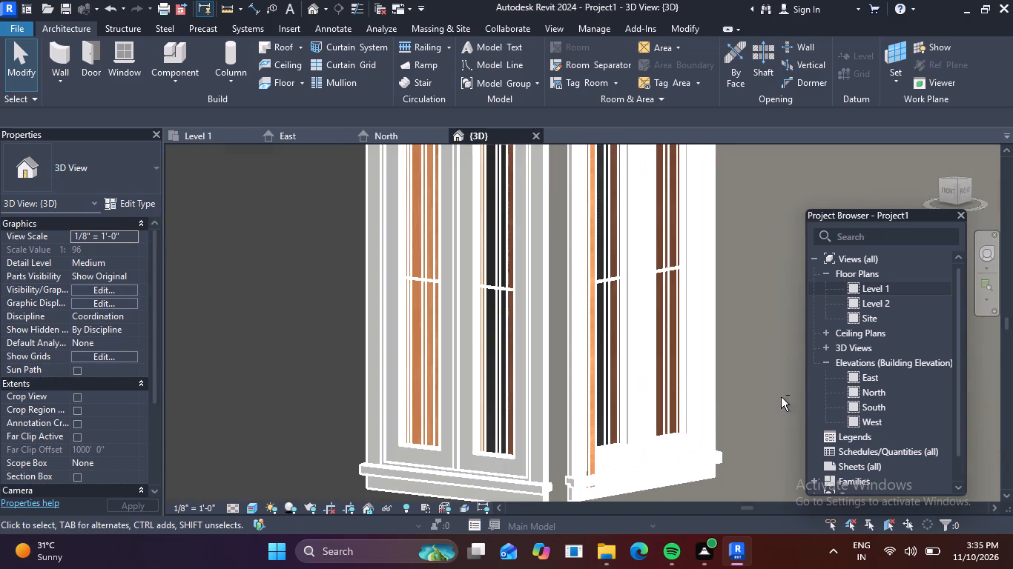
{"action": "middle_click_drag", "start_coordinate": [781, 397], "coordinate": [706, 401], "text": "shift"}
{"action": "middle_click_drag", "start_coordinate": [733, 364], "coordinate": [696, 374], "text": "shift"}
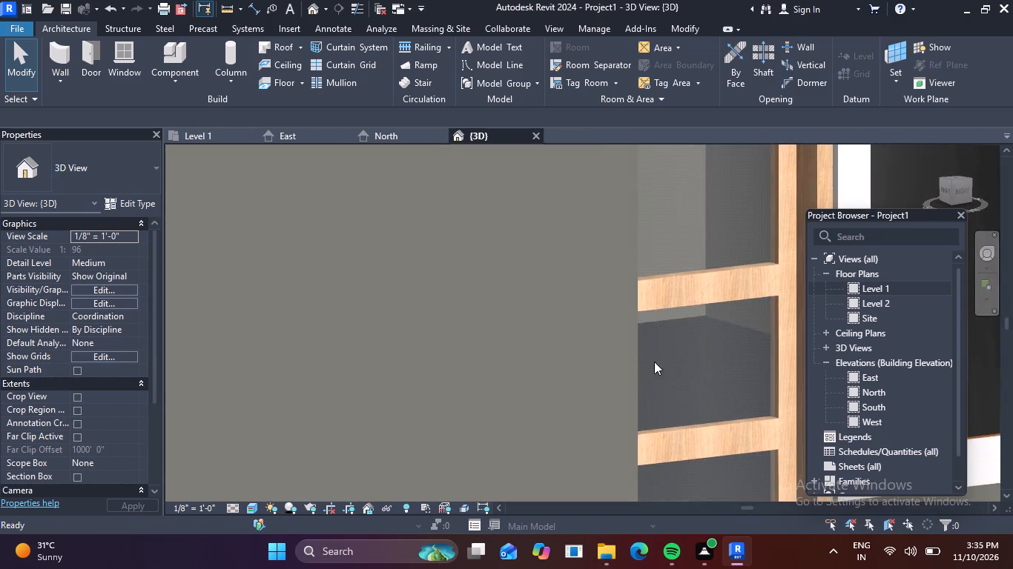
{"action": "scroll", "coordinate": [636, 353], "scroll_direction": "down", "scroll_amount": 4}
{"action": "scroll", "coordinate": [504, 355], "scroll_direction": "down", "scroll_amount": 6}
{"action": "middle_click_drag", "start_coordinate": [501, 326], "coordinate": [644, 305]}
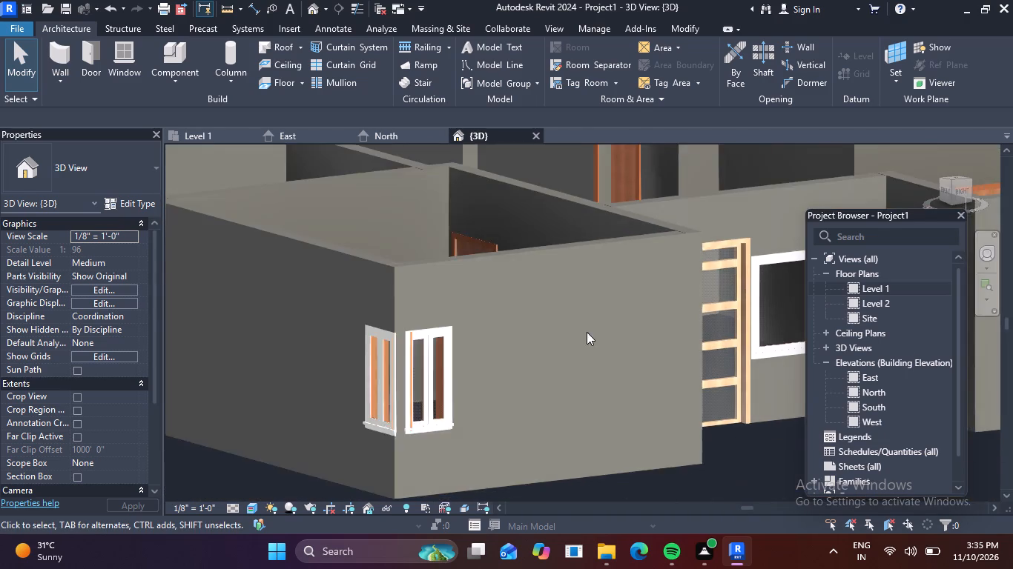
{"action": "scroll", "coordinate": [390, 400], "scroll_direction": "down", "scroll_amount": 1}
{"action": "scroll", "coordinate": [390, 400], "scroll_direction": "up", "scroll_amount": 6}
{"action": "scroll", "coordinate": [442, 366], "scroll_direction": "up", "scroll_amount": 2}
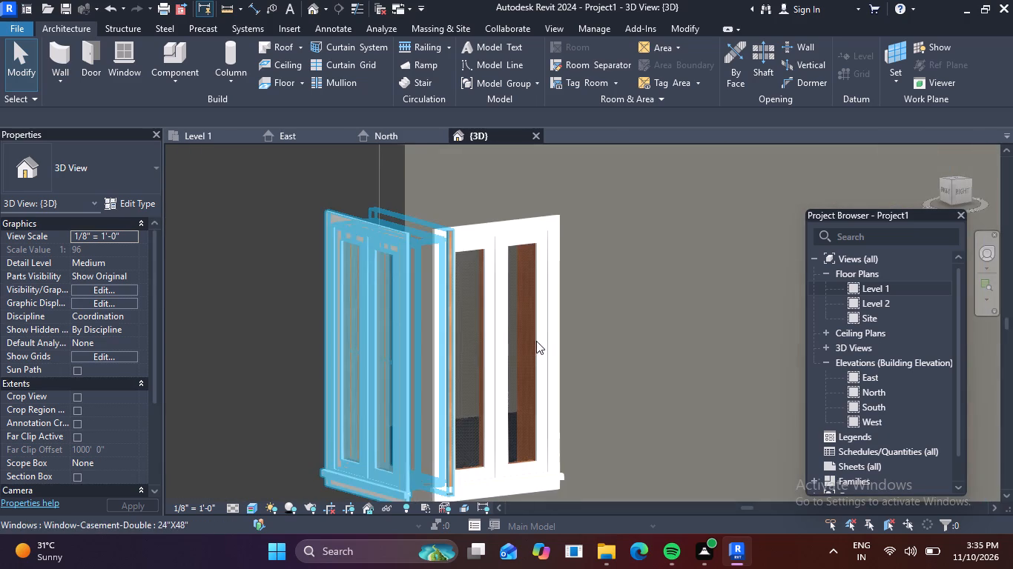
{"action": "scroll", "coordinate": [426, 249], "scroll_direction": "up", "scroll_amount": 3}
{"action": "middle_click_drag", "start_coordinate": [426, 249], "coordinate": [423, 326]}
{"action": "scroll", "coordinate": [426, 251], "scroll_direction": "up", "scroll_amount": 1}
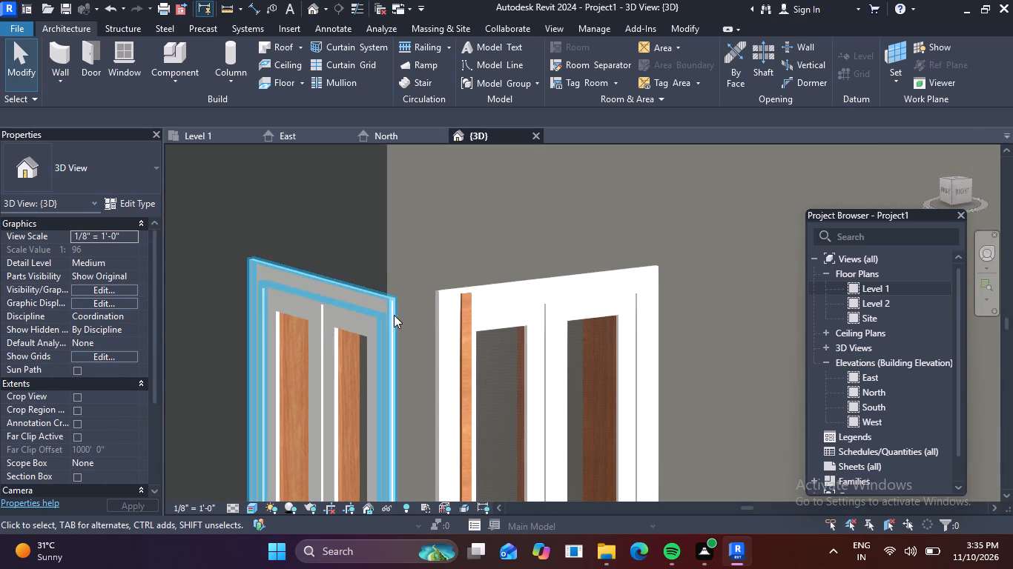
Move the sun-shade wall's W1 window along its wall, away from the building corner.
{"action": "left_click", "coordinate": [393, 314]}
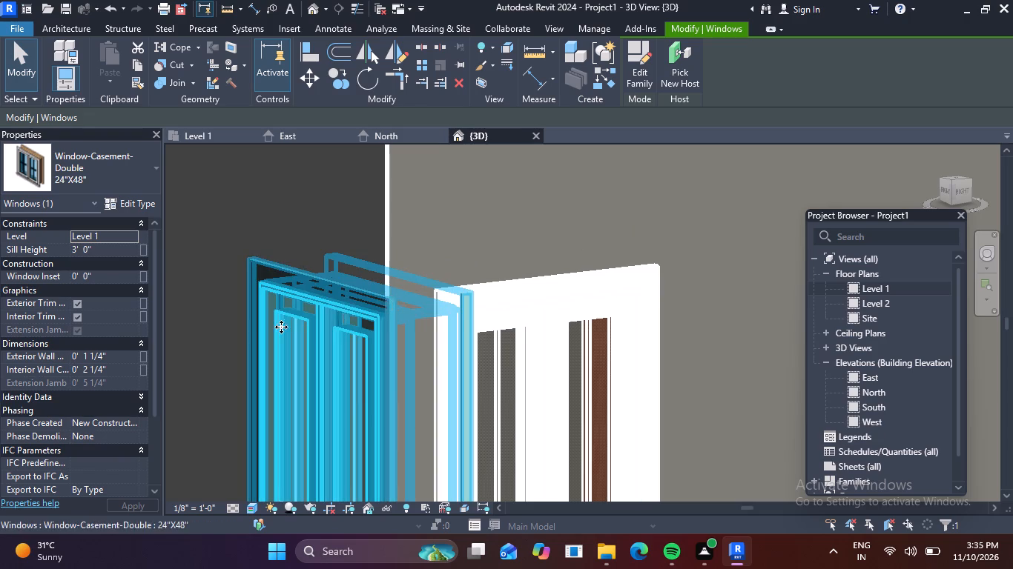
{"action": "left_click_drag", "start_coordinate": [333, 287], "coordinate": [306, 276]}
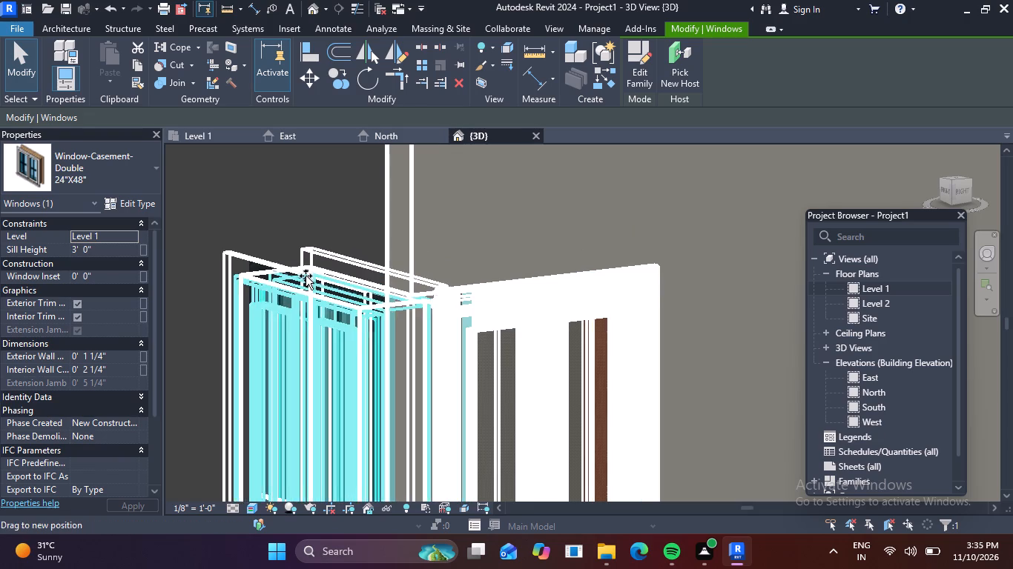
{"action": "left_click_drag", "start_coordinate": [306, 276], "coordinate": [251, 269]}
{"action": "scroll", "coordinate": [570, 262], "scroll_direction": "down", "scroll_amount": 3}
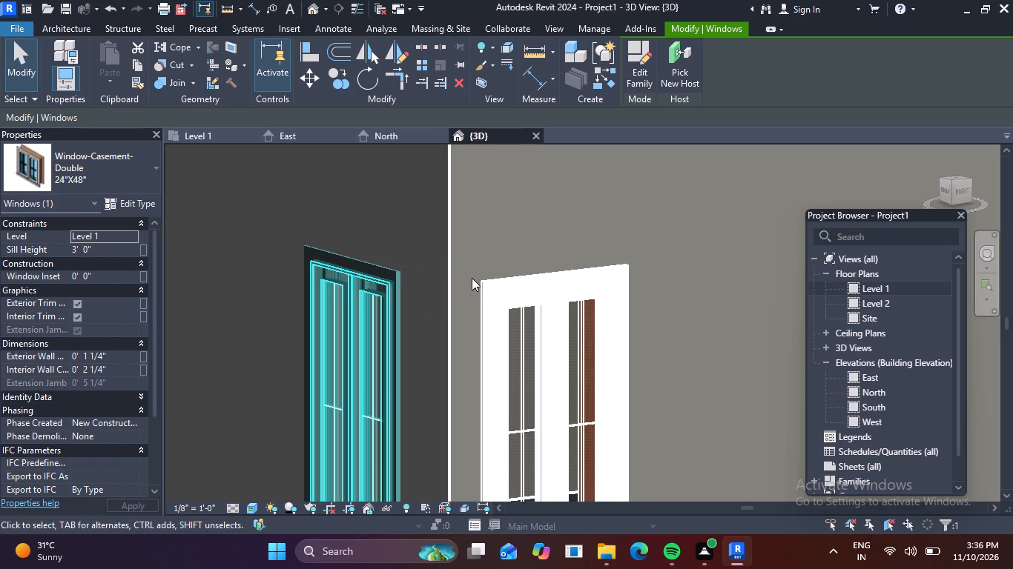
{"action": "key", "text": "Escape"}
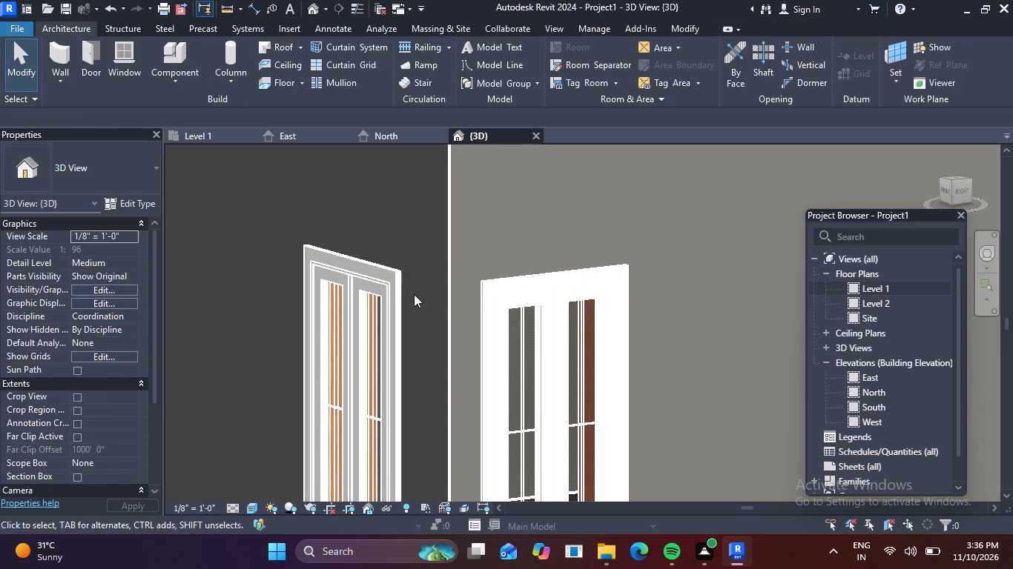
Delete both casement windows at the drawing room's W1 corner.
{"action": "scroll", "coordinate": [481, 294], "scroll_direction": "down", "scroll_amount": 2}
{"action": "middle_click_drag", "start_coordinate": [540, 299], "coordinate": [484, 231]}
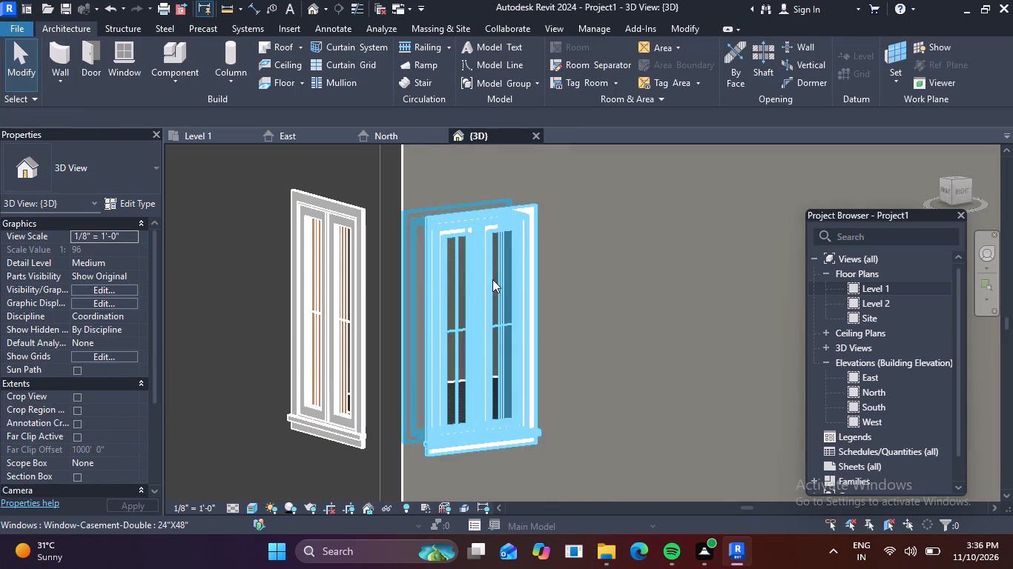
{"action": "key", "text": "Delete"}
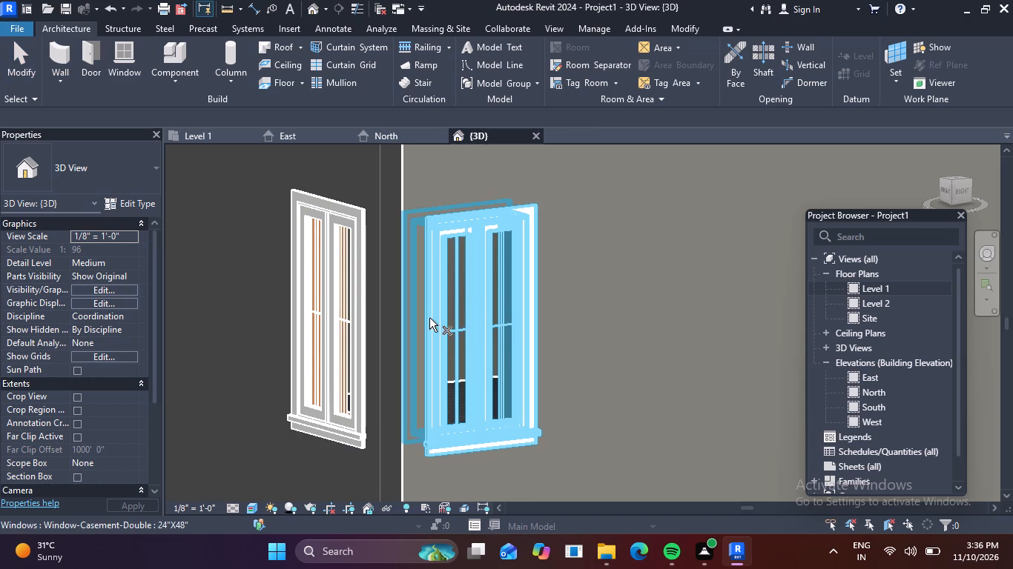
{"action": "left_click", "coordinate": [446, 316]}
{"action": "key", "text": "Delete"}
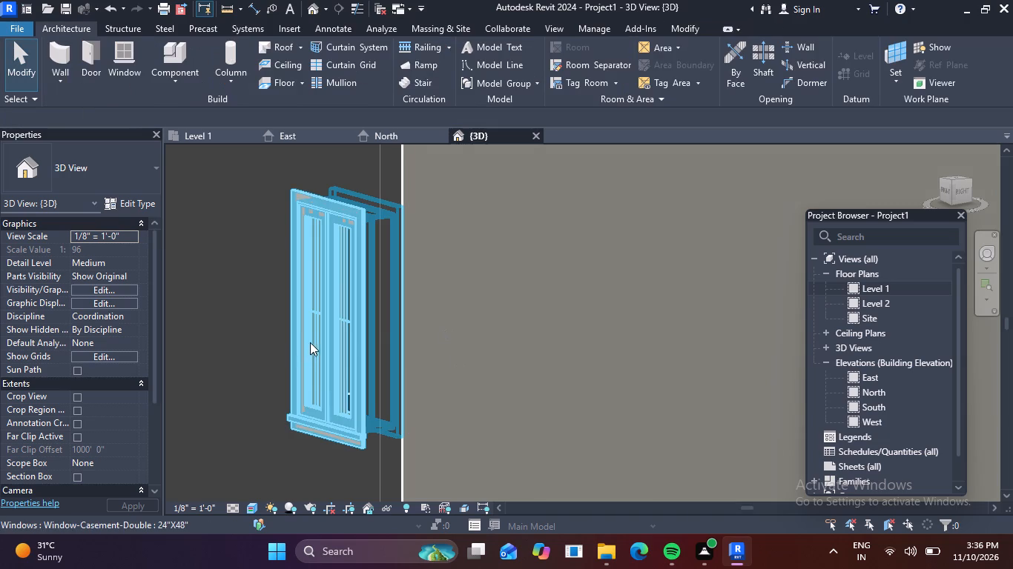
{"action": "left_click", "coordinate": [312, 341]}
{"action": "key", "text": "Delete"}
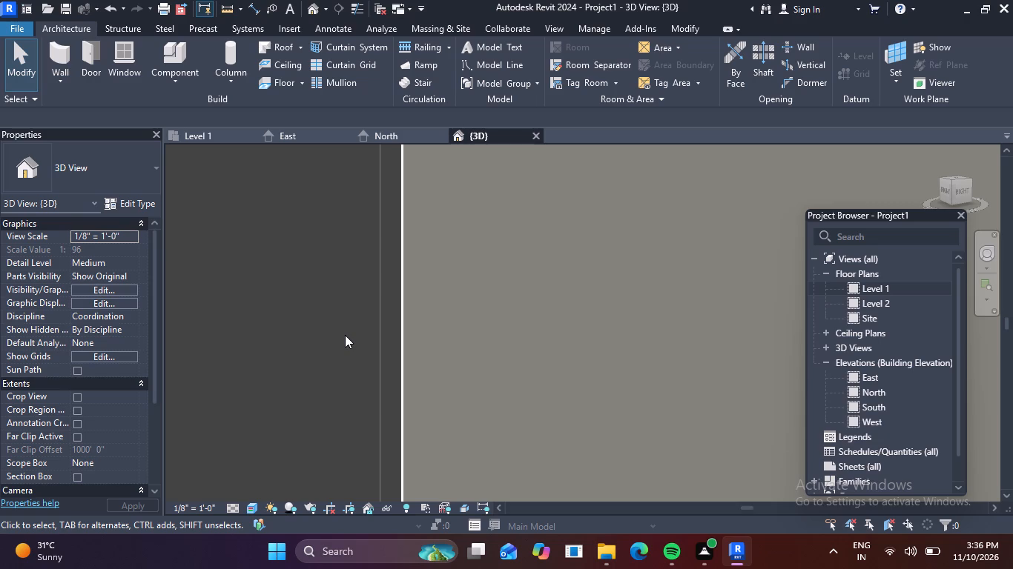
On the Level 1 plan, measure the W1 opening's sun-shade leg from the jamb near column C to the porch-side wall's centreline, without keeping the dimension.
{"action": "scroll", "coordinate": [545, 258], "scroll_direction": "down", "scroll_amount": 9}
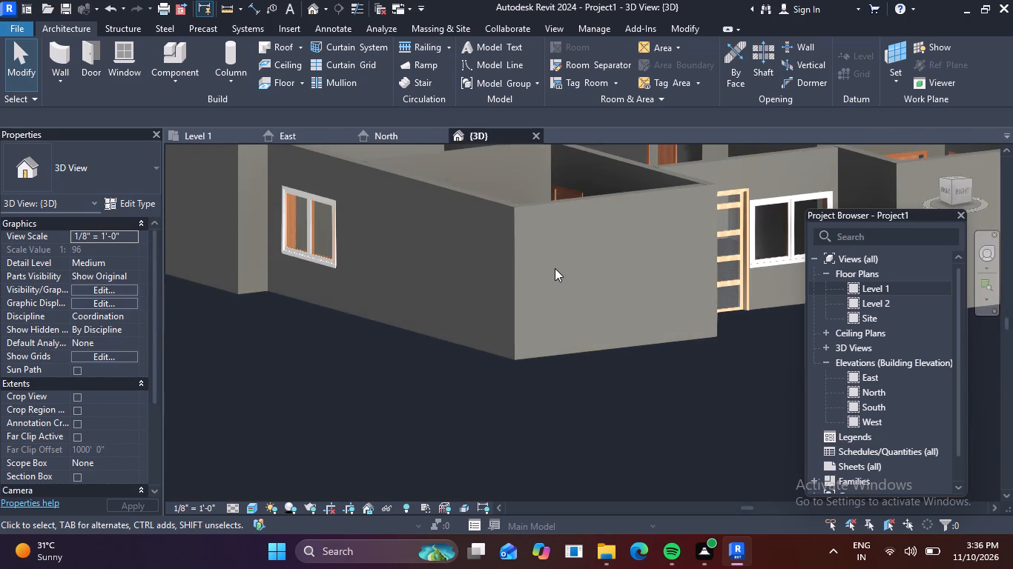
{"action": "left_click", "coordinate": [208, 130]}
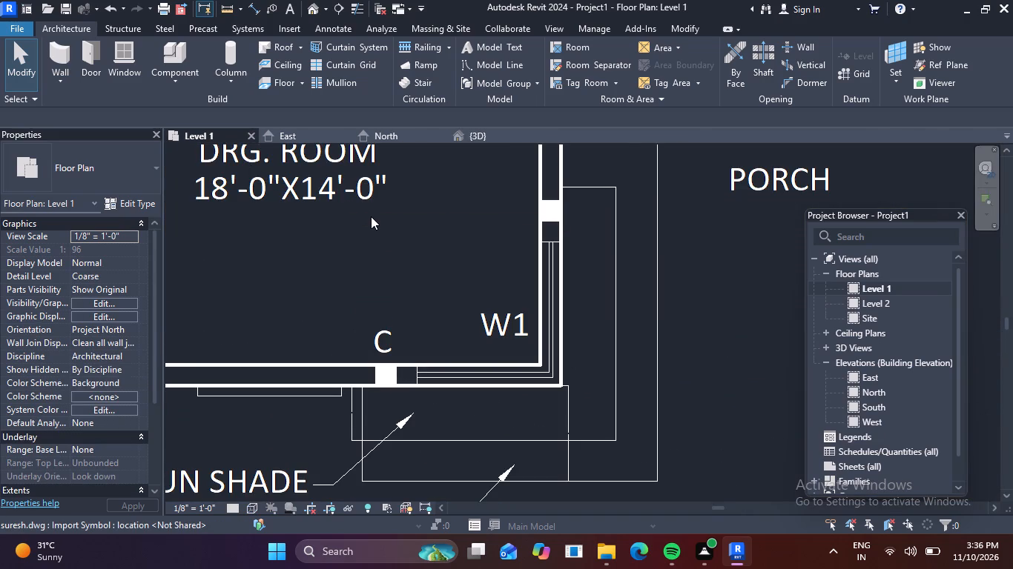
{"action": "scroll", "coordinate": [438, 222], "scroll_direction": "down", "scroll_amount": 9}
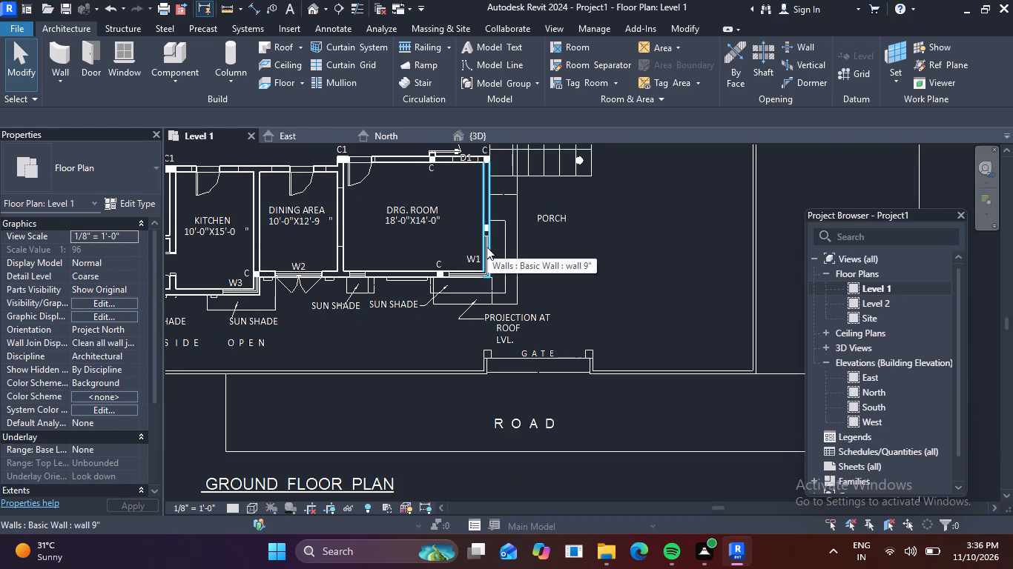
{"action": "scroll", "coordinate": [519, 310], "scroll_direction": "up", "scroll_amount": 2}
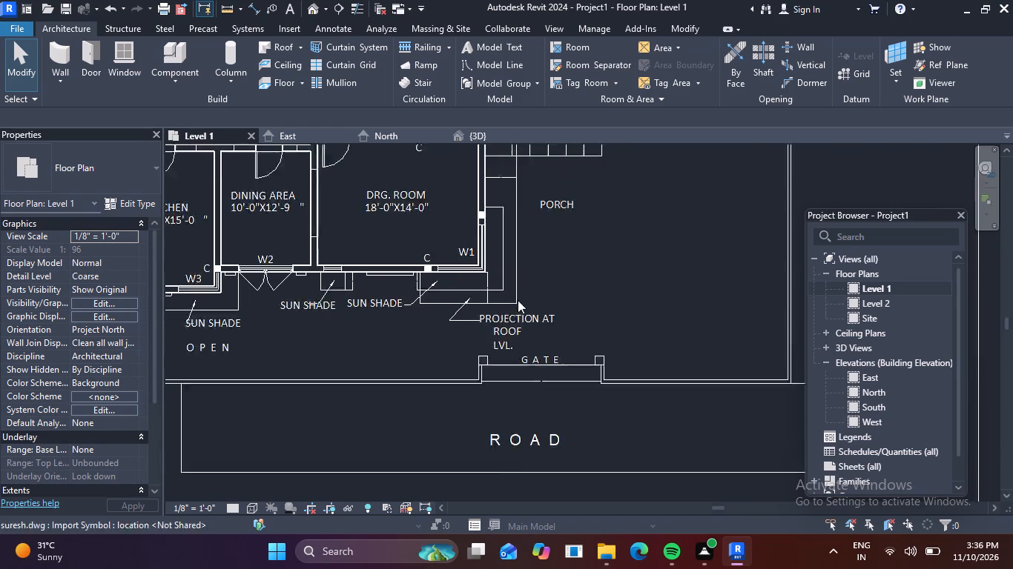
{"action": "scroll", "coordinate": [518, 300], "scroll_direction": "up", "scroll_amount": 2}
{"action": "scroll", "coordinate": [449, 258], "scroll_direction": "up", "scroll_amount": 5}
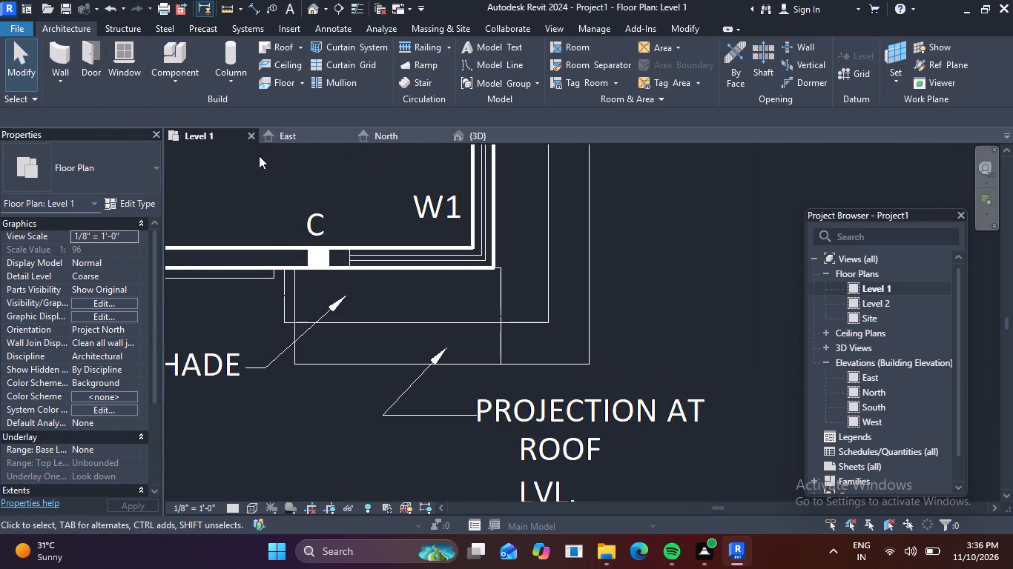
{"action": "key", "text": "d"}
{"action": "key", "text": "i"}
{"action": "scroll", "coordinate": [348, 252], "scroll_direction": "up", "scroll_amount": 4}
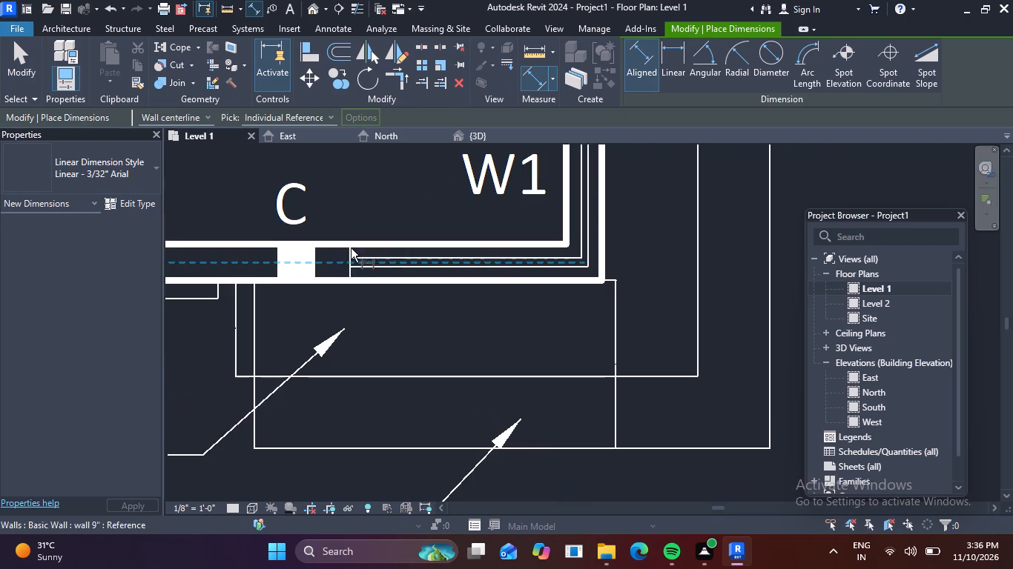
{"action": "scroll", "coordinate": [345, 257], "scroll_direction": "up", "scroll_amount": 3}
{"action": "left_click", "coordinate": [354, 247]}
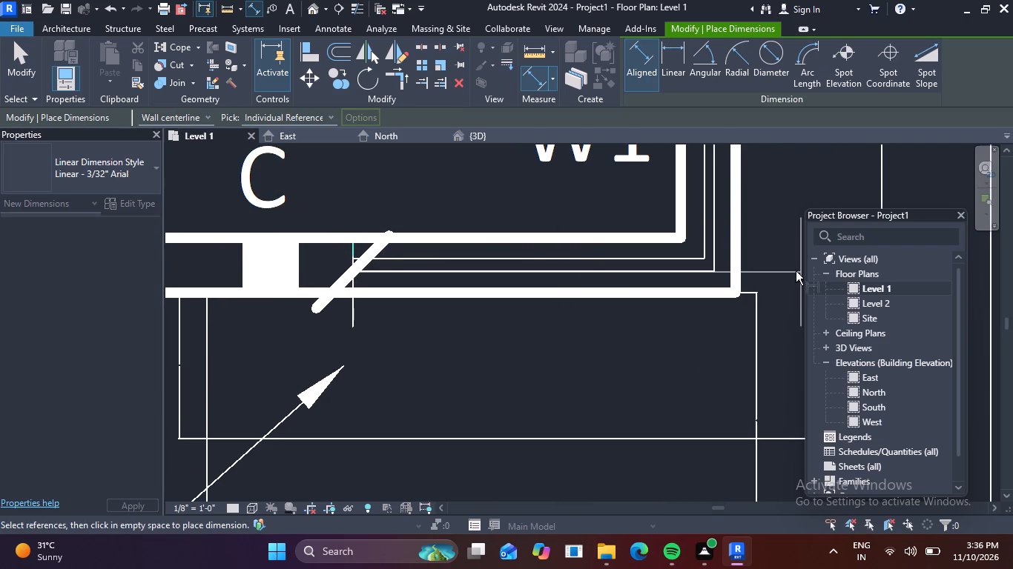
{"action": "left_click", "coordinate": [737, 261]}
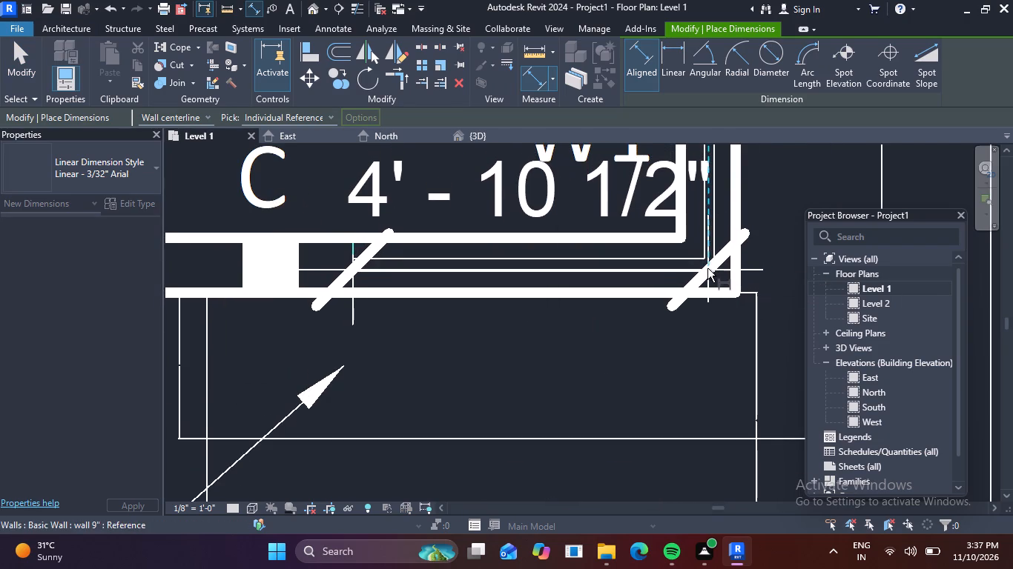
{"action": "key", "text": "Escape"}
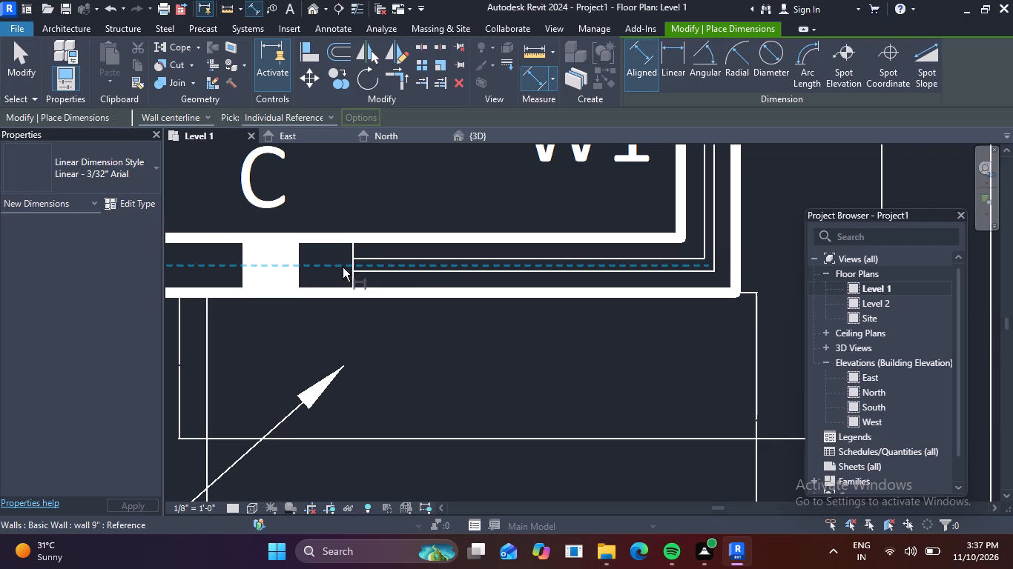
Measure the W1 opening's sun-shade leg from the jamb near column C to the porch side's outer window line, without keeping the dimension.
{"action": "left_click", "coordinate": [351, 276]}
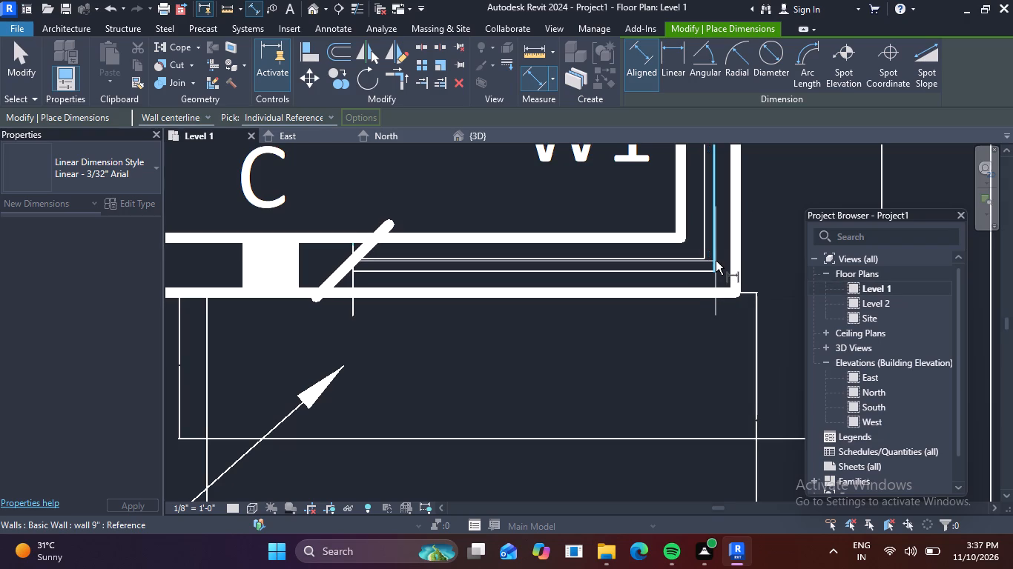
{"action": "left_click", "coordinate": [716, 261]}
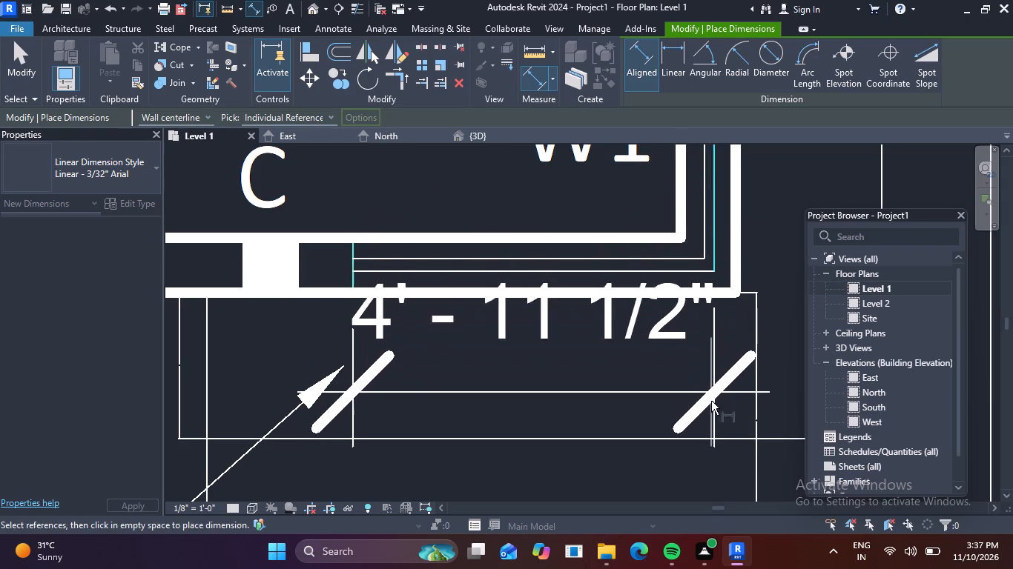
{"action": "key", "text": "Escape"}
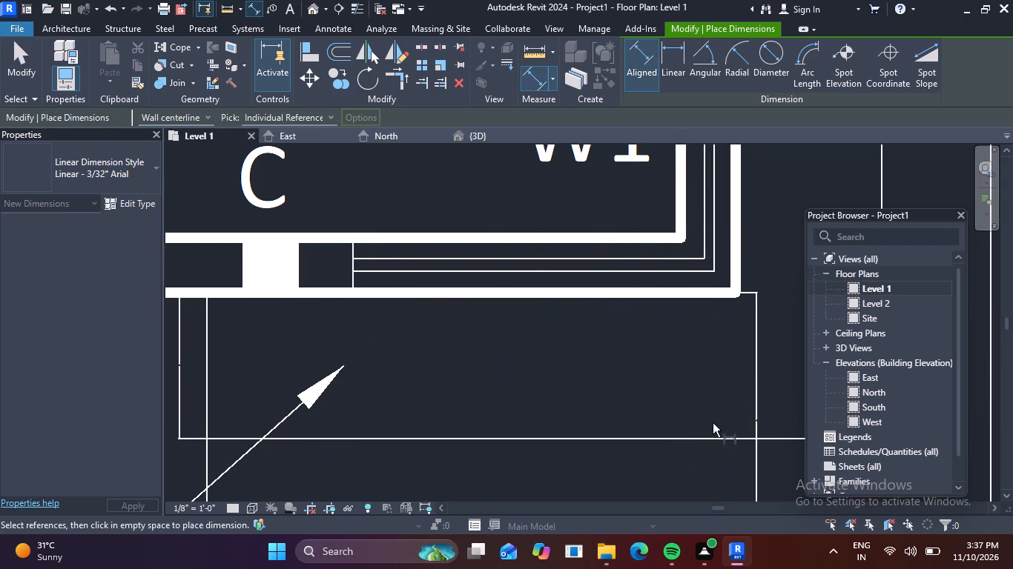
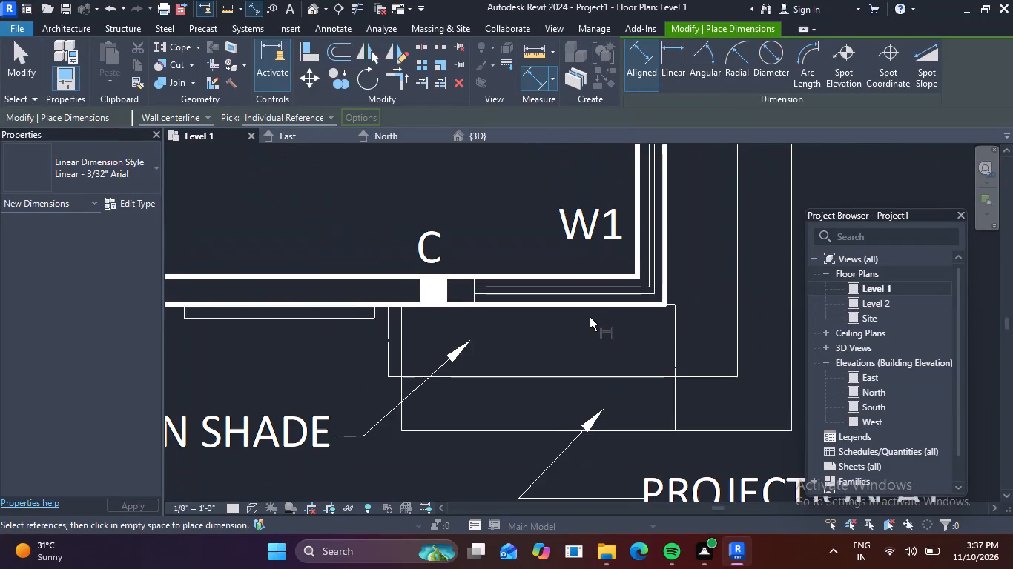
Draw Curtain Wall 1 along both legs of the W1 corner opening, about 4'-10 1/2" on the sun-shade leg and 5'-7 1/2" on the porch leg.
{"action": "middle_click_drag", "start_coordinate": [584, 316], "coordinate": [498, 389]}
{"action": "left_click", "coordinate": [529, 360]}
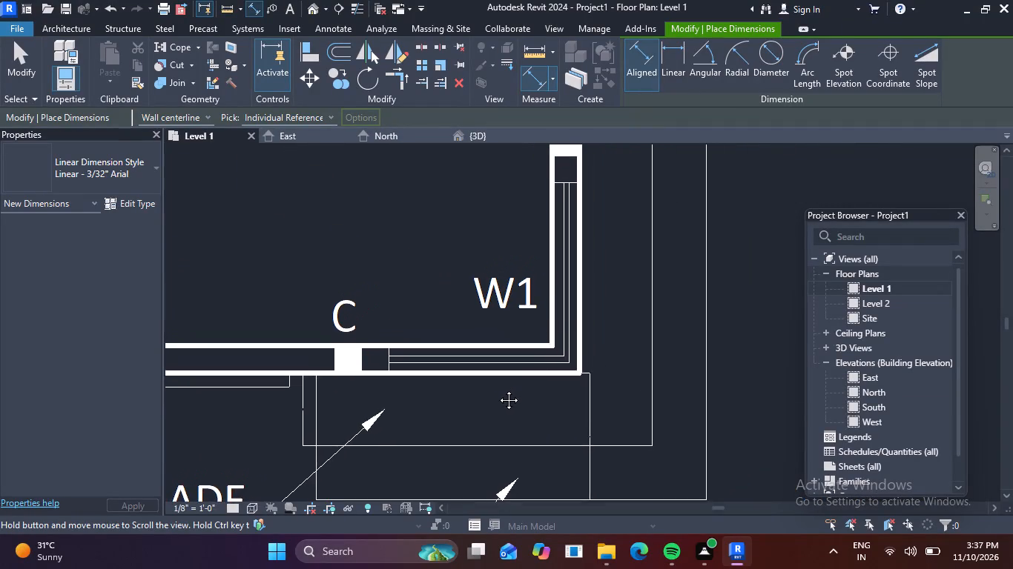
{"action": "middle_click_drag", "start_coordinate": [498, 389], "coordinate": [498, 394]}
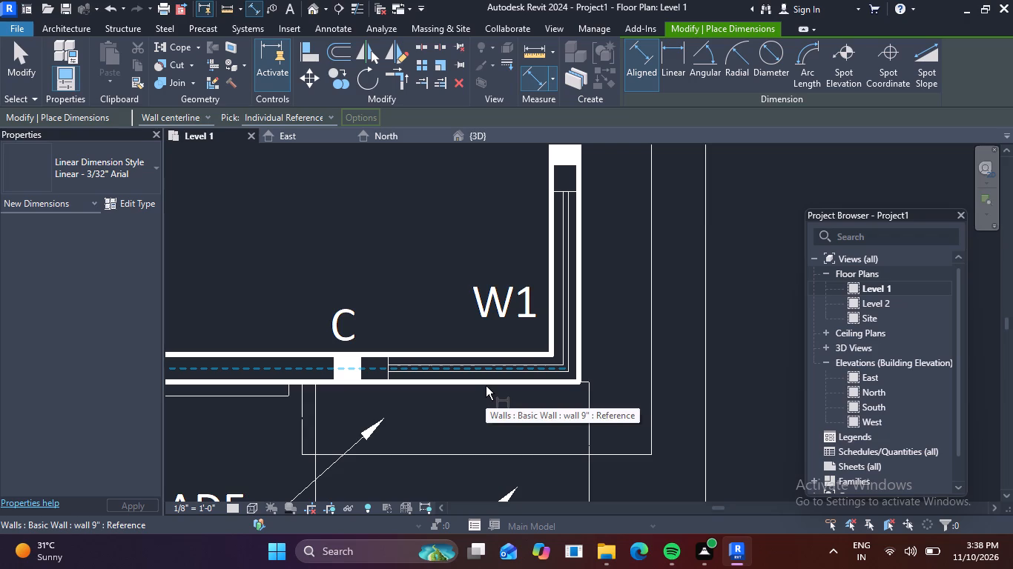
{"action": "type", "text": "wa"}
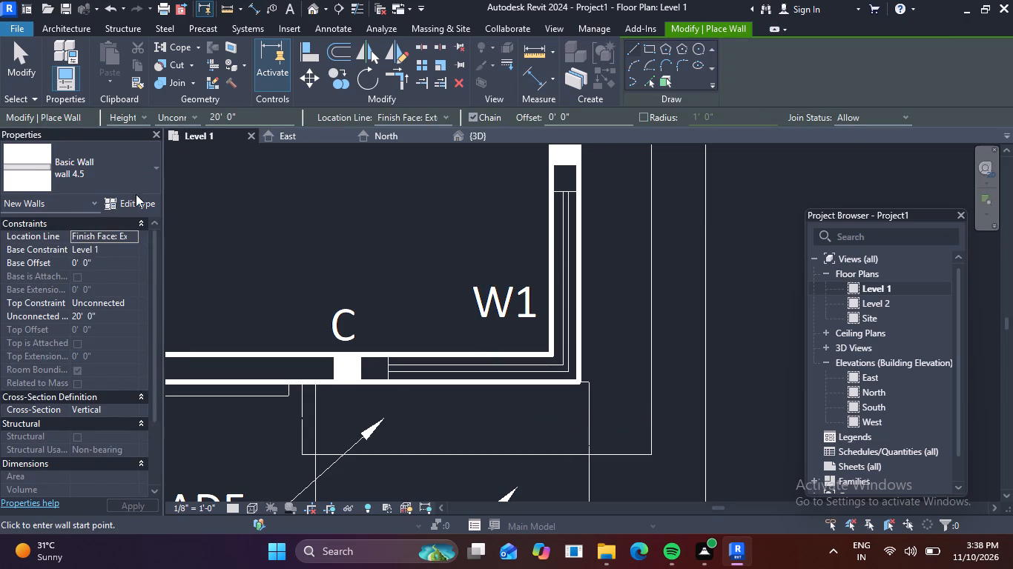
{"action": "left_click", "coordinate": [142, 172]}
{"action": "scroll", "coordinate": [105, 263], "scroll_direction": "down", "scroll_amount": 4}
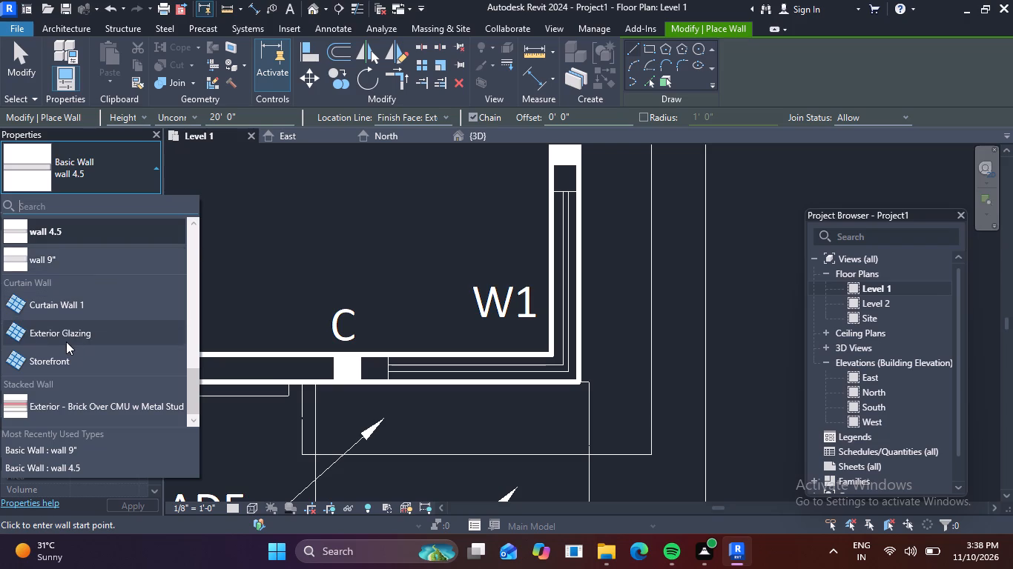
{"action": "left_click", "coordinate": [74, 301]}
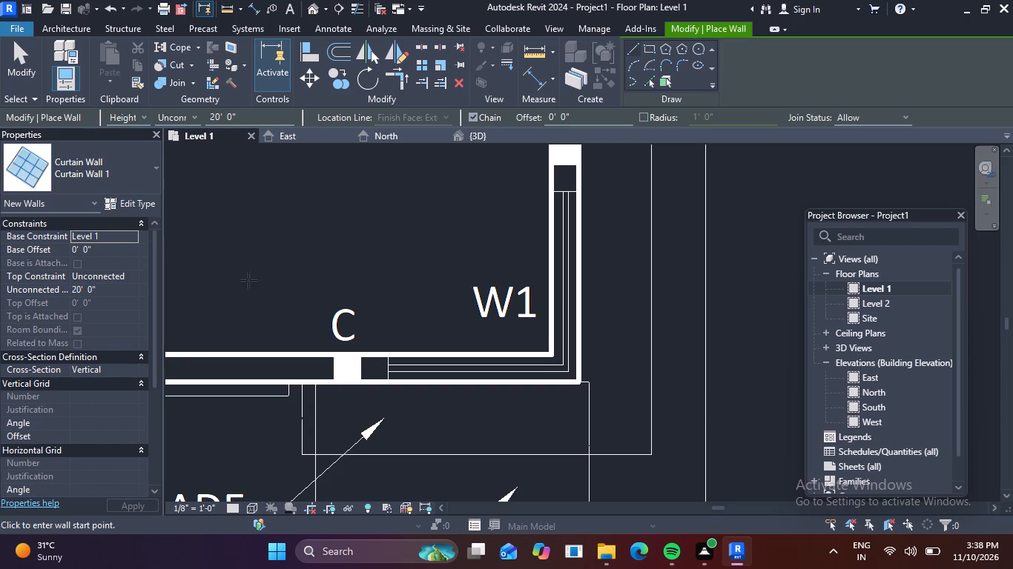
{"action": "left_click", "coordinate": [562, 370]}
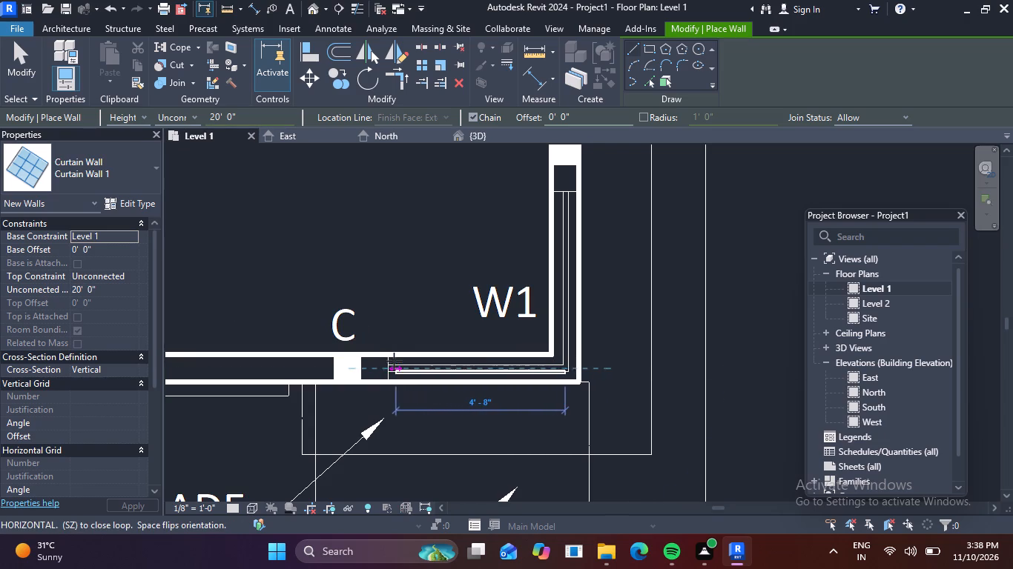
{"action": "left_click", "coordinate": [383, 362]}
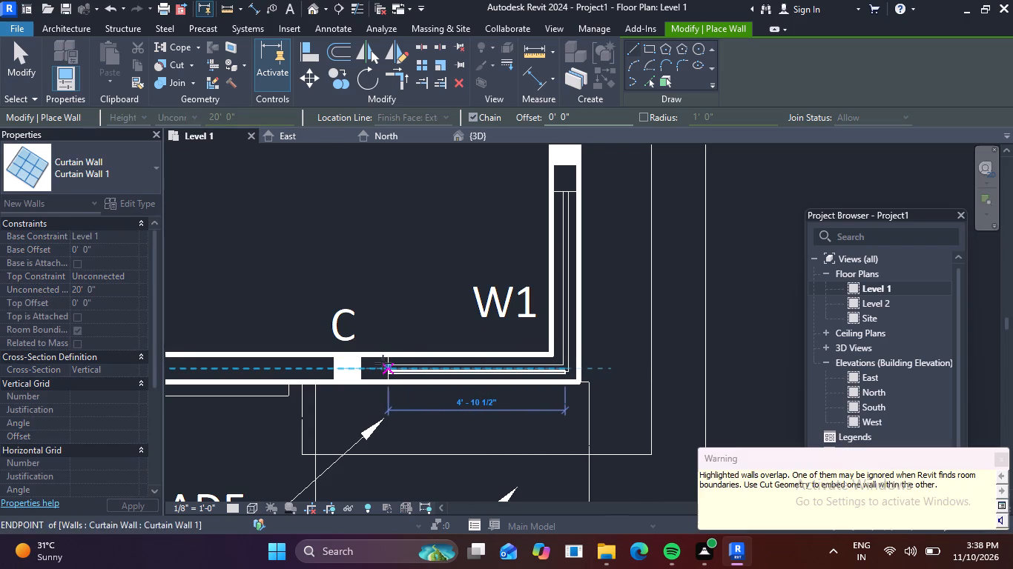
{"action": "left_click", "coordinate": [564, 369]}
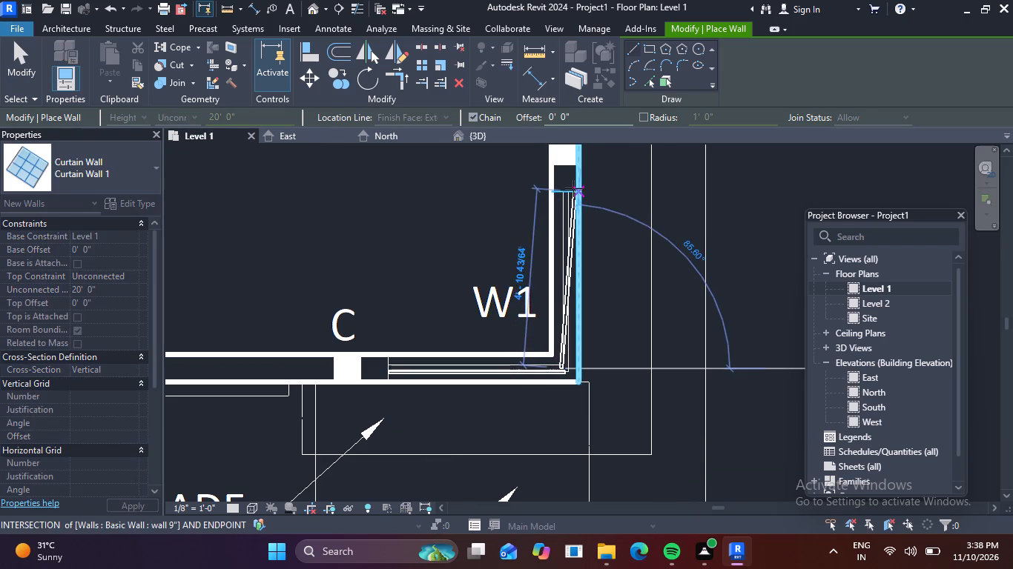
{"action": "key", "text": "space"}
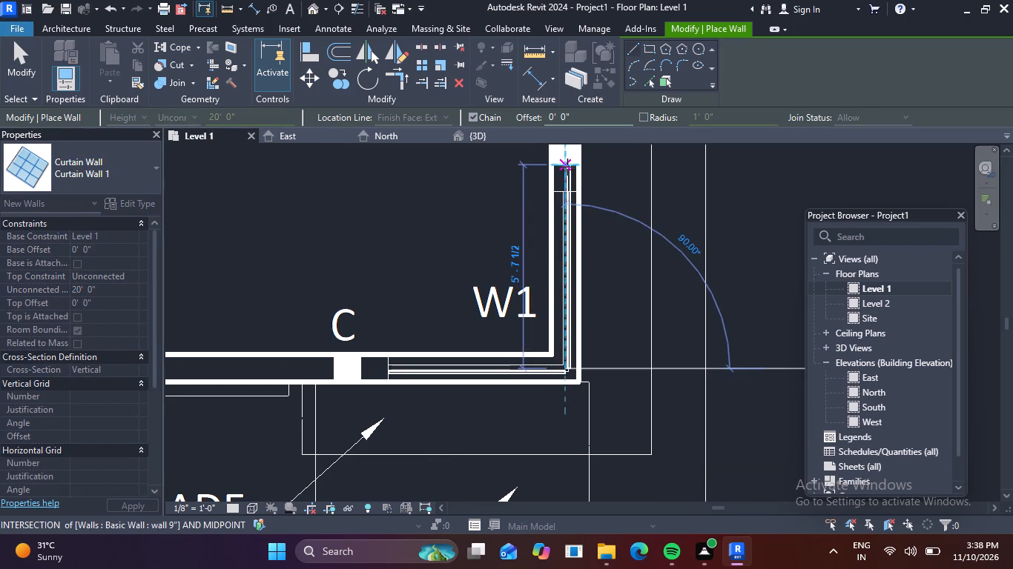
{"action": "left_click", "coordinate": [567, 167]}
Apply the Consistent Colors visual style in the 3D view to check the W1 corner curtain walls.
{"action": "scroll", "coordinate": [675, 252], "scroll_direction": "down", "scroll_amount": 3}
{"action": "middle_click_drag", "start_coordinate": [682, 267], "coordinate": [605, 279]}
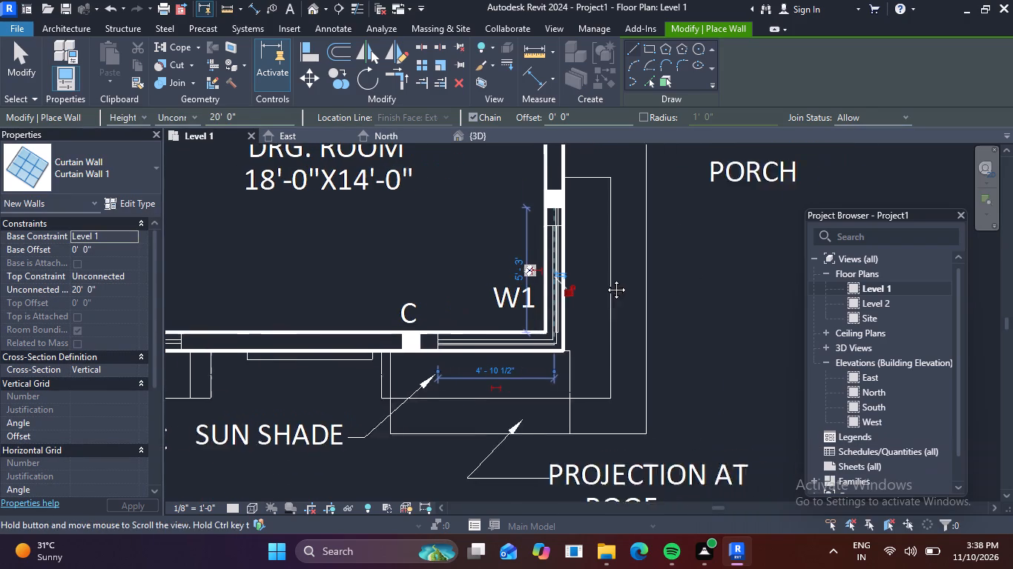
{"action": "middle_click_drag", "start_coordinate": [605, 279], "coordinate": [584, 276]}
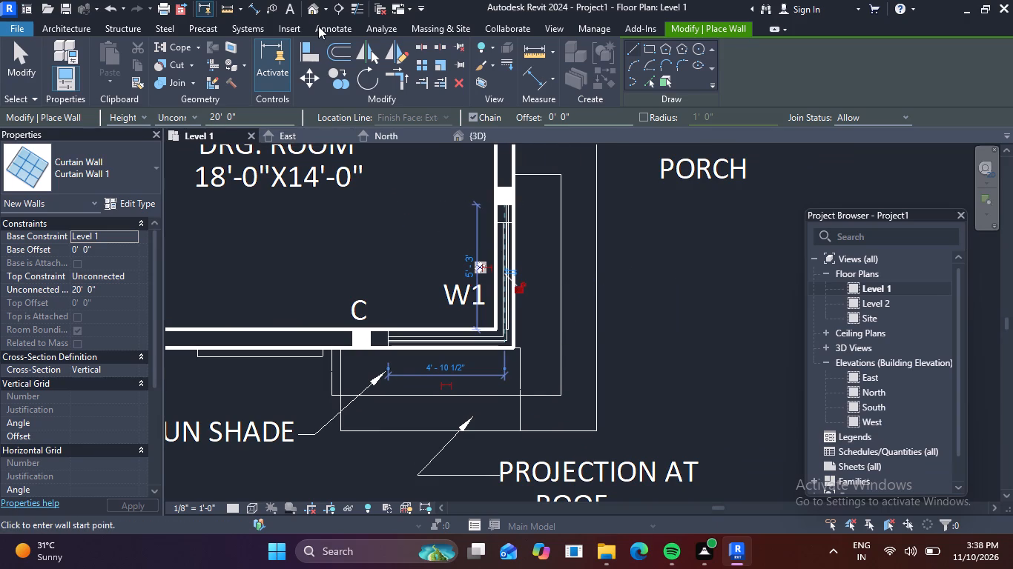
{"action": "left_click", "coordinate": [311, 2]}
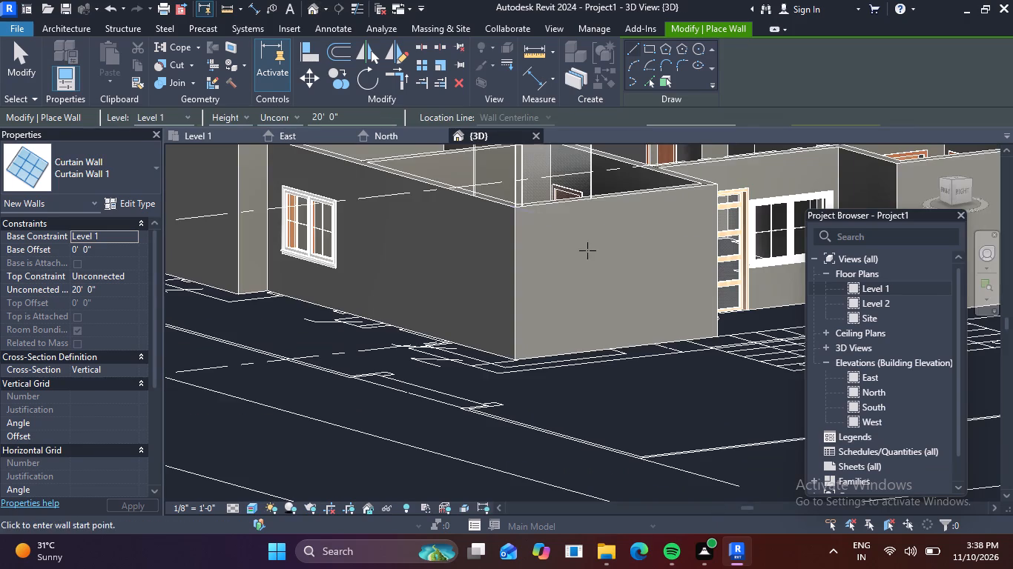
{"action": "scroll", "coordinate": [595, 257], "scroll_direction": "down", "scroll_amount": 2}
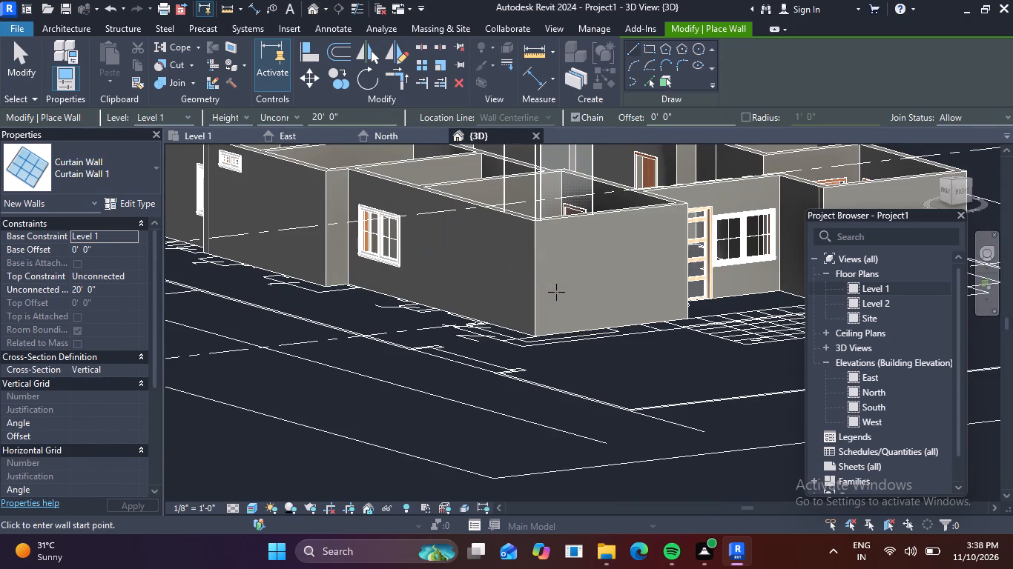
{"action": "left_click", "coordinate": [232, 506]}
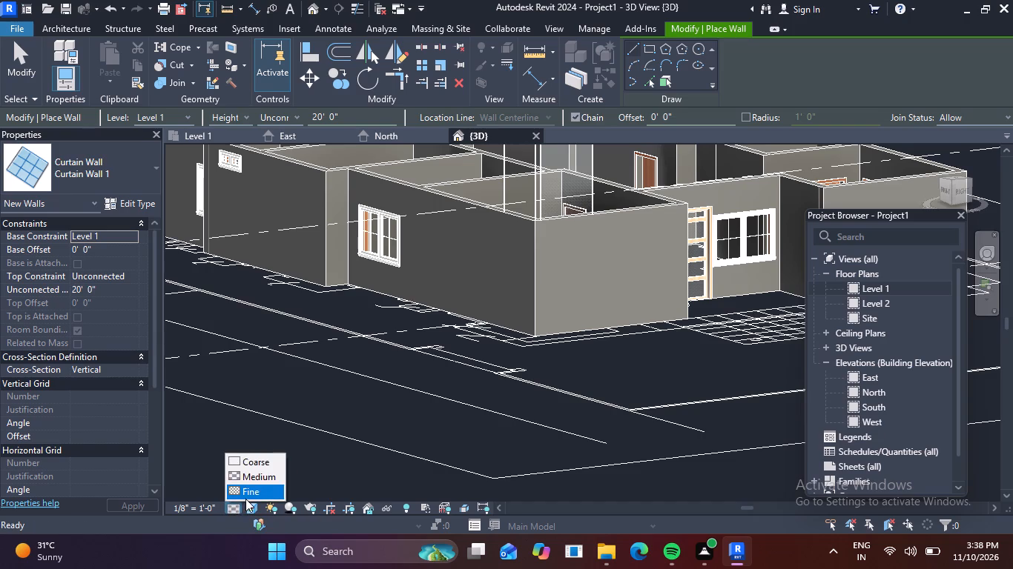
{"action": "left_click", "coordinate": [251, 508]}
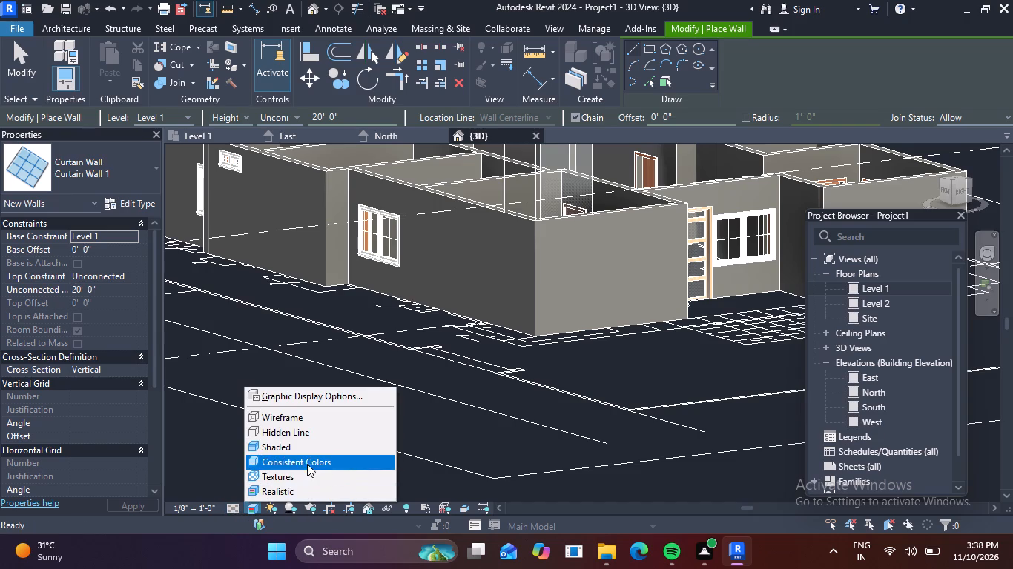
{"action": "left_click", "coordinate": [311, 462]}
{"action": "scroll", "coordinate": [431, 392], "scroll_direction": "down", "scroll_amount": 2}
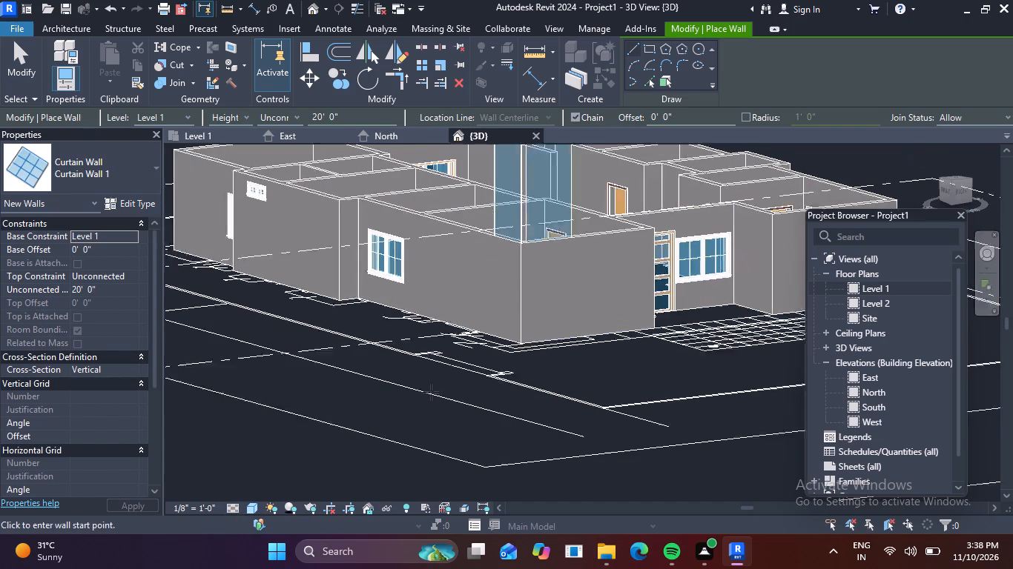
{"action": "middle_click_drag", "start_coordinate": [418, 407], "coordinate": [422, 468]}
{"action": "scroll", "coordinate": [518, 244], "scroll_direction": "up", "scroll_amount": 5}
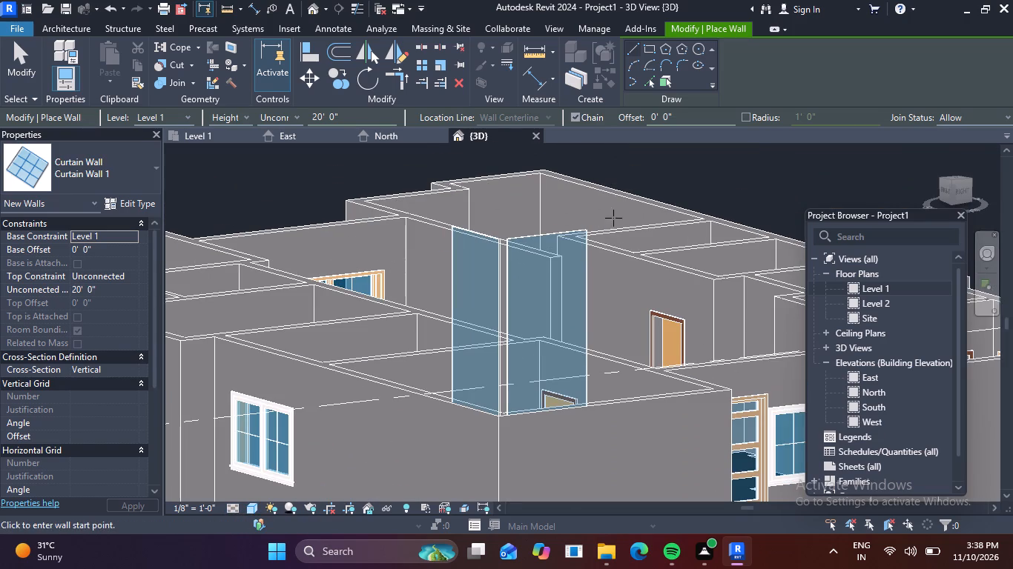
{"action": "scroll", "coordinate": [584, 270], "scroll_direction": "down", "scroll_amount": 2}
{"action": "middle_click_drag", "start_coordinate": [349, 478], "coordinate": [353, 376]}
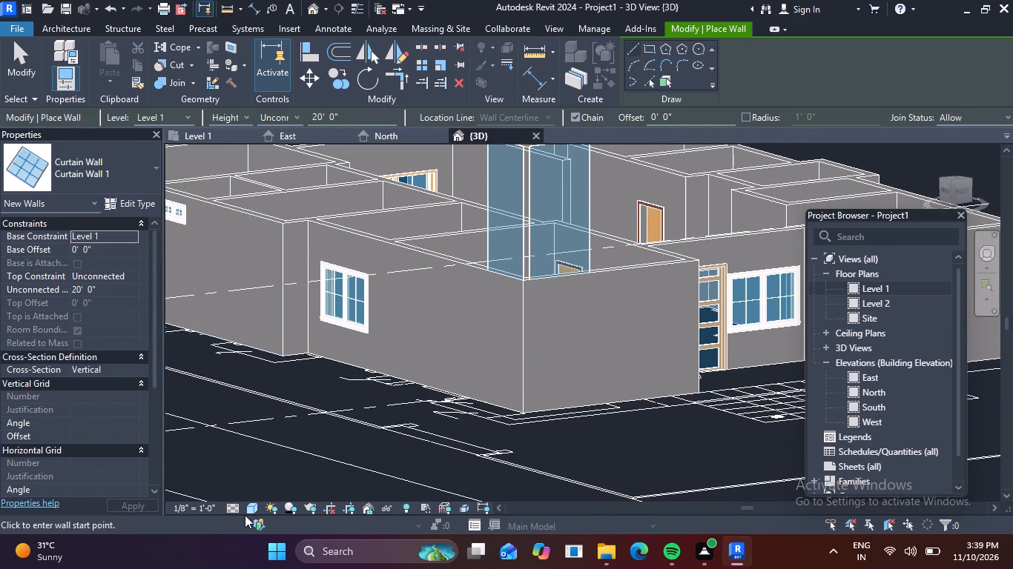
Set the 3D view's visual style to Textures.
{"action": "left_click", "coordinate": [248, 506]}
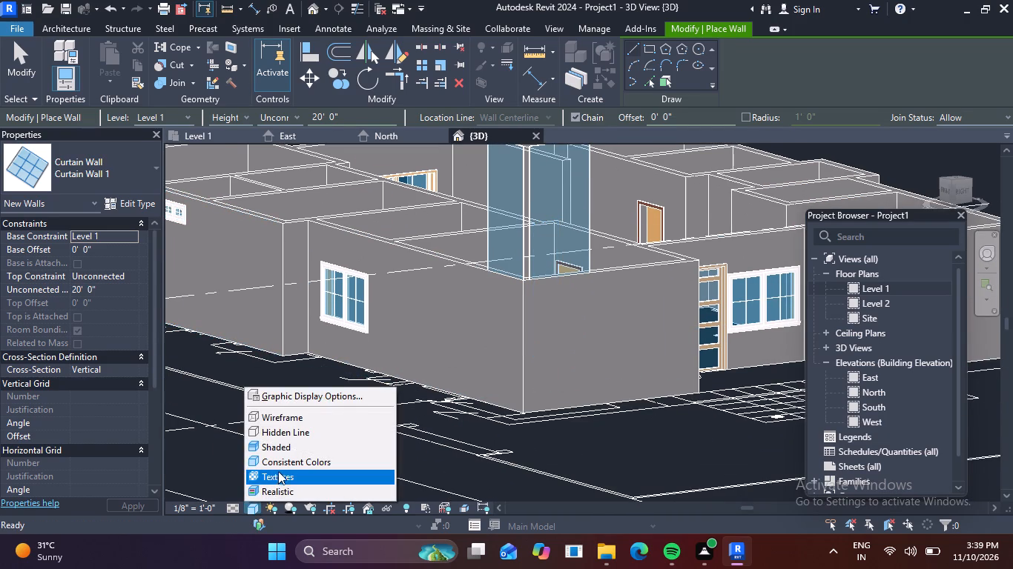
{"action": "left_click", "coordinate": [279, 473]}
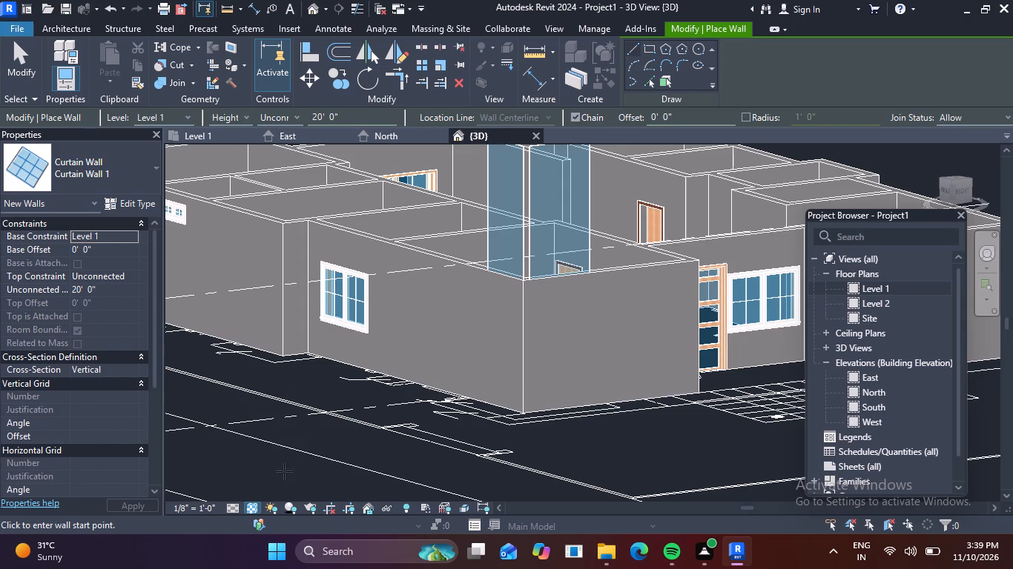
{"action": "scroll", "coordinate": [577, 274], "scroll_direction": "down", "scroll_amount": 3}
{"action": "middle_click_drag", "start_coordinate": [566, 313], "coordinate": [561, 407]}
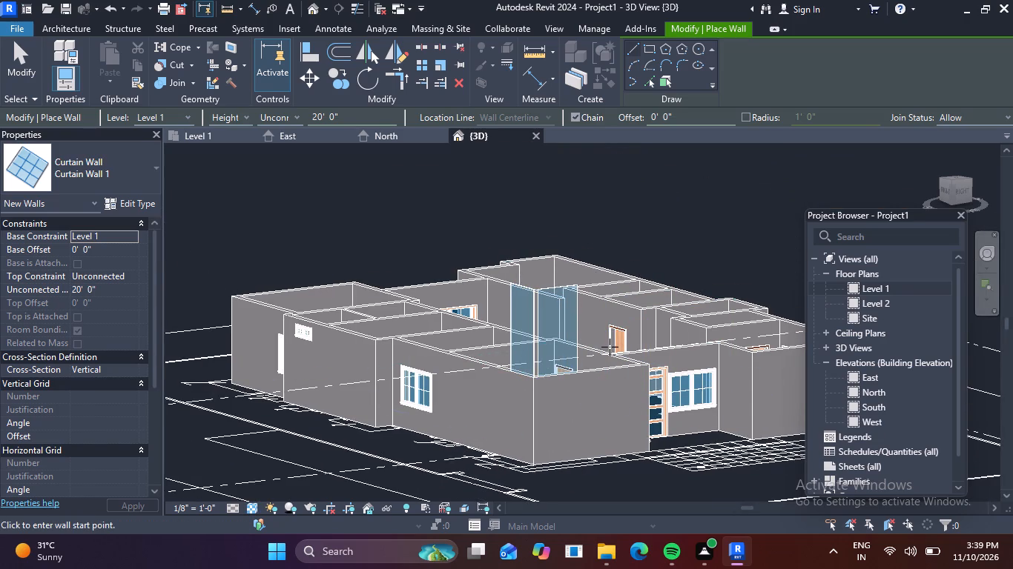
Return to the Level 1 plan and examine the corner where the two W1 curtain walls meet.
{"action": "left_click", "coordinate": [203, 137]}
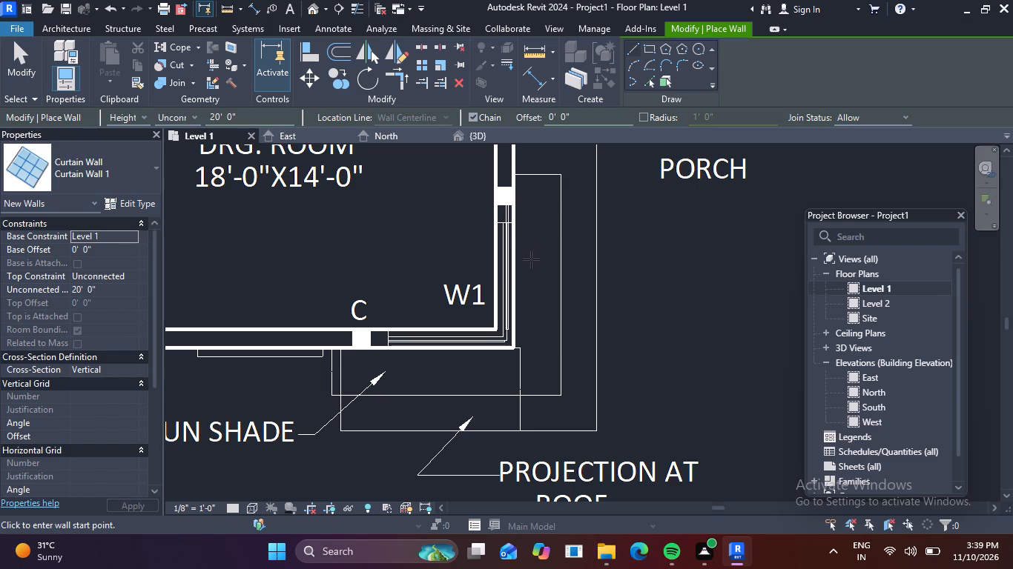
{"action": "scroll", "coordinate": [578, 216], "scroll_direction": "down", "scroll_amount": 2}
{"action": "scroll", "coordinate": [544, 266], "scroll_direction": "up", "scroll_amount": 6}
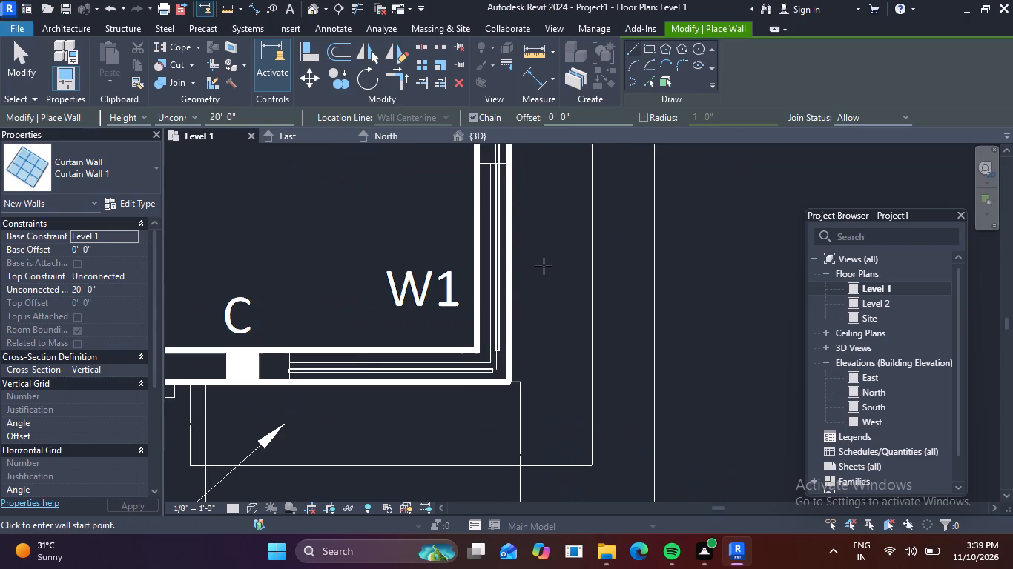
{"action": "scroll", "coordinate": [512, 292], "scroll_direction": "up", "scroll_amount": 3}
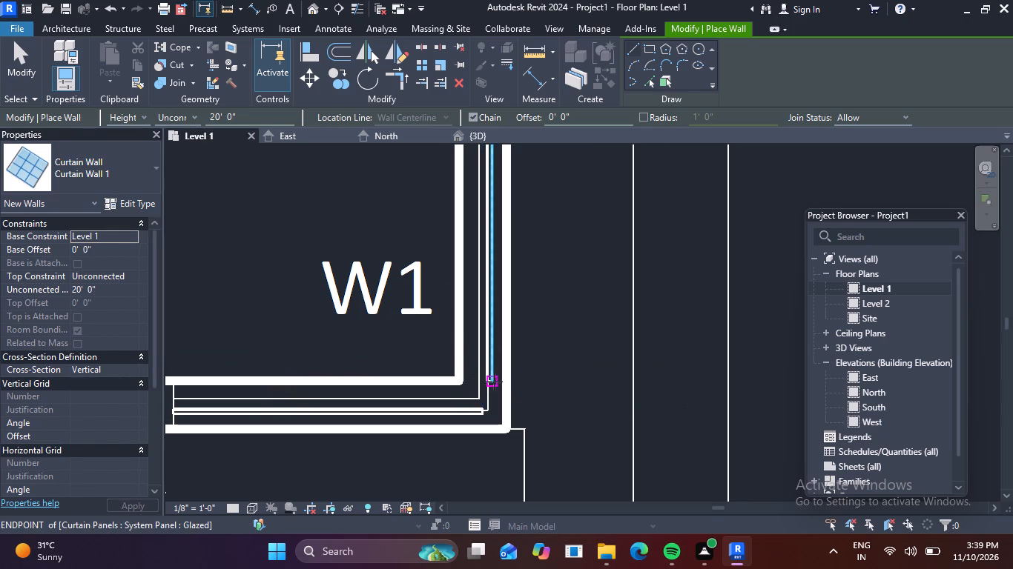
{"action": "scroll", "coordinate": [497, 381], "scroll_direction": "up", "scroll_amount": 3}
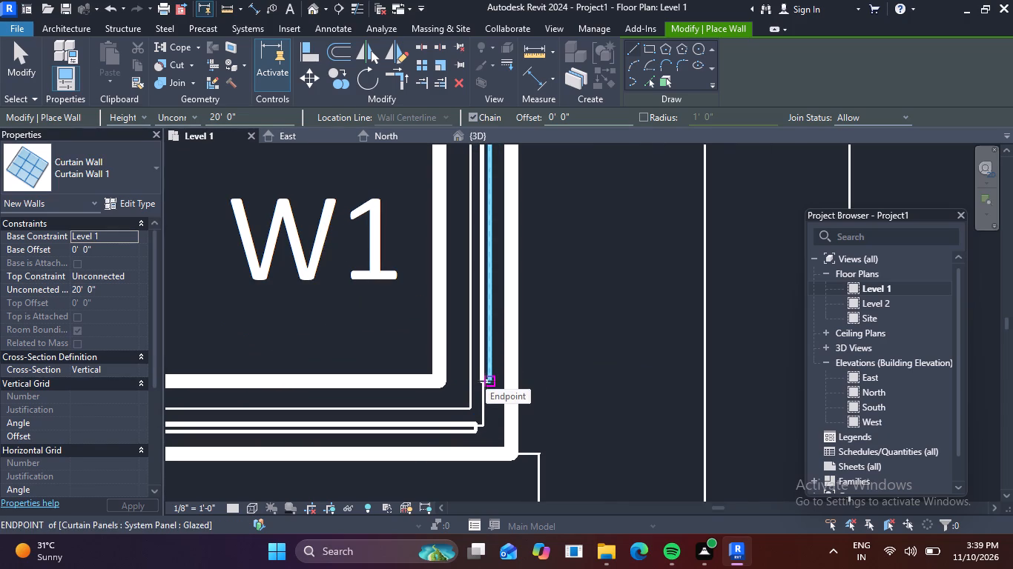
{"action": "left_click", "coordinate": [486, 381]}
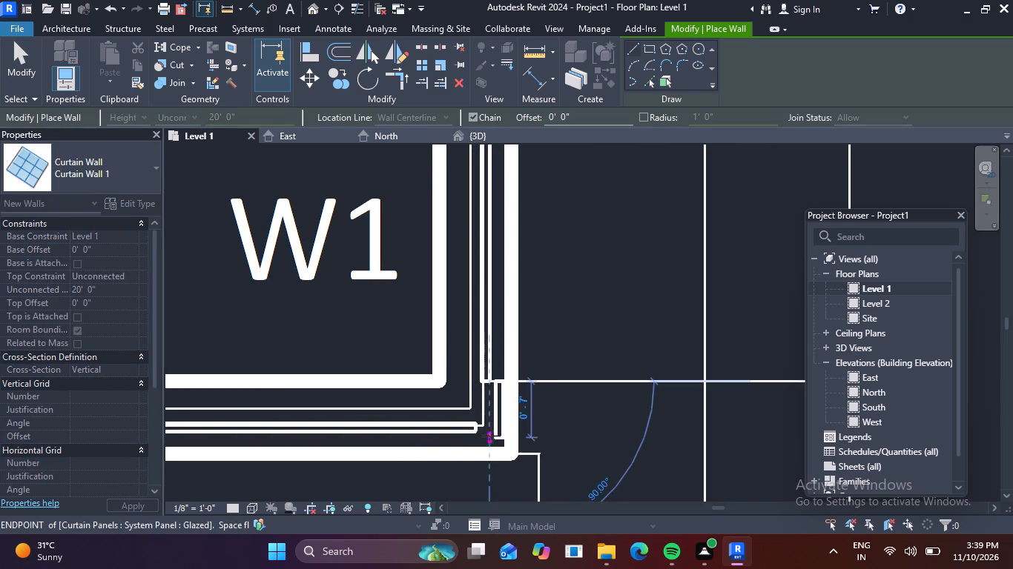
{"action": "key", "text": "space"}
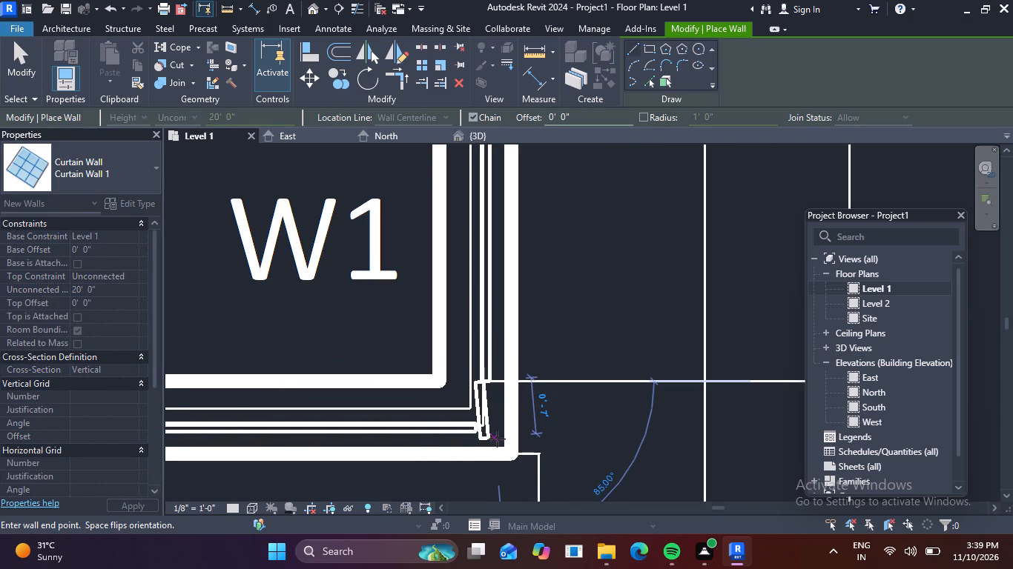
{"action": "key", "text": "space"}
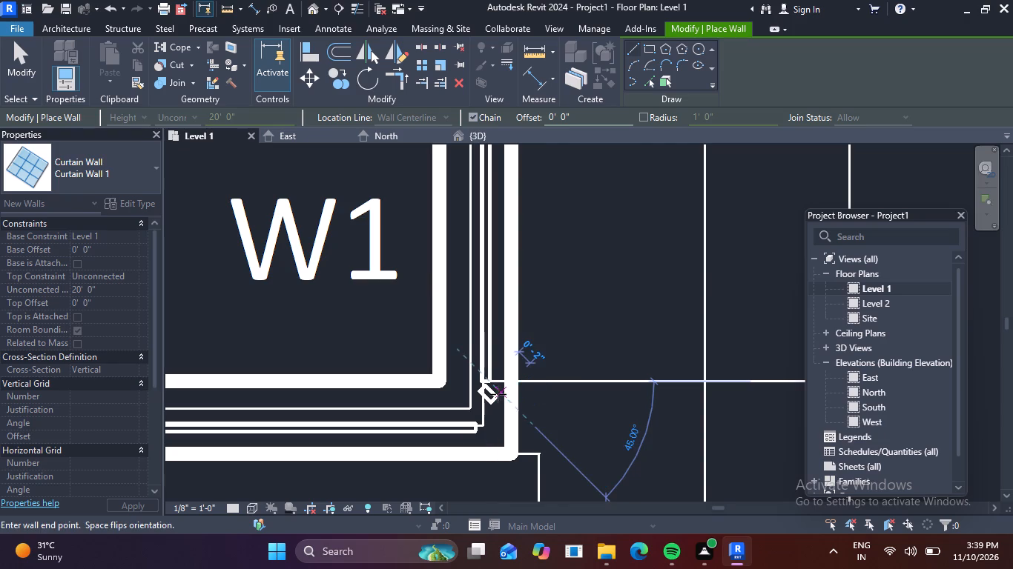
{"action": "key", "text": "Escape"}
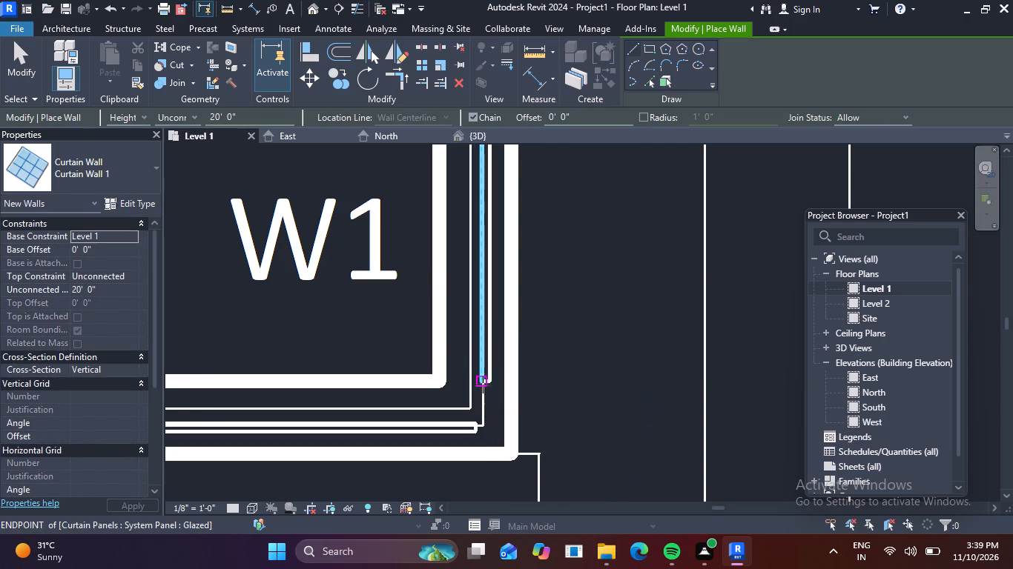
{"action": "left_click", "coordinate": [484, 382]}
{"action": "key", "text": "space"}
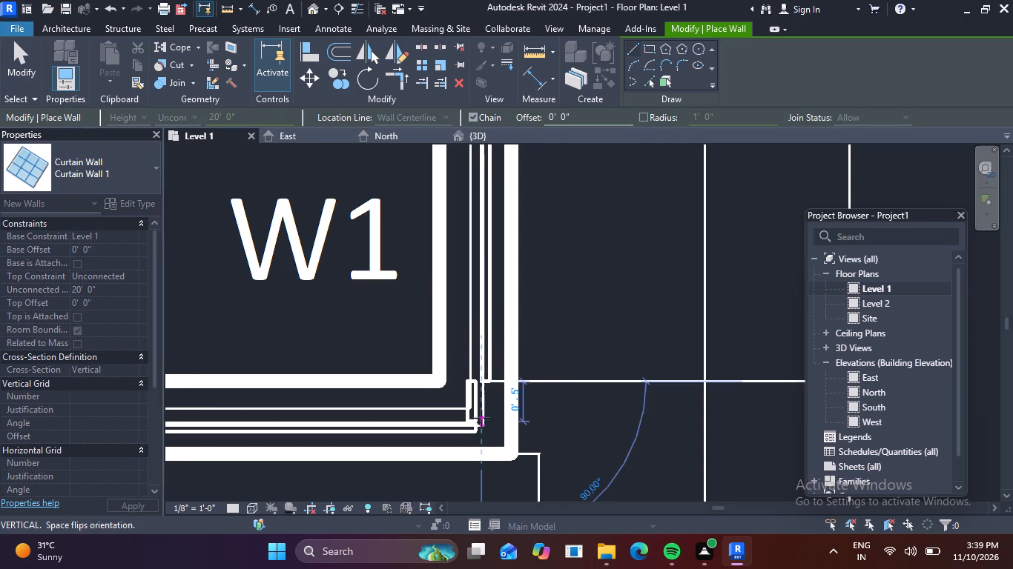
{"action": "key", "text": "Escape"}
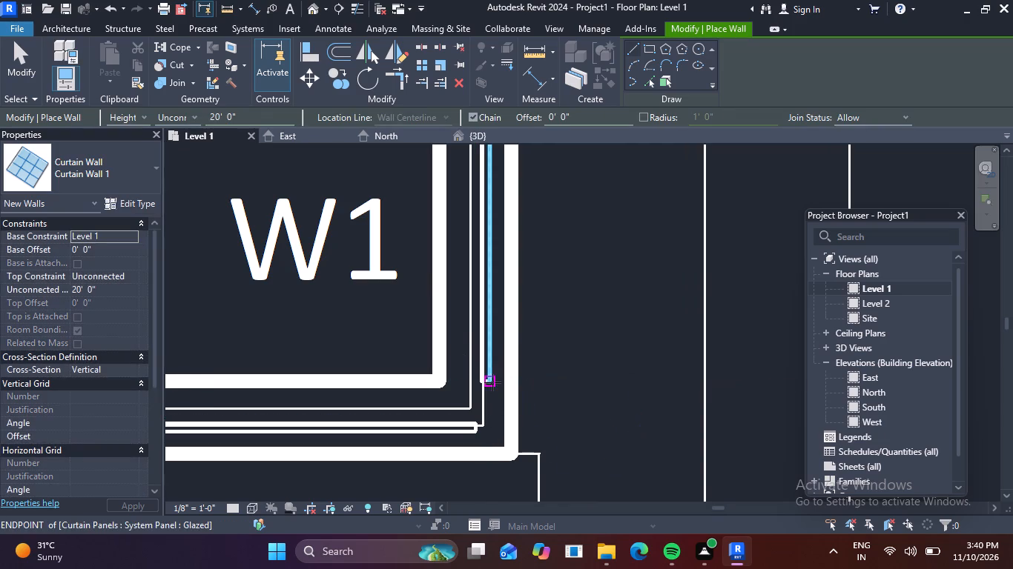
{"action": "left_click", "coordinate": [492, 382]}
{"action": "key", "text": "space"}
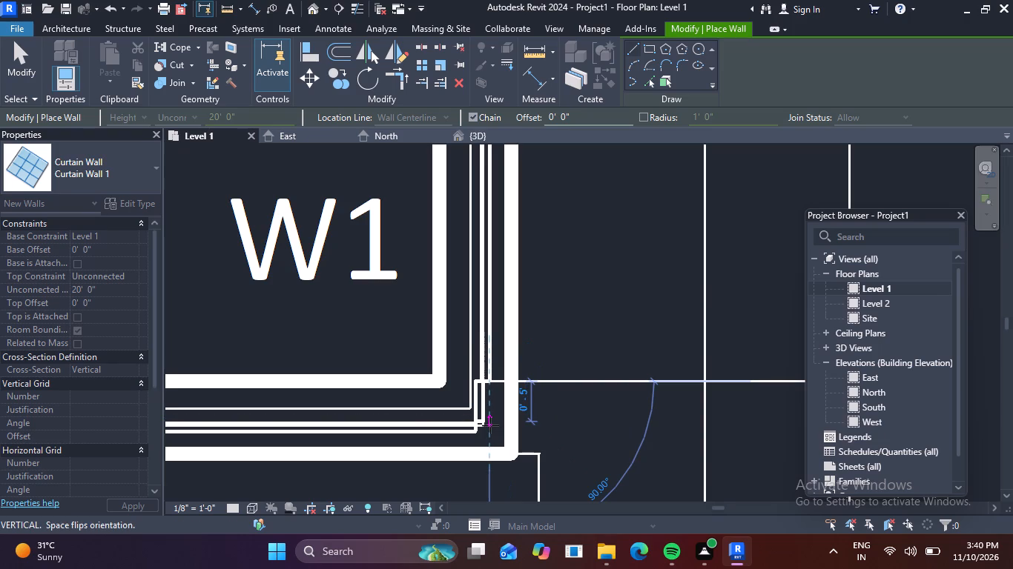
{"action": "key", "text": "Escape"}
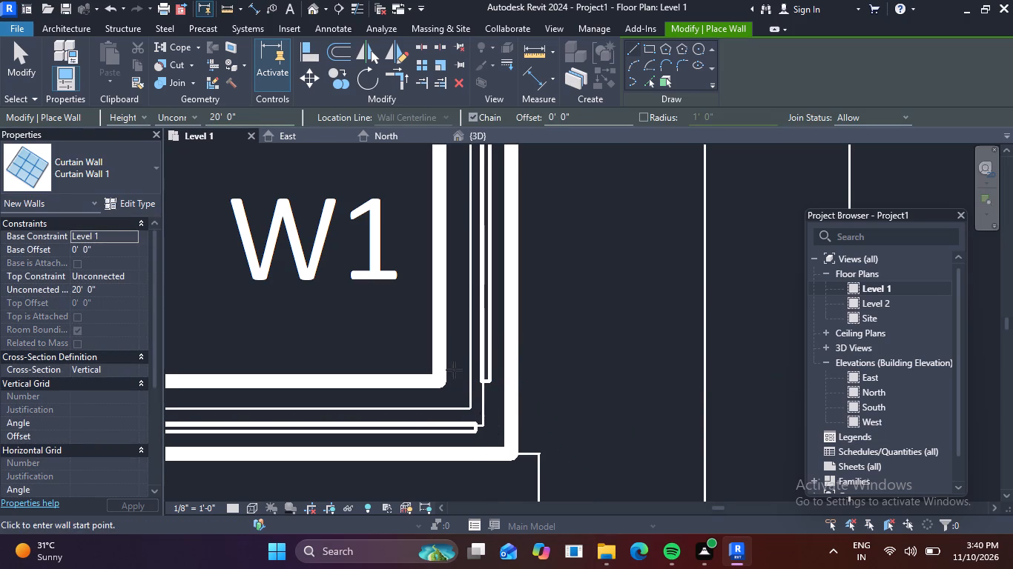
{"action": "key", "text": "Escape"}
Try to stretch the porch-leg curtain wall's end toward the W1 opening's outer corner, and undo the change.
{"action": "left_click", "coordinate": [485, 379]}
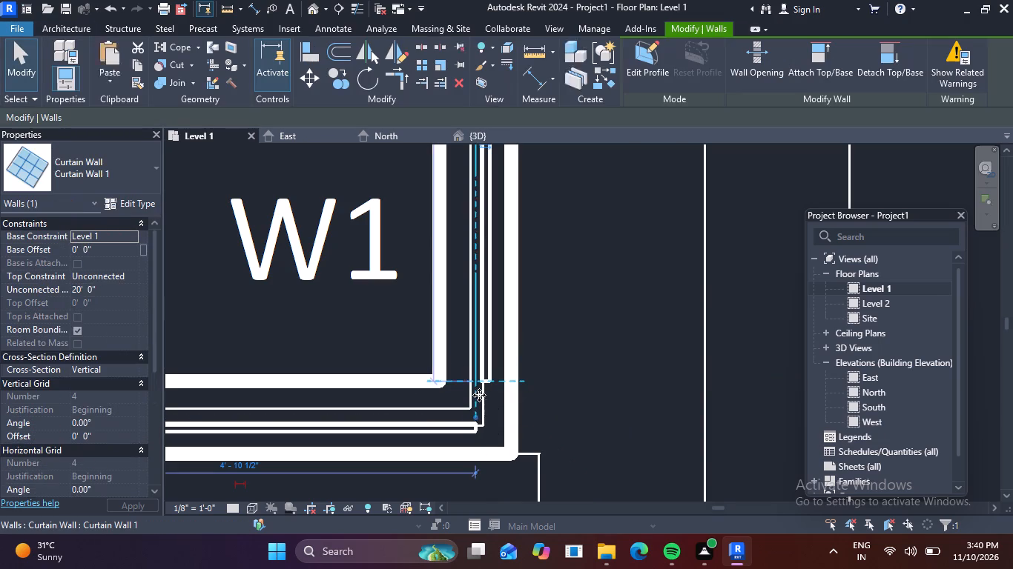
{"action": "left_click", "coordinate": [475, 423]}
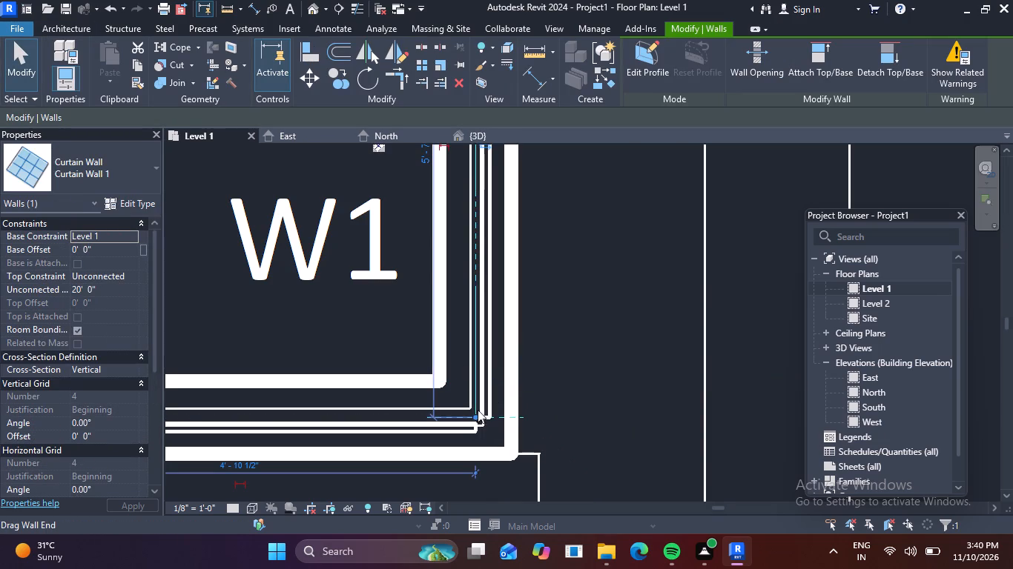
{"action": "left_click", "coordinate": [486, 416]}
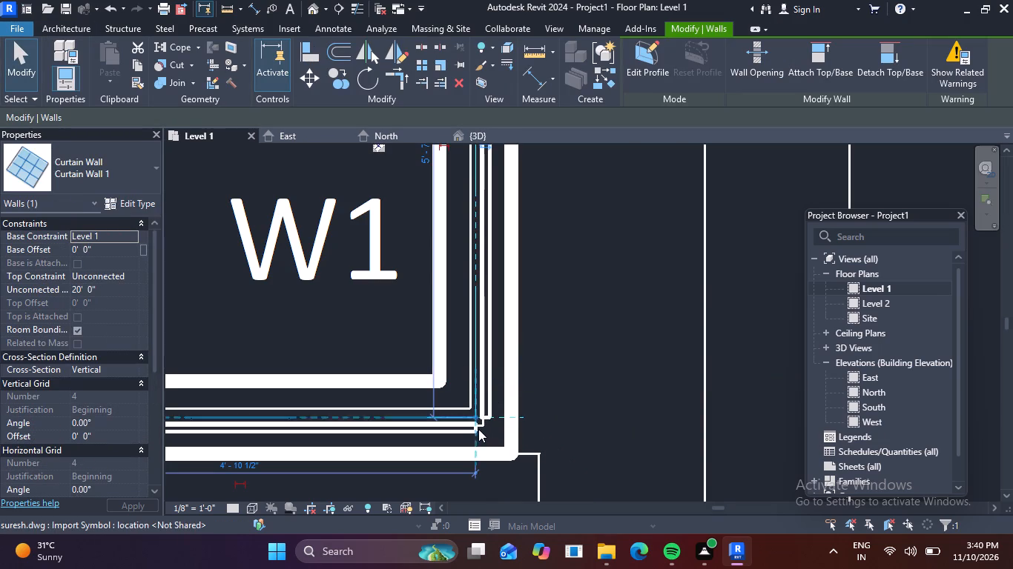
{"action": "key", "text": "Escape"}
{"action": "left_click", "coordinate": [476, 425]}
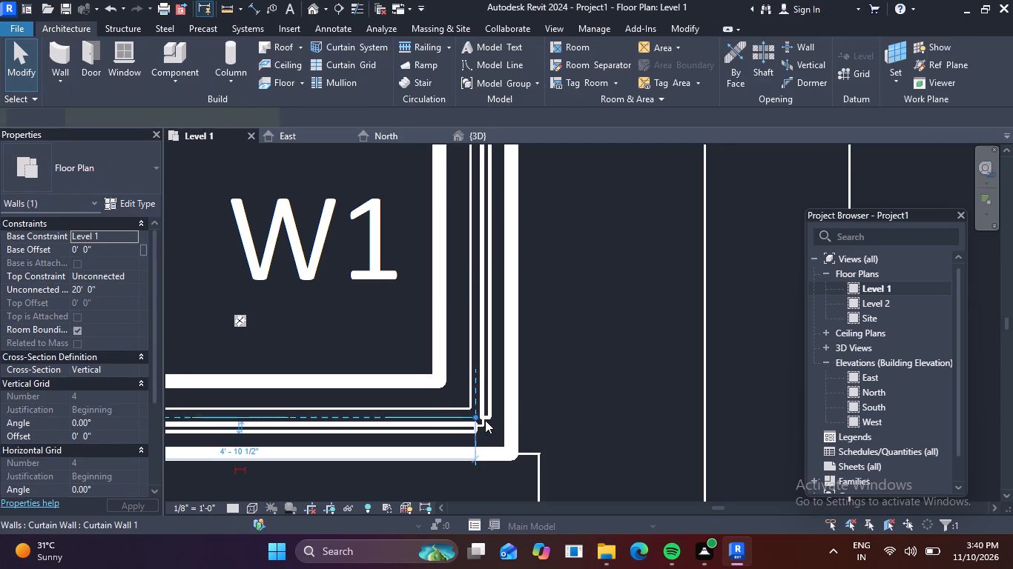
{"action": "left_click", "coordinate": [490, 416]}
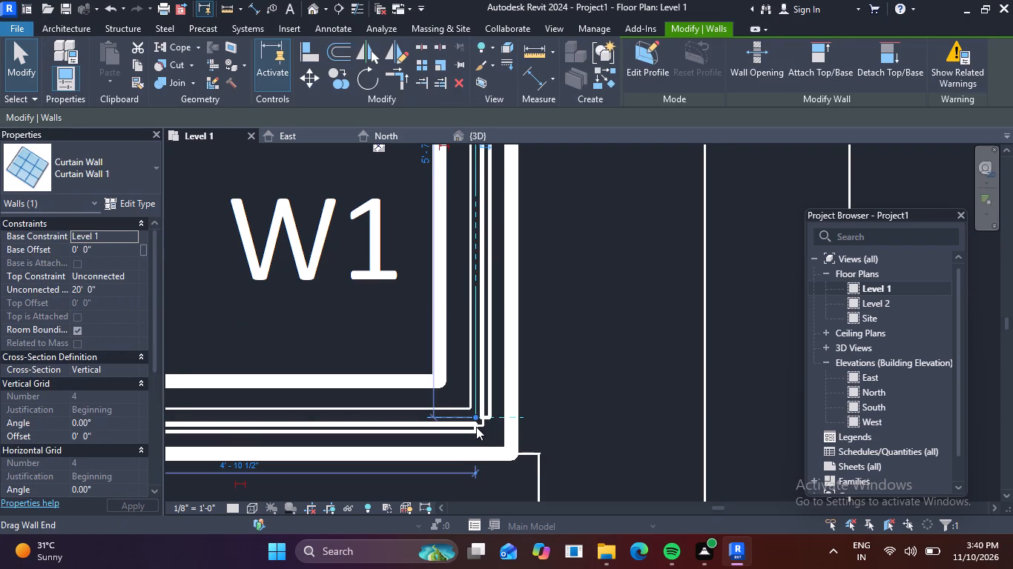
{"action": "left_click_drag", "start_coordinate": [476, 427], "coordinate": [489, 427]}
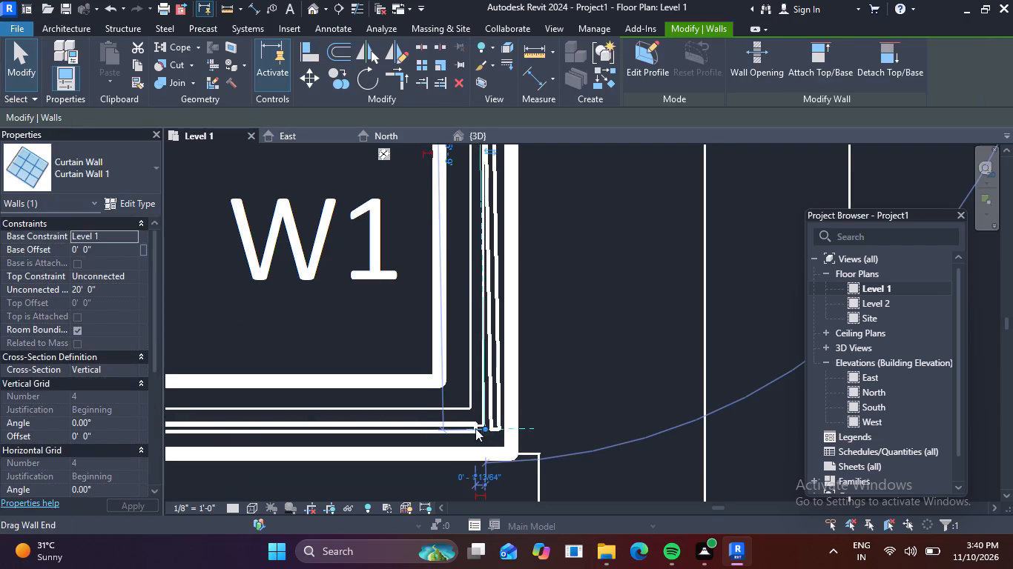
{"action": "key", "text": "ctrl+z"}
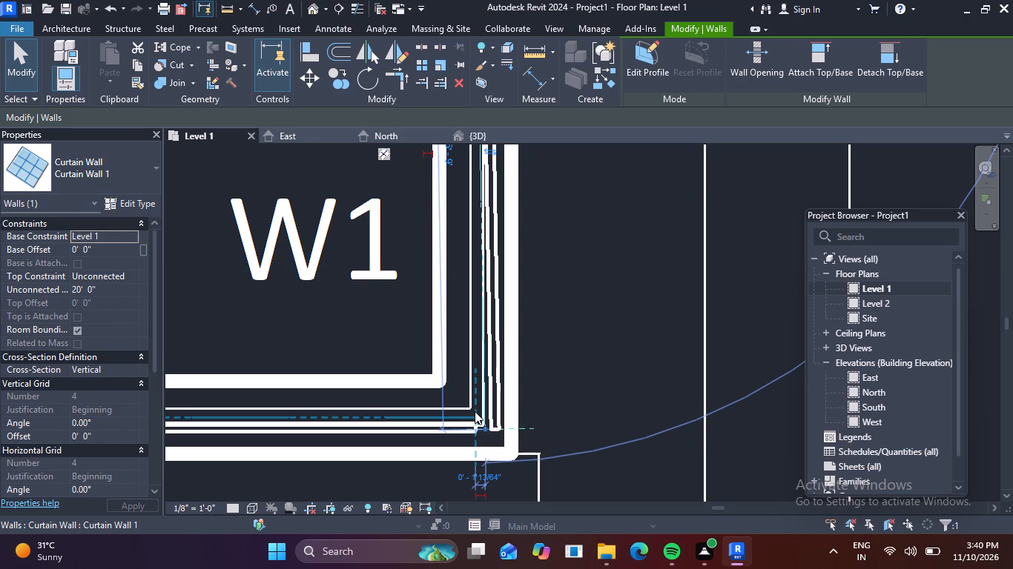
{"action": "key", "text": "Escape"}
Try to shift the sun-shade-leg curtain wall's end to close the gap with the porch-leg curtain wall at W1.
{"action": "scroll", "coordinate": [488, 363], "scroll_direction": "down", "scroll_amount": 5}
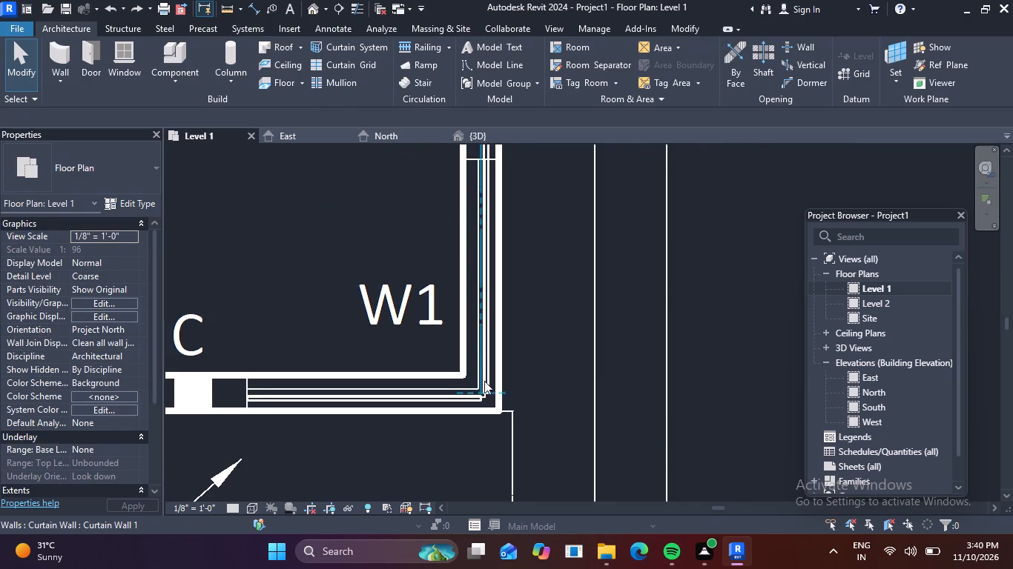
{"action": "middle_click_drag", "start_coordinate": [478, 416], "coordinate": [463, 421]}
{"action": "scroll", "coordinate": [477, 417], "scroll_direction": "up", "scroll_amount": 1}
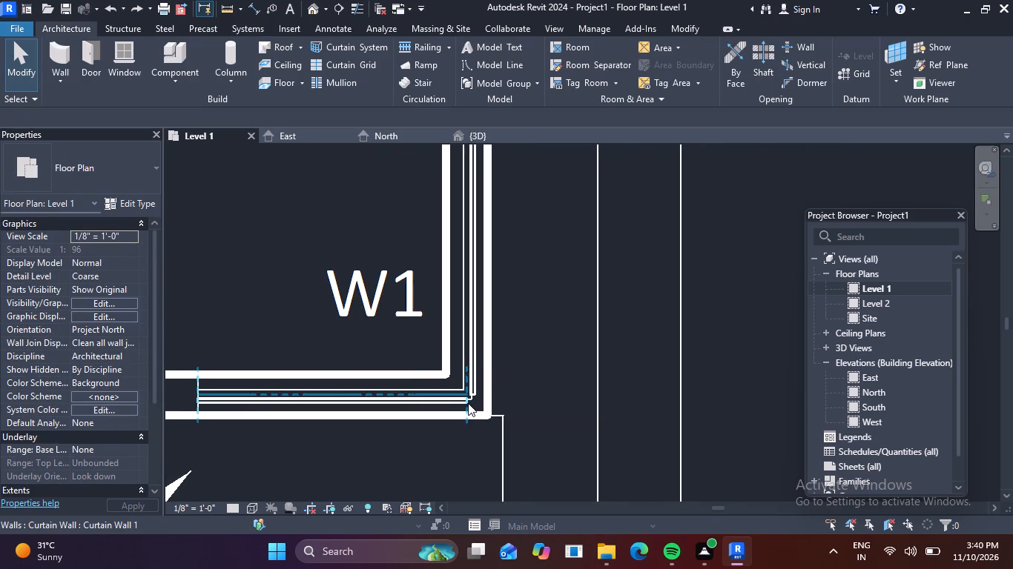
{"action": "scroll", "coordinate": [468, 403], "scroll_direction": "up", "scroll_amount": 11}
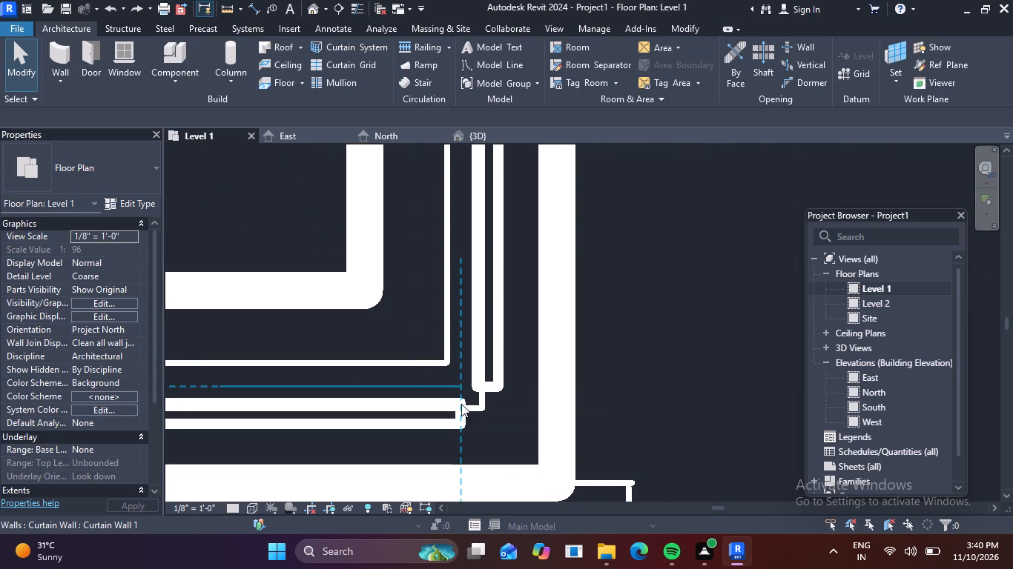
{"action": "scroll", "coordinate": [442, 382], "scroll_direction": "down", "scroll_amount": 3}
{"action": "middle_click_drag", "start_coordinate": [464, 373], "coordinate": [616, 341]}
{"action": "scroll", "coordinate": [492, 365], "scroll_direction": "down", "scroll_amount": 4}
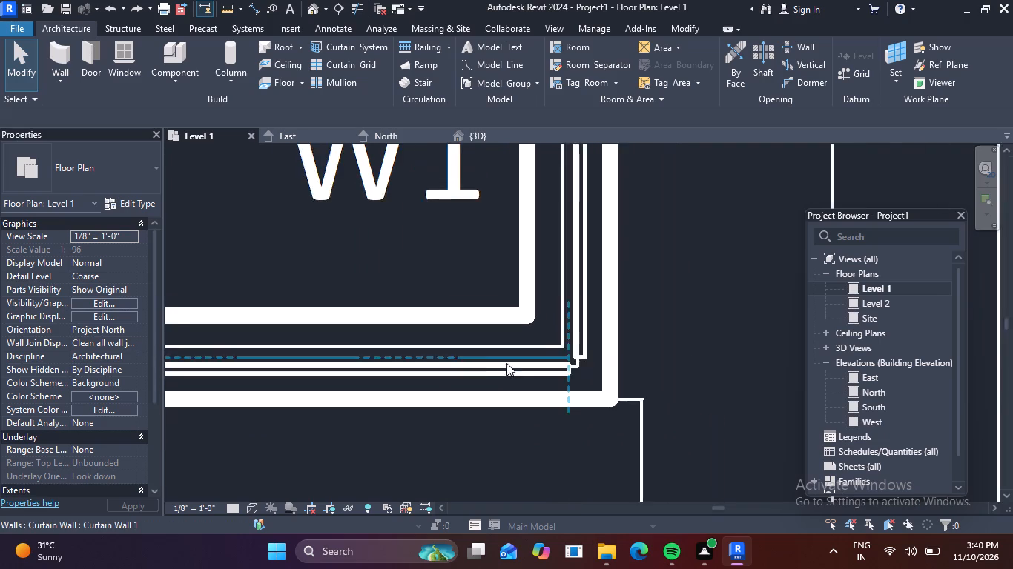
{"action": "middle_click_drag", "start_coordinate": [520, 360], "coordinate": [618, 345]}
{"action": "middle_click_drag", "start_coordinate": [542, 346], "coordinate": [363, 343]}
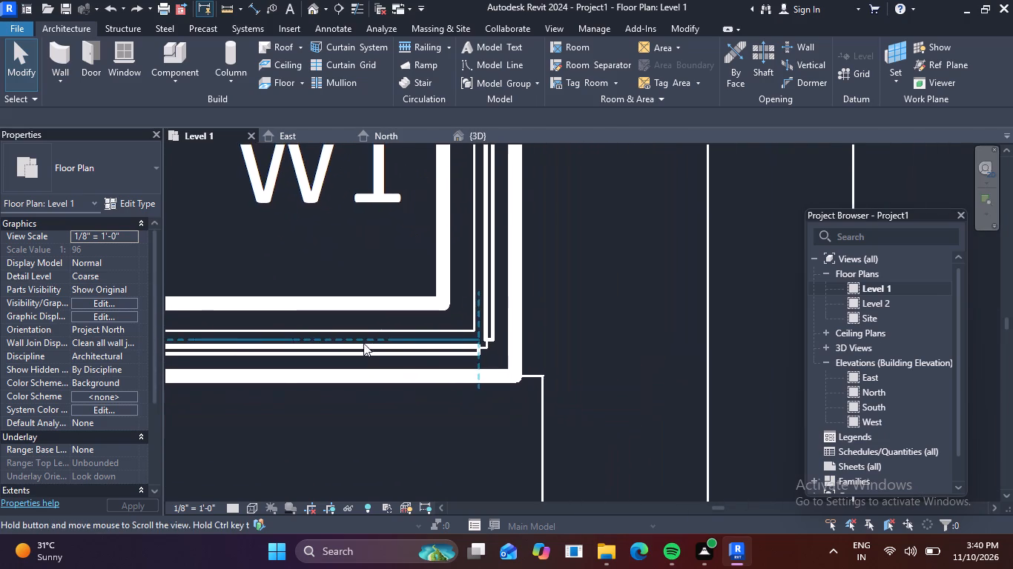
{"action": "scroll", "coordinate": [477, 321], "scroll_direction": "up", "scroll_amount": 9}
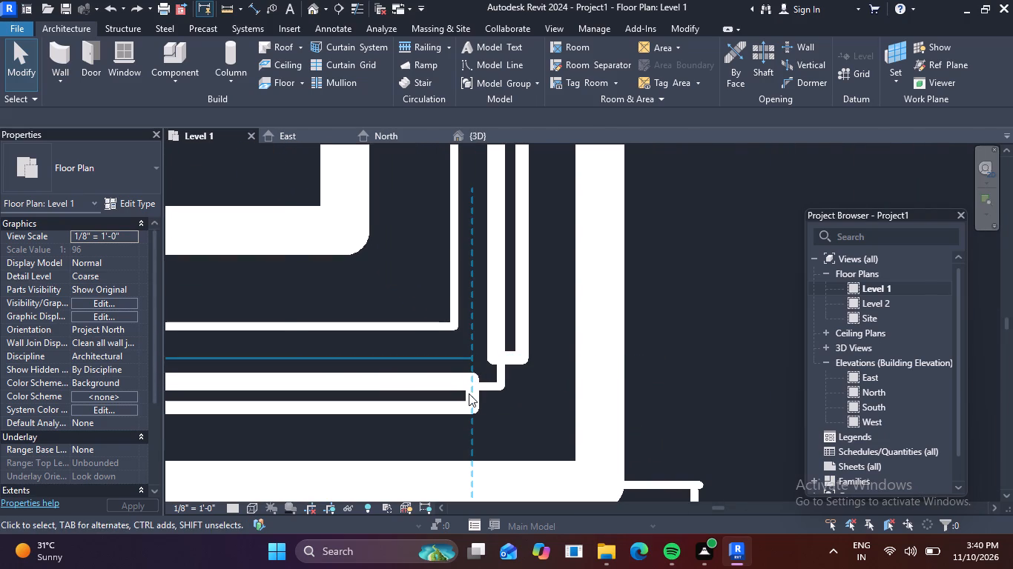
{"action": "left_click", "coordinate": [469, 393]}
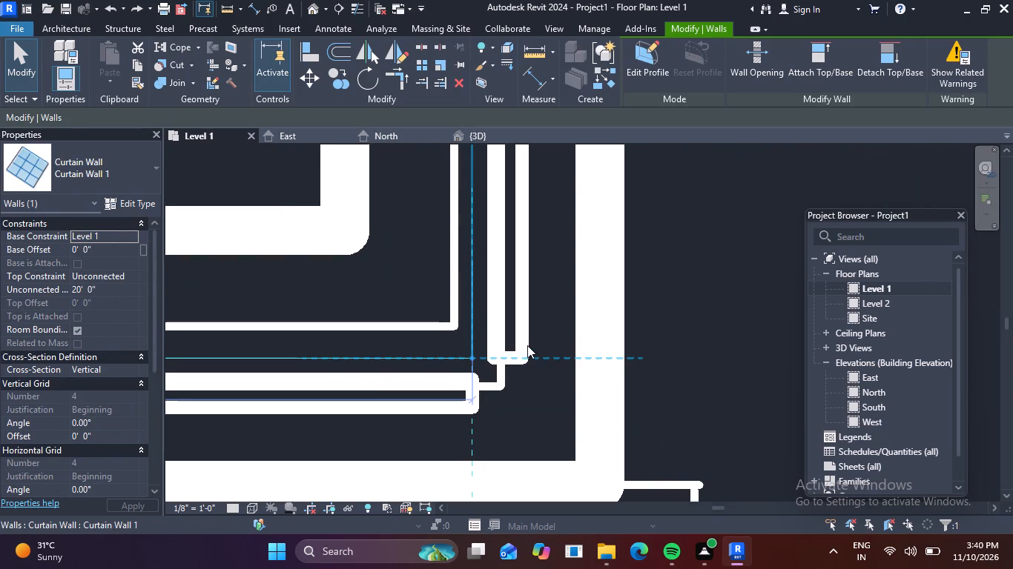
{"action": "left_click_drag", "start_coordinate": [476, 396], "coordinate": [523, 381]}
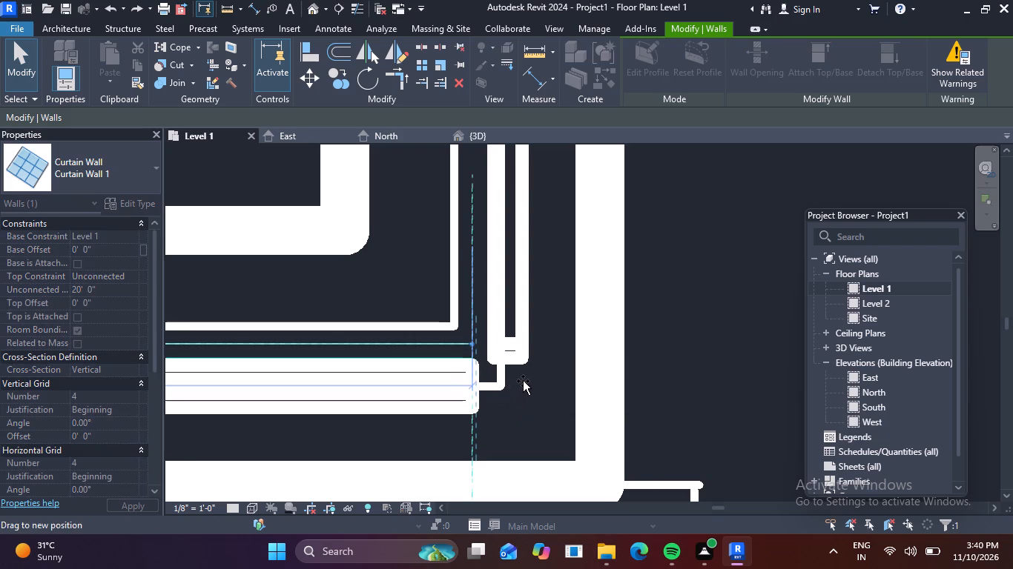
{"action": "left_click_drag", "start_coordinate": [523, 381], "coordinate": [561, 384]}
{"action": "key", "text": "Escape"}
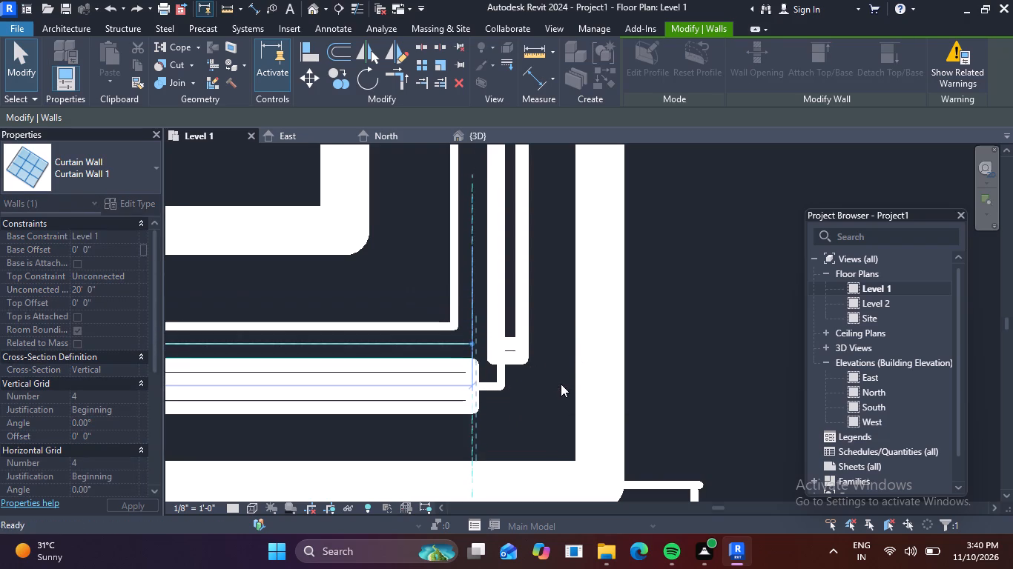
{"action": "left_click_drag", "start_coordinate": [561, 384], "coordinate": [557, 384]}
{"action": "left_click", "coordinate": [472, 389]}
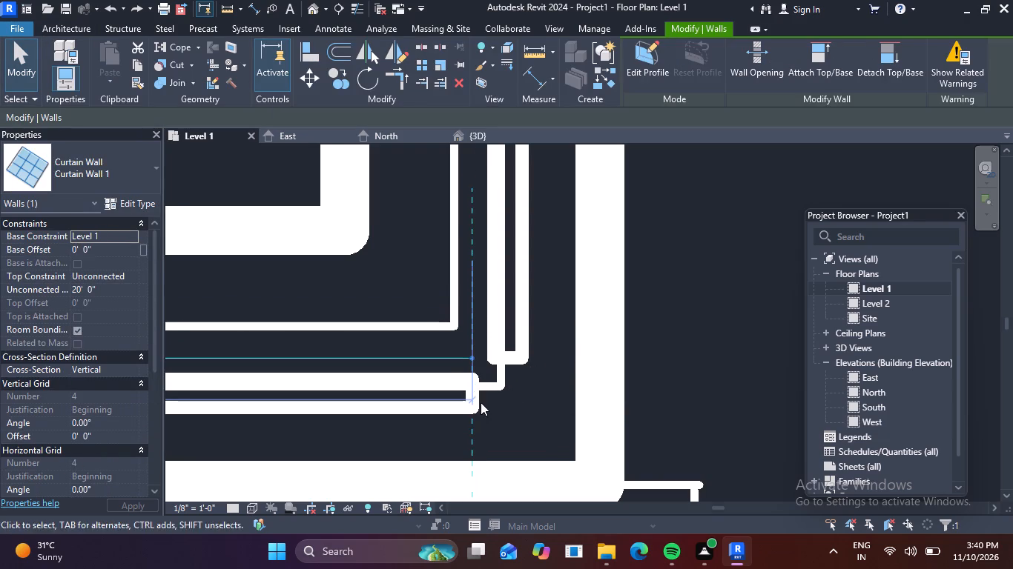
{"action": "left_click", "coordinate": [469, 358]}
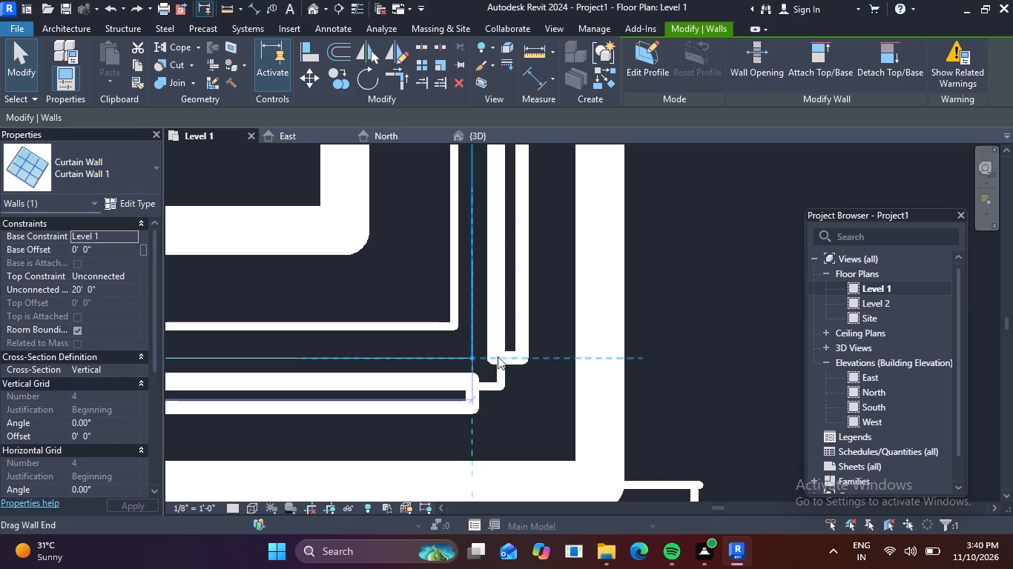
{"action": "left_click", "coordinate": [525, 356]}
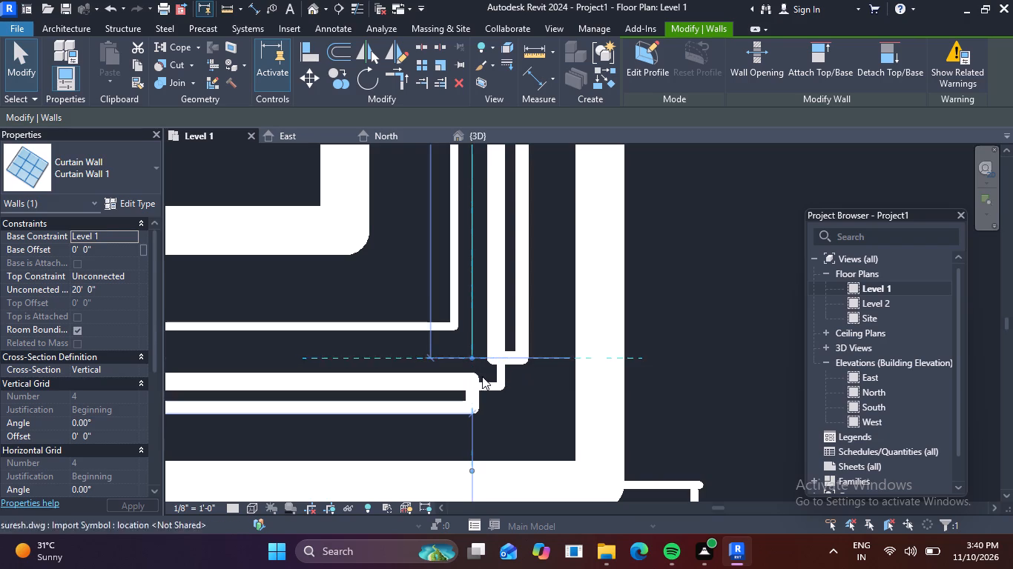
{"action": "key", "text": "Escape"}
Check in the 3D view how the two W1 corner curtain walls sit in the drawing room walls.
{"action": "scroll", "coordinate": [469, 381], "scroll_direction": "down", "scroll_amount": 14}
{"action": "scroll", "coordinate": [504, 324], "scroll_direction": "down", "scroll_amount": 6}
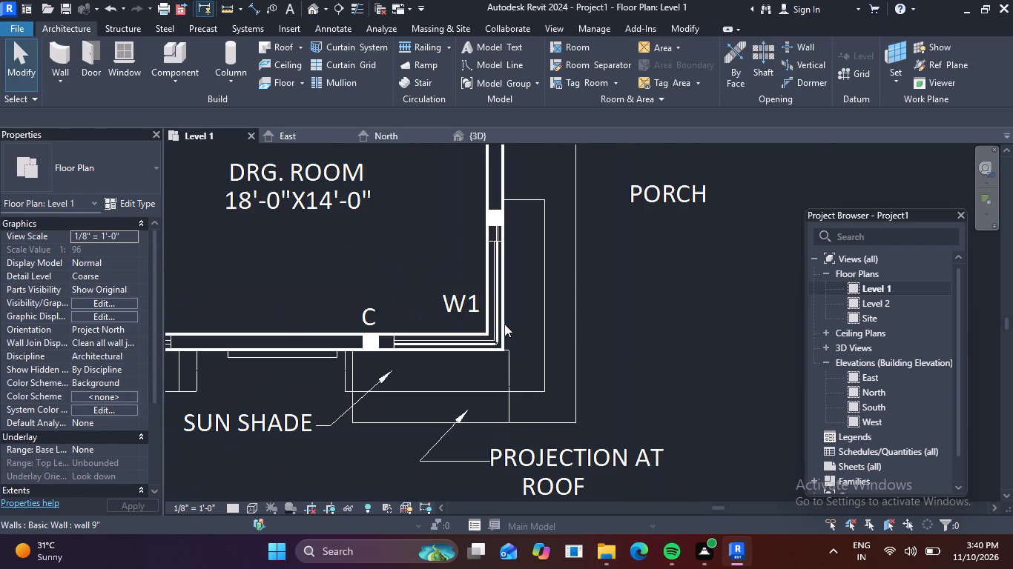
{"action": "left_click", "coordinate": [319, 7]}
{"action": "scroll", "coordinate": [411, 180], "scroll_direction": "down", "scroll_amount": 2}
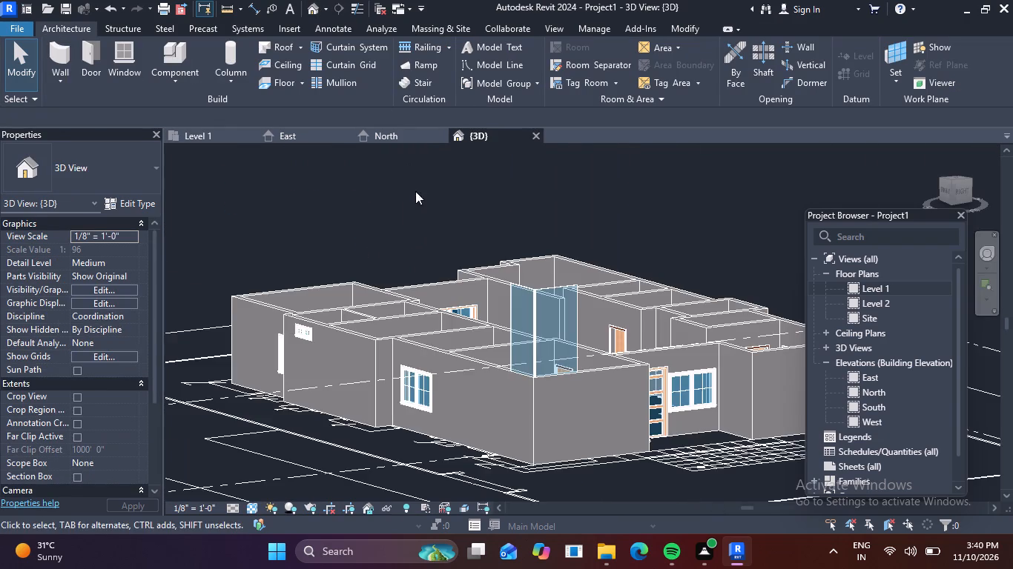
{"action": "scroll", "coordinate": [533, 373], "scroll_direction": "up", "scroll_amount": 6}
{"action": "scroll", "coordinate": [497, 334], "scroll_direction": "down", "scroll_amount": 1}
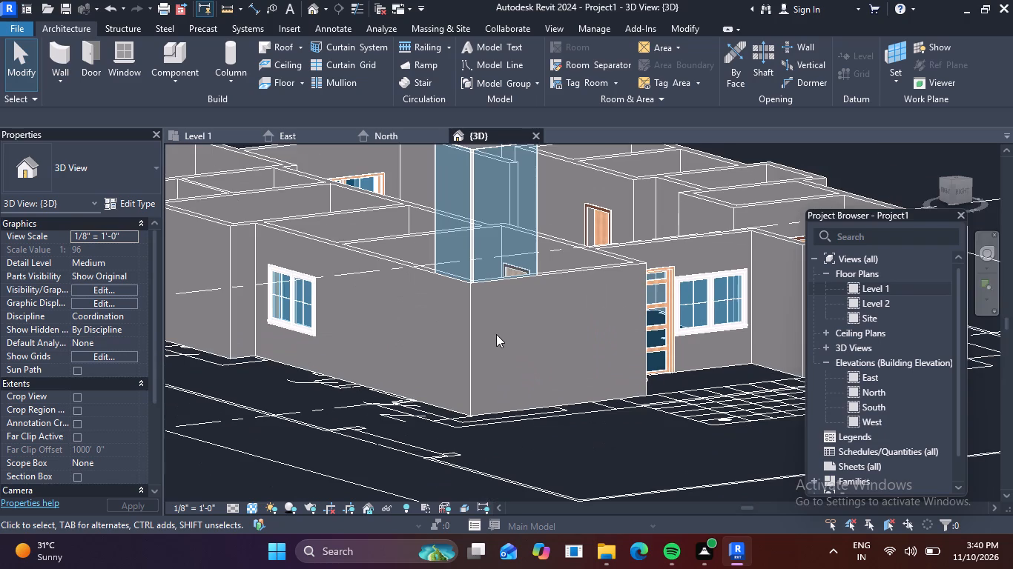
{"action": "middle_click_drag", "start_coordinate": [478, 232], "coordinate": [481, 291]}
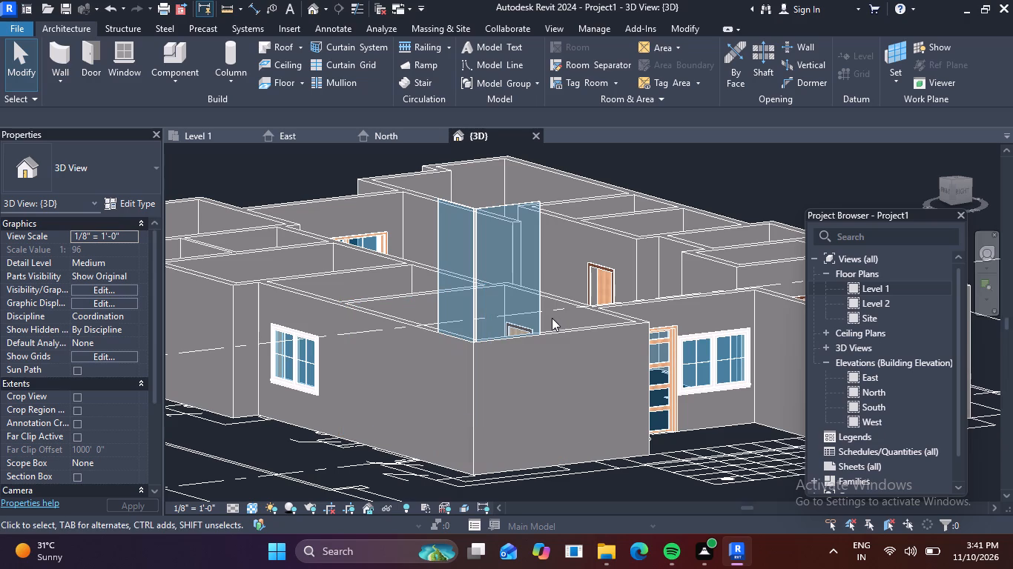
Undo the recent changes back to before the two W1 corner curtain walls were drawn.
{"action": "key", "text": "Escape"}
{"action": "key", "text": "ctrl+z"}
{"action": "key", "text": "ctrl+z"}
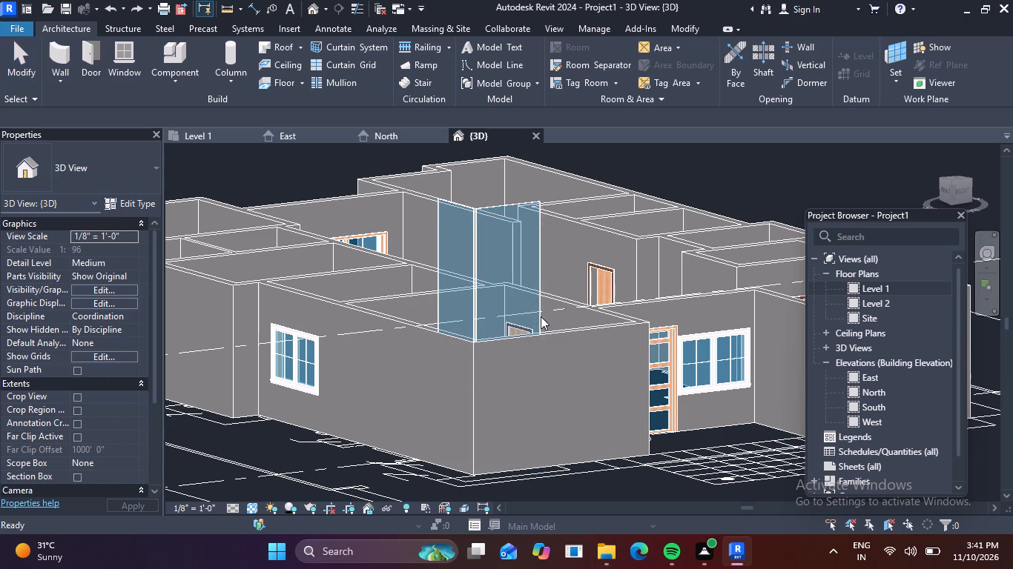
{"action": "key", "text": "ctrl+z"}
{"action": "key", "text": "ctrl+z"}
{"action": "key", "text": "ctrl+z"}
{"action": "key", "text": "ctrl+z"}
{"action": "key", "text": "ctrl+z"}
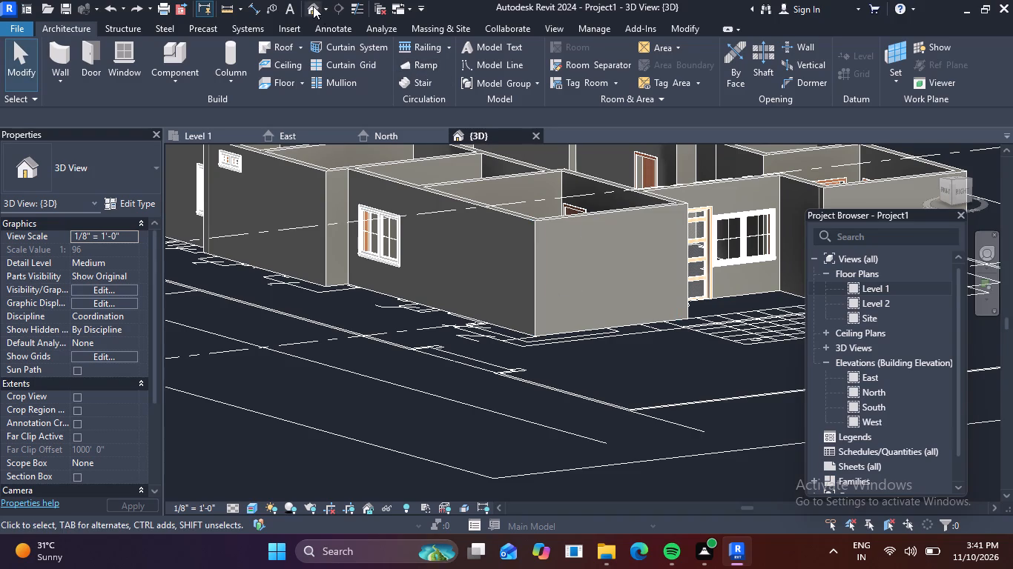
Start a new wall of type Curtain Wall 1 for the W1 corner opening in the Level 1 plan.
{"action": "left_click", "coordinate": [199, 137]}
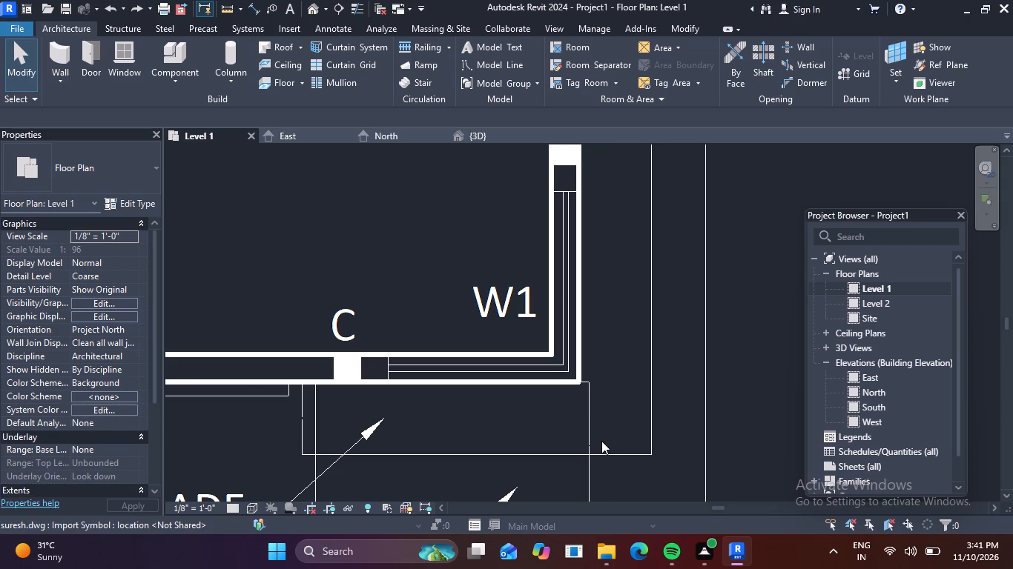
{"action": "scroll", "coordinate": [558, 422], "scroll_direction": "up", "scroll_amount": 4}
{"action": "scroll", "coordinate": [552, 411], "scroll_direction": "down", "scroll_amount": 3}
{"action": "middle_click_drag", "start_coordinate": [555, 424], "coordinate": [558, 495]}
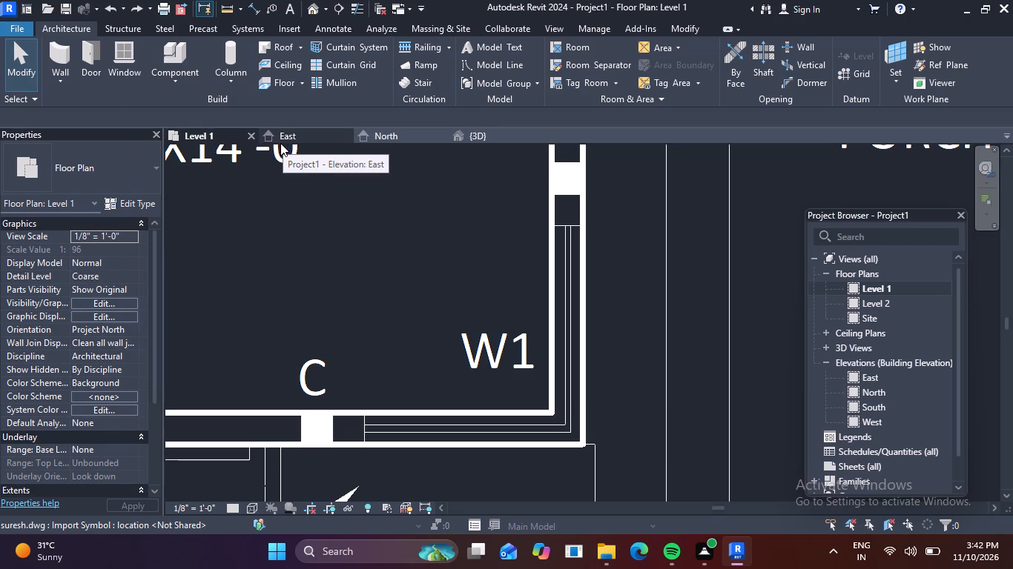
{"action": "left_click", "coordinate": [59, 47]}
{"action": "left_click", "coordinate": [154, 167]}
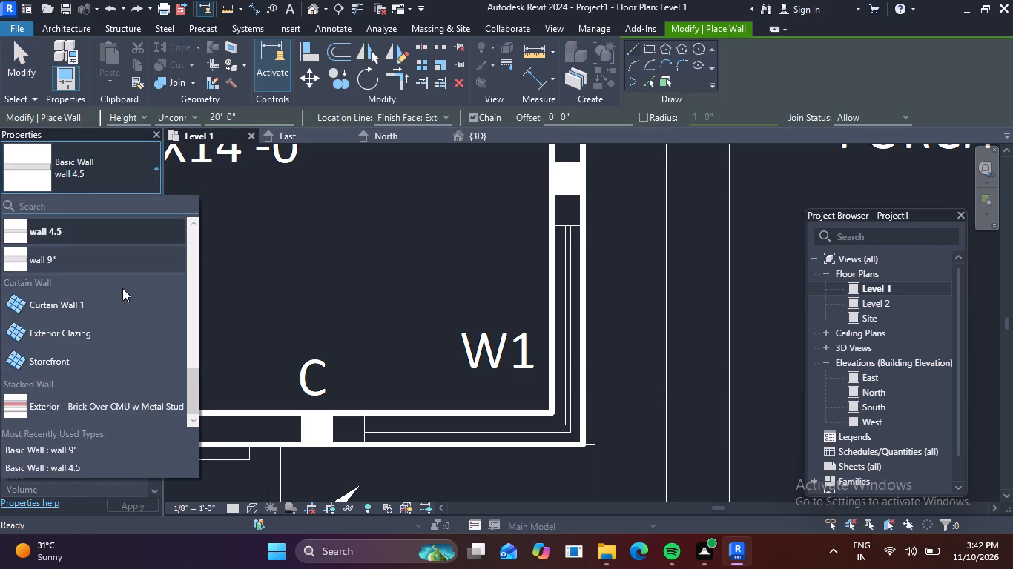
{"action": "left_click", "coordinate": [70, 305]}
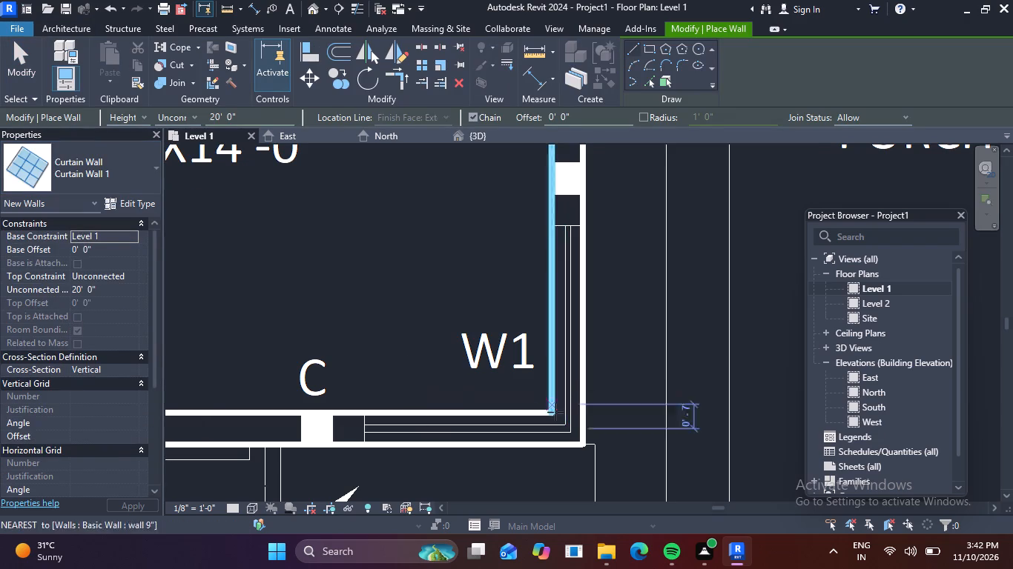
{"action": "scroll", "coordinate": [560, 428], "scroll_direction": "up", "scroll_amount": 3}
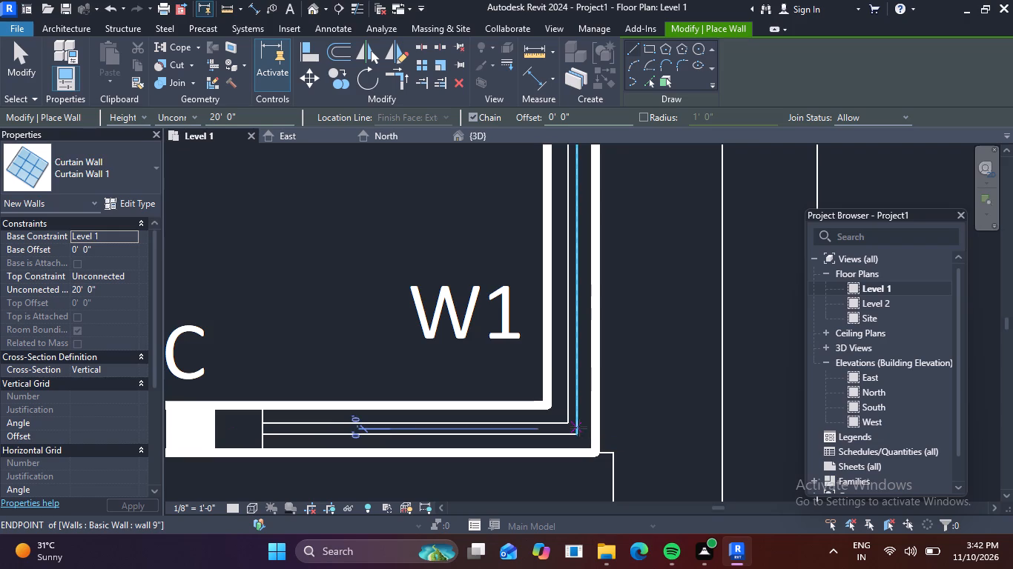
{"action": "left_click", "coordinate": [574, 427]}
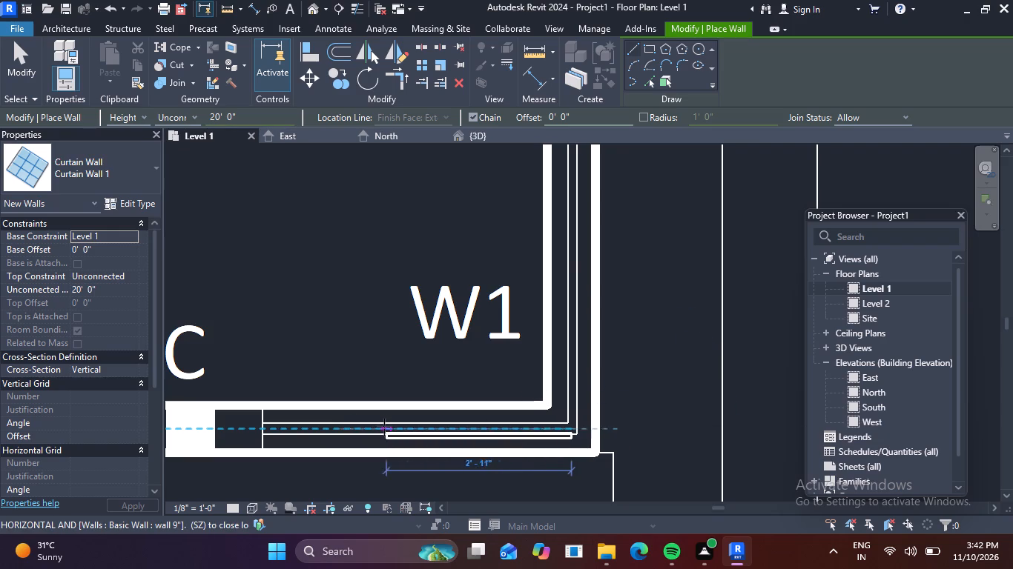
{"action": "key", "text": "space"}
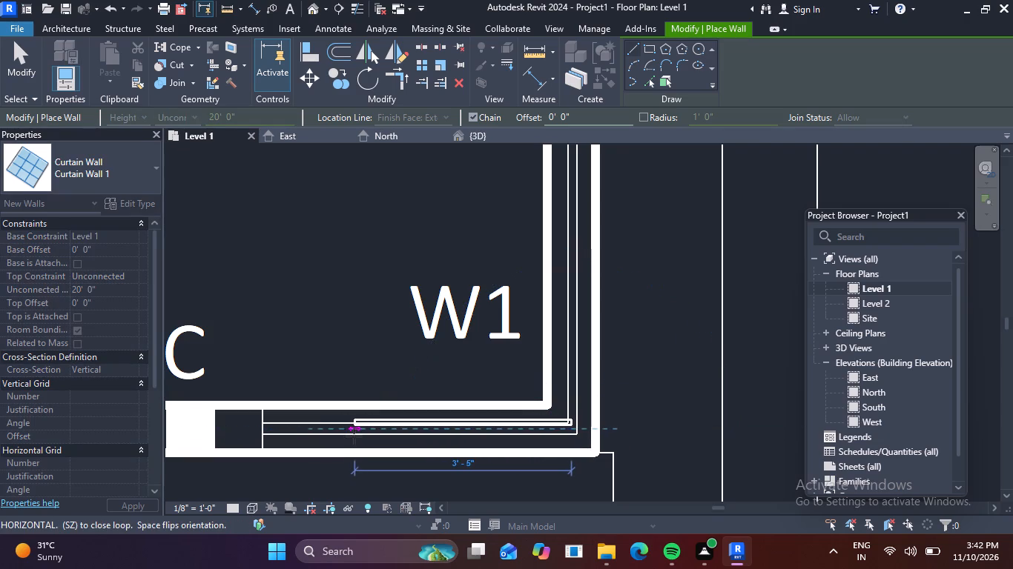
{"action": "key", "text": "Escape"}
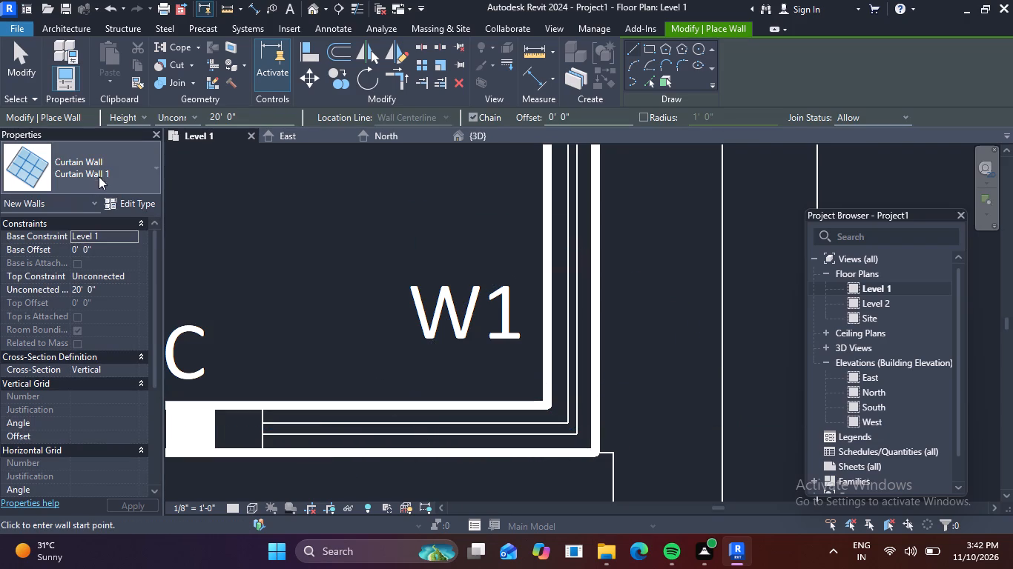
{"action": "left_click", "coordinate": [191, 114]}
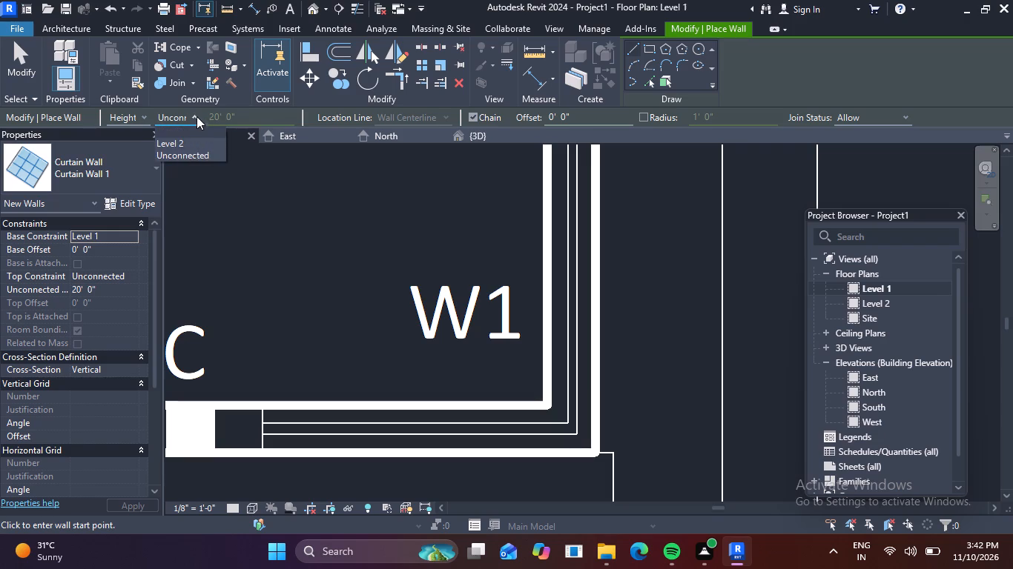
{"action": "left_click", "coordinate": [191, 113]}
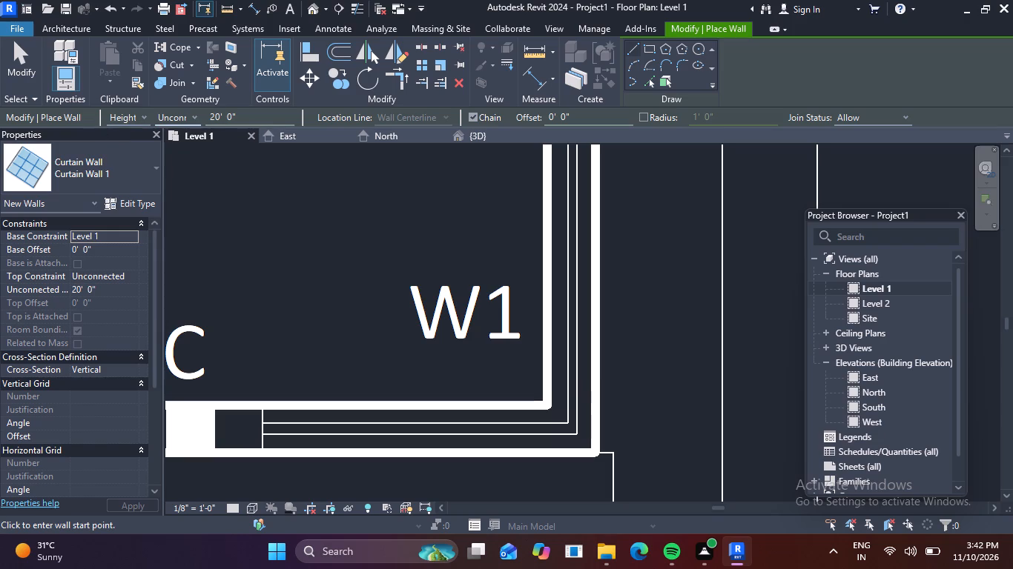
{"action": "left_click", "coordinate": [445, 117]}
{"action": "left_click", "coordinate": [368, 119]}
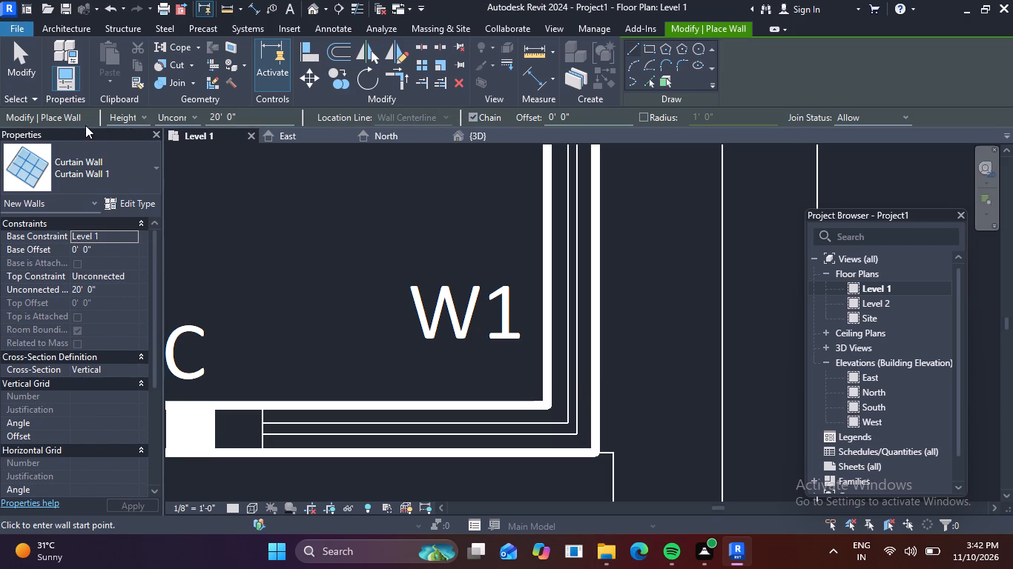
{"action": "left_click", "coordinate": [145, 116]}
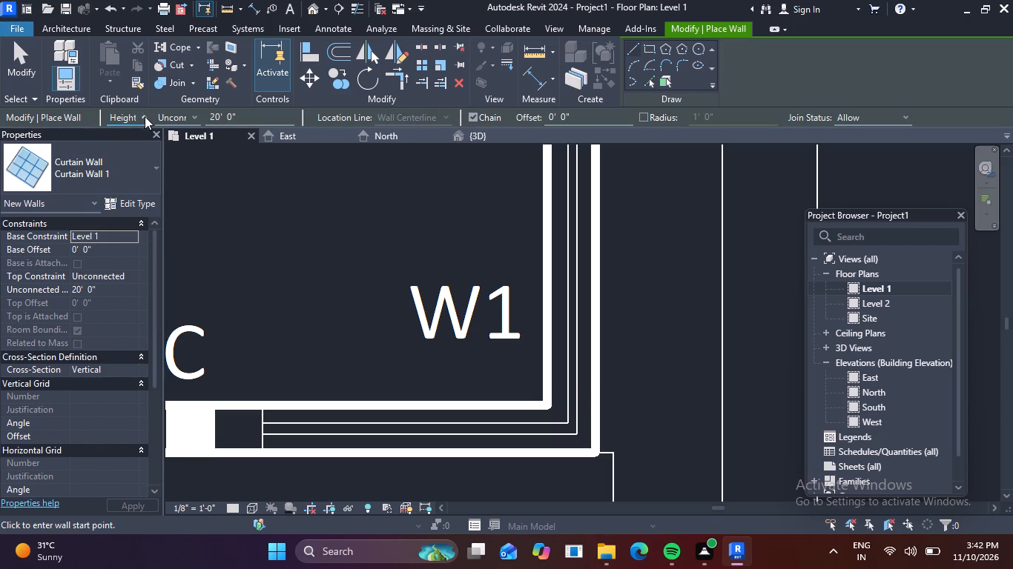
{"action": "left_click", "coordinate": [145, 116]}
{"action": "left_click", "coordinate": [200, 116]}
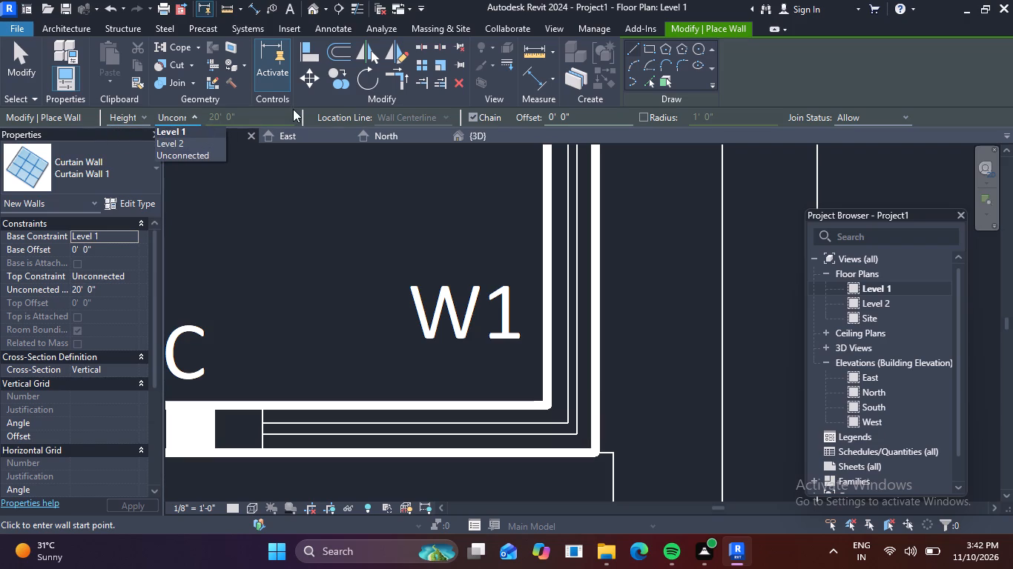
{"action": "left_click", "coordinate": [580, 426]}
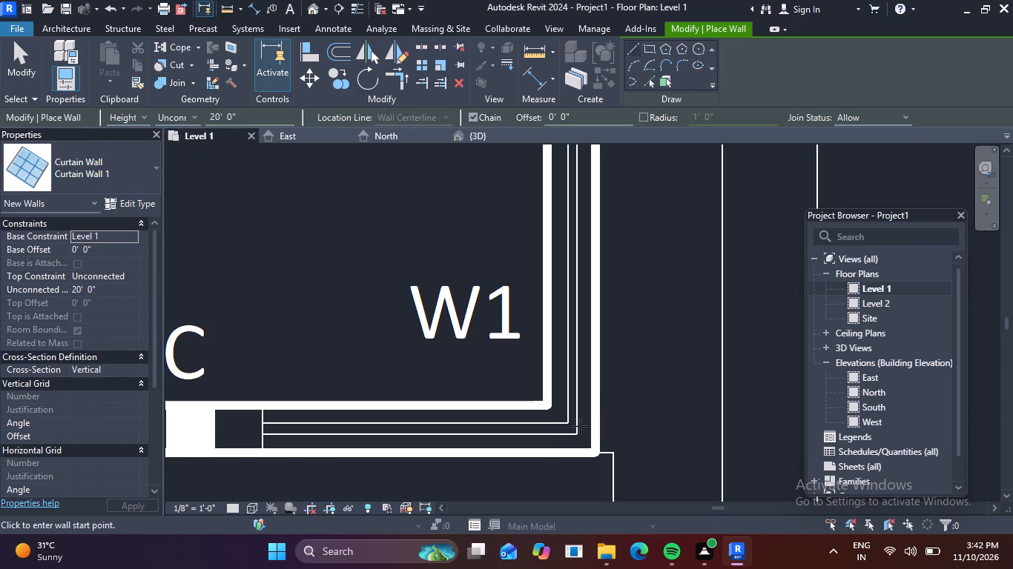
Draw a Curtain Wall 1 wall about 4' 10 1/2" long along W1's south leg, from the opening's west end to the corner, flipping its orientation.
{"action": "left_click", "coordinate": [260, 428]}
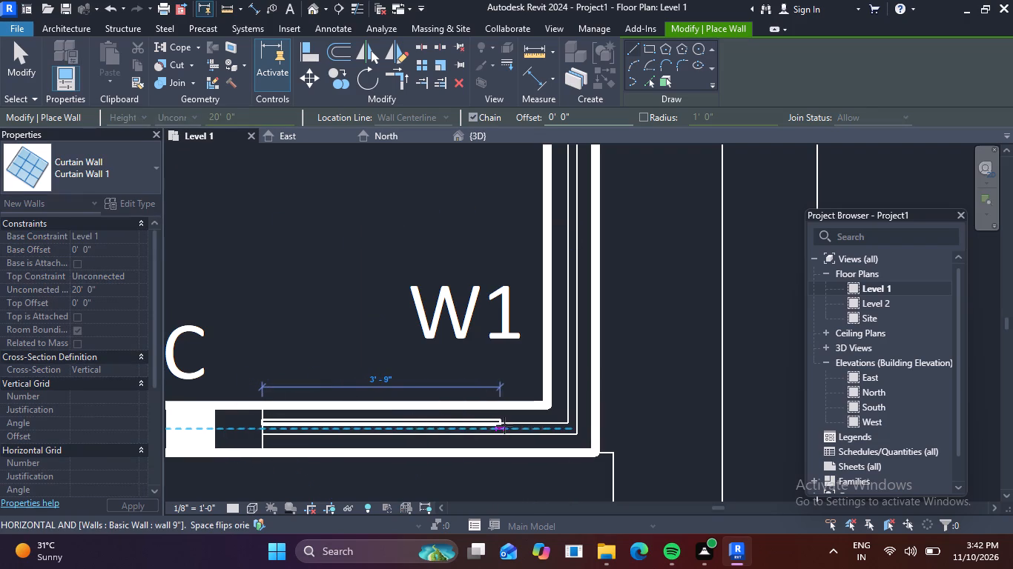
{"action": "key", "text": "space"}
{"action": "key", "text": "space"}
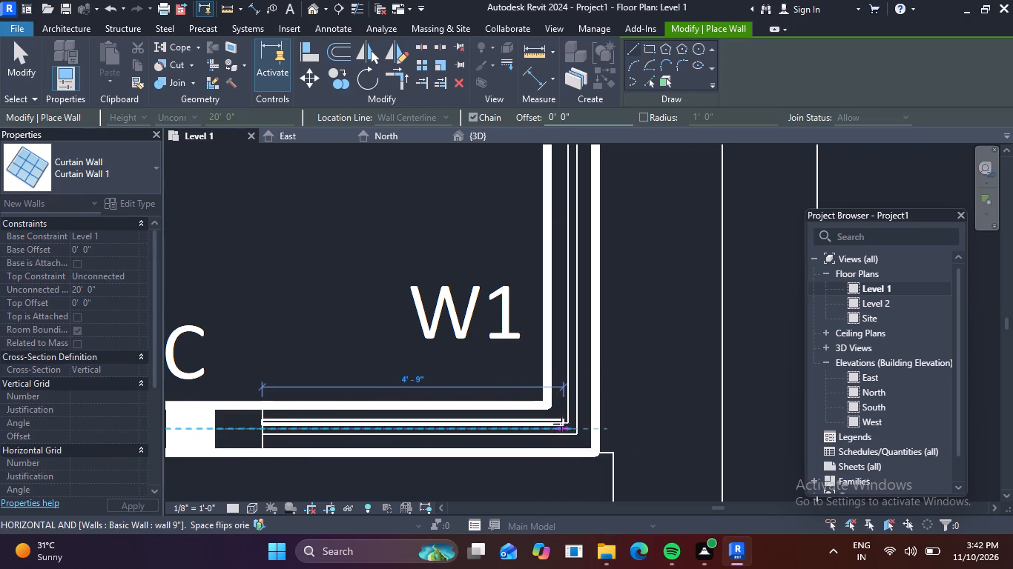
{"action": "left_click", "coordinate": [577, 423]}
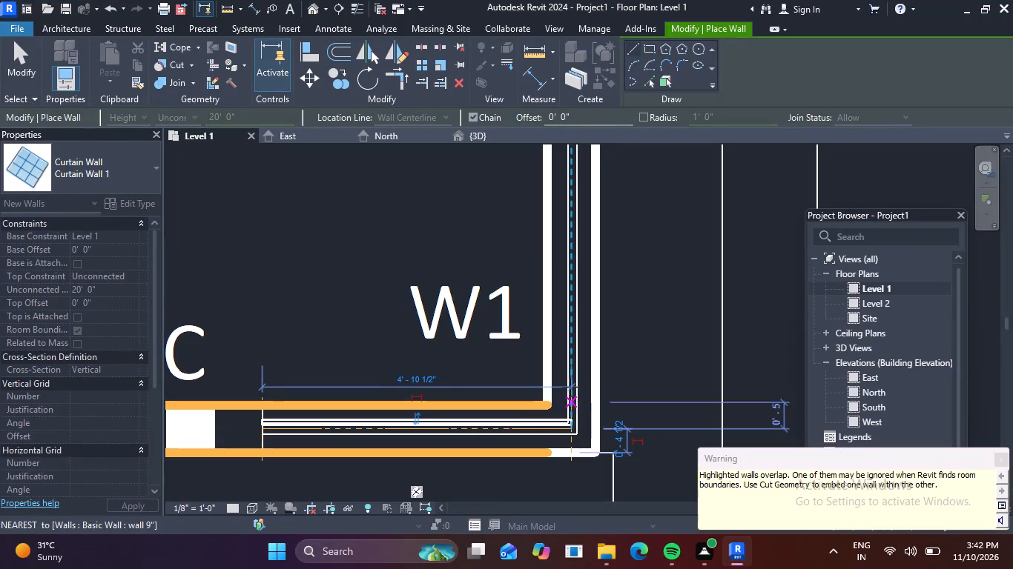
Draw a second Curtain Wall 1 wall down W1's porch-side leg, from the opening's north end to the corner, flipping its orientation.
{"action": "scroll", "coordinate": [581, 221], "scroll_direction": "down", "scroll_amount": 2}
{"action": "middle_click_drag", "start_coordinate": [579, 233], "coordinate": [581, 243]}
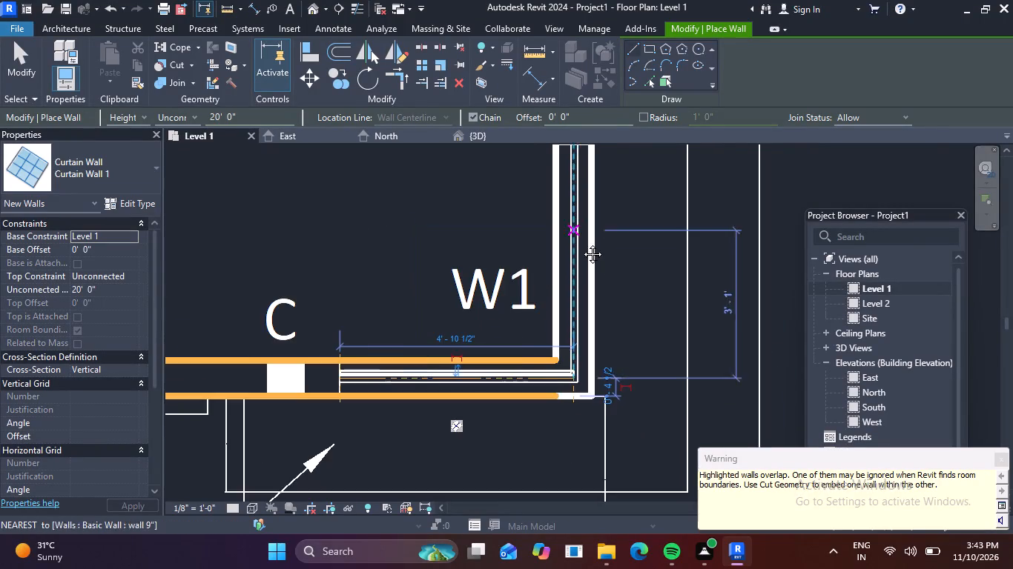
{"action": "middle_click_drag", "start_coordinate": [581, 243], "coordinate": [589, 346]}
{"action": "left_click", "coordinate": [586, 256]}
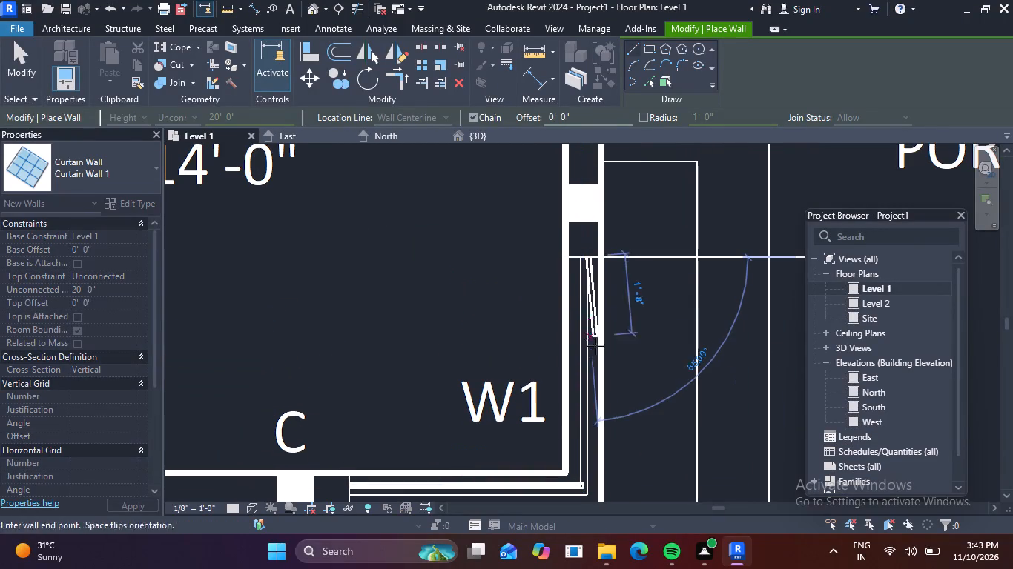
{"action": "key", "text": "space"}
{"action": "middle_click_drag", "start_coordinate": [587, 453], "coordinate": [589, 325]}
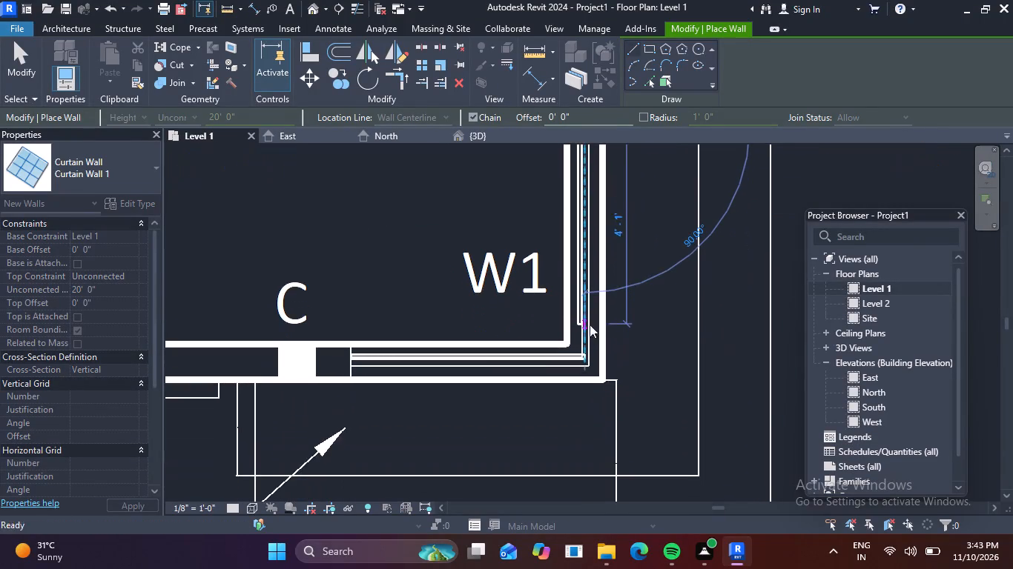
{"action": "scroll", "coordinate": [579, 389], "scroll_direction": "up", "scroll_amount": 5}
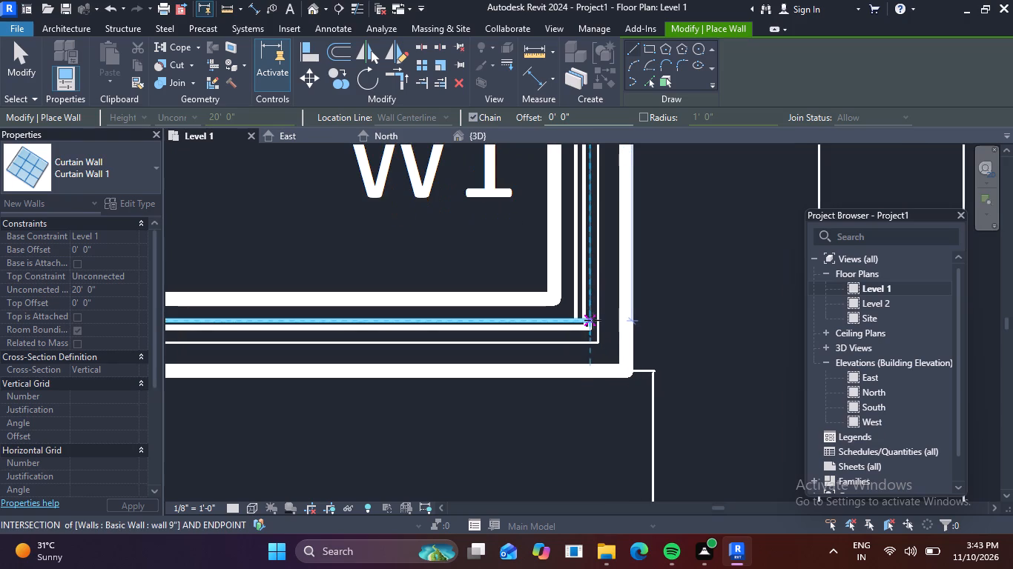
{"action": "left_click", "coordinate": [593, 320]}
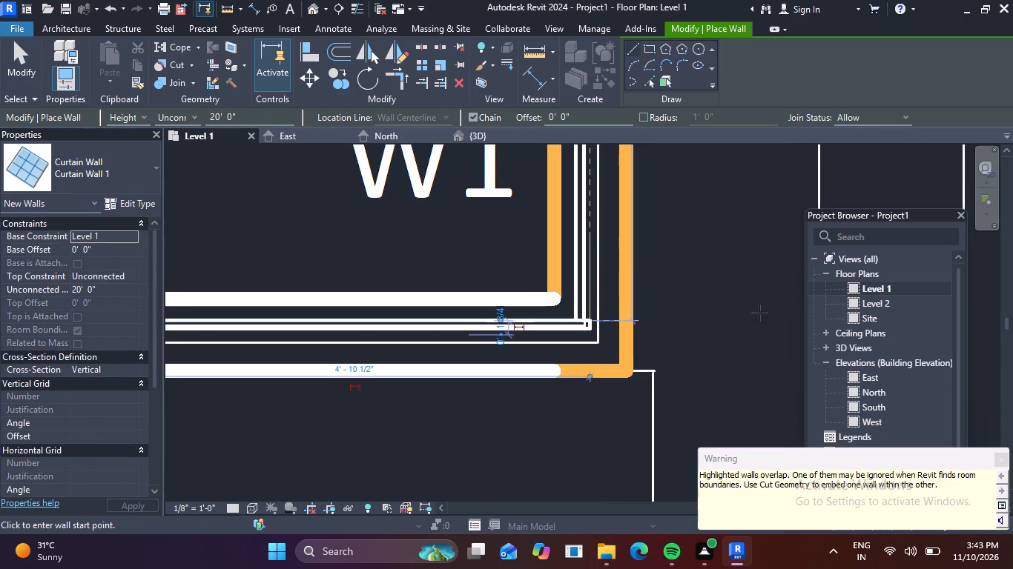
{"action": "key", "text": "Escape"}
{"action": "key", "text": "Escape"}
Check in the 3D view how the two redrawn W1 corner curtain walls sit in the drawing room walls.
{"action": "scroll", "coordinate": [714, 320], "scroll_direction": "down", "scroll_amount": 1}
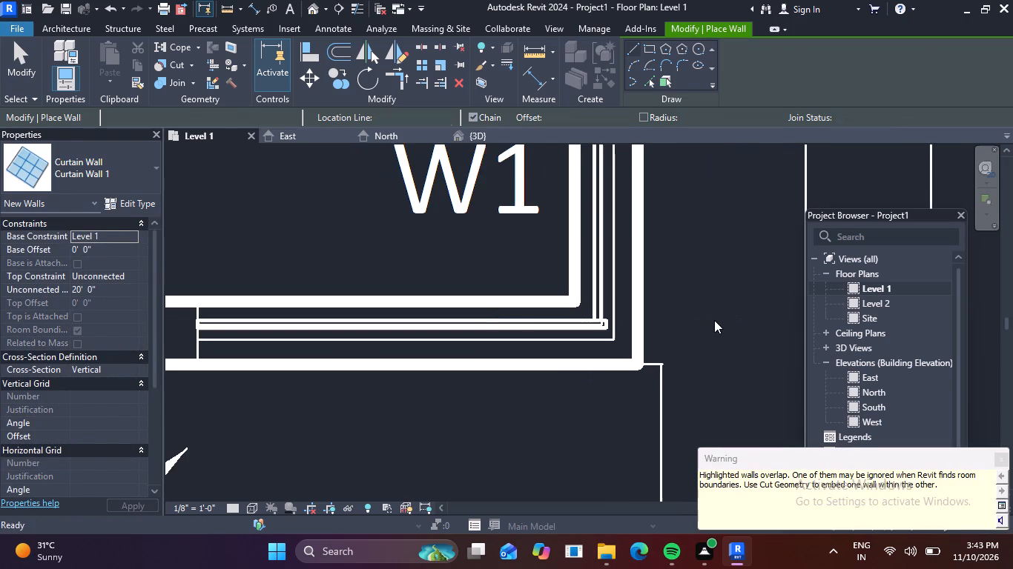
{"action": "scroll", "coordinate": [714, 320], "scroll_direction": "down", "scroll_amount": 3}
{"action": "middle_click_drag", "start_coordinate": [696, 345], "coordinate": [594, 423]}
{"action": "middle_click", "coordinate": [592, 426]}
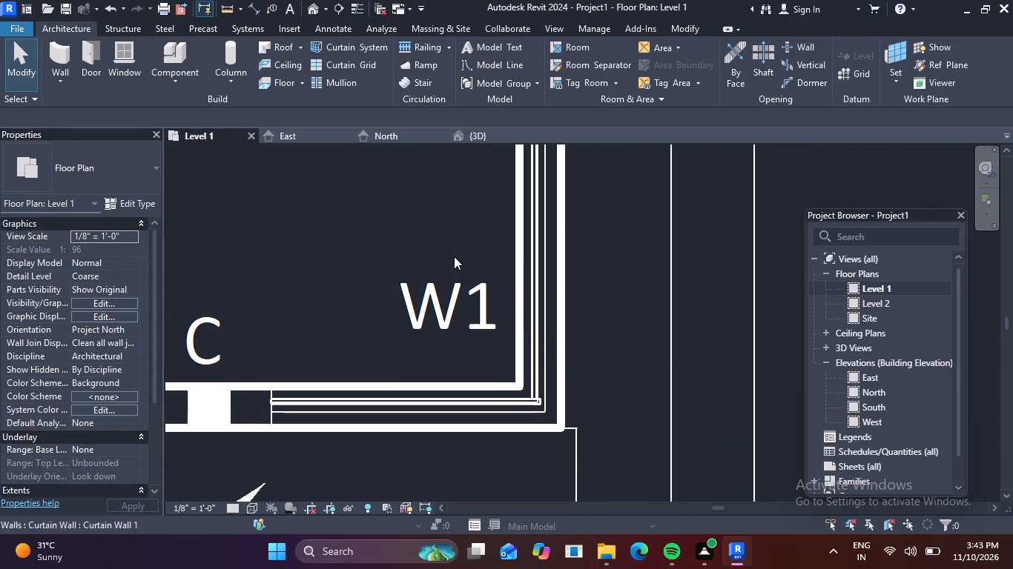
{"action": "left_click", "coordinate": [314, 7]}
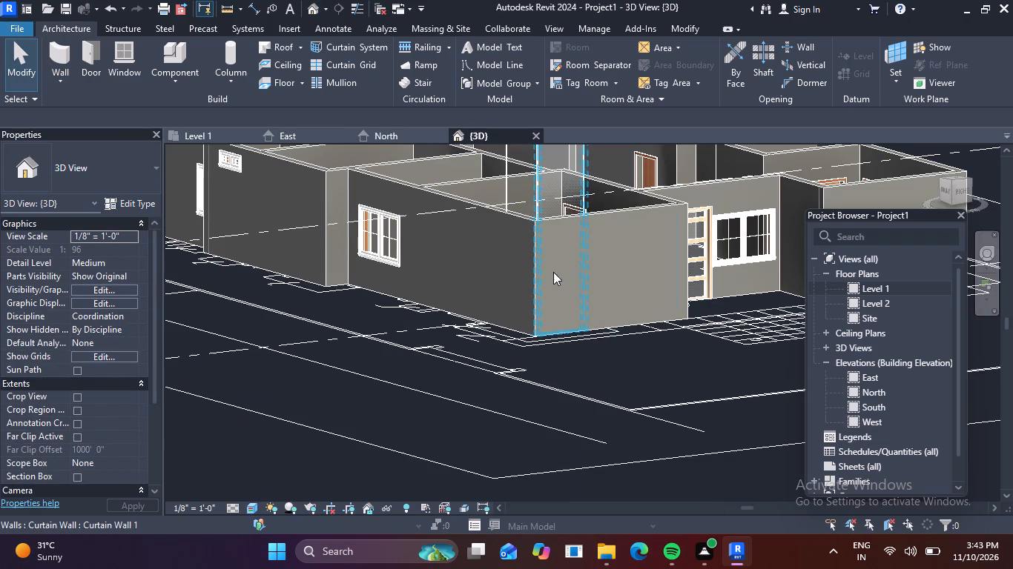
{"action": "scroll", "coordinate": [553, 199], "scroll_direction": "down", "scroll_amount": 1}
{"action": "middle_click_drag", "start_coordinate": [551, 221], "coordinate": [548, 351]}
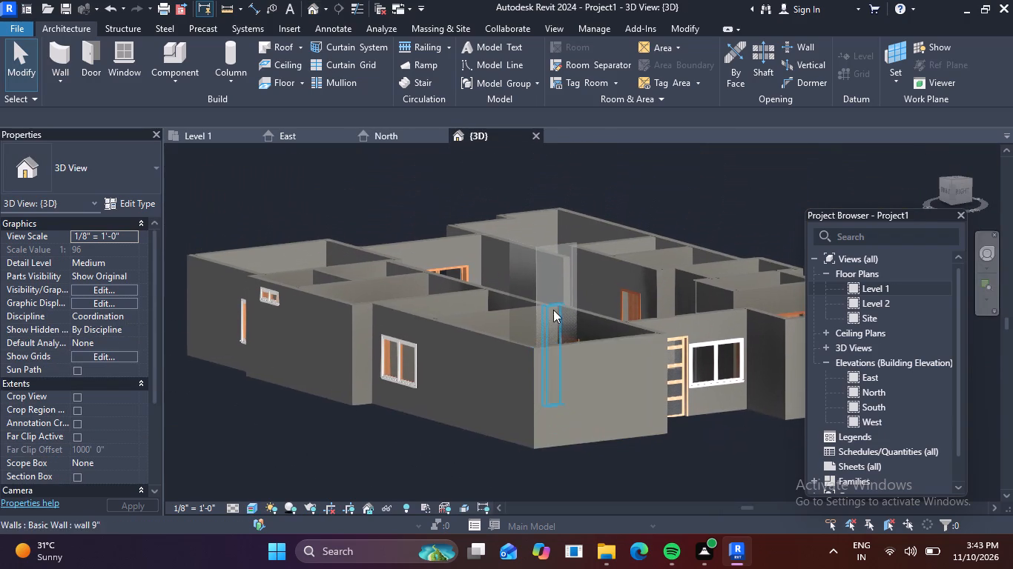
{"action": "scroll", "coordinate": [561, 261], "scroll_direction": "up", "scroll_amount": 4}
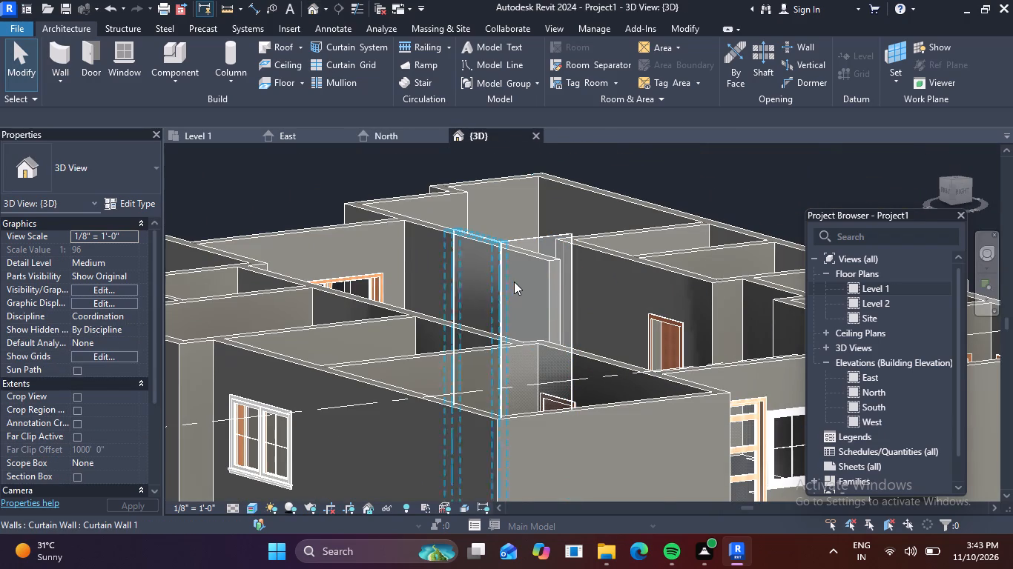
In the East elevation, set the length of W1's porch-side curtain wall to 4' 10.5".
{"action": "left_click", "coordinate": [859, 379]}
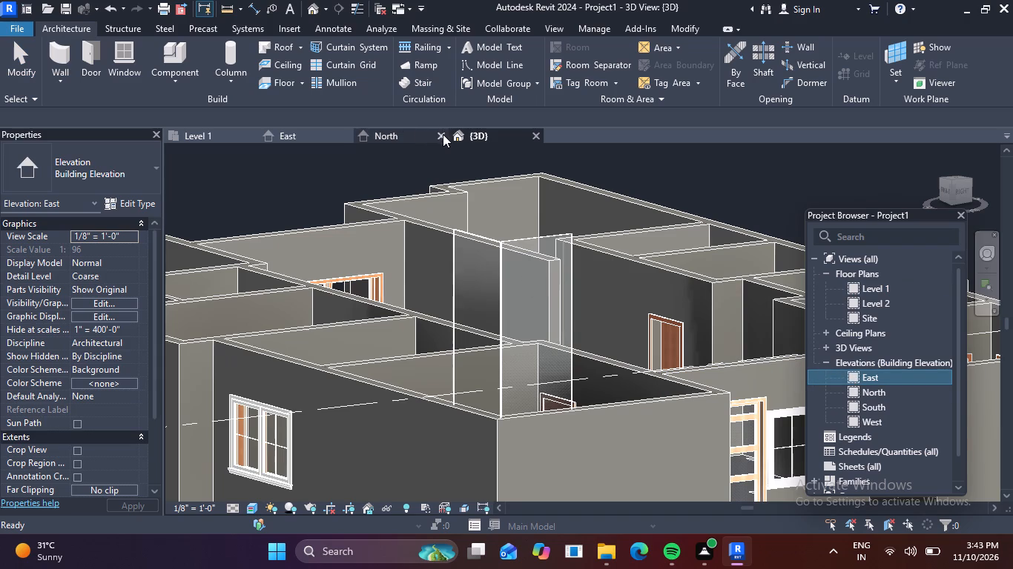
{"action": "left_click", "coordinate": [314, 134]}
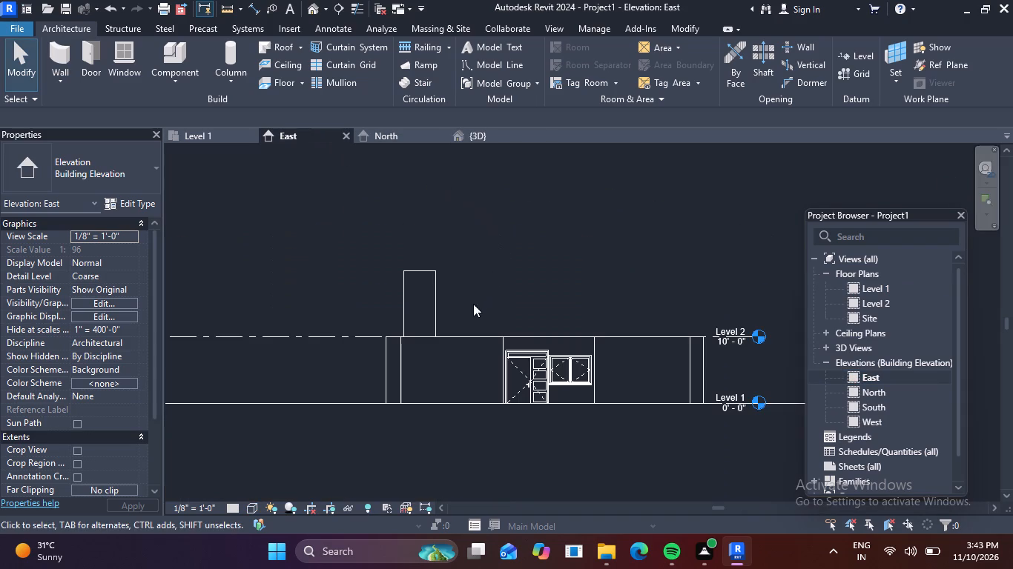
{"action": "scroll", "coordinate": [420, 326], "scroll_direction": "up", "scroll_amount": 4}
{"action": "left_click", "coordinate": [426, 234]}
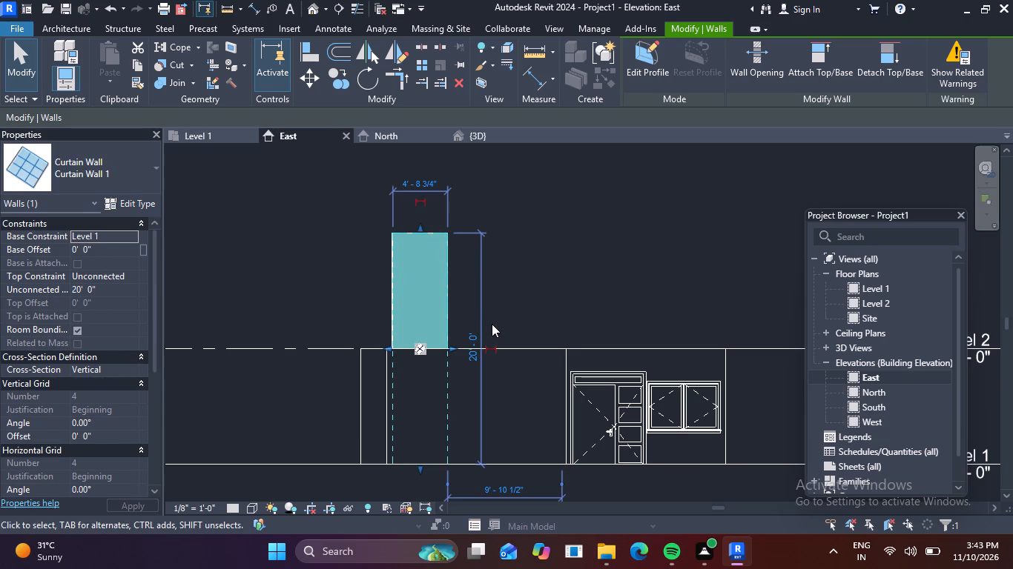
{"action": "scroll", "coordinate": [420, 184], "scroll_direction": "up", "scroll_amount": 4}
{"action": "left_click", "coordinate": [419, 190]}
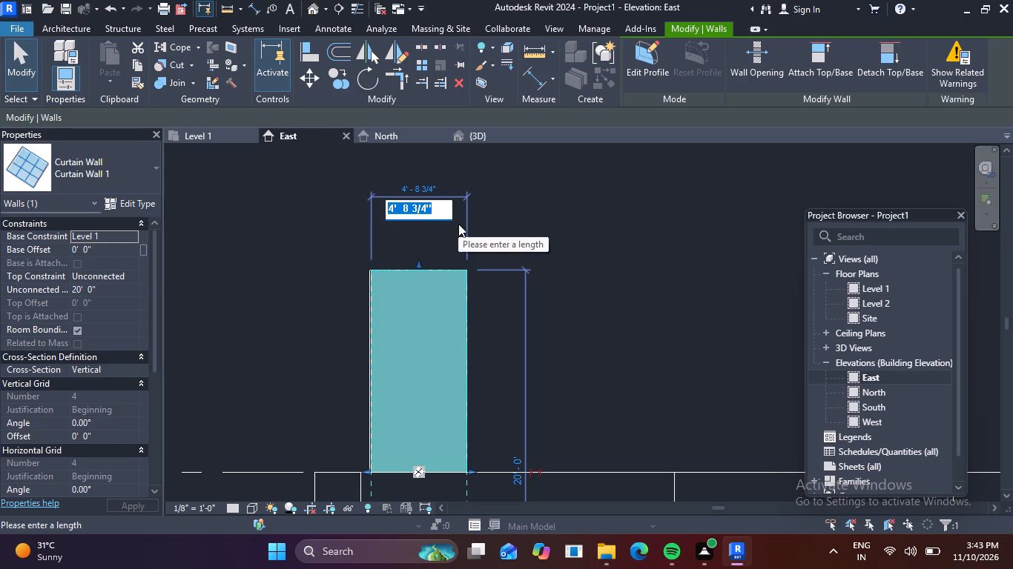
{"action": "key", "text": "BackSpace"}
{"action": "type", "text": "4'"}
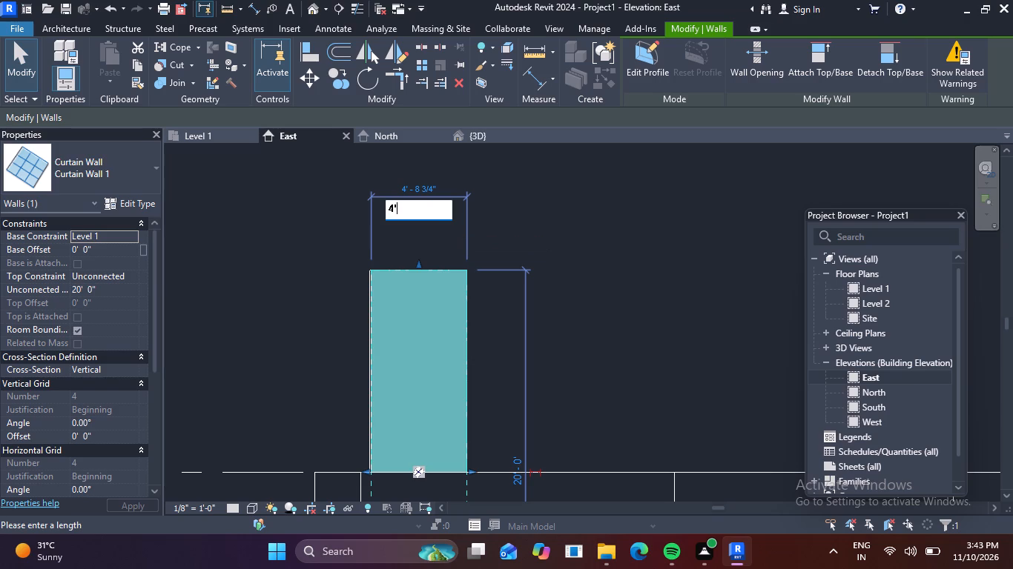
{"action": "type", "text": "10"}
{"action": "type", "text": ".5"}
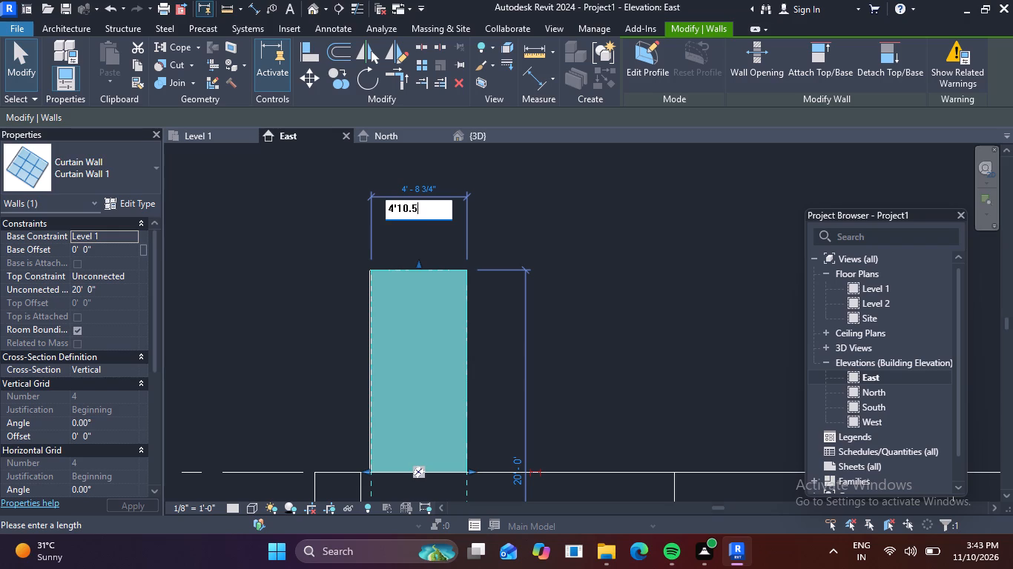
{"action": "key", "text": "Return"}
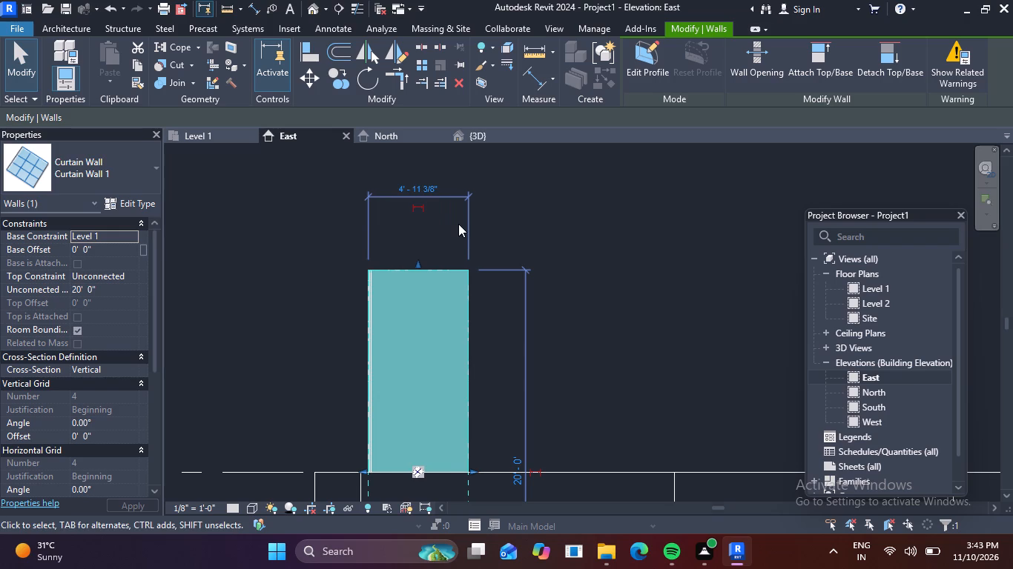
Set the porch-side curtain wall's height to 10'.
{"action": "scroll", "coordinate": [485, 228], "scroll_direction": "down", "scroll_amount": 2}
{"action": "middle_click_drag", "start_coordinate": [529, 283], "coordinate": [481, 216]}
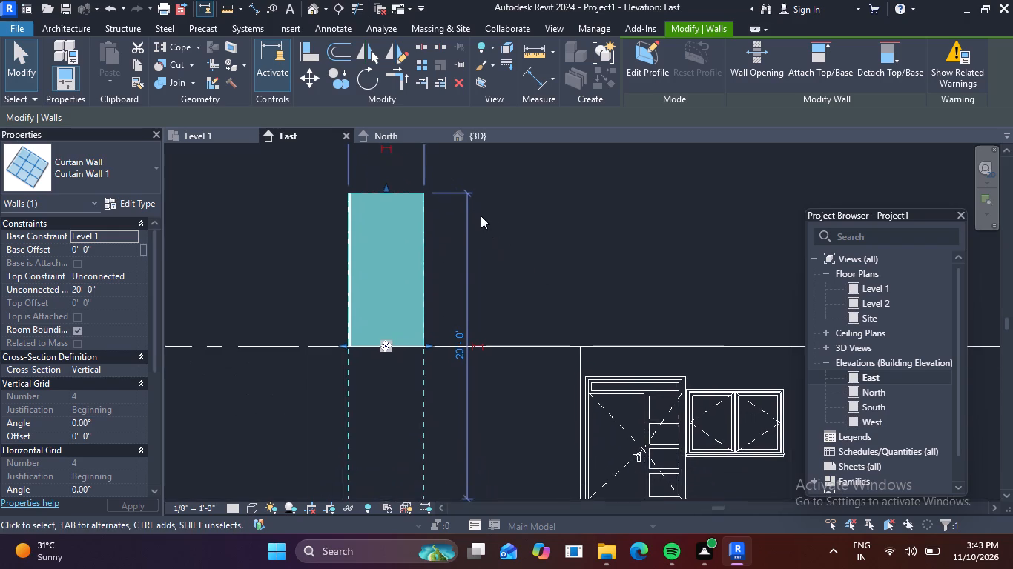
{"action": "scroll", "coordinate": [456, 373], "scroll_direction": "up", "scroll_amount": 4}
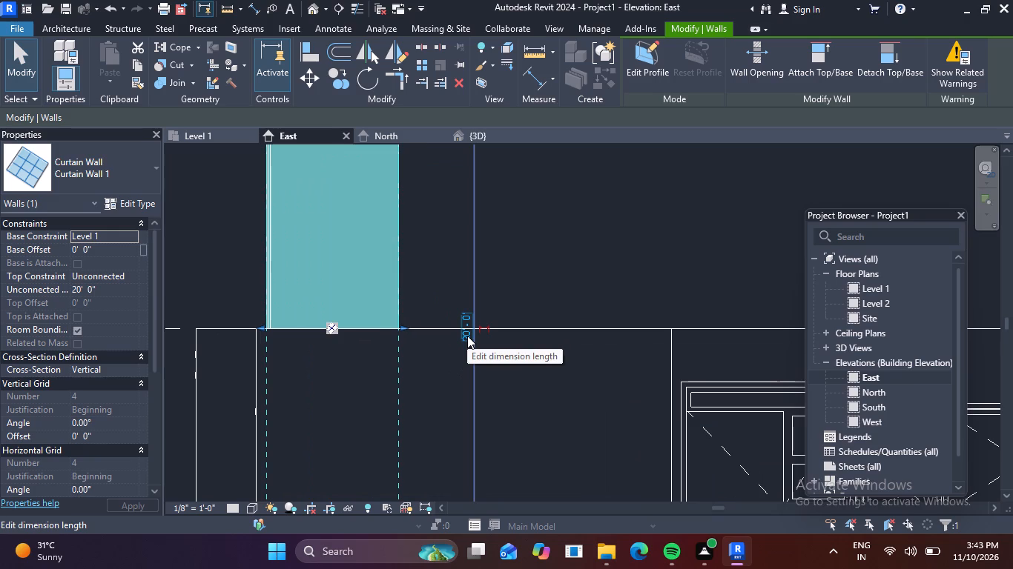
{"action": "left_click", "coordinate": [467, 336]}
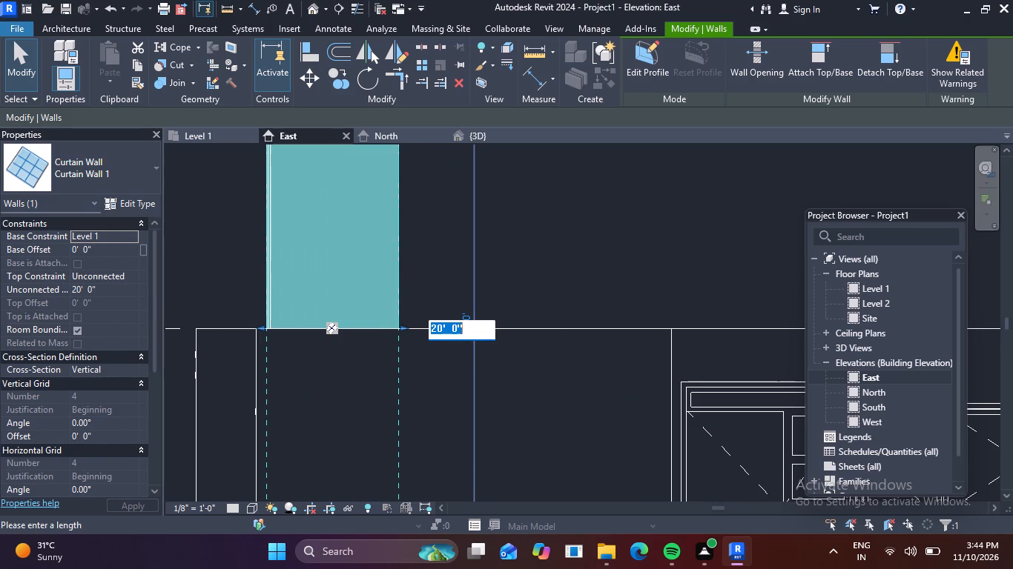
{"action": "type", "text": "10"}
{"action": "key", "text": "apostrophe"}
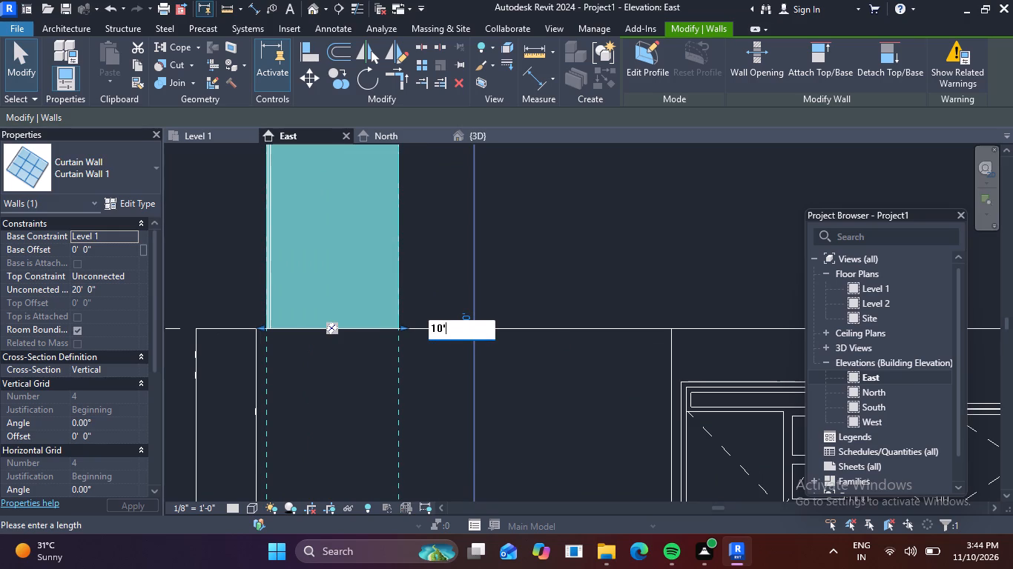
{"action": "key", "text": "Return"}
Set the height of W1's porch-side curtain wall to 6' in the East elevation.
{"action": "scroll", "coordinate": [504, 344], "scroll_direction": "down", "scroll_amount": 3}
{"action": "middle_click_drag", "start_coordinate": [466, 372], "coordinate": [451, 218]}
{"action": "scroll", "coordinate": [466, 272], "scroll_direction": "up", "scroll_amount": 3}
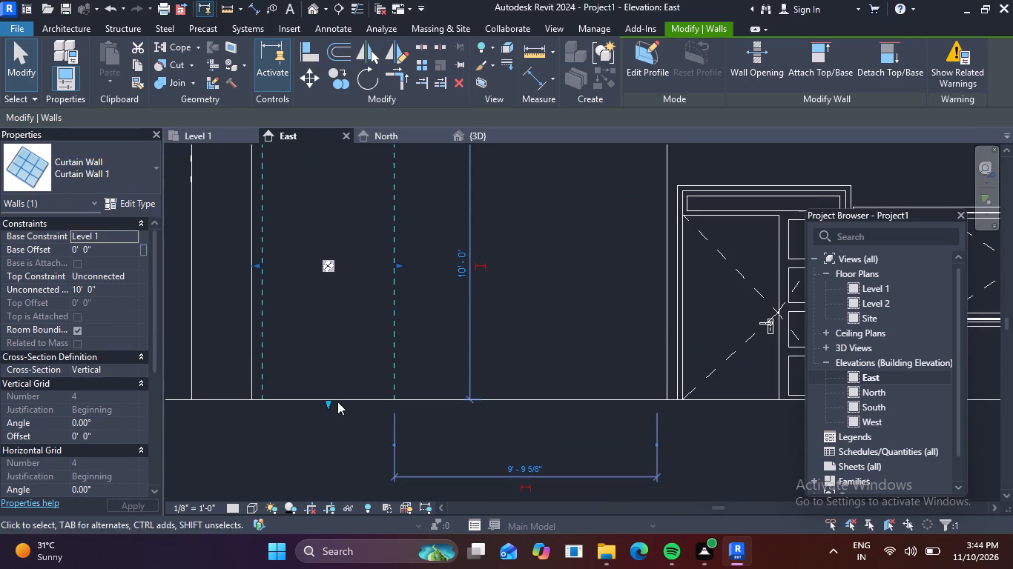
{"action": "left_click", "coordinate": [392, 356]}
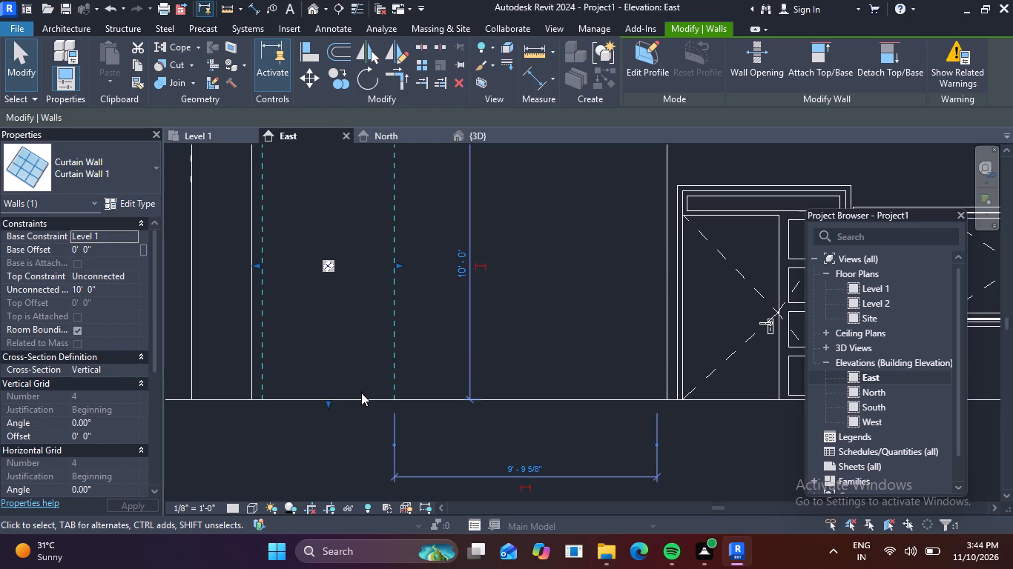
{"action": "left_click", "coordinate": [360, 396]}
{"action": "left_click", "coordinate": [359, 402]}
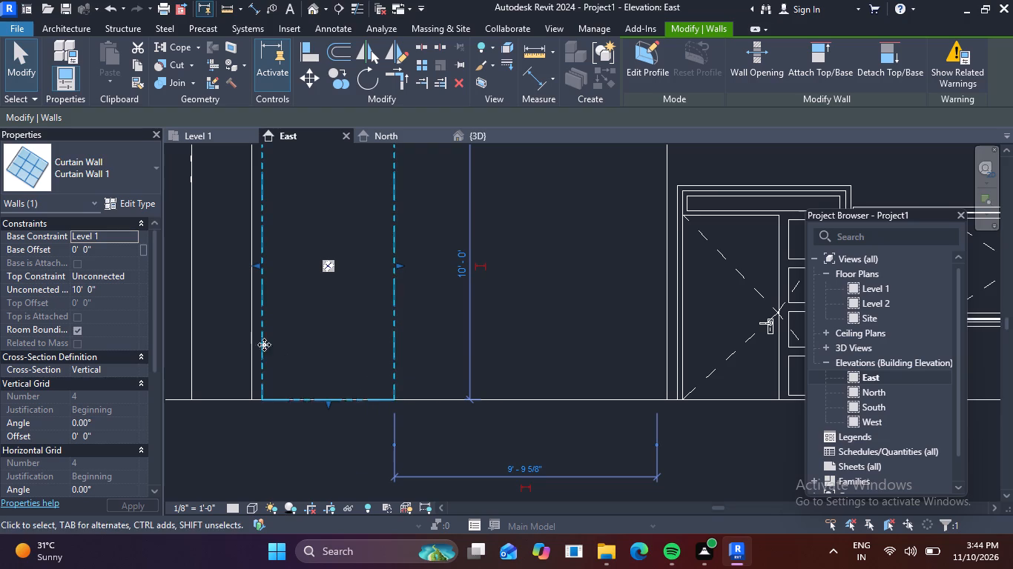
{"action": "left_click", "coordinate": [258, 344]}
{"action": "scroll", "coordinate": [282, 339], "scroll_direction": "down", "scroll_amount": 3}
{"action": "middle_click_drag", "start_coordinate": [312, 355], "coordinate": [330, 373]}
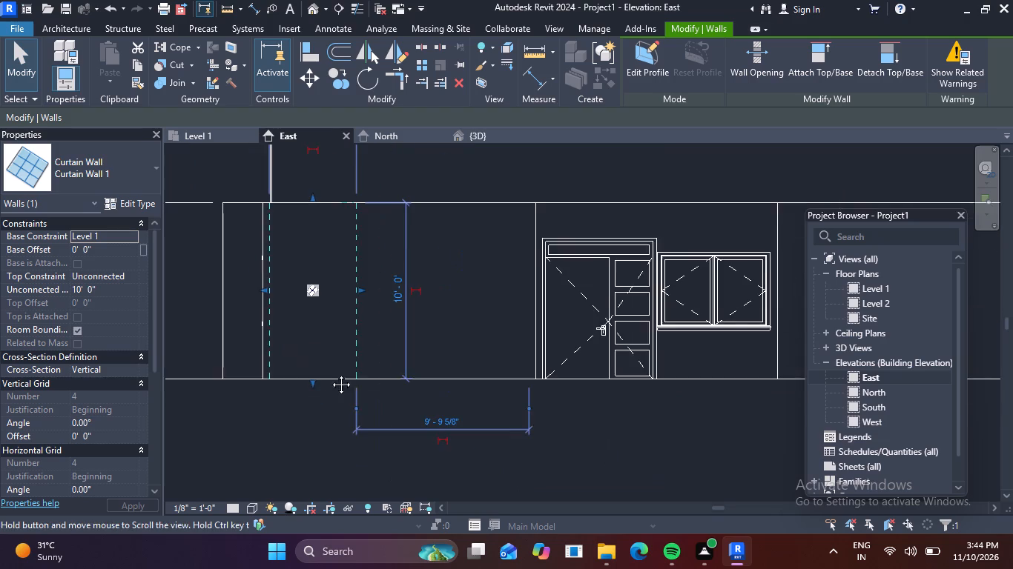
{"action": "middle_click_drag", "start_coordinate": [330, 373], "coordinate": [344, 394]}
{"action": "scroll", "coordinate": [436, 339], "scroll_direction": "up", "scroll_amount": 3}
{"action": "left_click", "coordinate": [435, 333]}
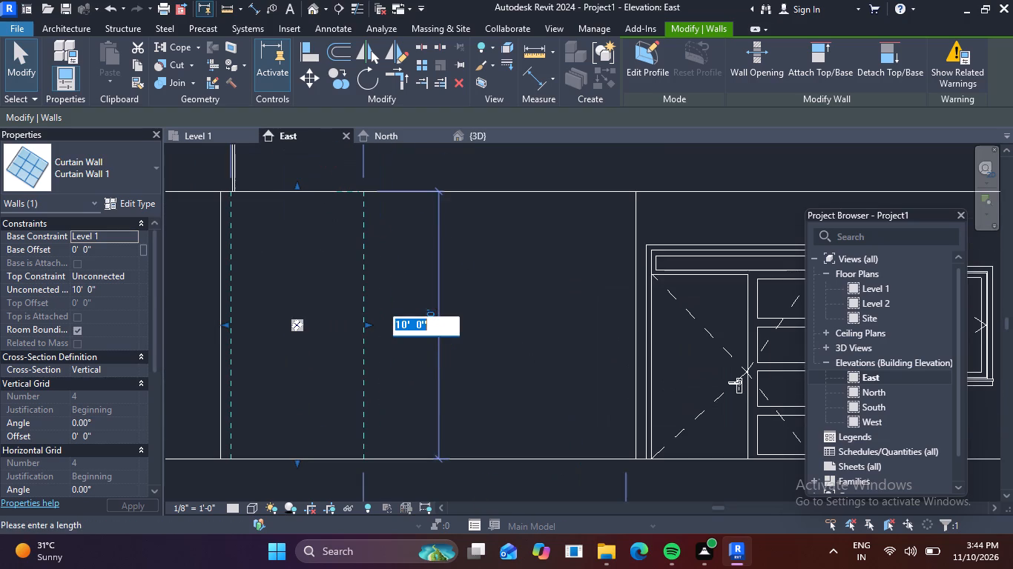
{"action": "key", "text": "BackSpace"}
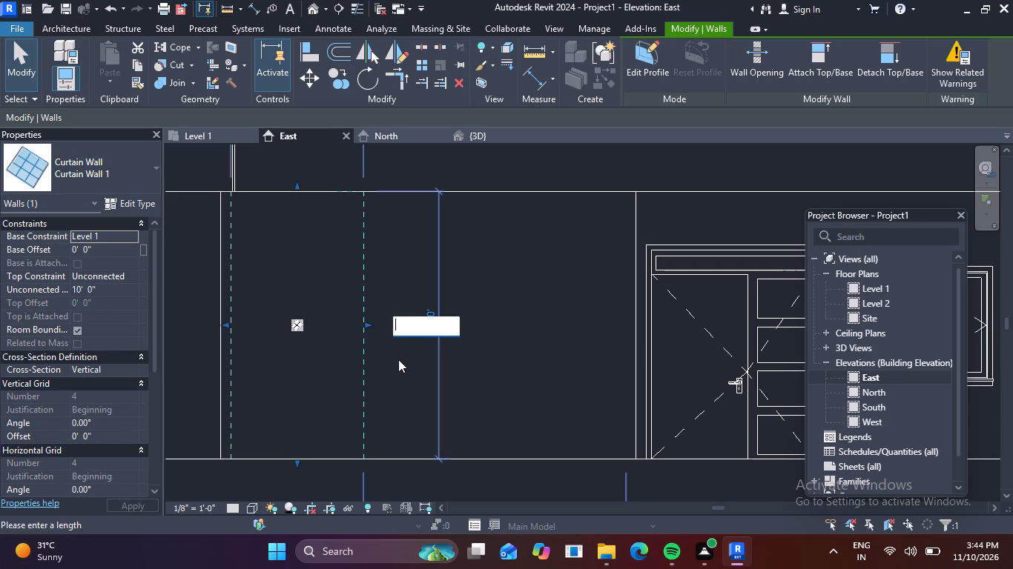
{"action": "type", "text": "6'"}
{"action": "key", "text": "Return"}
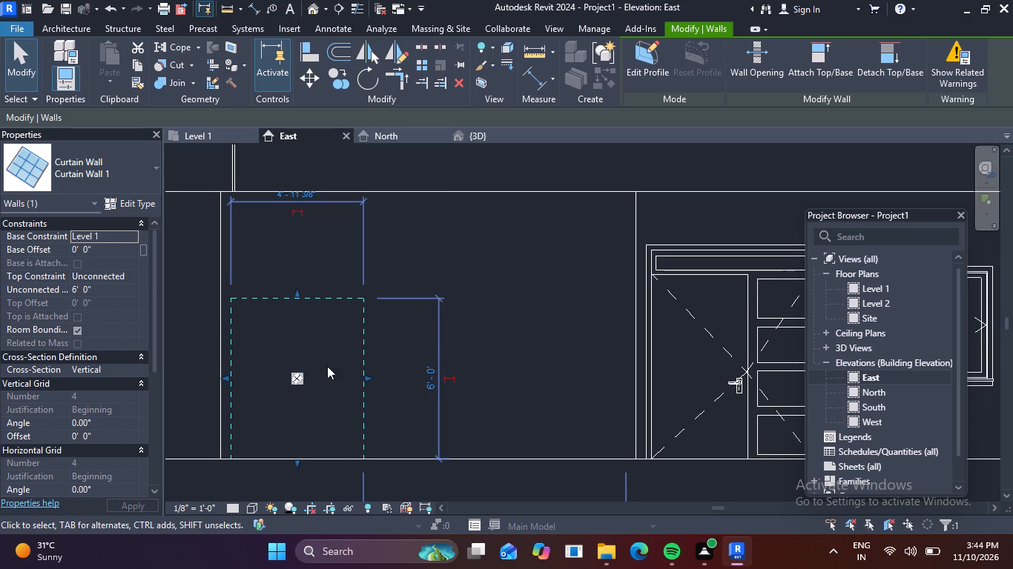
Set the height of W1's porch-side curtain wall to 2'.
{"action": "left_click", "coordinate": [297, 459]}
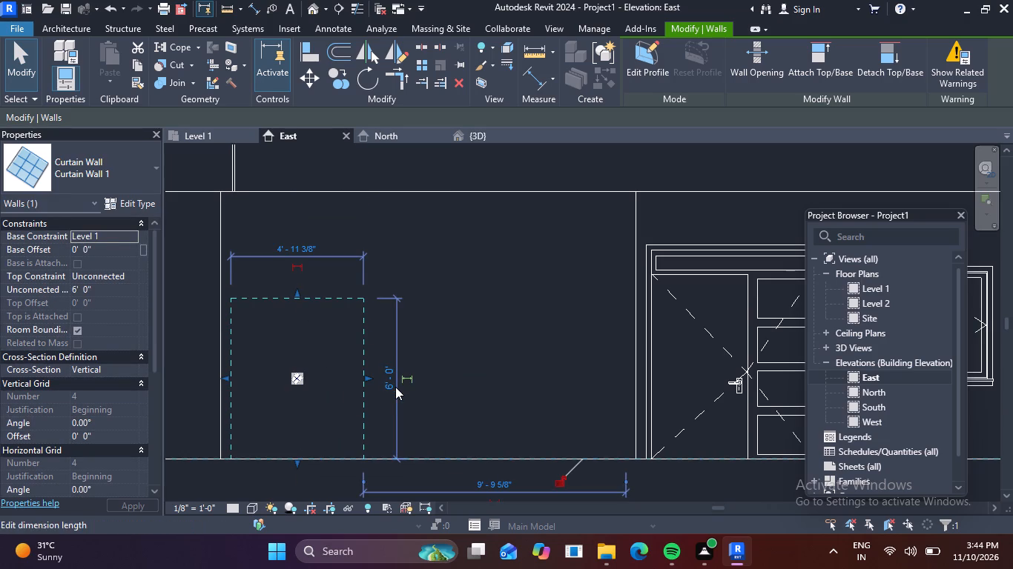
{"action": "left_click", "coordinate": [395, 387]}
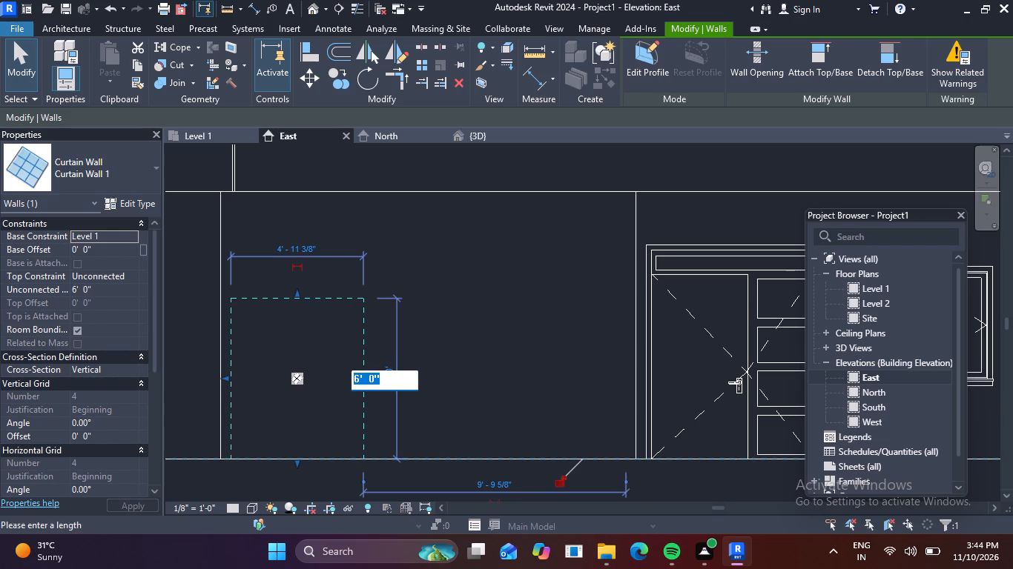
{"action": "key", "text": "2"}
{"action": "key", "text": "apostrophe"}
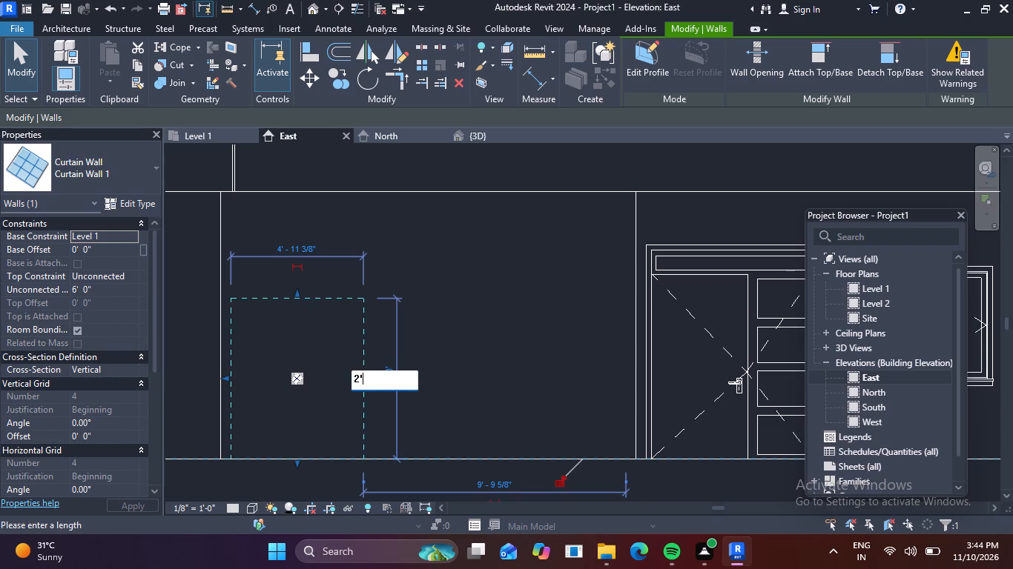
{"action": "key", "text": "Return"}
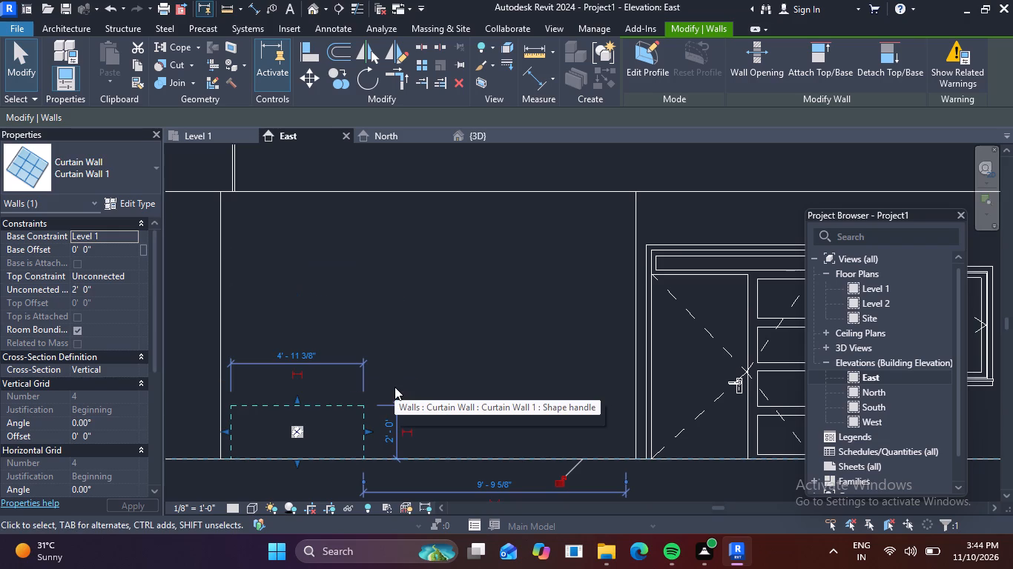
Set the height of W1's porch-side curtain wall to 8'.
{"action": "left_click", "coordinate": [390, 433]}
{"action": "key", "text": "BackSpace"}
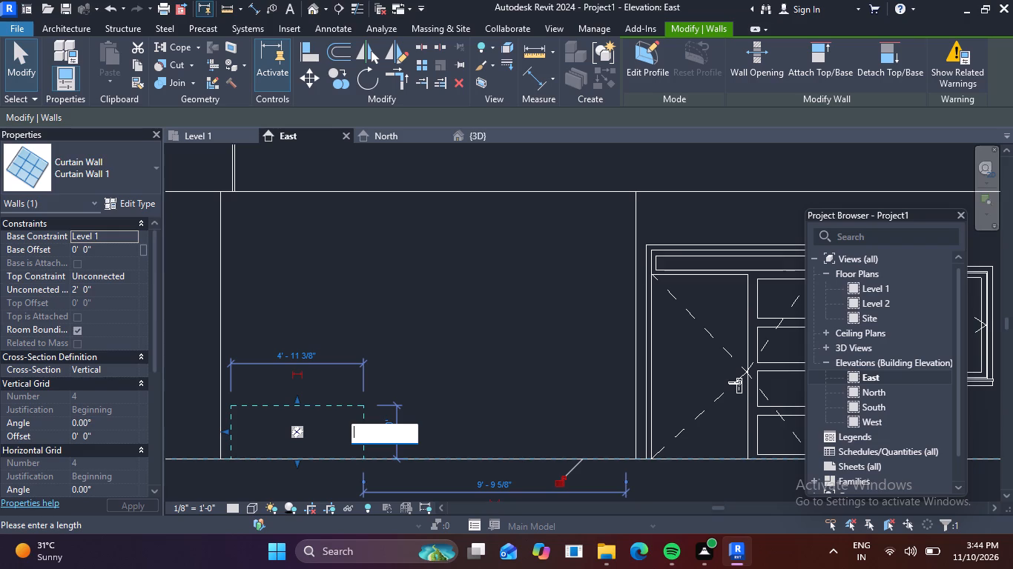
{"action": "type", "text": "8'"}
{"action": "key", "text": "Return"}
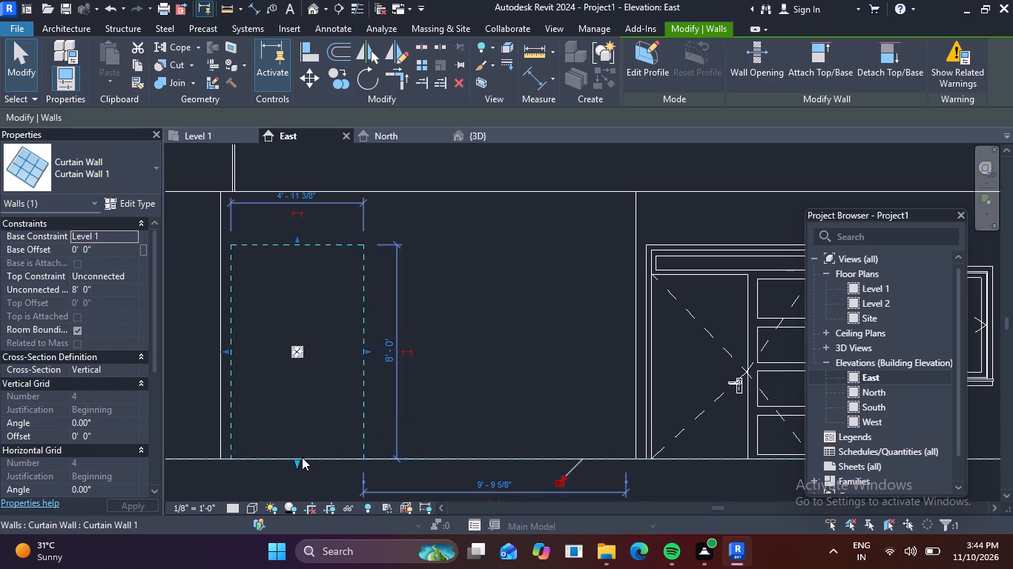
Raise only the bottom edge of the porch-side curtain wall to about 2' 5" above Level 1.
{"action": "left_click_drag", "start_coordinate": [298, 463], "coordinate": [313, 430]}
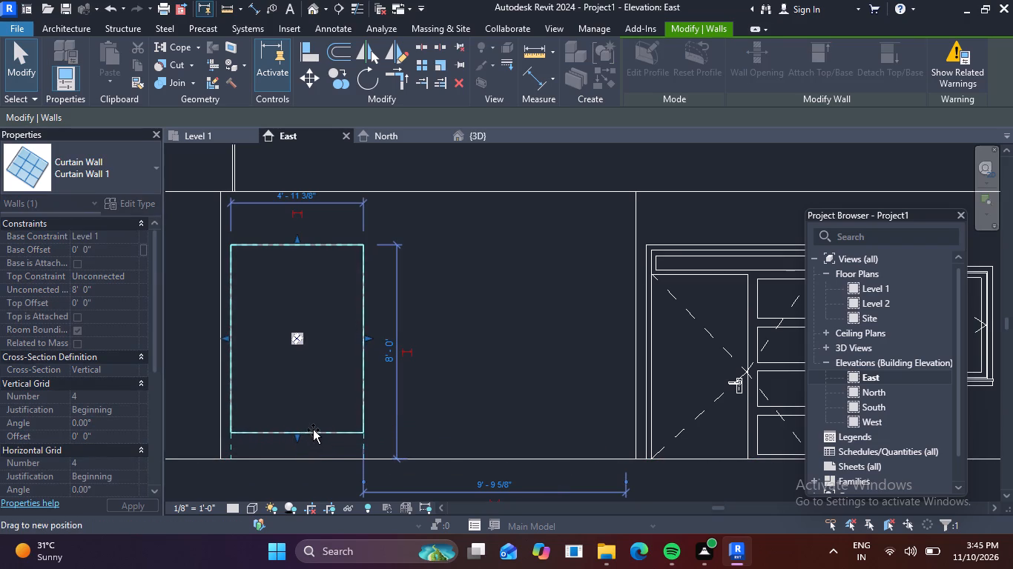
{"action": "left_click_drag", "start_coordinate": [313, 430], "coordinate": [329, 402]}
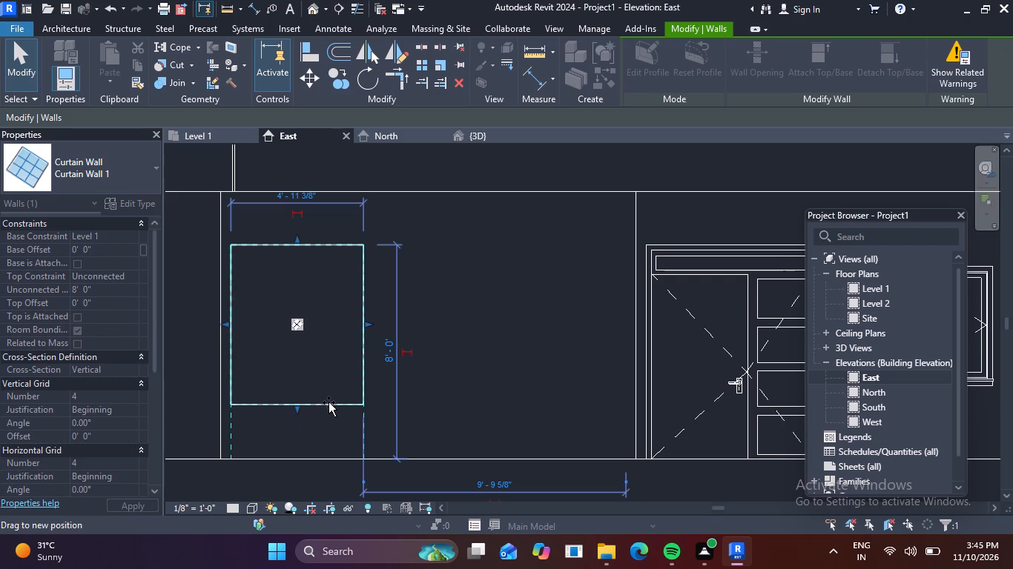
{"action": "left_click_drag", "start_coordinate": [329, 402], "coordinate": [332, 393]}
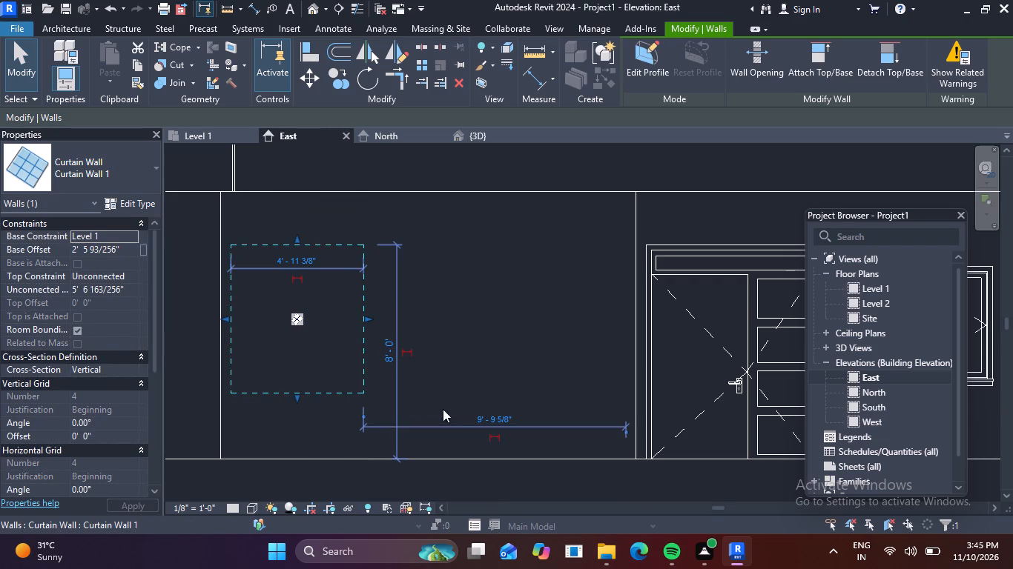
{"action": "key", "text": "Escape"}
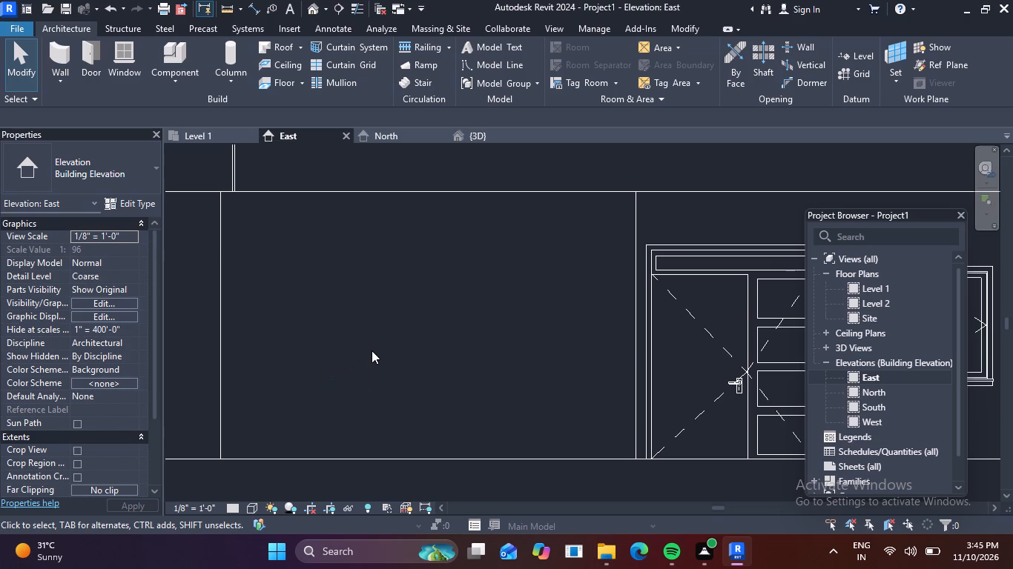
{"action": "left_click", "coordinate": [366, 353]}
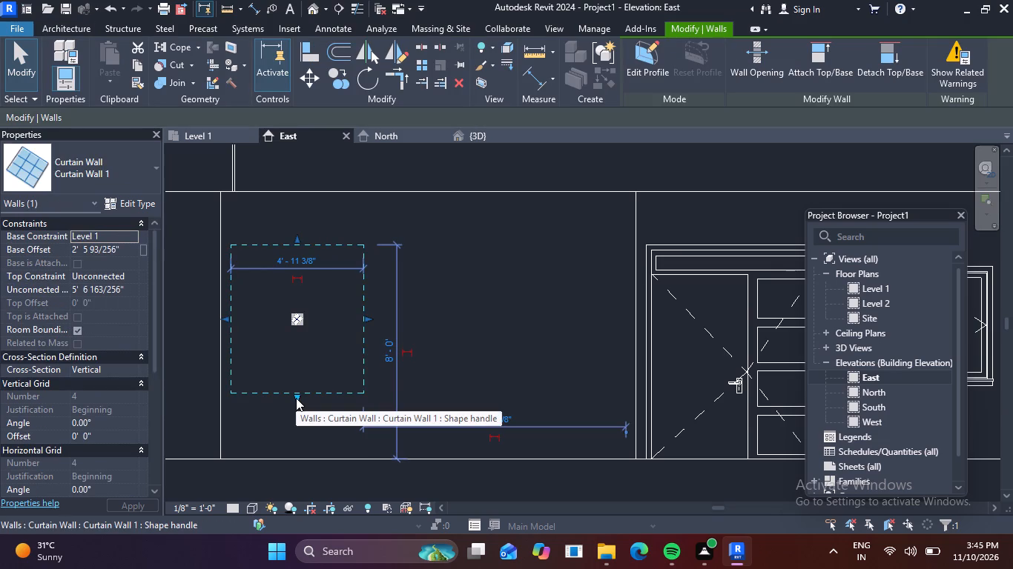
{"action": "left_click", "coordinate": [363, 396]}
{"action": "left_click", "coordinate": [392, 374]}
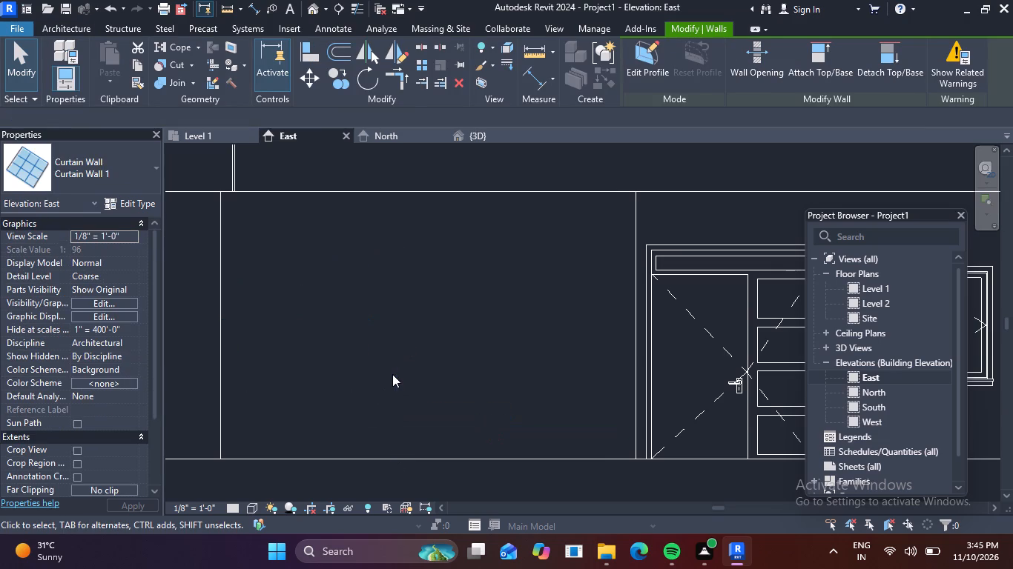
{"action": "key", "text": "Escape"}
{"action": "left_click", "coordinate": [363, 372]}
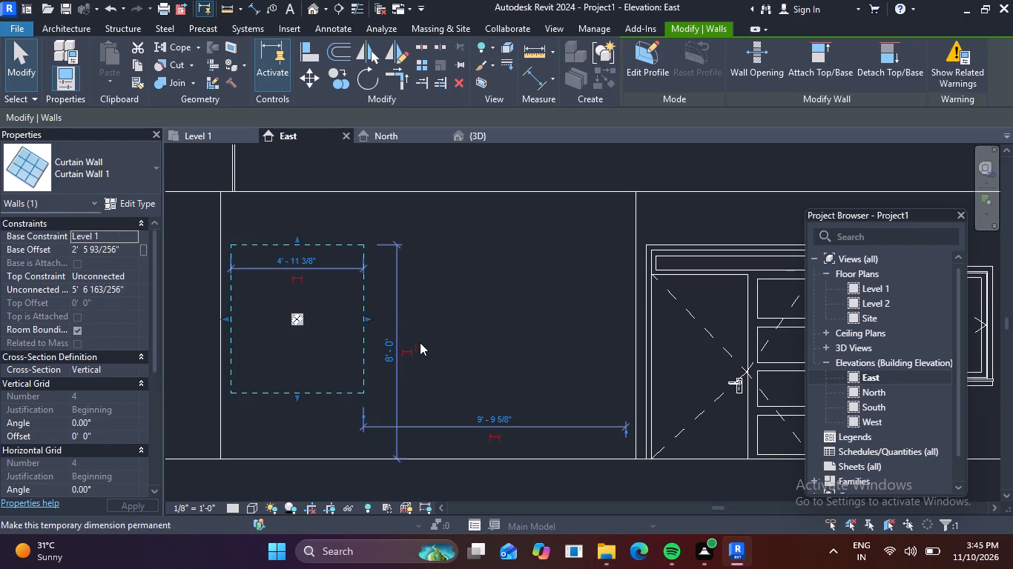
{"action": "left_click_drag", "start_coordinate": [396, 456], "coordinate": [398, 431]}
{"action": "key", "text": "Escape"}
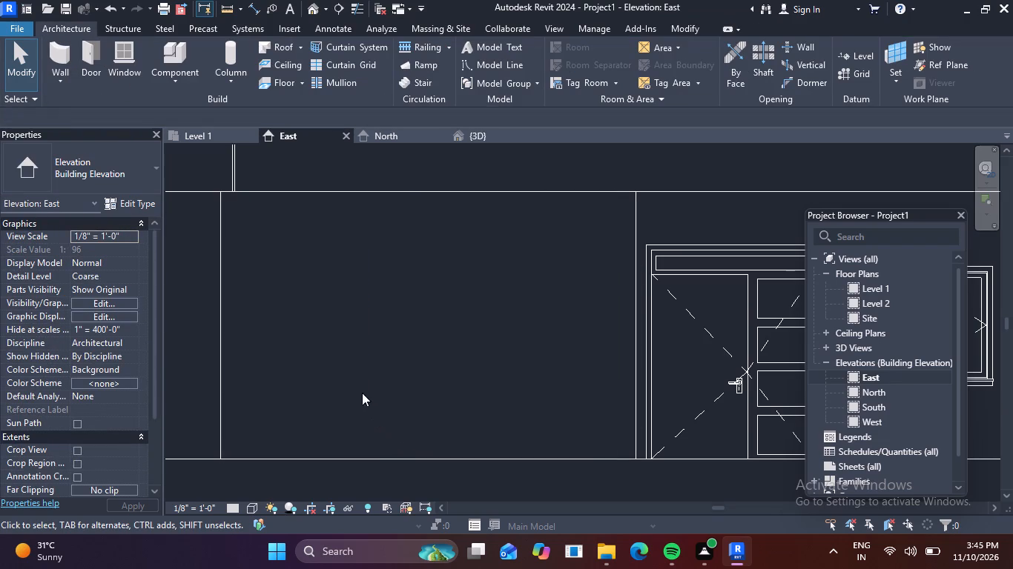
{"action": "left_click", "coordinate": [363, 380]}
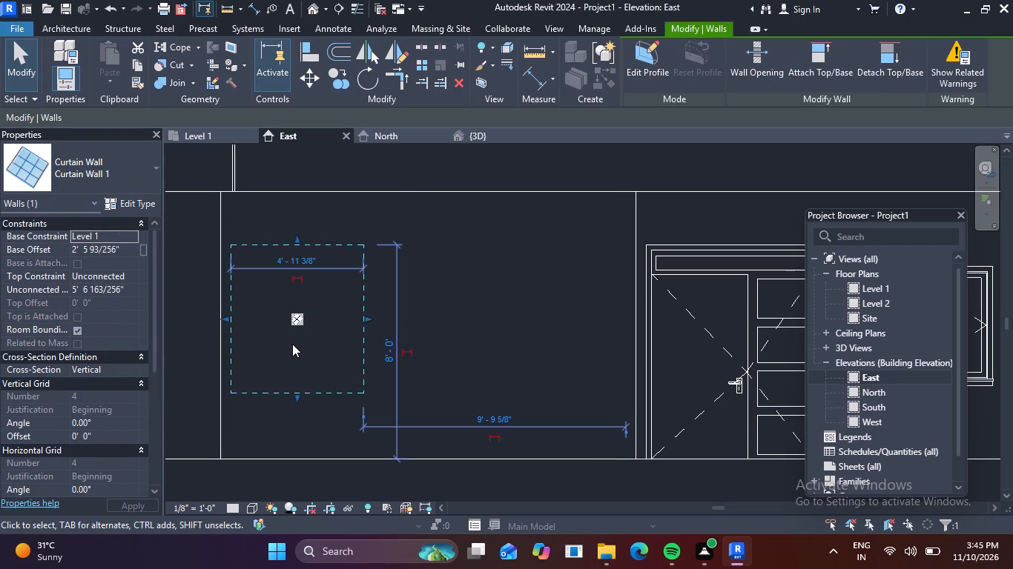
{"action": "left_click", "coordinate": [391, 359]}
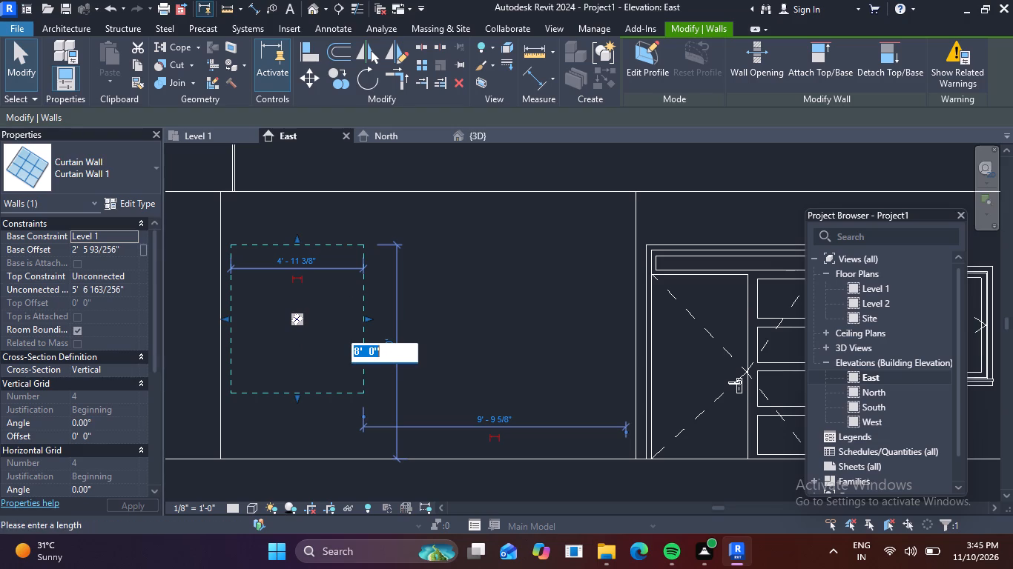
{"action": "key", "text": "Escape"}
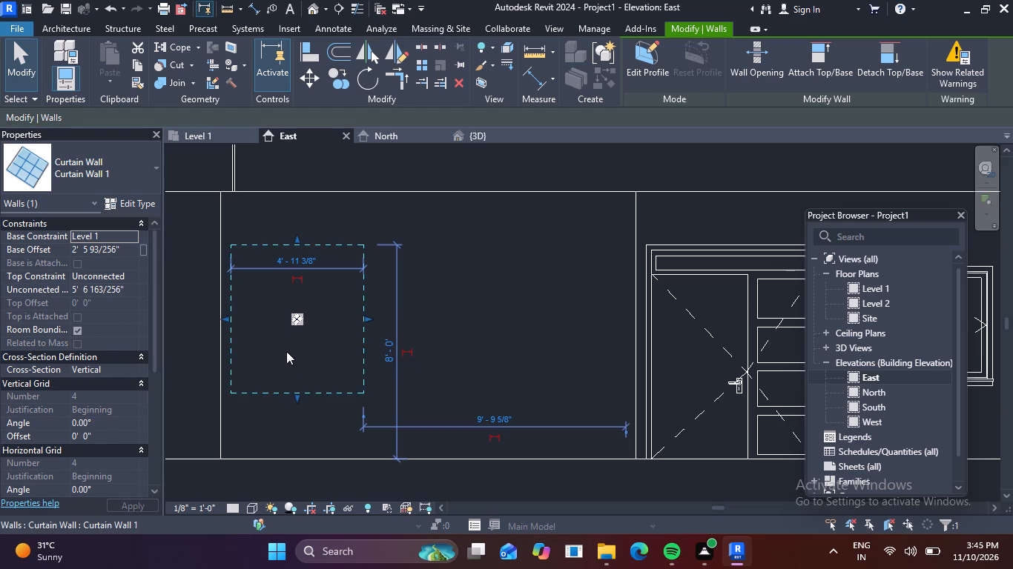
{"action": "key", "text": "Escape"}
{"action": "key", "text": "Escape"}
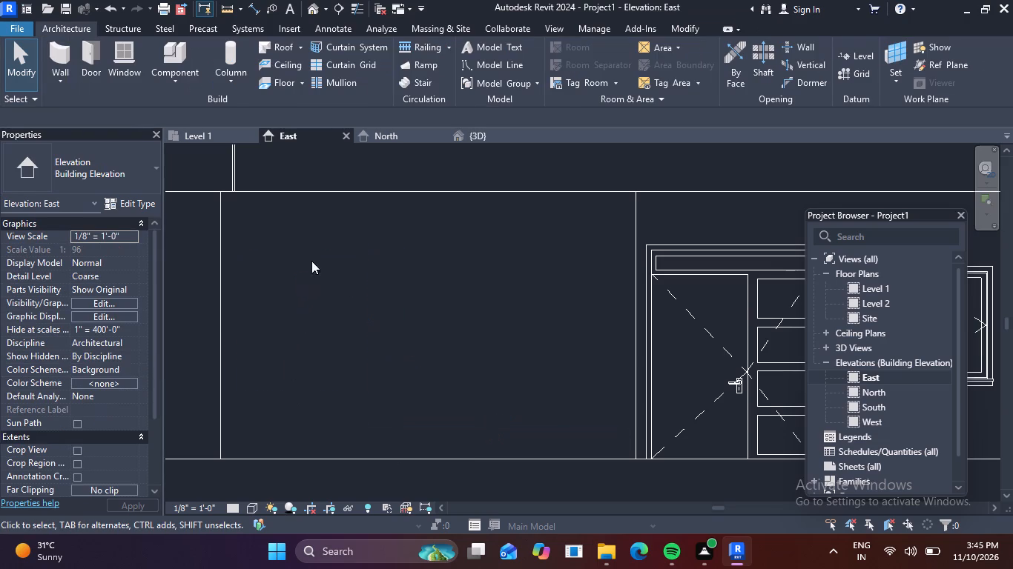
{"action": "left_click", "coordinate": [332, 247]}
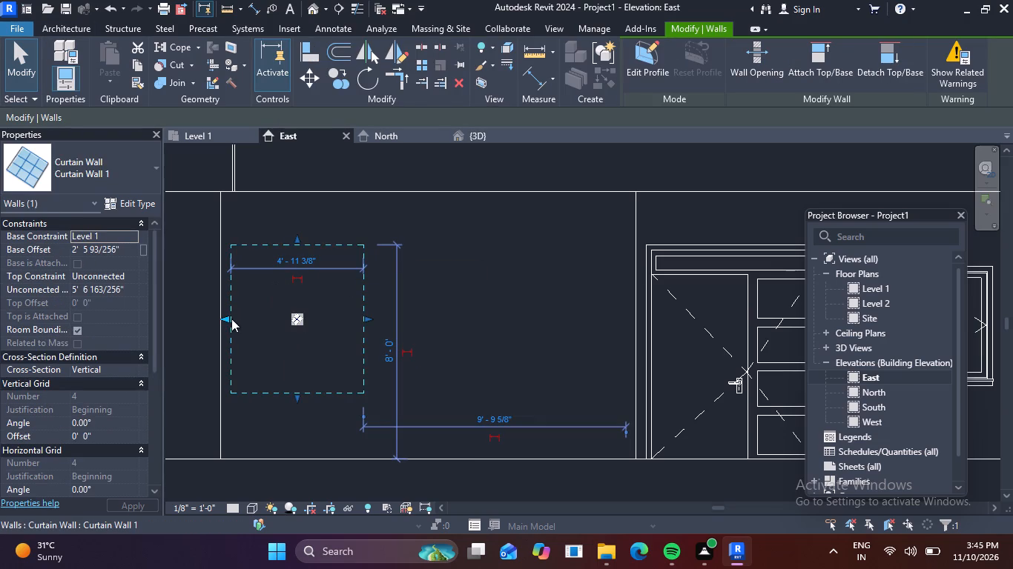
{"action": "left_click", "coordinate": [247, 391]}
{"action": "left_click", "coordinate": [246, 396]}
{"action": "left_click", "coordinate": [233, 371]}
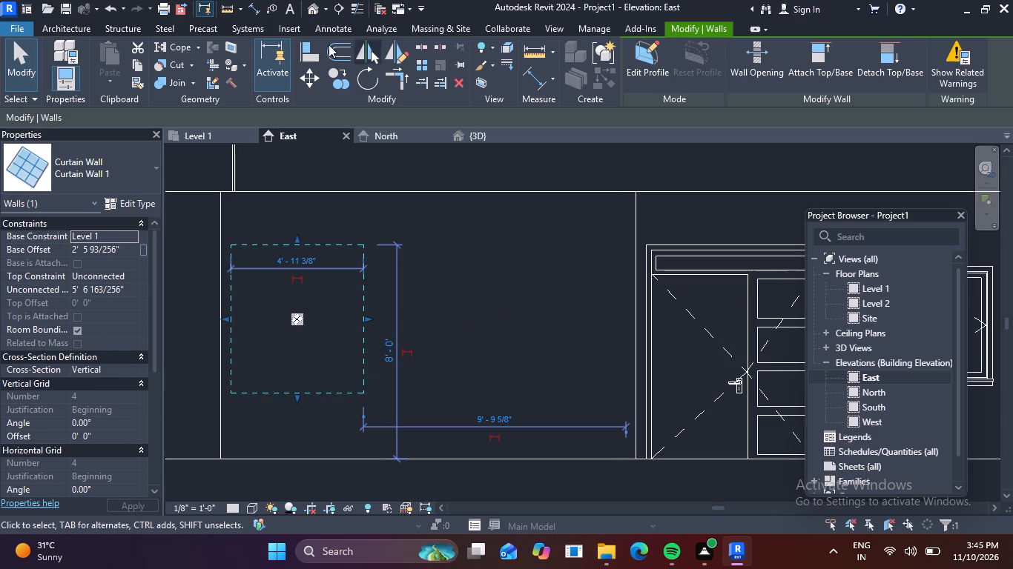
Check the resized porch-side curtain wall at the drawing room corner in the 3D view.
{"action": "left_click", "coordinate": [315, 13]}
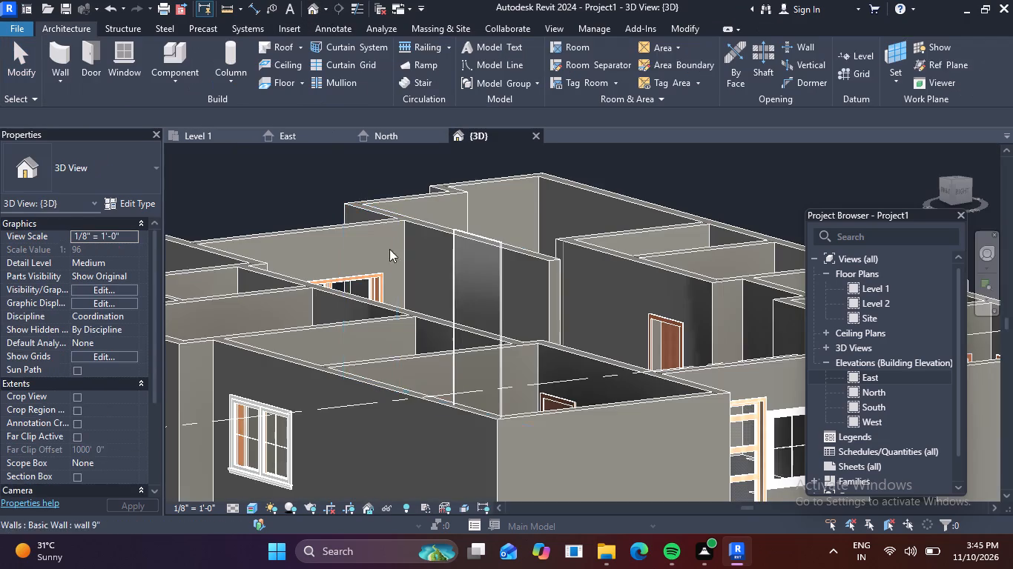
{"action": "scroll", "coordinate": [477, 348], "scroll_direction": "down", "scroll_amount": 3}
{"action": "middle_click_drag", "start_coordinate": [489, 373], "coordinate": [361, 194]}
{"action": "scroll", "coordinate": [356, 282], "scroll_direction": "up", "scroll_amount": 6}
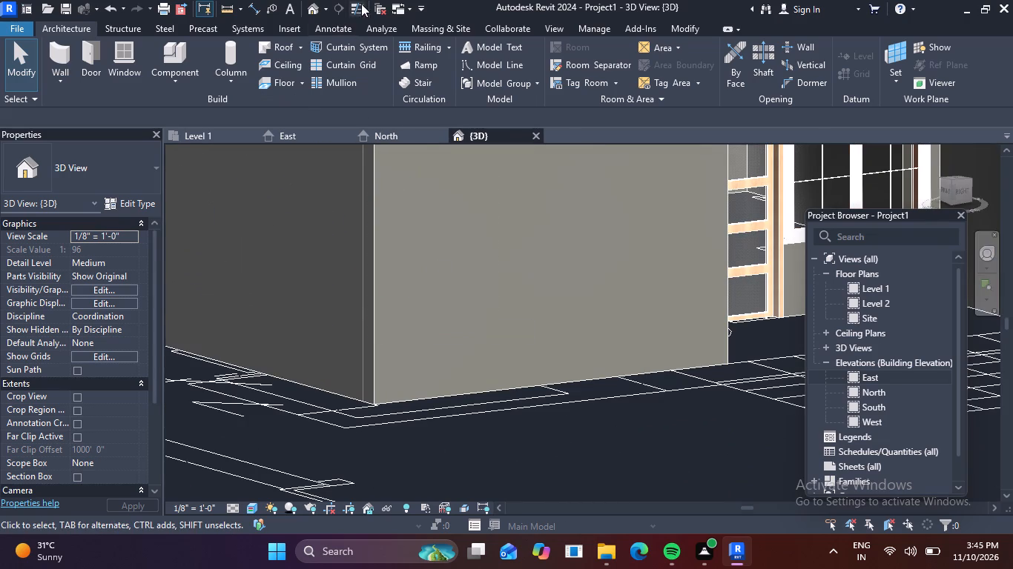
{"action": "left_click", "coordinate": [311, 11]}
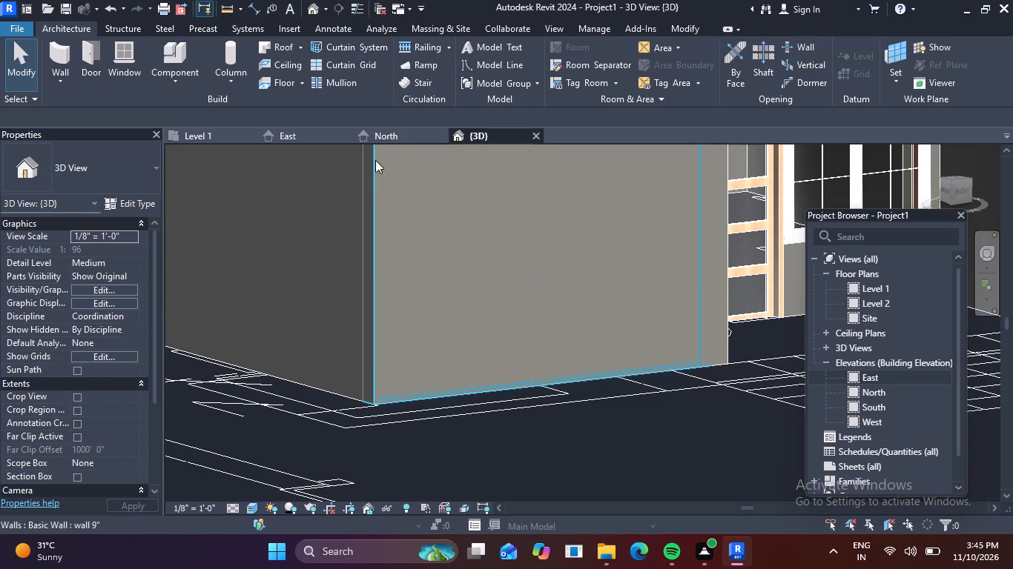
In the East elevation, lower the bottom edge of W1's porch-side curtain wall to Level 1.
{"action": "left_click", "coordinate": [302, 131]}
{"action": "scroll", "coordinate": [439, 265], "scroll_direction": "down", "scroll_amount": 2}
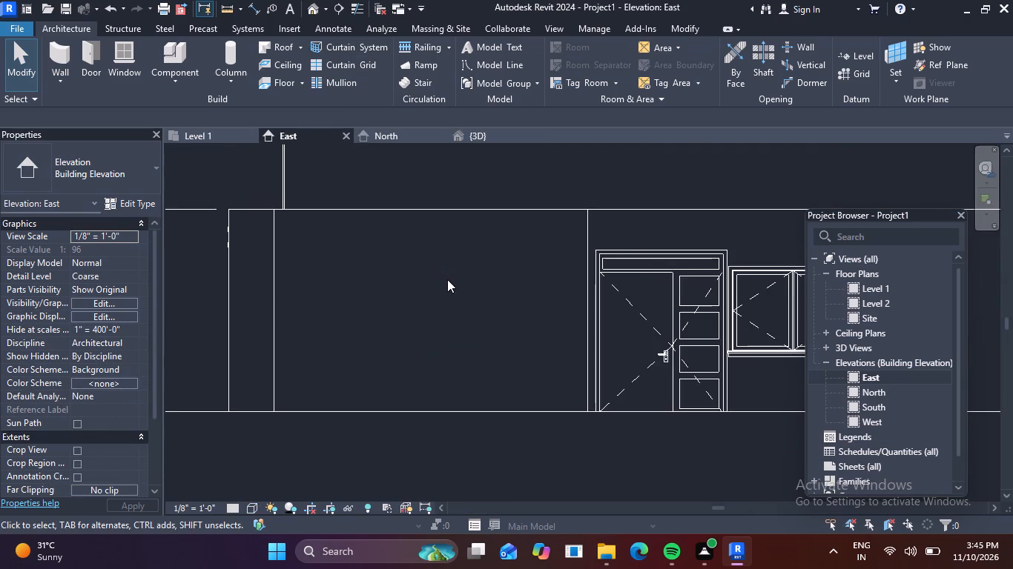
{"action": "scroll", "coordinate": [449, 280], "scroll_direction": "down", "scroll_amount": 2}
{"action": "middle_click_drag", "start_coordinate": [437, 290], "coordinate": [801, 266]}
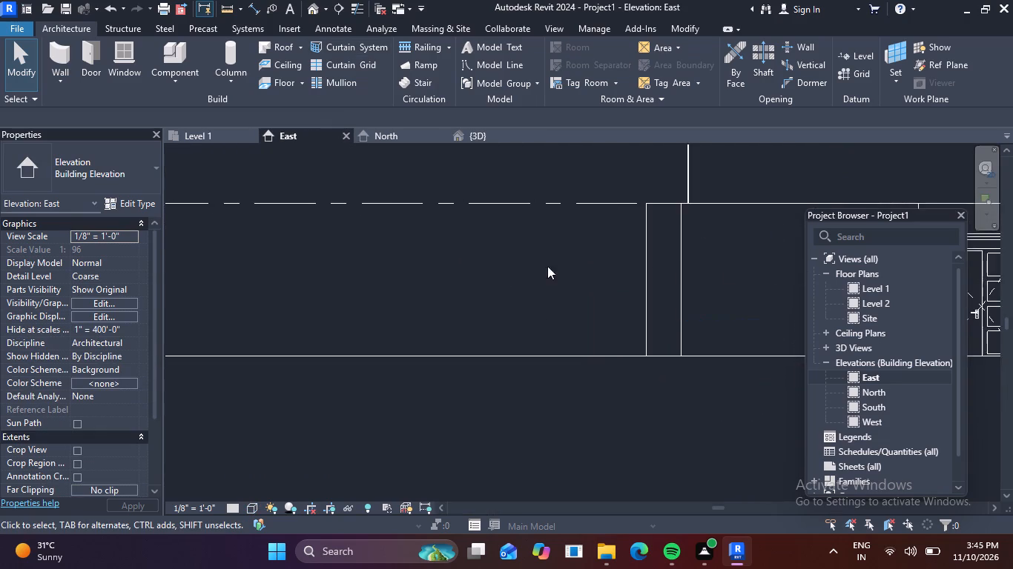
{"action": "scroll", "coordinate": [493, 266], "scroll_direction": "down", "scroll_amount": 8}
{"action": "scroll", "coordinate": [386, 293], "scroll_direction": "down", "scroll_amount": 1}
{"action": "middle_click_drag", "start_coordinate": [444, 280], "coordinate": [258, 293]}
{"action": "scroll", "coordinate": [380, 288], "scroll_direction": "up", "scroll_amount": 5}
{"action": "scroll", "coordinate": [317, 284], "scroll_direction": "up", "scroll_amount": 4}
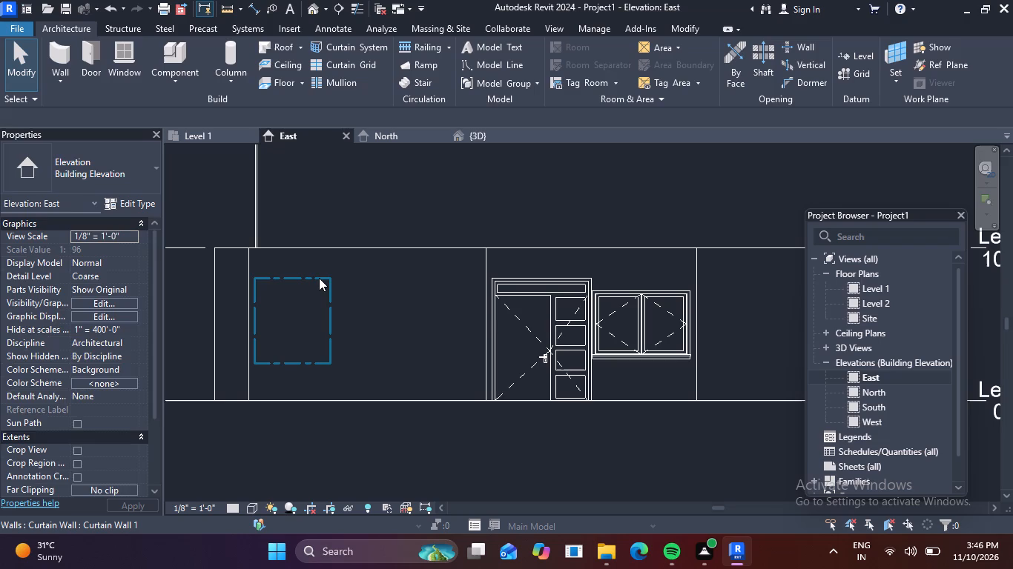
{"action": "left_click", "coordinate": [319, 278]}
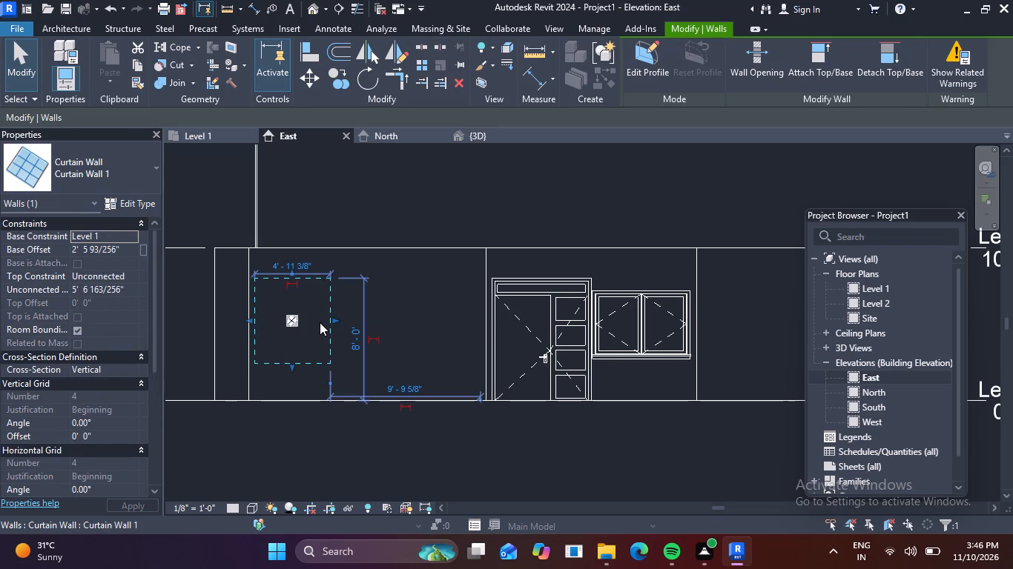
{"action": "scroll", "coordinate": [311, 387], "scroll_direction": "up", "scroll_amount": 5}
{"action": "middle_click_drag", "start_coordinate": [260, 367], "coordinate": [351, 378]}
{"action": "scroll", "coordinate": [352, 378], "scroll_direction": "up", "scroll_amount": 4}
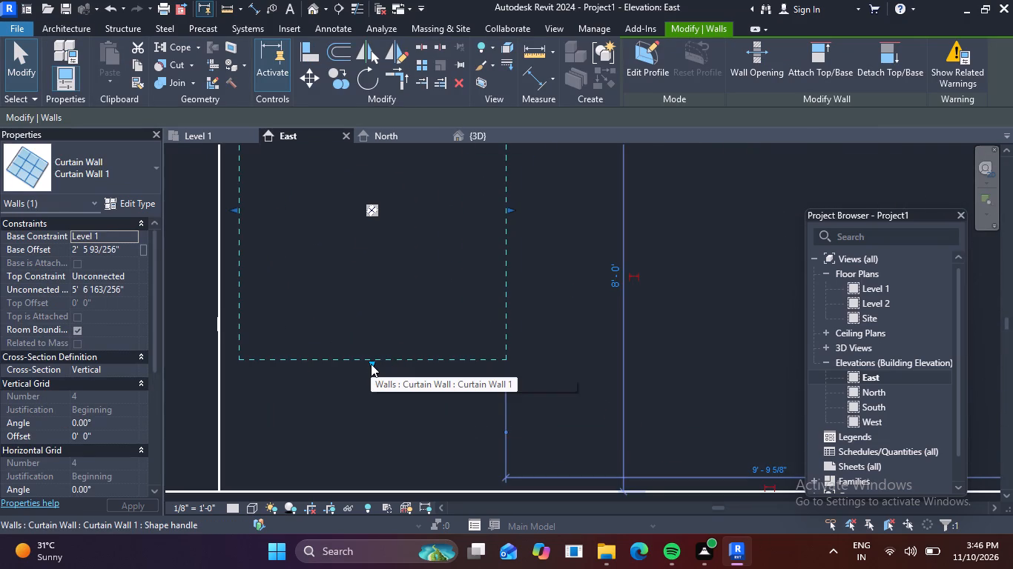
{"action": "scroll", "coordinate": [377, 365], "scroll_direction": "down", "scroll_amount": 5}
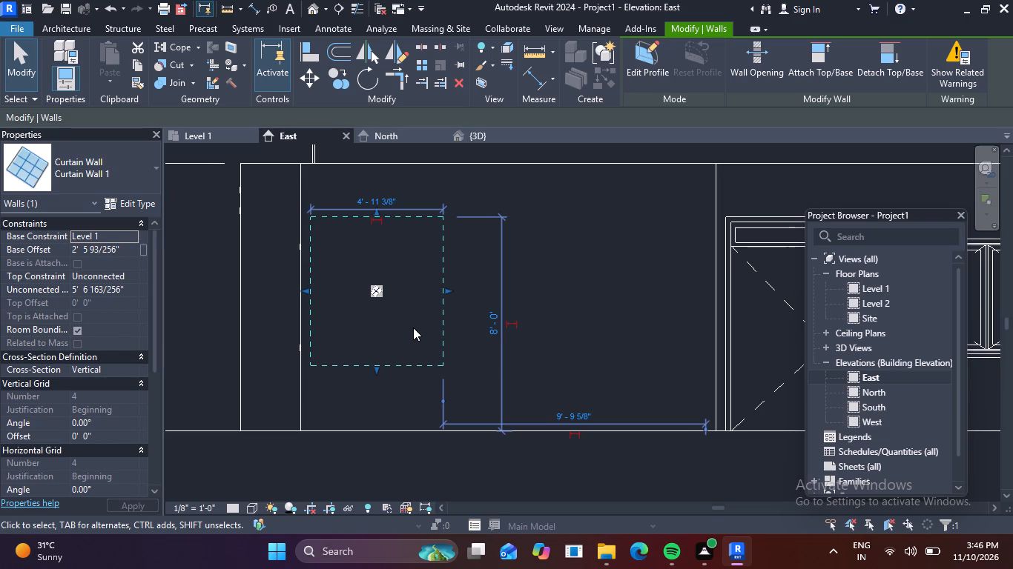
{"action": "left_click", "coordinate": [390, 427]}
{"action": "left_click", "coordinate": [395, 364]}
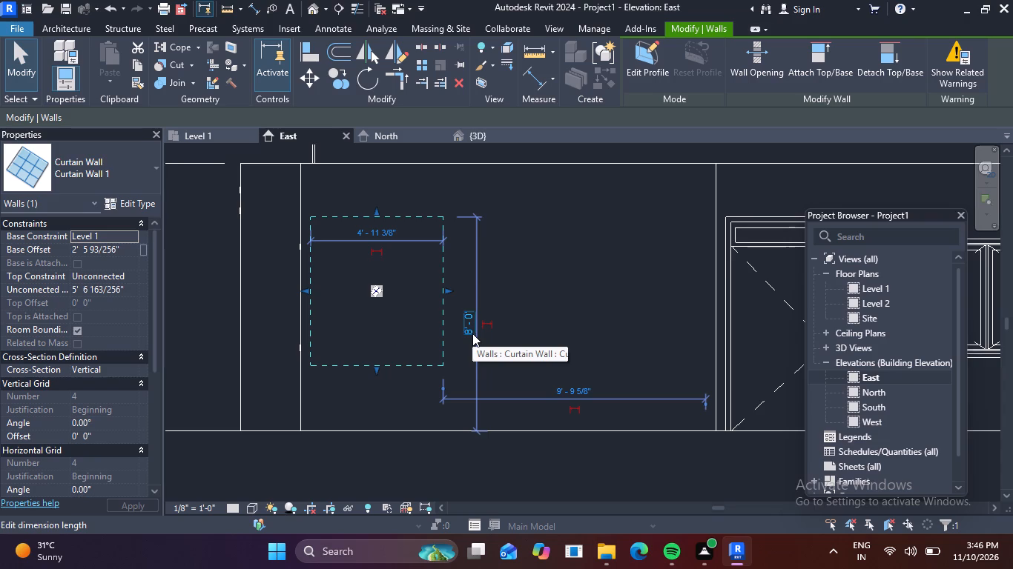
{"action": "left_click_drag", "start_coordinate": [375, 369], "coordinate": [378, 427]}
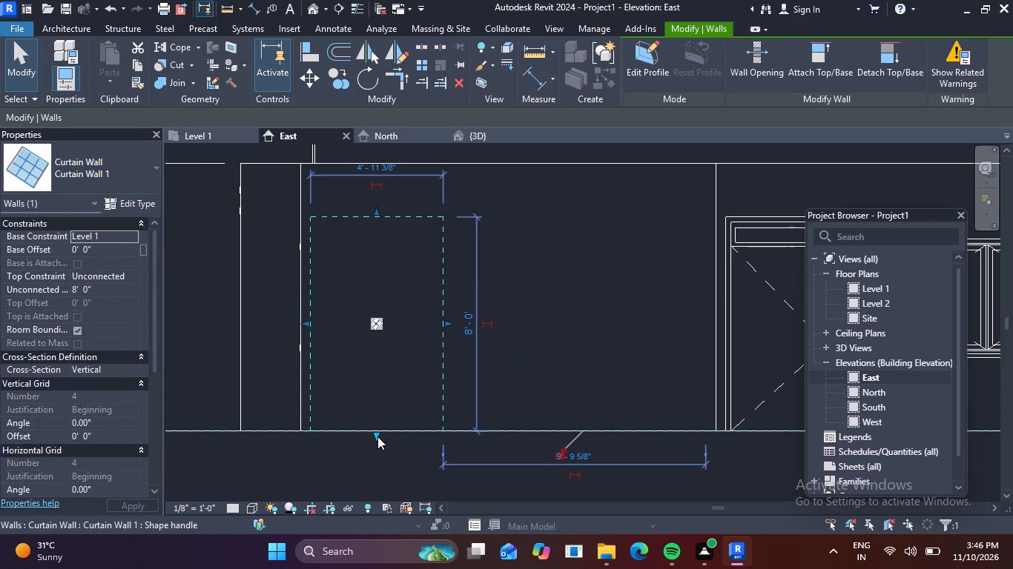
Raise the bottom edge of the porch-side curtain wall to about 2' 6" above Level 1, keeping its top edge in place.
{"action": "left_click_drag", "start_coordinate": [377, 436], "coordinate": [410, 236]}
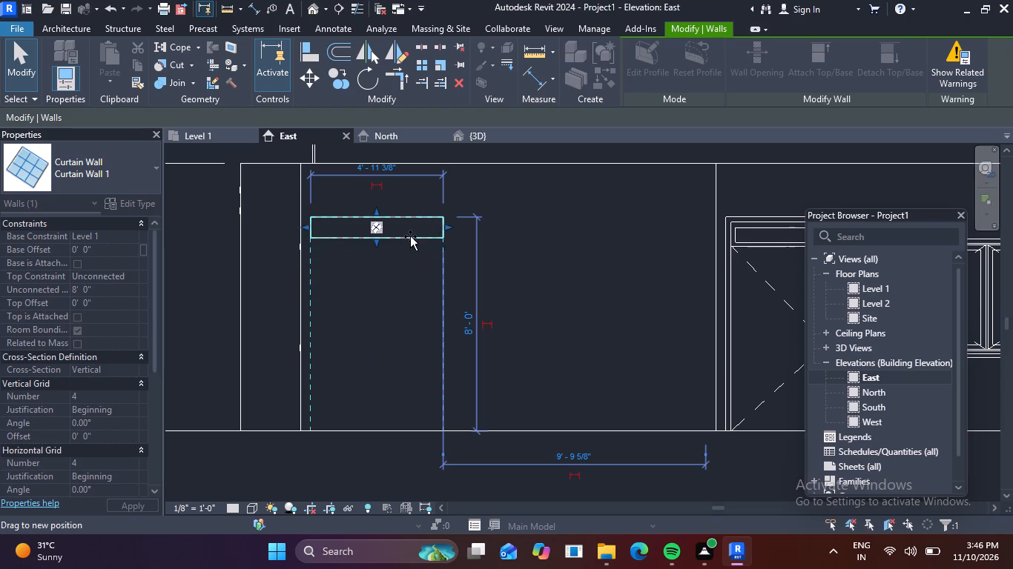
{"action": "left_click_drag", "start_coordinate": [410, 236], "coordinate": [422, 360]}
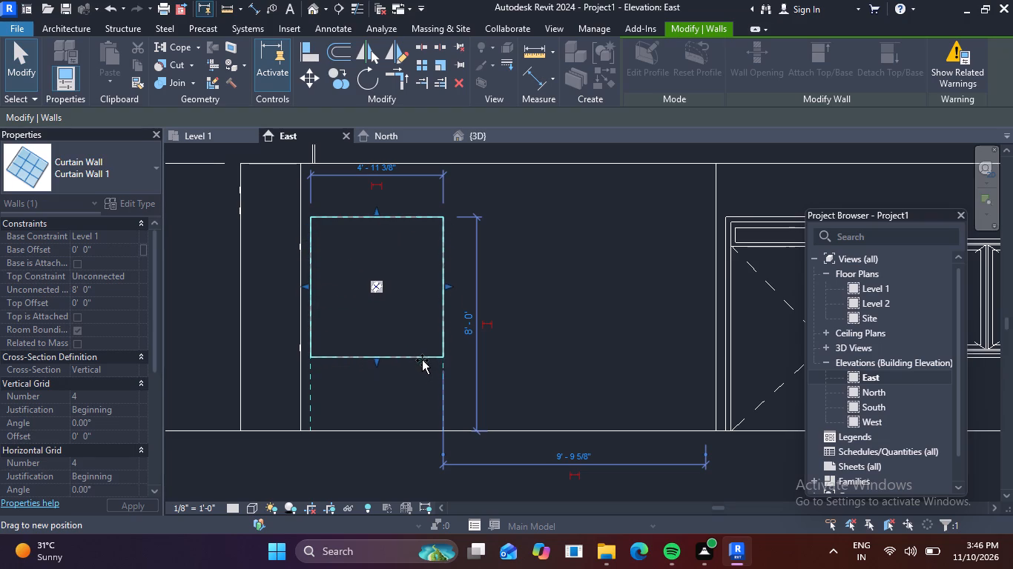
{"action": "left_click_drag", "start_coordinate": [422, 360], "coordinate": [423, 365]}
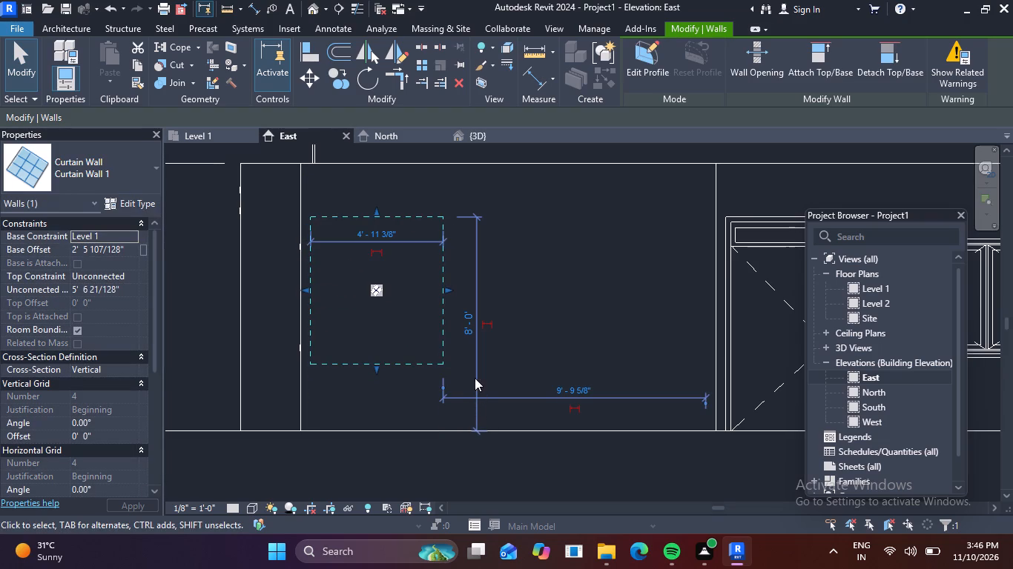
{"action": "key", "text": "Escape"}
{"action": "key", "text": "Escape"}
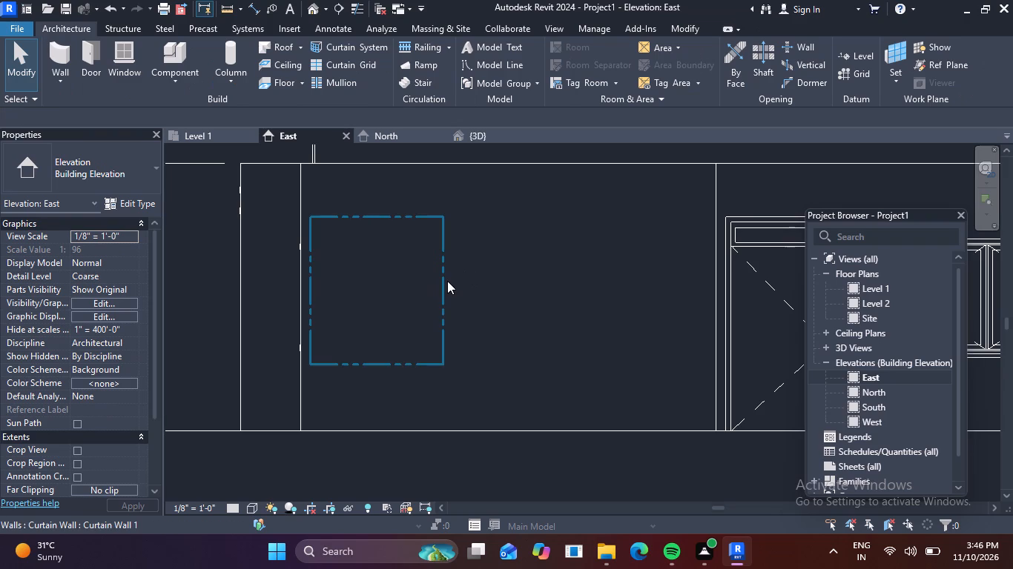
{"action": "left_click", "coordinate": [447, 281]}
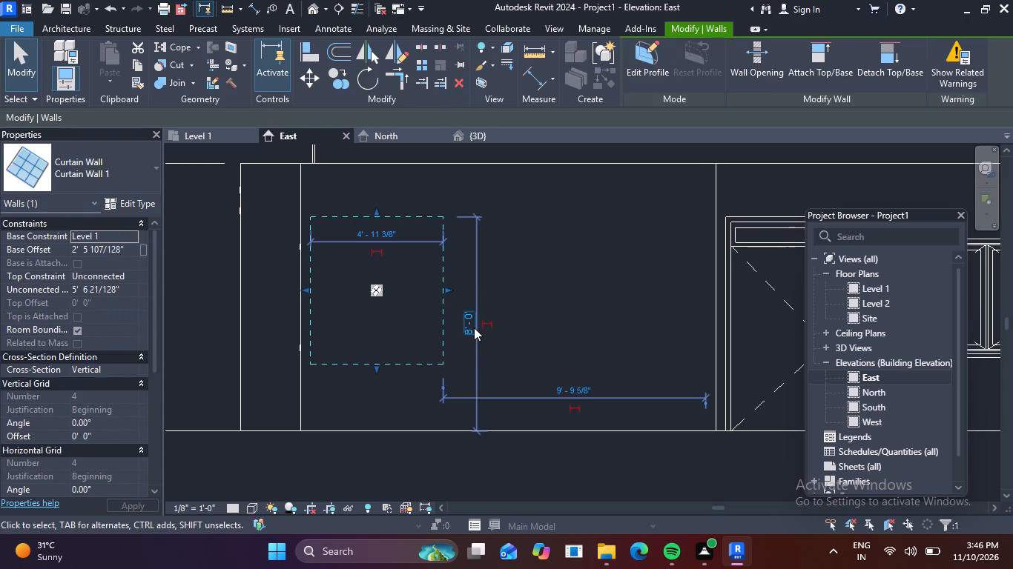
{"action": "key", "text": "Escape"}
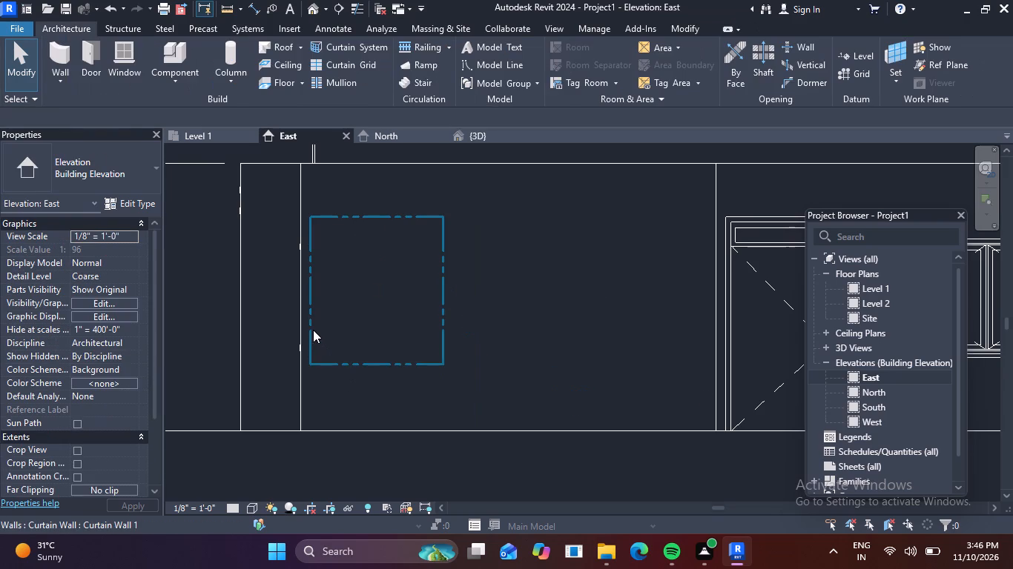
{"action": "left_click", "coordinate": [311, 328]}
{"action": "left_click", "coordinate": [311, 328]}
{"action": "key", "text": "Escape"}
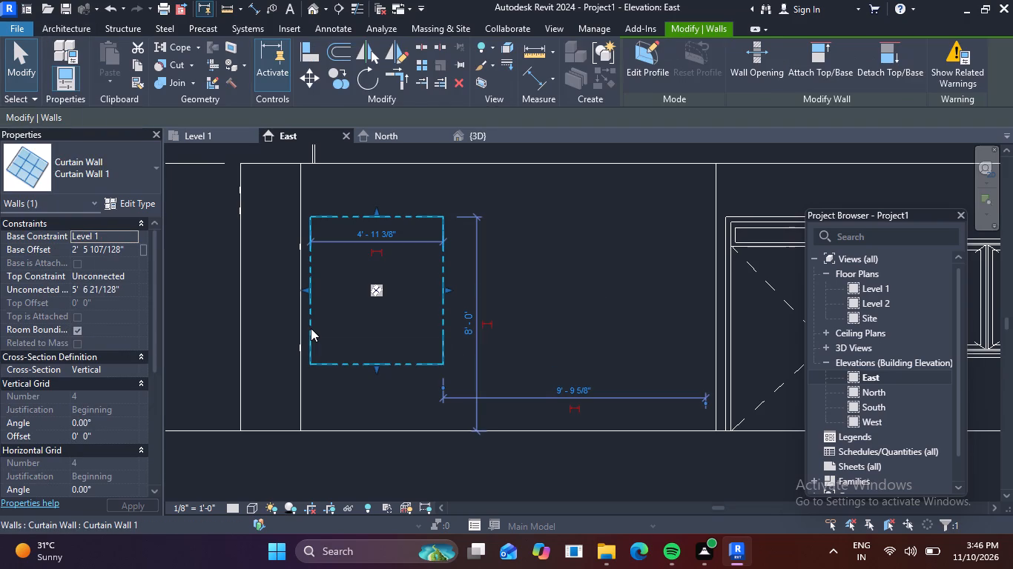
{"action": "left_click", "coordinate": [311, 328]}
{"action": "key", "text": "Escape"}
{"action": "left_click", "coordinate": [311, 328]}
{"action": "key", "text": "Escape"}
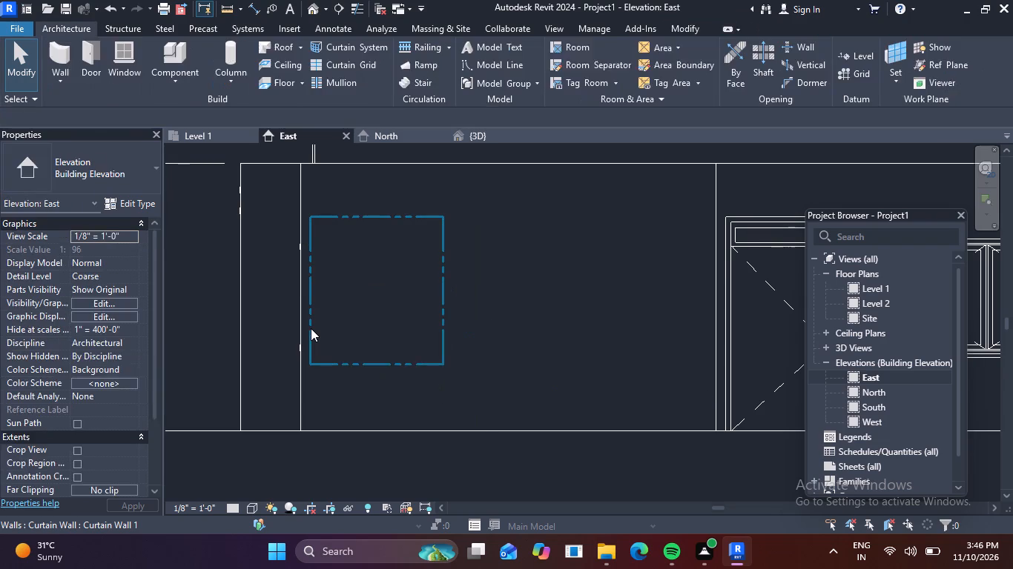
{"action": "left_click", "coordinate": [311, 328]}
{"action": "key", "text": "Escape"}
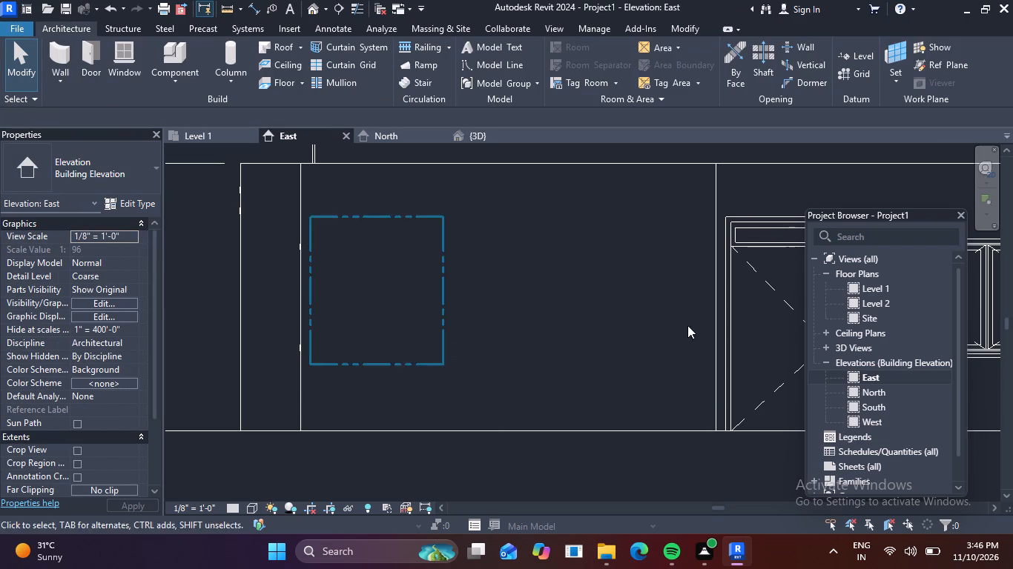
Examine the porch-side curtain wall's height and position across the South, East, North and West elevations.
{"action": "left_click", "coordinate": [856, 407]}
{"action": "left_click", "coordinate": [854, 407]}
{"action": "left_click", "coordinate": [854, 407]}
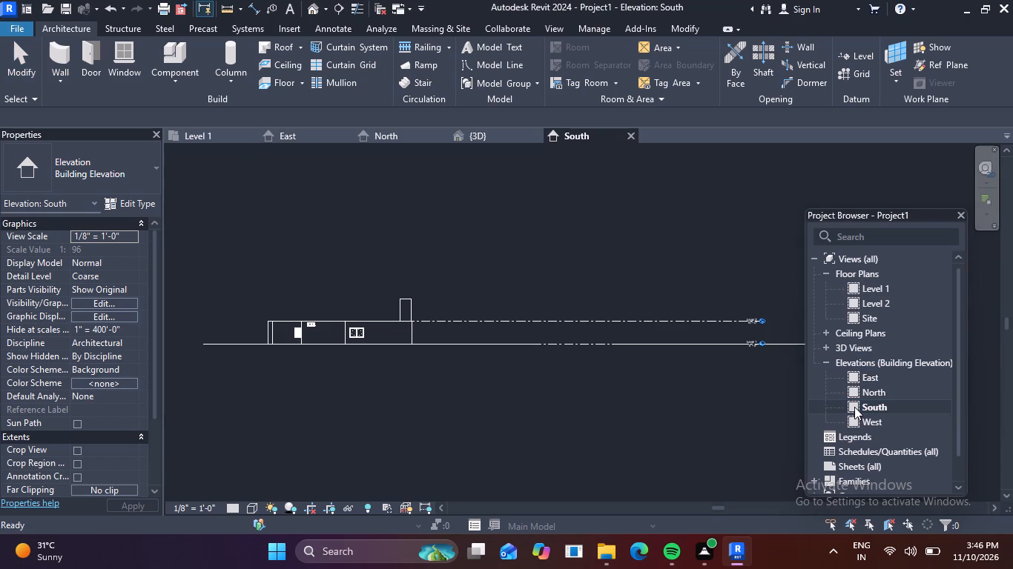
{"action": "scroll", "coordinate": [363, 318], "scroll_direction": "up", "scroll_amount": 5}
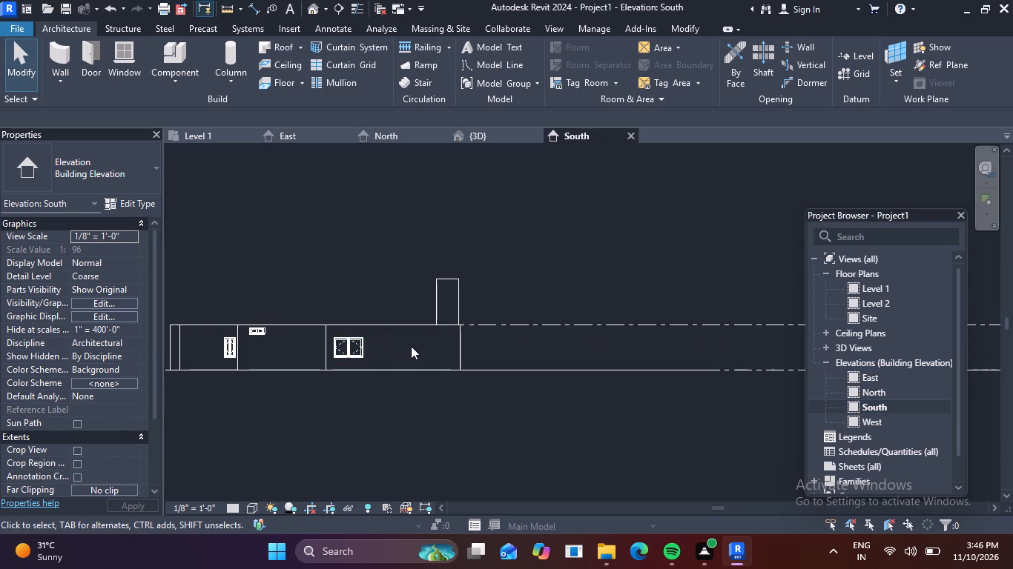
{"action": "left_click", "coordinate": [854, 379]}
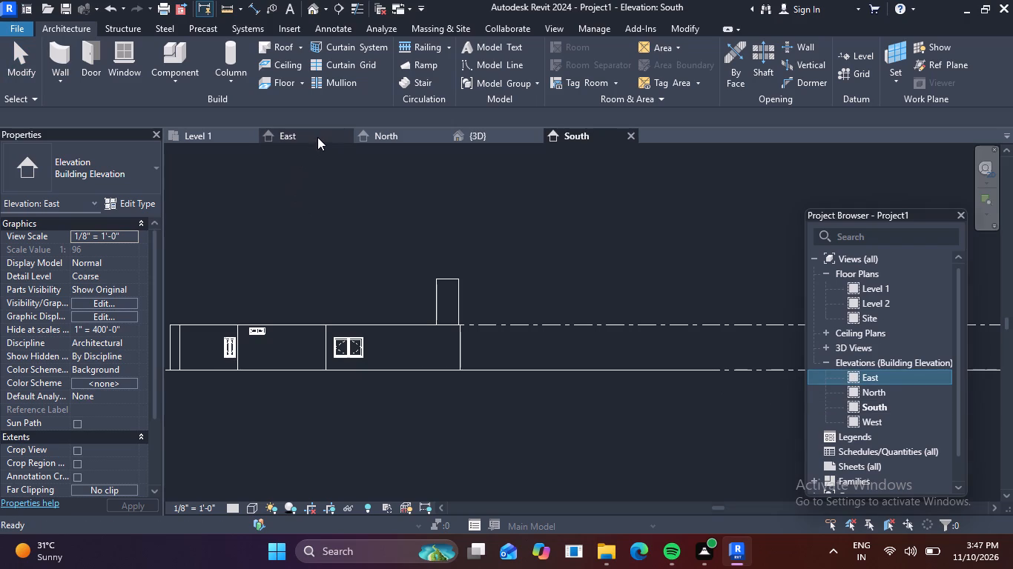
{"action": "left_click", "coordinate": [317, 137]}
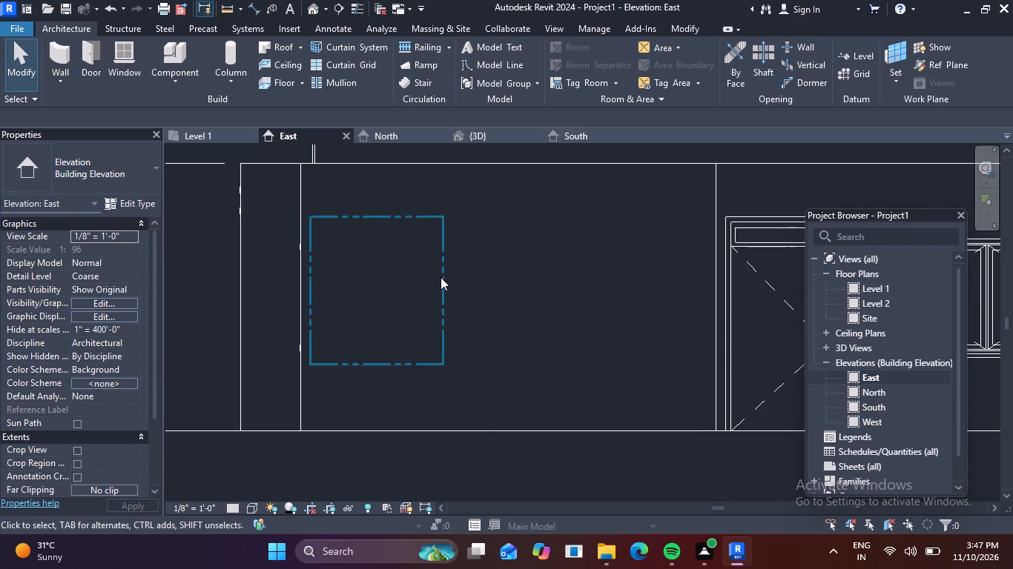
{"action": "left_click", "coordinate": [440, 277]}
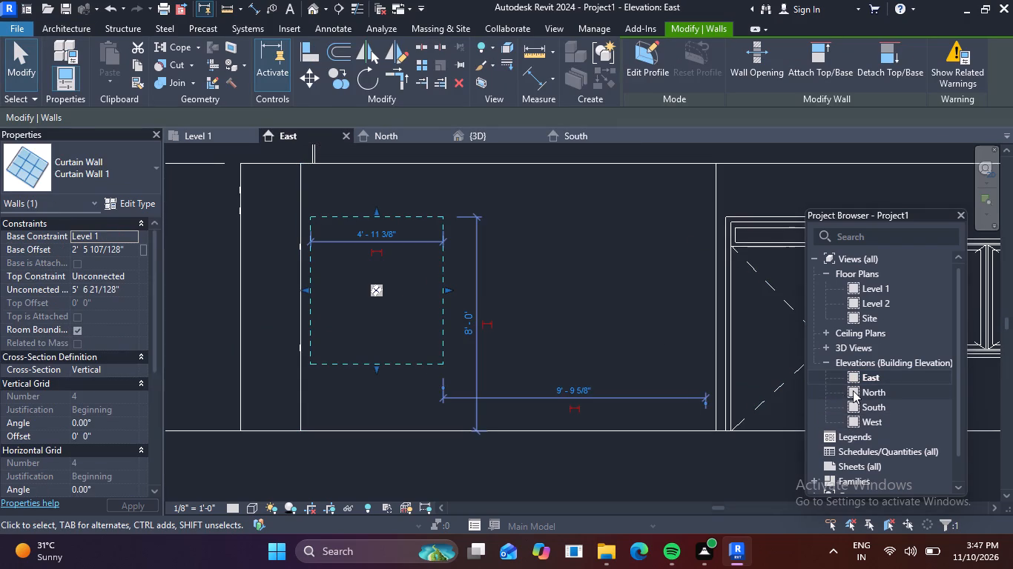
{"action": "double_click", "coordinate": [853, 390]}
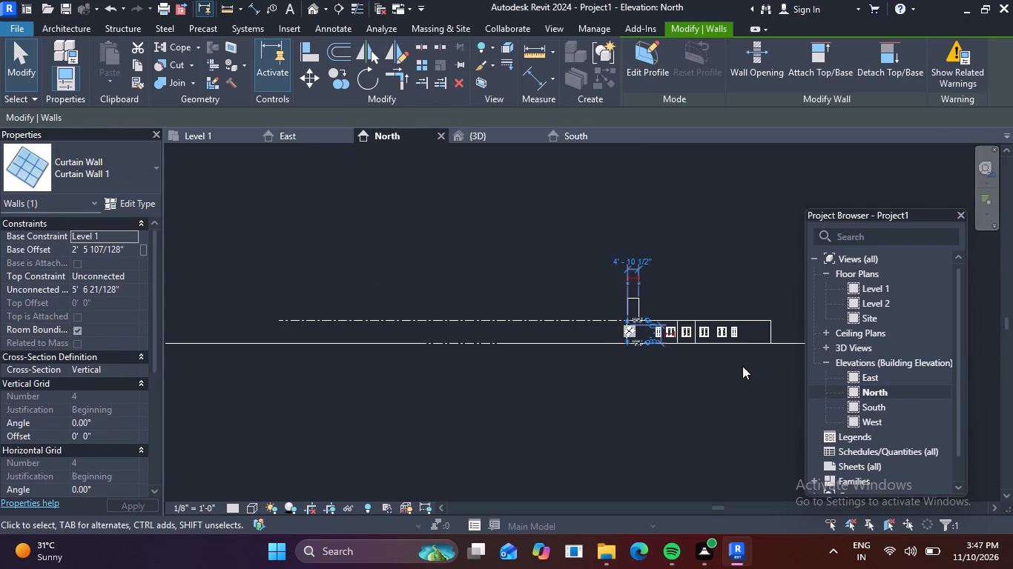
{"action": "scroll", "coordinate": [635, 342], "scroll_direction": "up", "scroll_amount": 14}
{"action": "scroll", "coordinate": [718, 302], "scroll_direction": "down", "scroll_amount": 3}
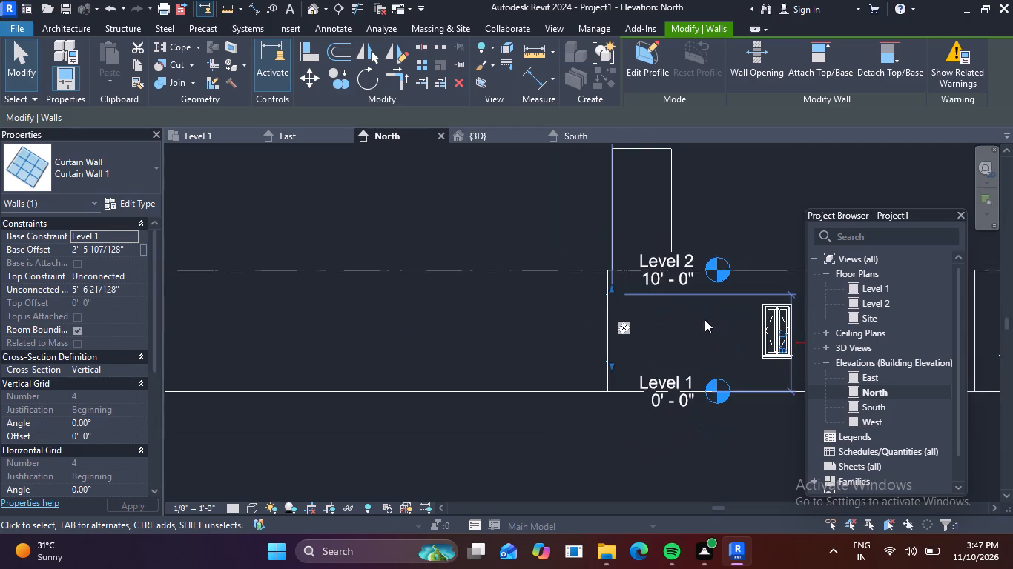
{"action": "middle_click_drag", "start_coordinate": [516, 354], "coordinate": [373, 361]}
{"action": "scroll", "coordinate": [587, 230], "scroll_direction": "up", "scroll_amount": 5}
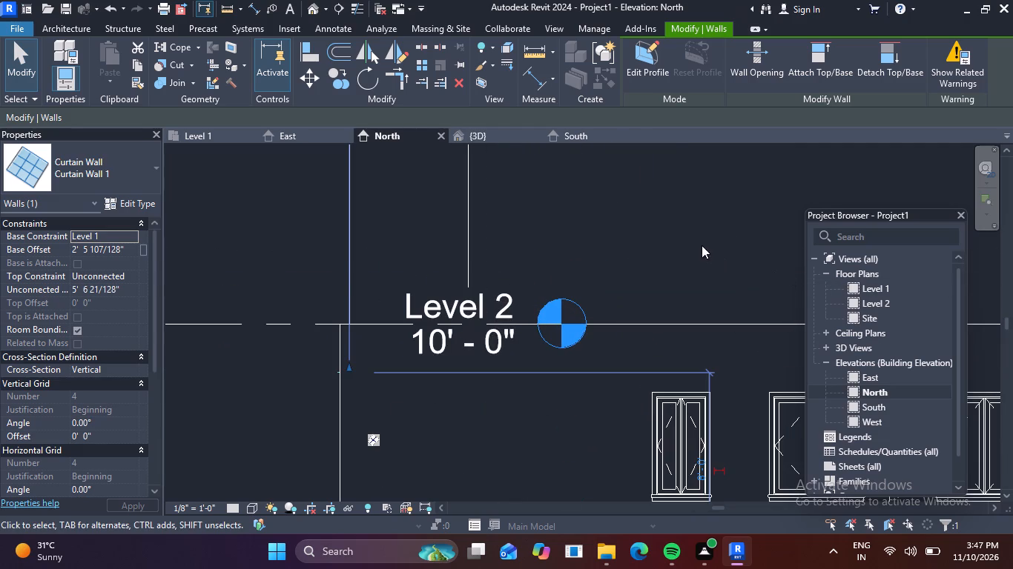
{"action": "double_click", "coordinate": [850, 407]}
{"action": "scroll", "coordinate": [431, 323], "scroll_direction": "up", "scroll_amount": 6}
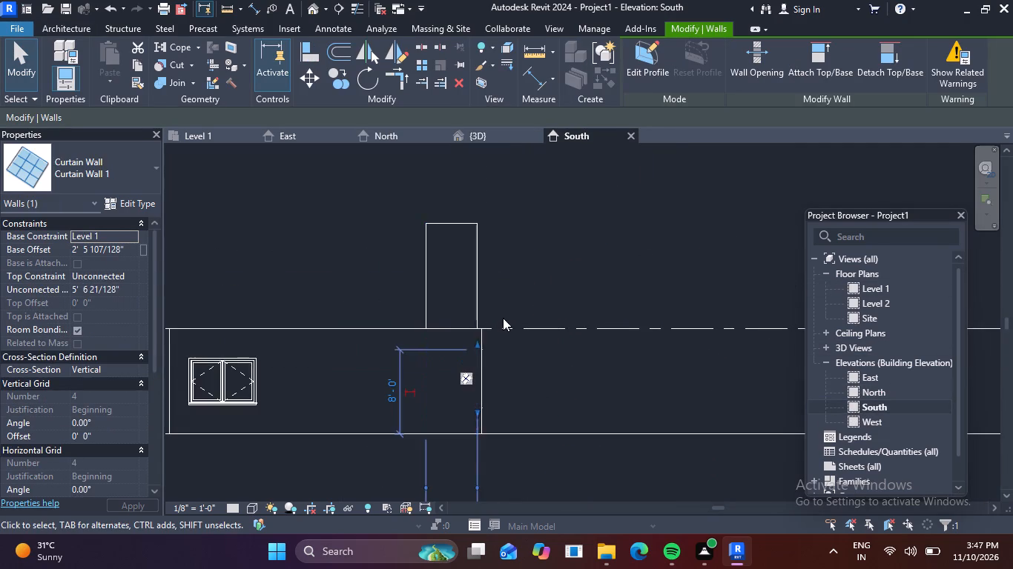
{"action": "scroll", "coordinate": [503, 318], "scroll_direction": "up", "scroll_amount": 5}
{"action": "scroll", "coordinate": [544, 328], "scroll_direction": "down", "scroll_amount": 3}
{"action": "middle_click_drag", "start_coordinate": [547, 363], "coordinate": [532, 333]}
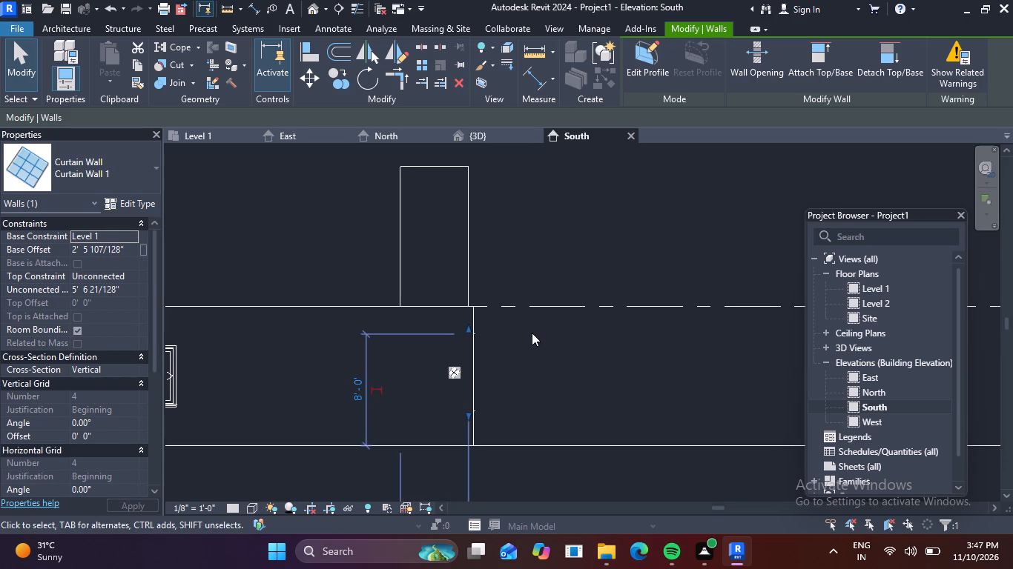
{"action": "scroll", "coordinate": [495, 306], "scroll_direction": "down", "scroll_amount": 5}
{"action": "scroll", "coordinate": [481, 324], "scroll_direction": "up", "scroll_amount": 5}
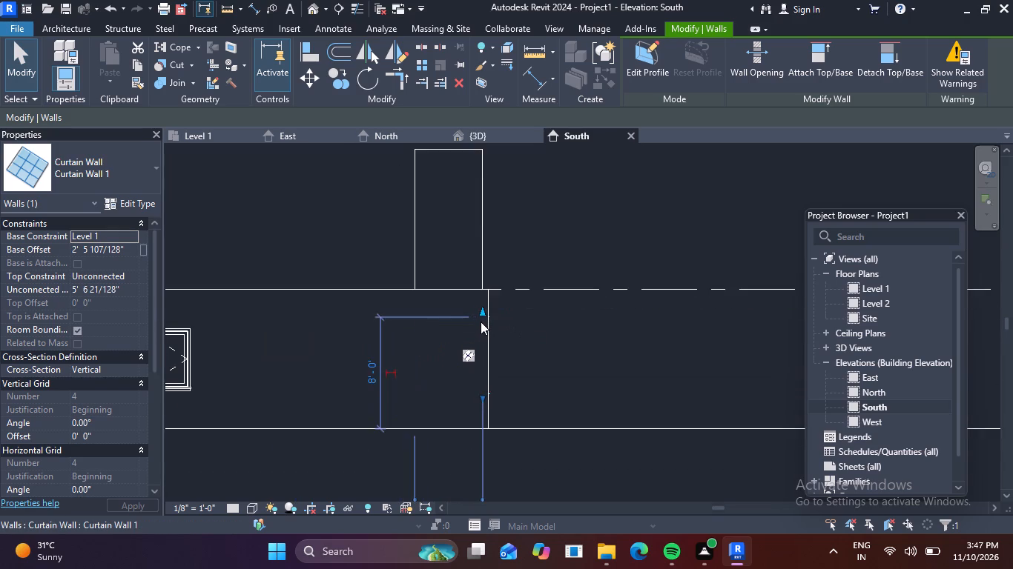
{"action": "scroll", "coordinate": [481, 322], "scroll_direction": "down", "scroll_amount": 4}
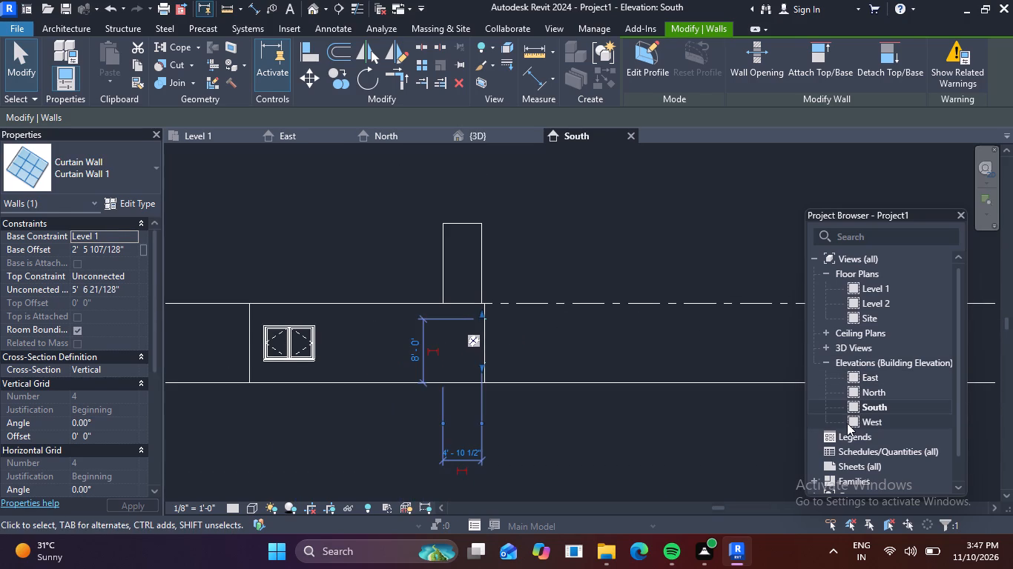
{"action": "double_click", "coordinate": [847, 423]}
{"action": "scroll", "coordinate": [463, 326], "scroll_direction": "up", "scroll_amount": 6}
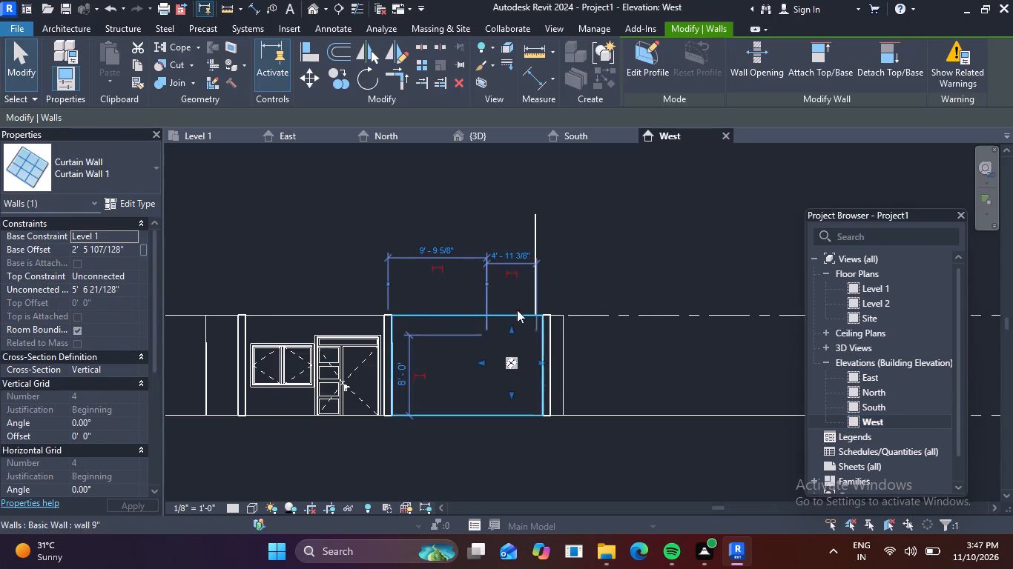
{"action": "scroll", "coordinate": [593, 309], "scroll_direction": "up", "scroll_amount": 3}
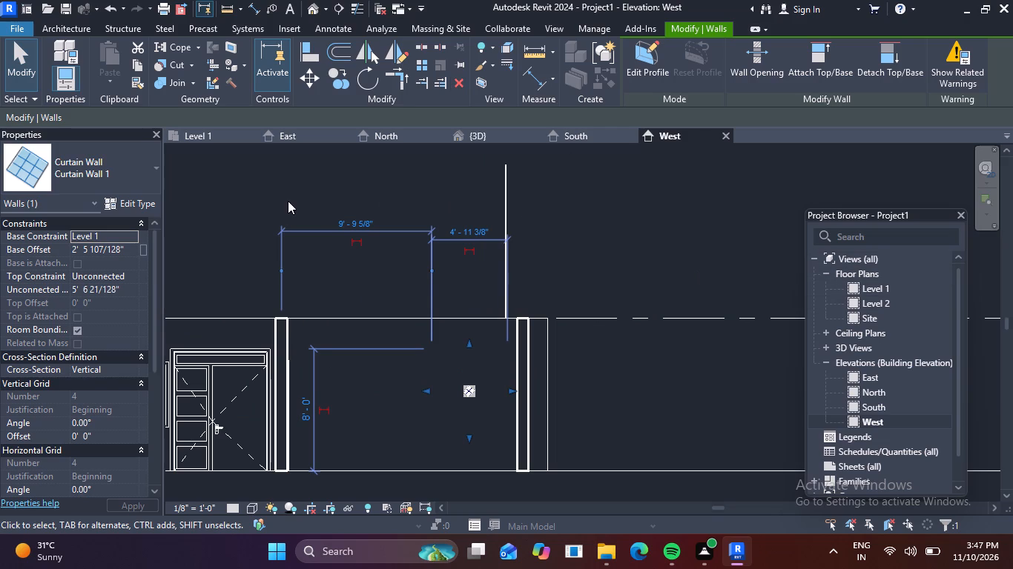
Review the porch-side curtain wall's top constraint options and other properties in the Level 1 plan at W1.
{"action": "left_click", "coordinate": [197, 134]}
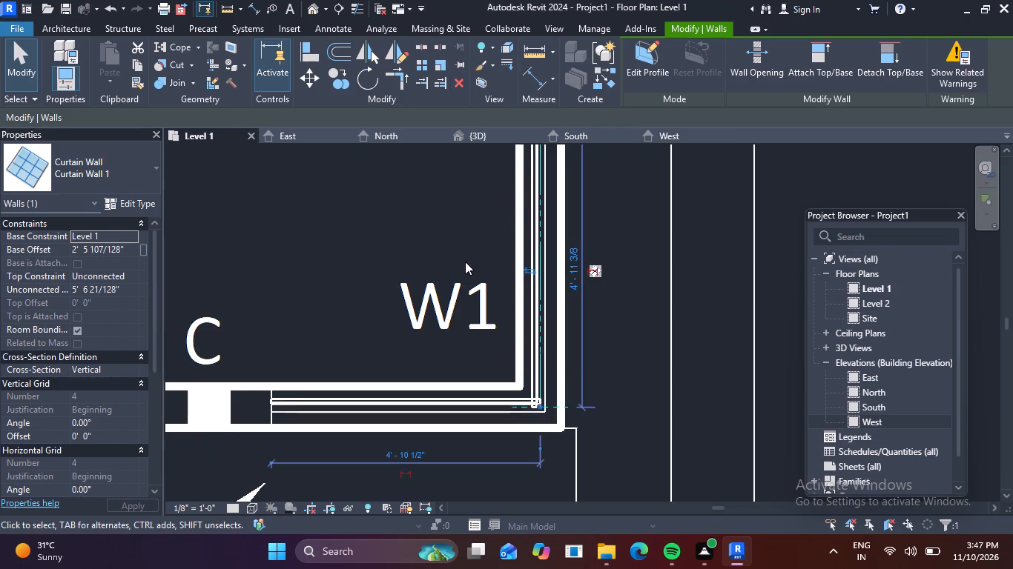
{"action": "scroll", "coordinate": [473, 271], "scroll_direction": "down", "scroll_amount": 7}
{"action": "scroll", "coordinate": [525, 302], "scroll_direction": "down", "scroll_amount": 3}
{"action": "scroll", "coordinate": [511, 308], "scroll_direction": "up", "scroll_amount": 4}
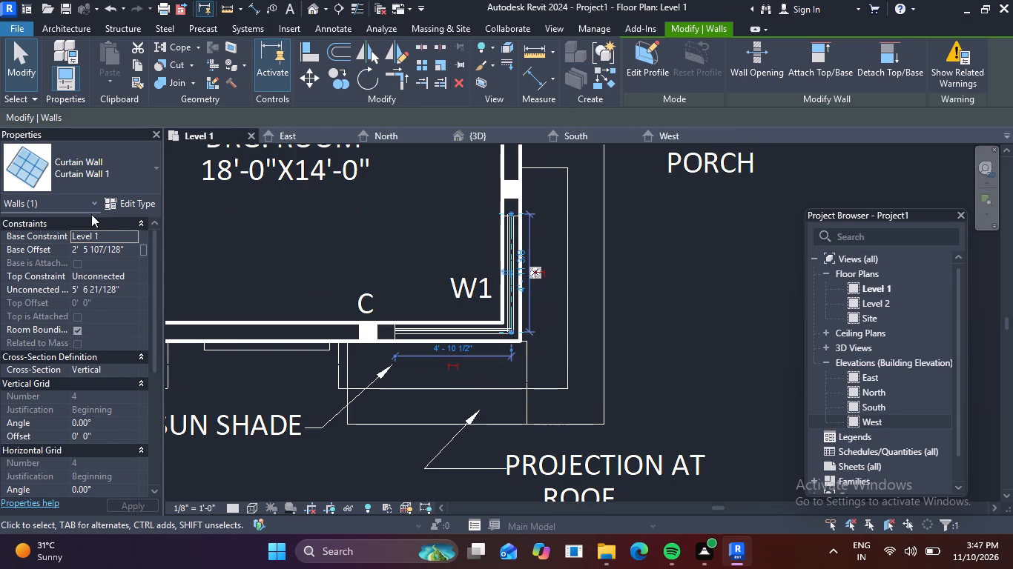
{"action": "left_click", "coordinate": [125, 279]}
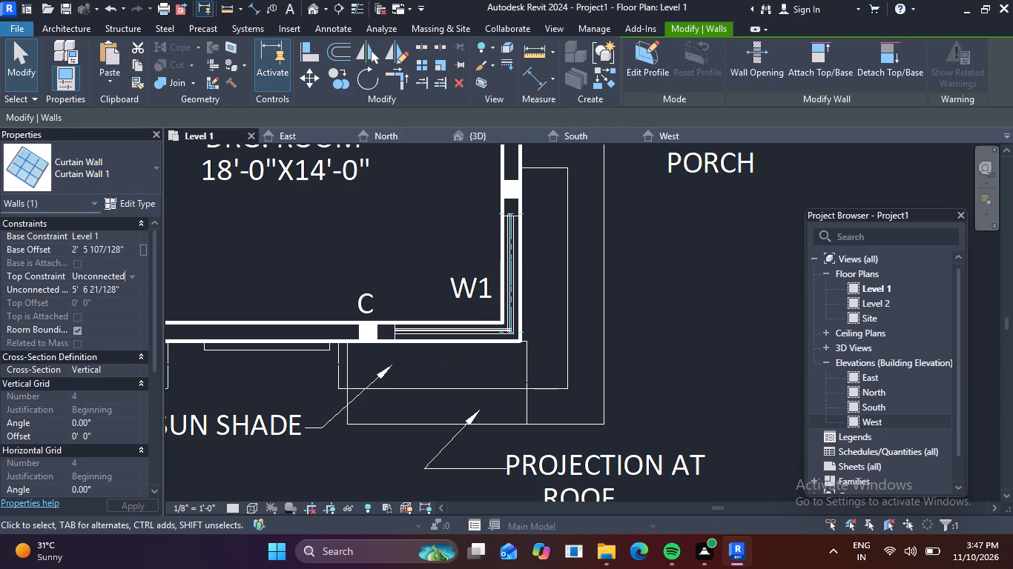
{"action": "left_click", "coordinate": [133, 277]}
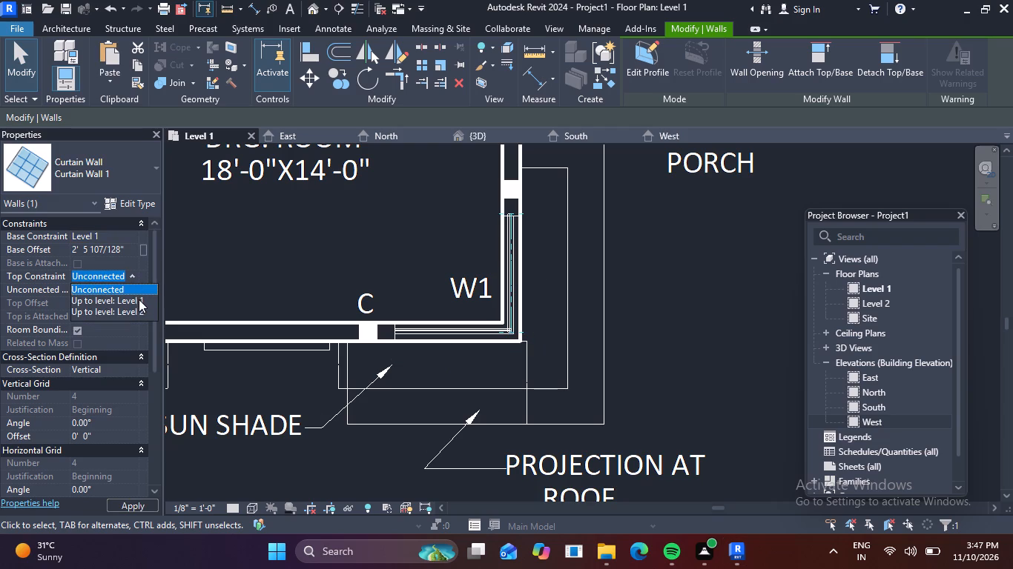
{"action": "left_click", "coordinate": [131, 276]}
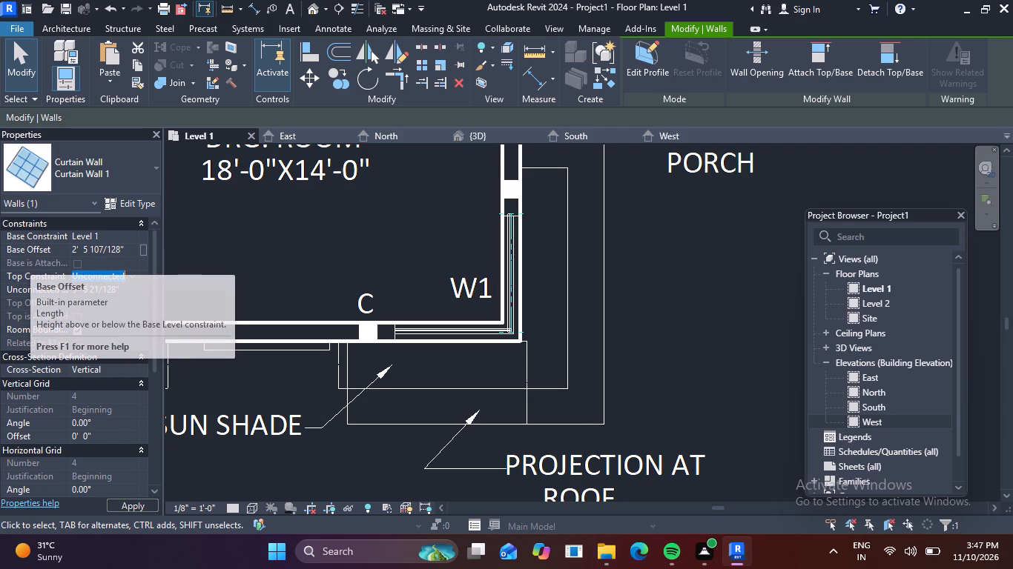
{"action": "scroll", "coordinate": [128, 316], "scroll_direction": "down", "scroll_amount": 2}
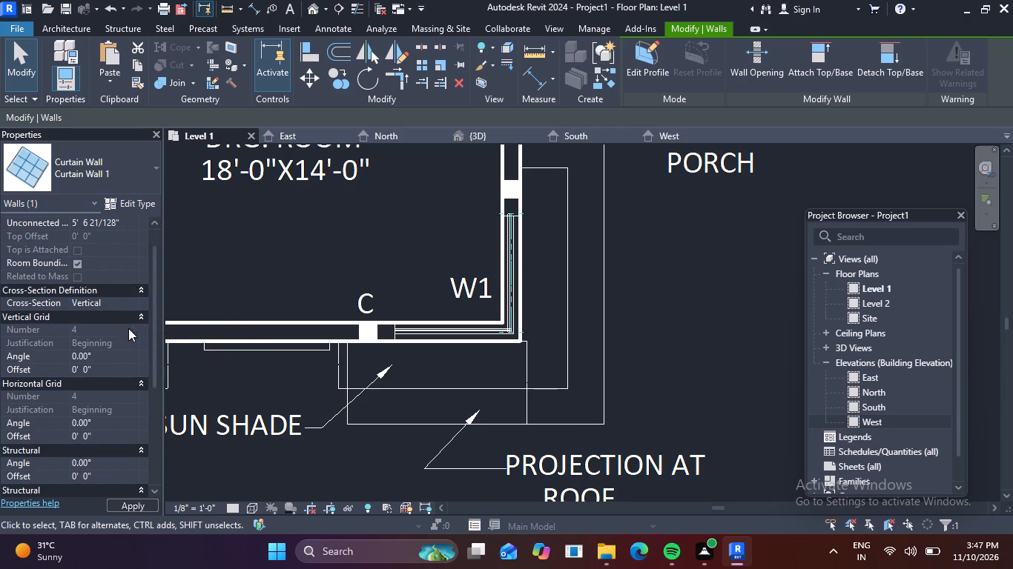
{"action": "scroll", "coordinate": [115, 344], "scroll_direction": "down", "scroll_amount": 1}
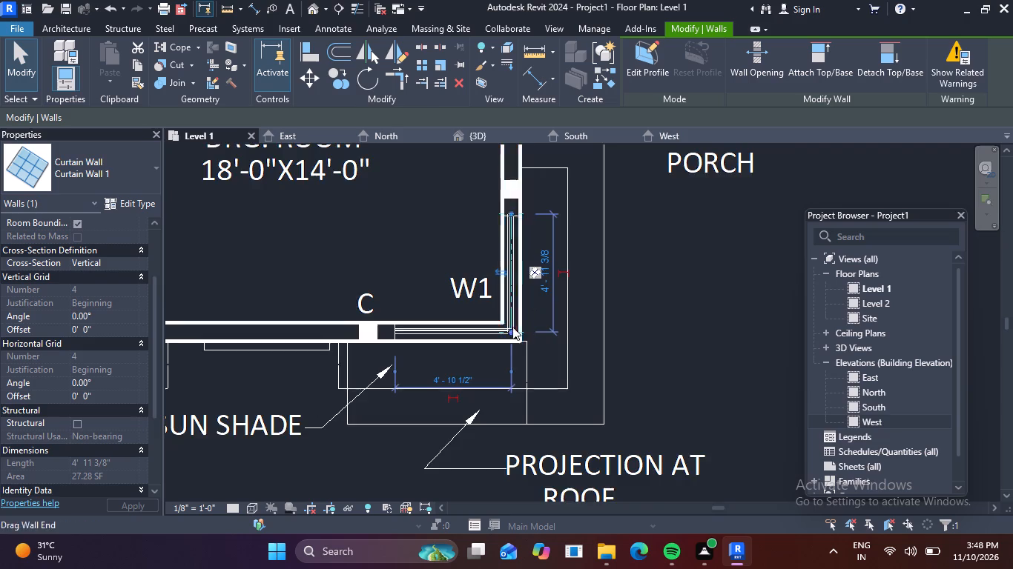
{"action": "scroll", "coordinate": [503, 337], "scroll_direction": "up", "scroll_amount": 4}
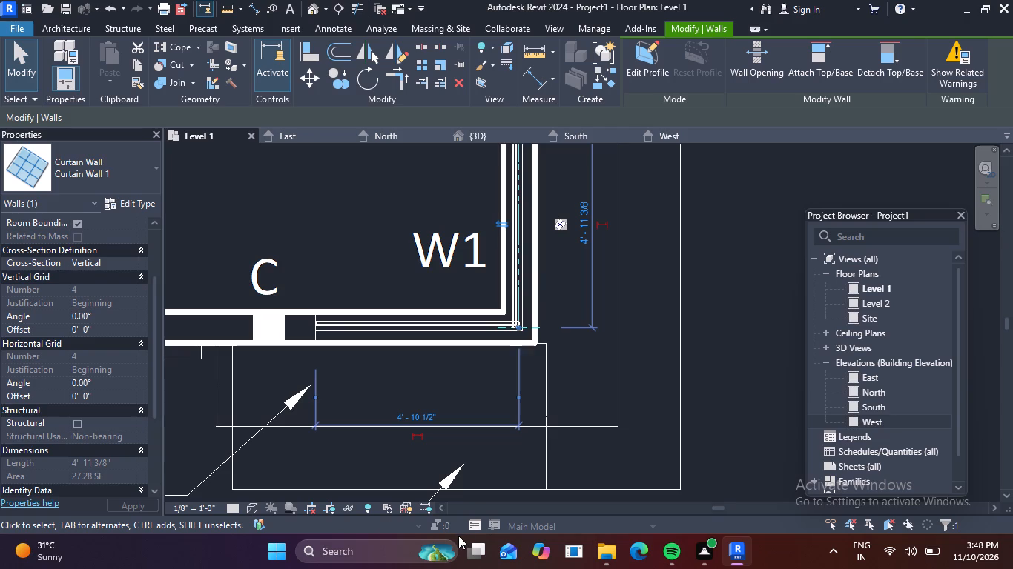
Examine the two W1 curtain walls at the drawing room corner in the 3D view.
{"action": "left_click", "coordinate": [311, 10]}
{"action": "scroll", "coordinate": [520, 313], "scroll_direction": "down", "scroll_amount": 1}
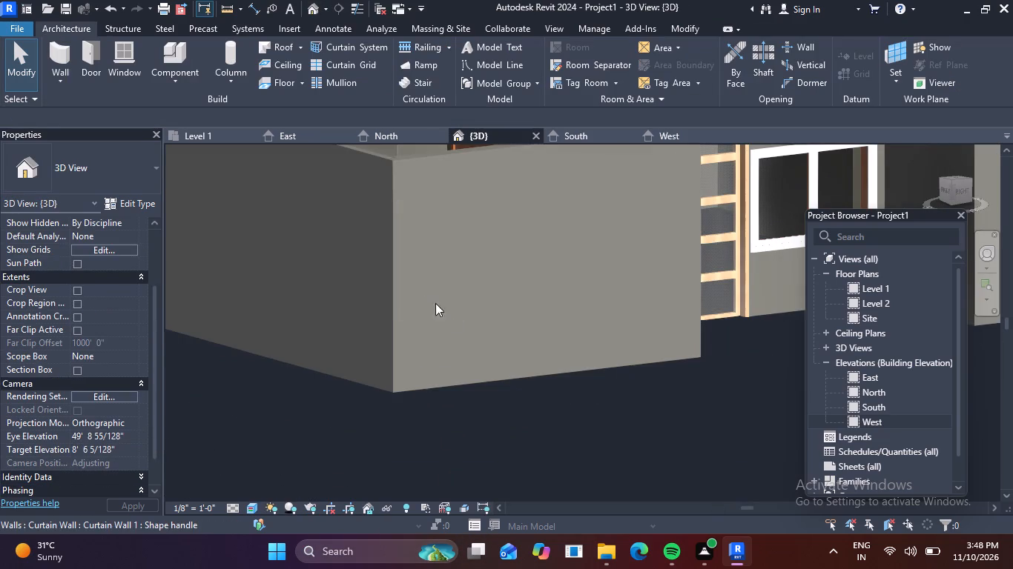
{"action": "scroll", "coordinate": [426, 298], "scroll_direction": "down", "scroll_amount": 1}
{"action": "middle_click_drag", "start_coordinate": [429, 299], "coordinate": [460, 313]}
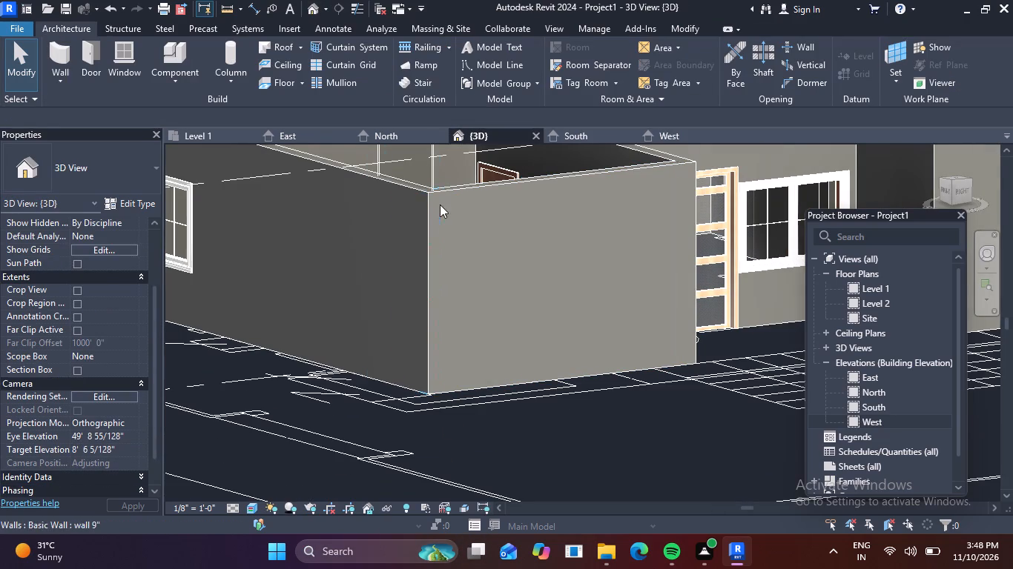
{"action": "middle_click_drag", "start_coordinate": [448, 200], "coordinate": [455, 320]}
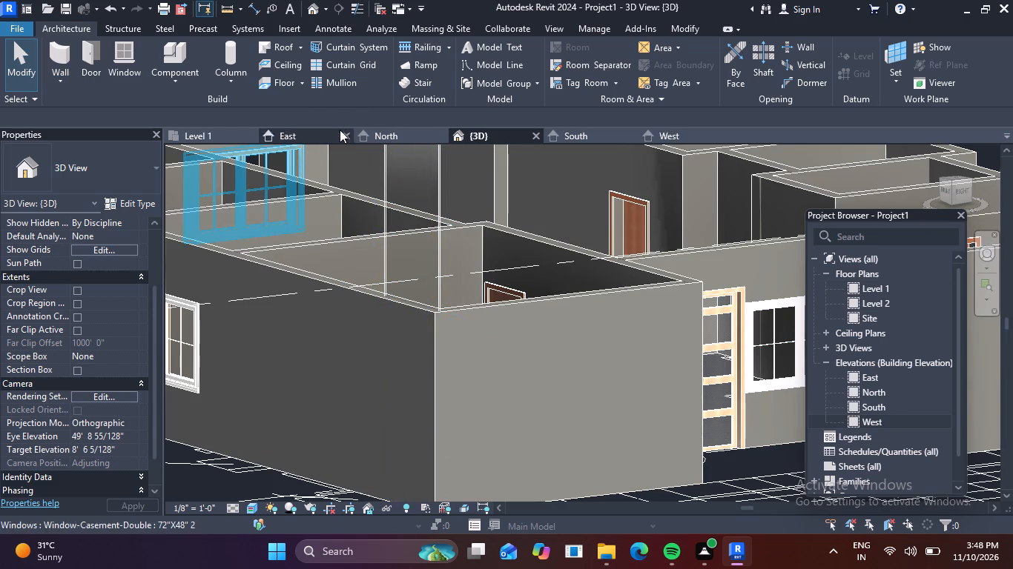
{"action": "scroll", "coordinate": [389, 305], "scroll_direction": "down", "scroll_amount": 3}
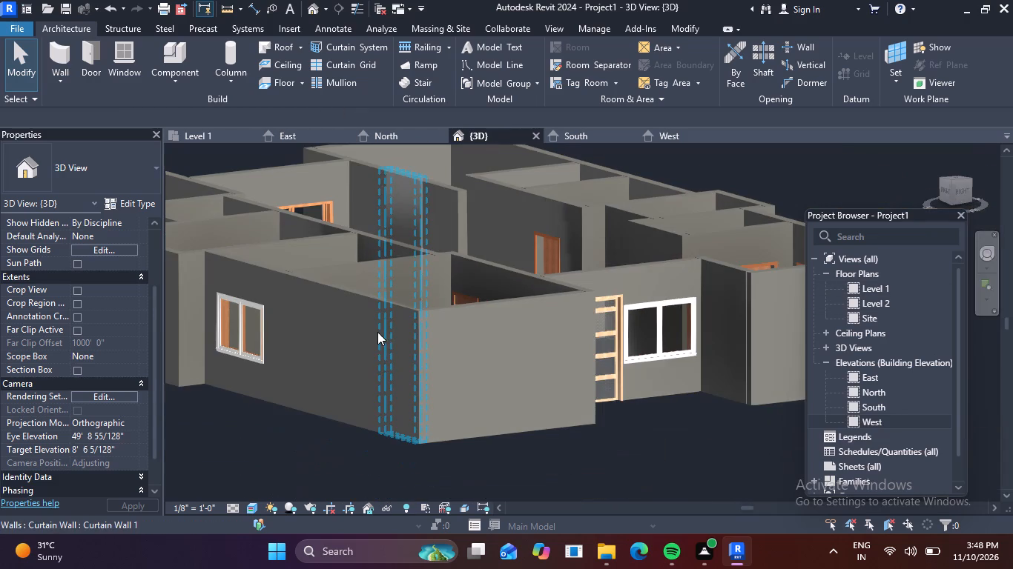
{"action": "middle_click_drag", "start_coordinate": [388, 339], "coordinate": [405, 342]}
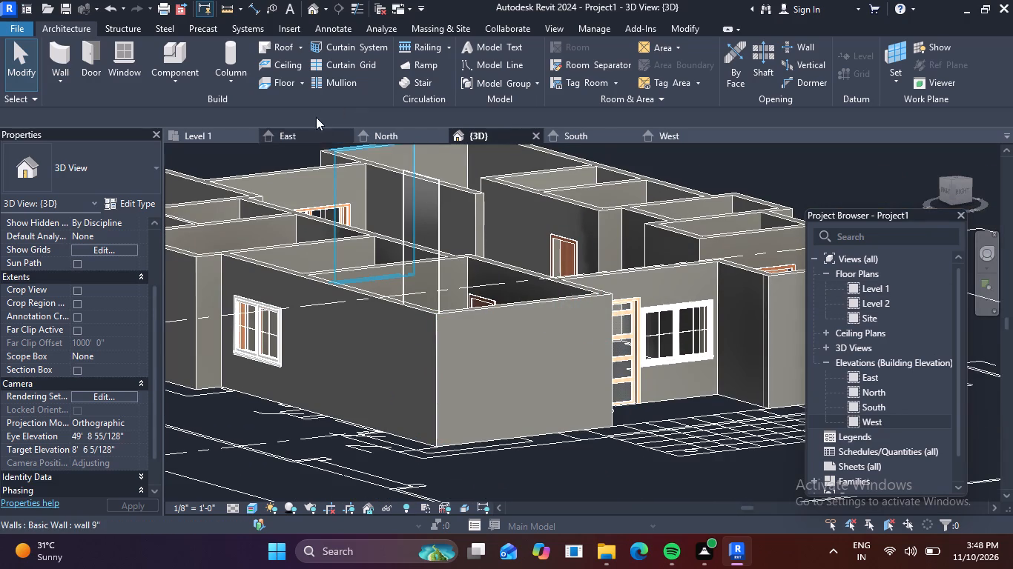
In the North elevation, set the height of W1's other curtain wall, the 4' 10 1/2" long leg, to 8'.
{"action": "left_click", "coordinate": [384, 136]}
{"action": "scroll", "coordinate": [411, 233], "scroll_direction": "down", "scroll_amount": 6}
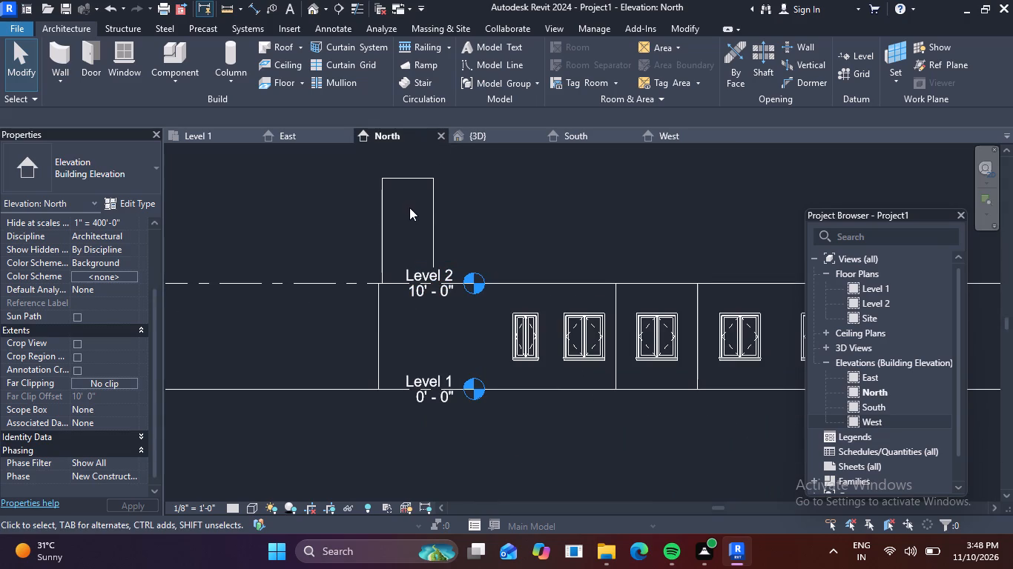
{"action": "left_click", "coordinate": [408, 173]}
{"action": "middle_click_drag", "start_coordinate": [465, 253], "coordinate": [426, 280]}
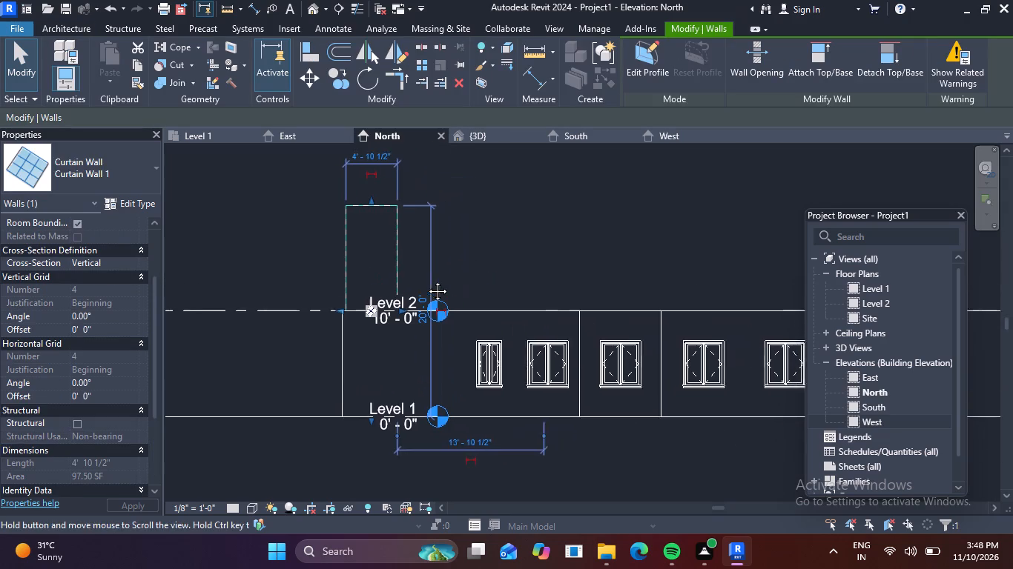
{"action": "middle_click_drag", "start_coordinate": [426, 280], "coordinate": [426, 281]}
{"action": "scroll", "coordinate": [426, 304], "scroll_direction": "up", "scroll_amount": 13}
{"action": "scroll", "coordinate": [417, 327], "scroll_direction": "down", "scroll_amount": 11}
{"action": "left_click", "coordinate": [396, 348]}
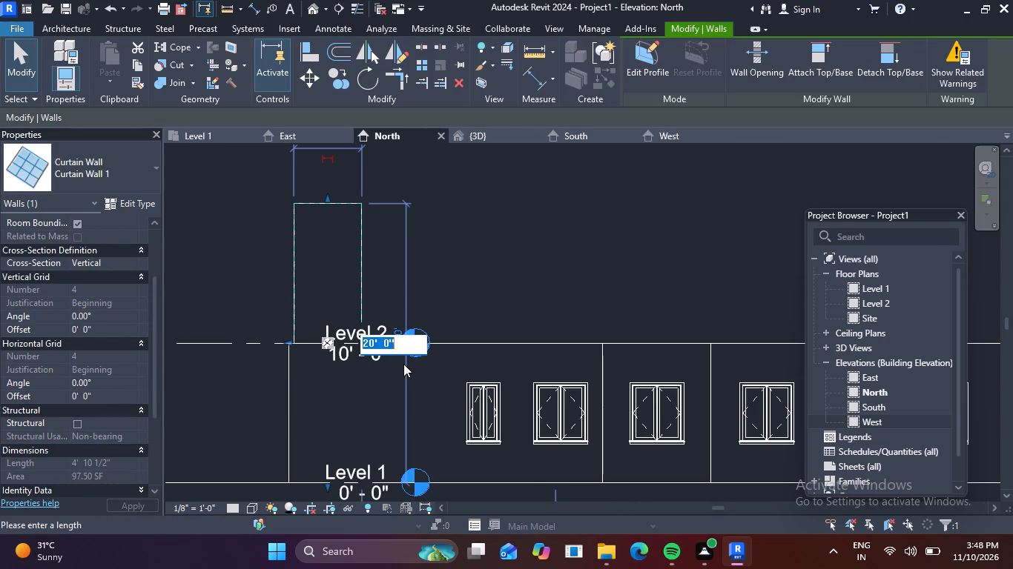
{"action": "key", "text": "BackSpace"}
{"action": "type", "text": "8'"}
{"action": "key", "text": "Return"}
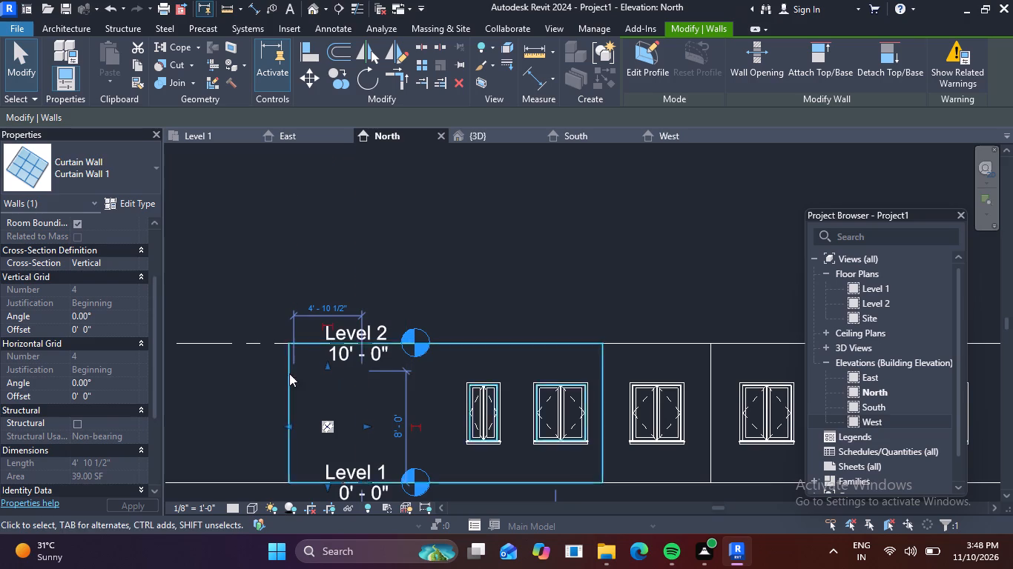
Raise the bottom edge of the 4' 10 1/2" curtain wall leg above Level 1, making it about 5' 1" tall with its top edge kept.
{"action": "scroll", "coordinate": [383, 415], "scroll_direction": "down", "scroll_amount": 2}
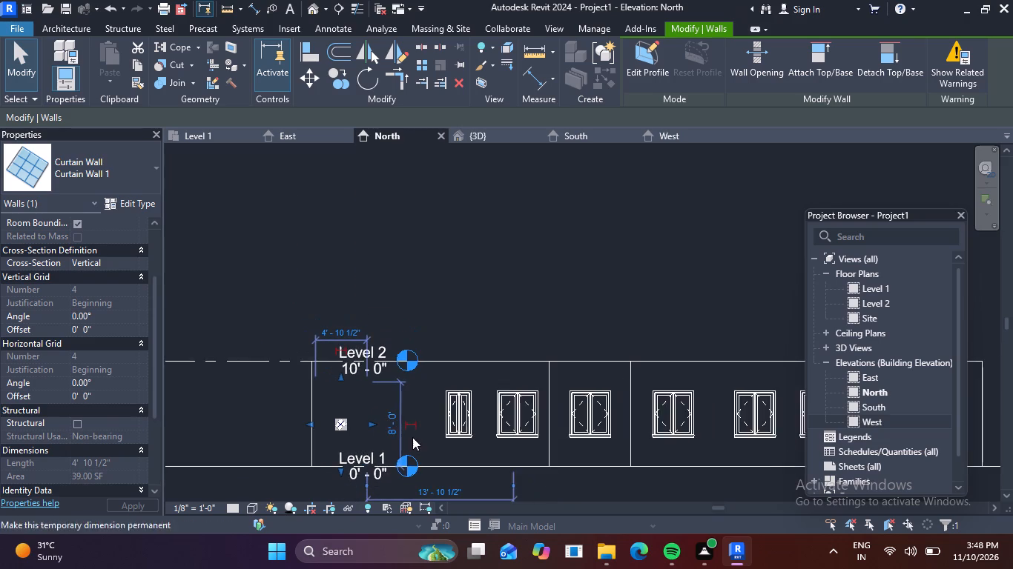
{"action": "middle_click_drag", "start_coordinate": [409, 428], "coordinate": [372, 368]}
{"action": "scroll", "coordinate": [313, 339], "scroll_direction": "up", "scroll_amount": 5}
{"action": "scroll", "coordinate": [369, 323], "scroll_direction": "down", "scroll_amount": 2}
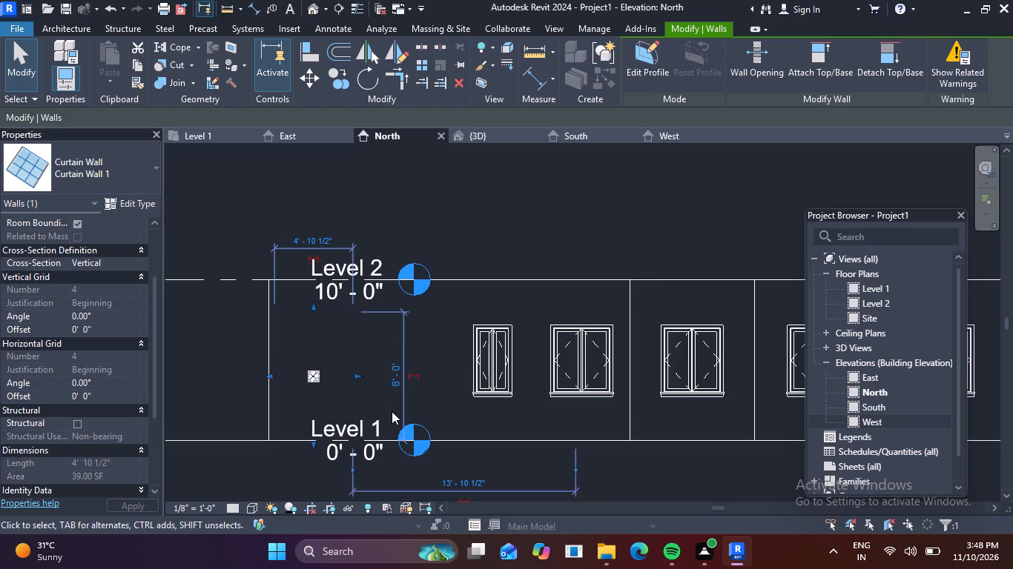
{"action": "middle_click_drag", "start_coordinate": [389, 408], "coordinate": [392, 353]}
{"action": "scroll", "coordinate": [360, 361], "scroll_direction": "up", "scroll_amount": 4}
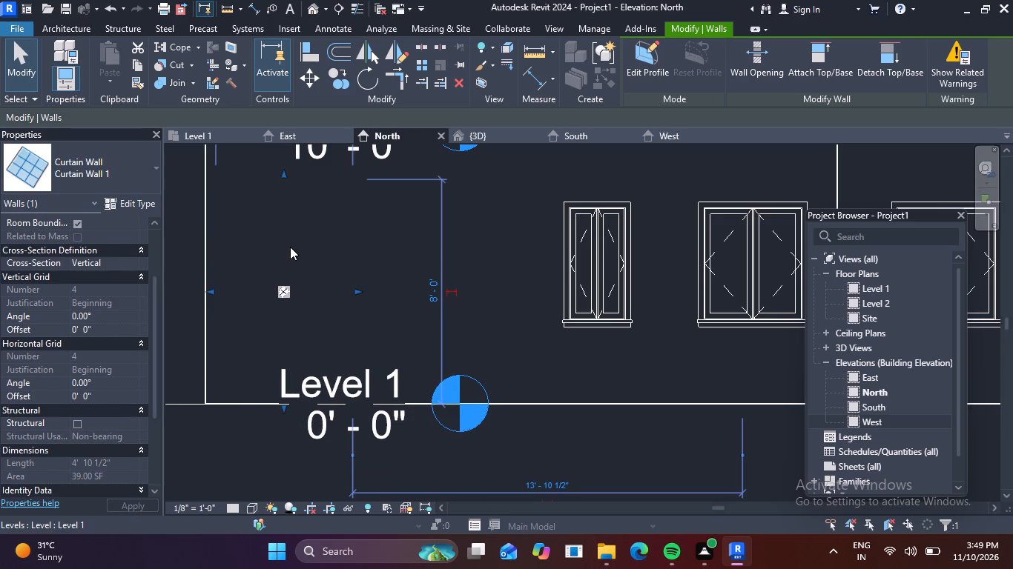
{"action": "left_click_drag", "start_coordinate": [285, 406], "coordinate": [283, 353]}
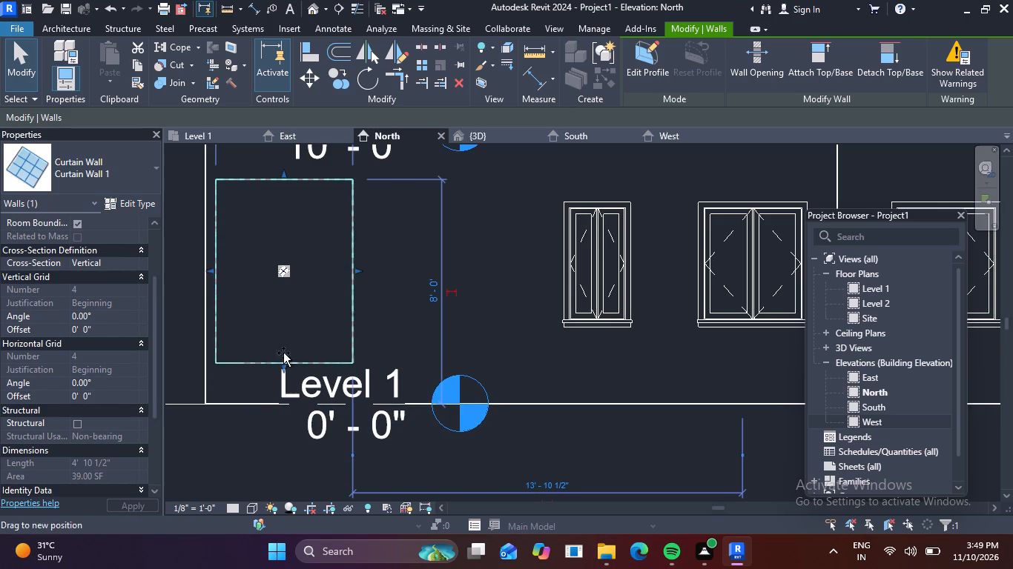
{"action": "left_click_drag", "start_coordinate": [283, 353], "coordinate": [297, 323]}
{"action": "scroll", "coordinate": [334, 330], "scroll_direction": "down", "scroll_amount": 4}
{"action": "middle_click_drag", "start_coordinate": [377, 335], "coordinate": [425, 327]}
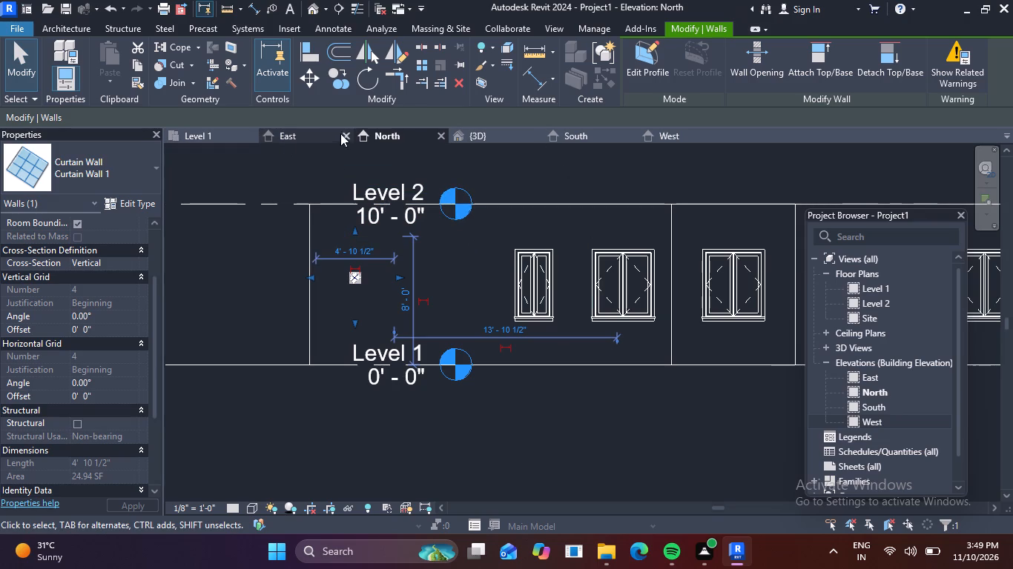
Check the two W1 curtain walls and their edges at the drawing room corner in the 3D view.
{"action": "left_click", "coordinate": [318, 7]}
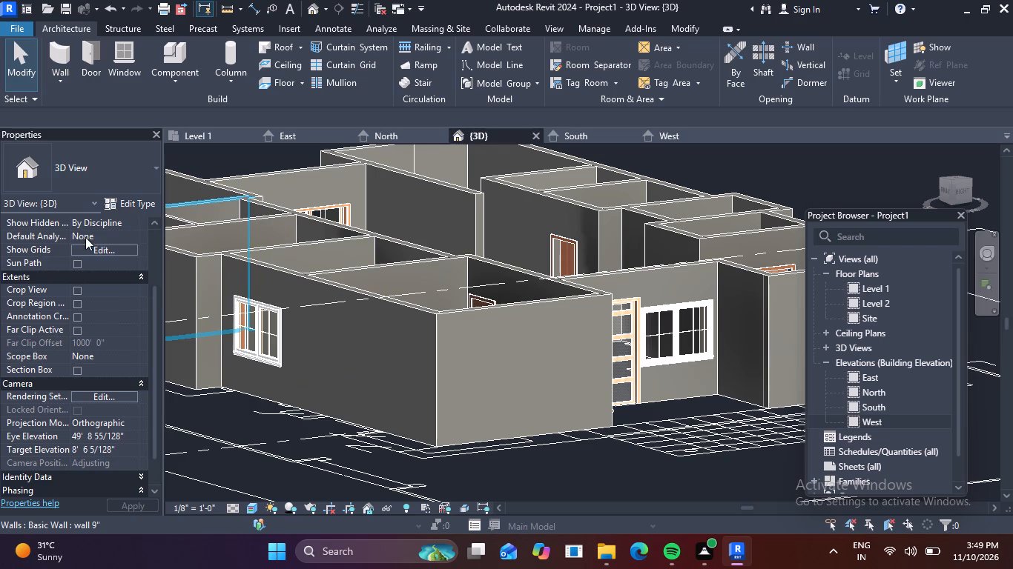
{"action": "left_click", "coordinate": [423, 337]}
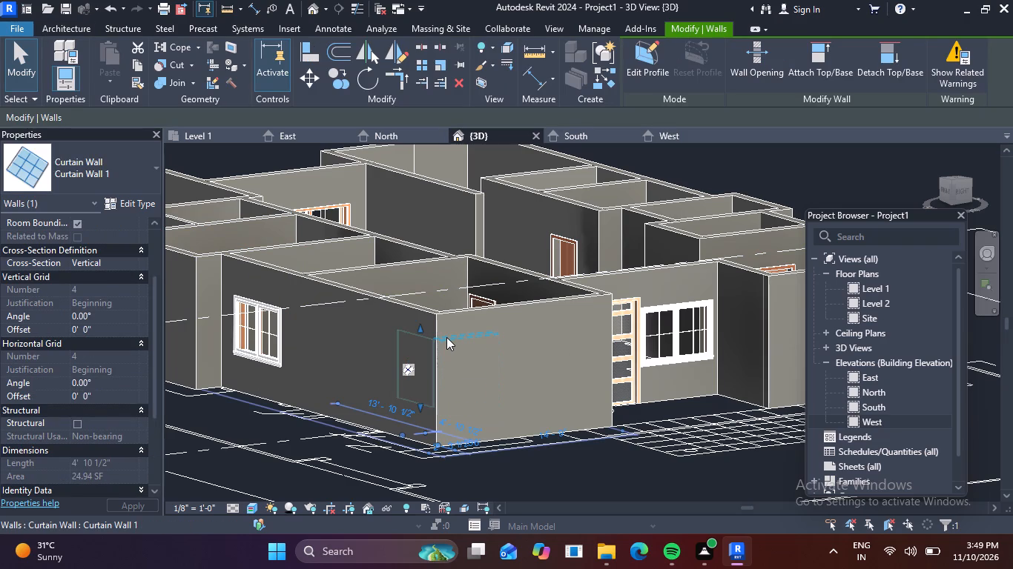
{"action": "left_click", "coordinate": [446, 337]}
{"action": "left_click", "coordinate": [450, 340]}
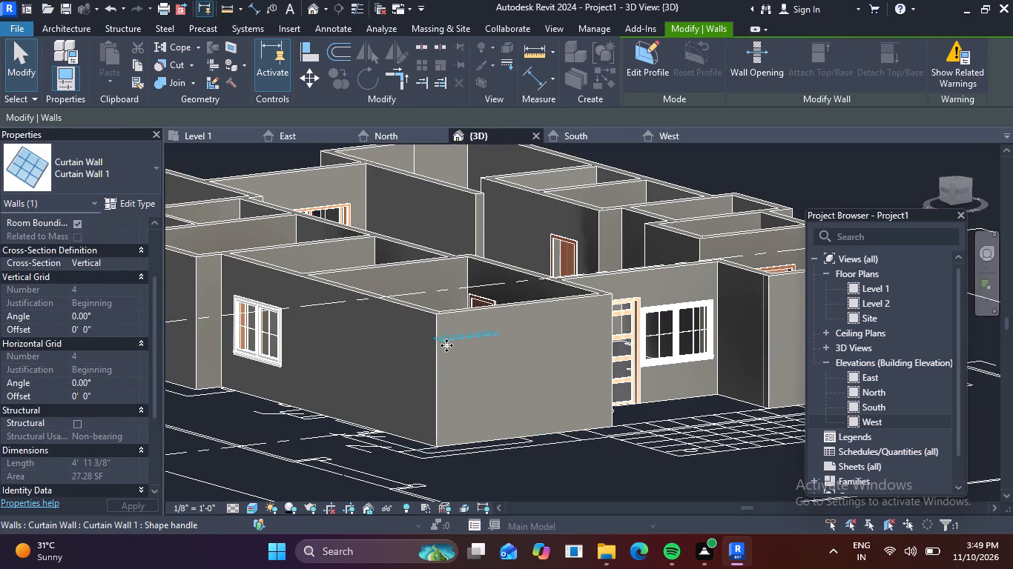
{"action": "left_click", "coordinate": [449, 341]}
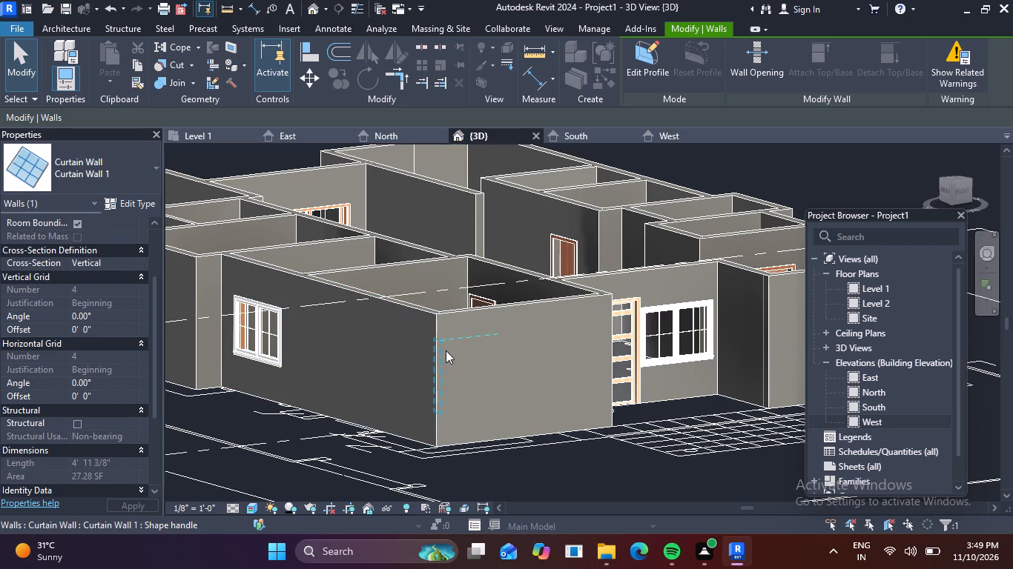
{"action": "left_click", "coordinate": [444, 359]}
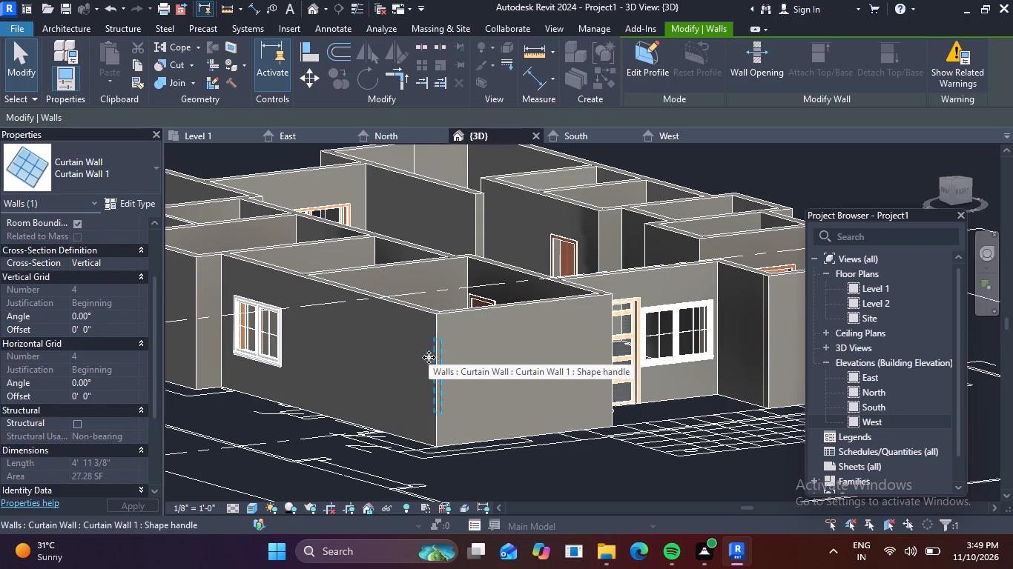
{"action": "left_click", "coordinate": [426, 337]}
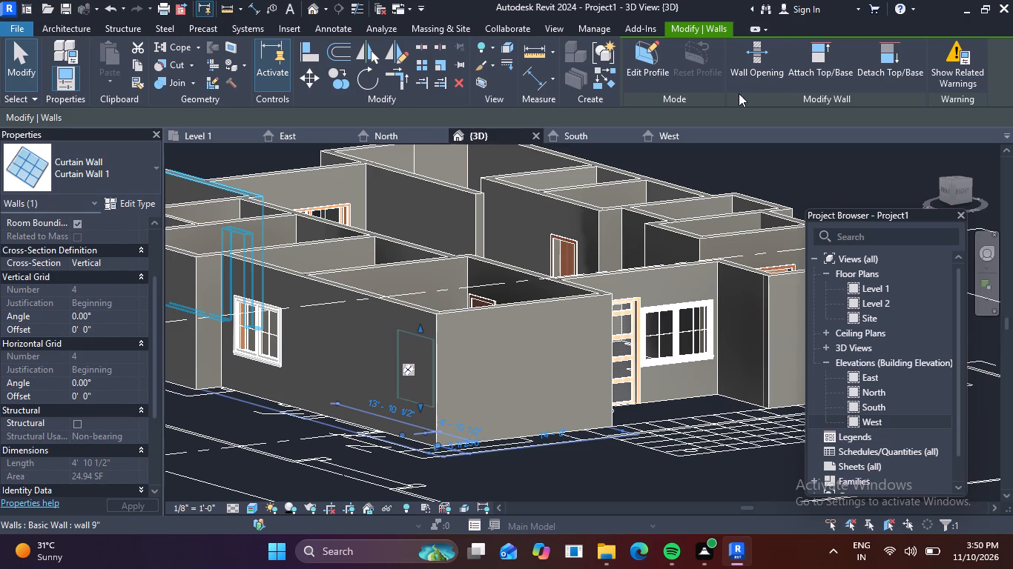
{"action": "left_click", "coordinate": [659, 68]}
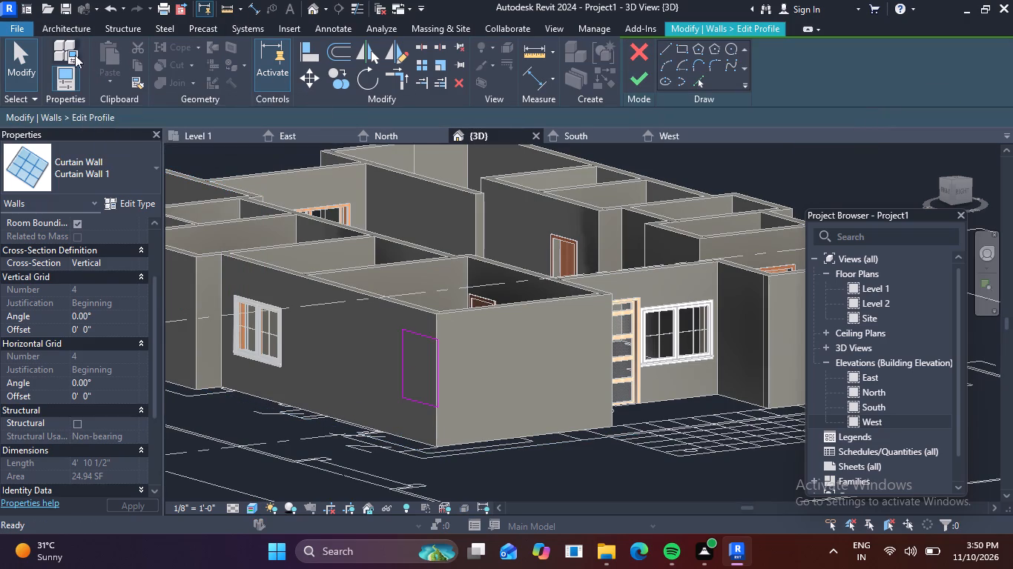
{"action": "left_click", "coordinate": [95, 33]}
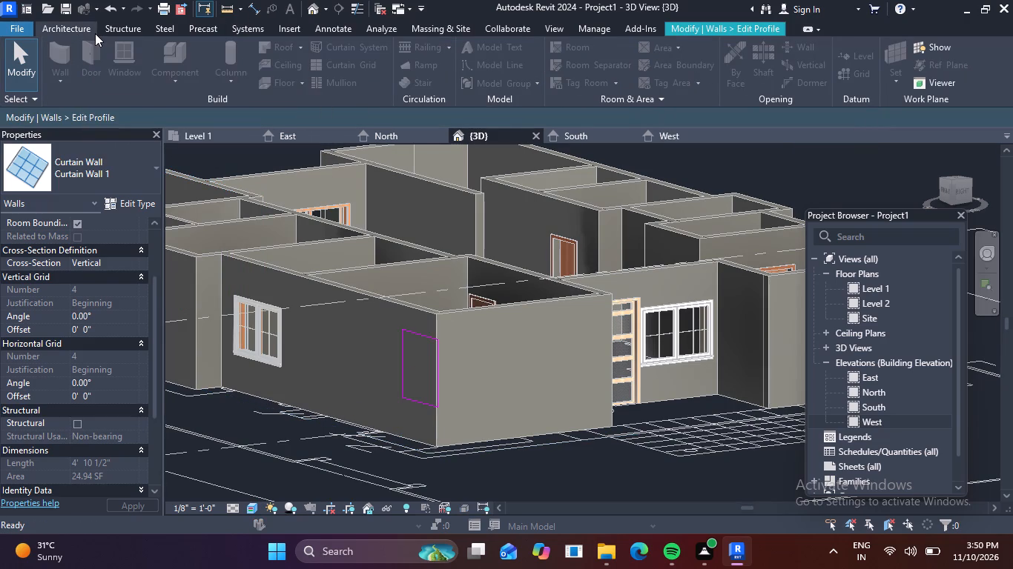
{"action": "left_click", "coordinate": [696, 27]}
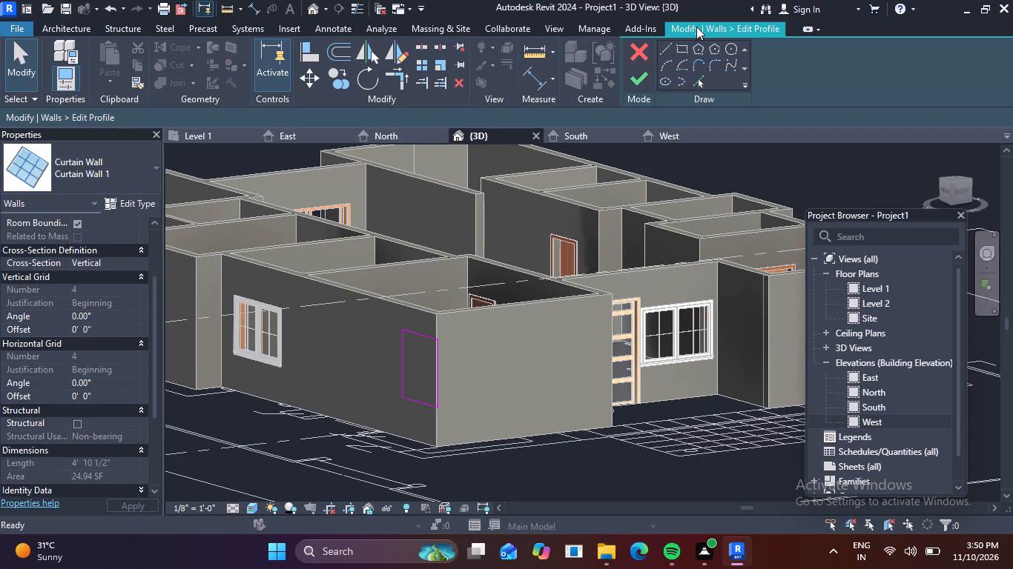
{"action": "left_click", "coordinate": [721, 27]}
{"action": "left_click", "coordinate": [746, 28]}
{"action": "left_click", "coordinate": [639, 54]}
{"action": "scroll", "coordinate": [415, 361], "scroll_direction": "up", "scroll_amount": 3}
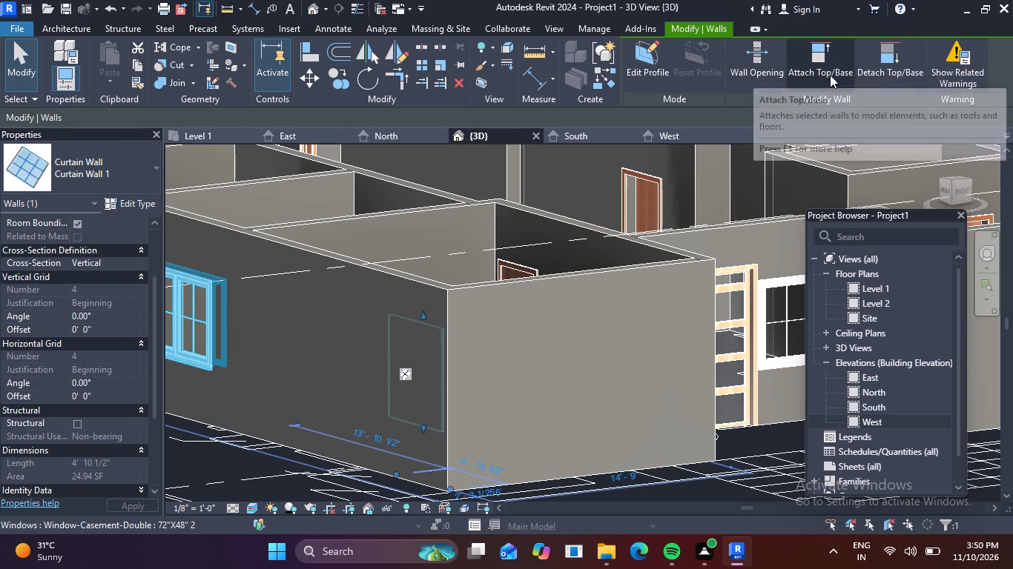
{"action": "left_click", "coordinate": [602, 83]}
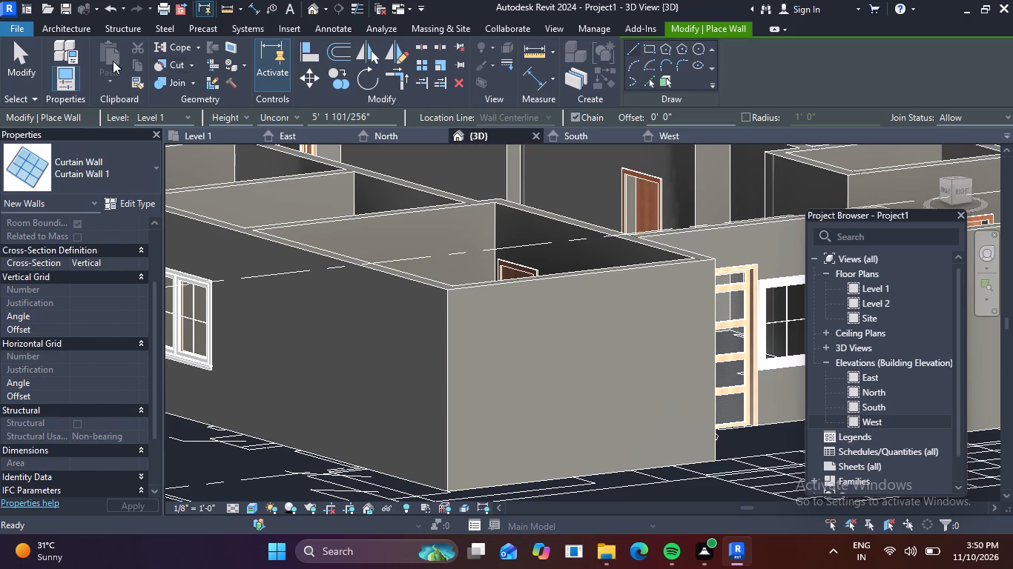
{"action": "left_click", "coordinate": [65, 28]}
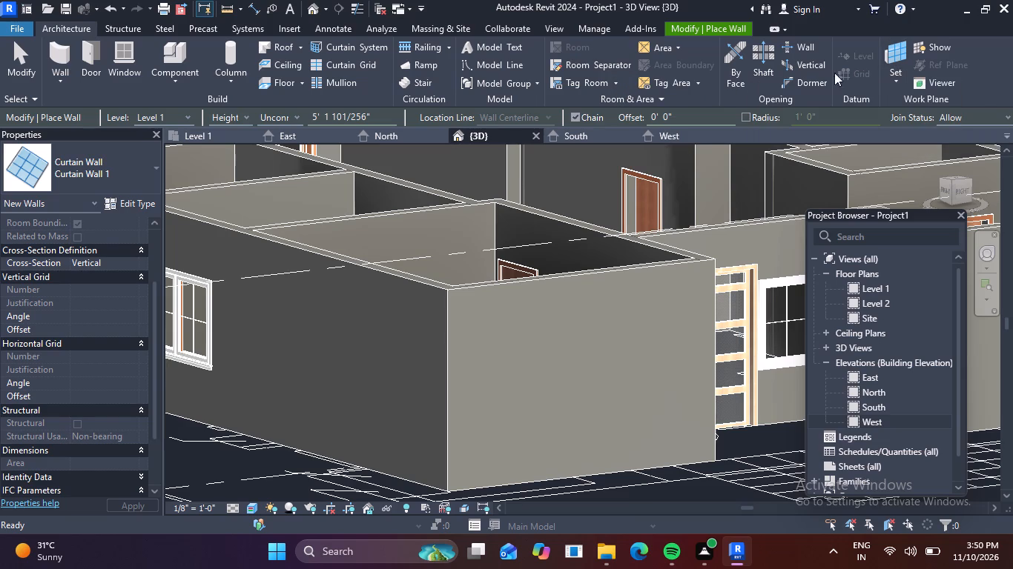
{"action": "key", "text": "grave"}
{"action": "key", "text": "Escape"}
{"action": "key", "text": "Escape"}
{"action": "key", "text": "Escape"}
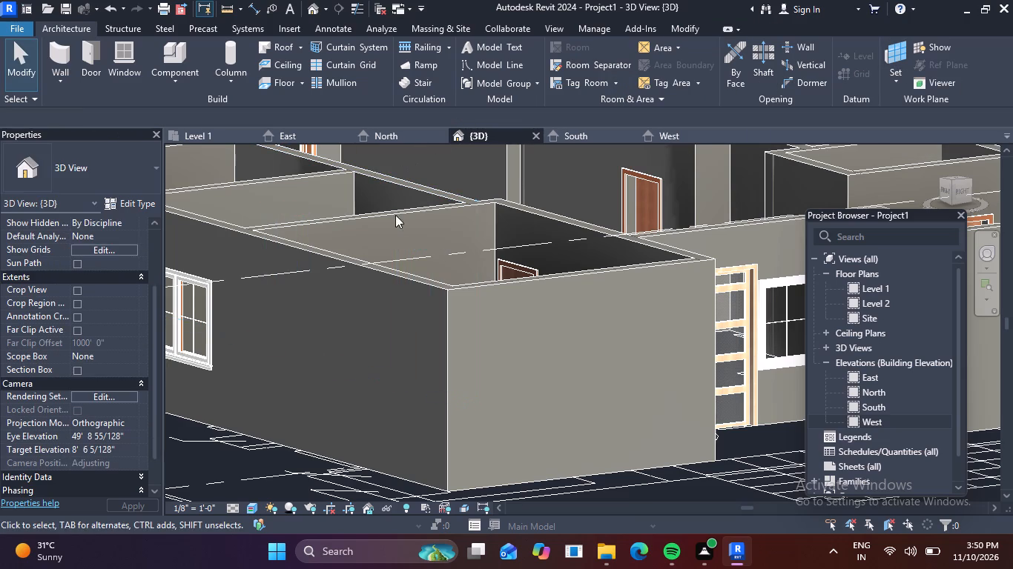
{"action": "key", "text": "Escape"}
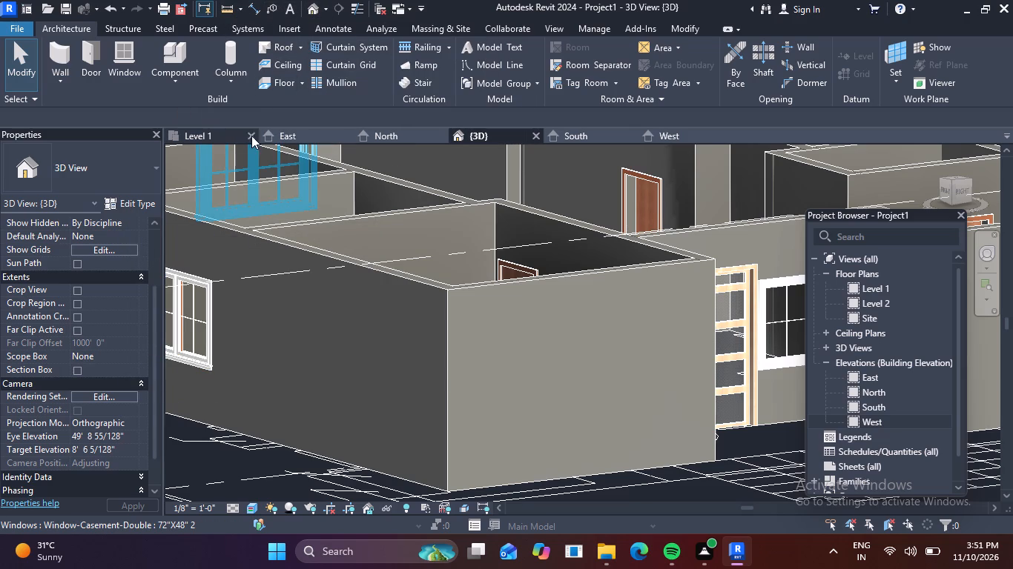
On Level 1, undo the W1 curtain walls and the earlier double casement windows placed at the drawing room corner.
{"action": "left_click", "coordinate": [220, 140]}
{"action": "key", "text": "ctrl+z"}
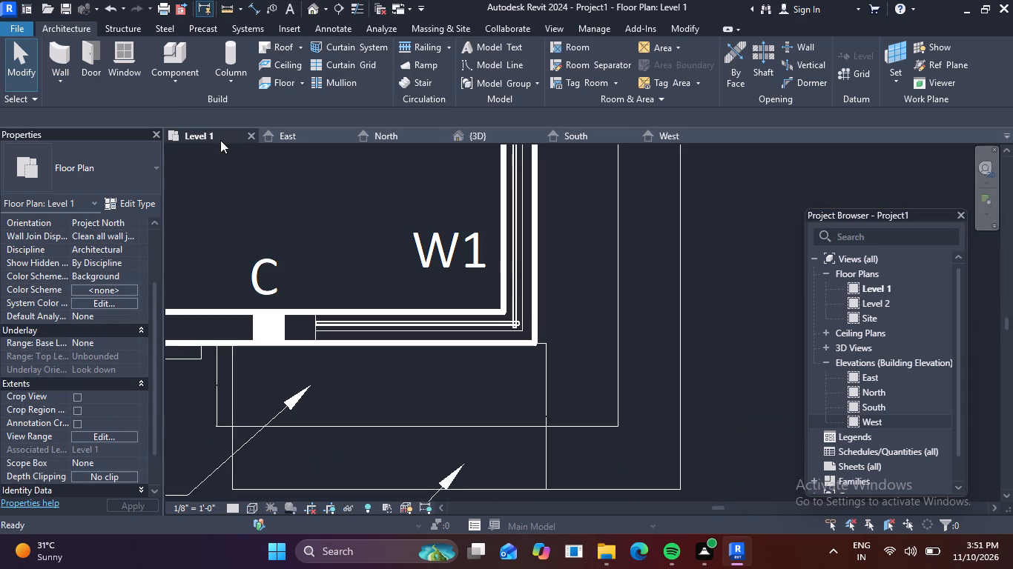
{"action": "key", "text": "ctrl+z"}
{"action": "key", "text": "ctrl+z"}
{"action": "key", "text": "ctrl+z"}
{"action": "key", "text": "ctrl+z"}
{"action": "key", "text": "ctrl+z"}
{"action": "key", "text": "ctrl+z"}
{"action": "key", "text": "ctrl+z"}
{"action": "key", "text": "ctrl+z"}
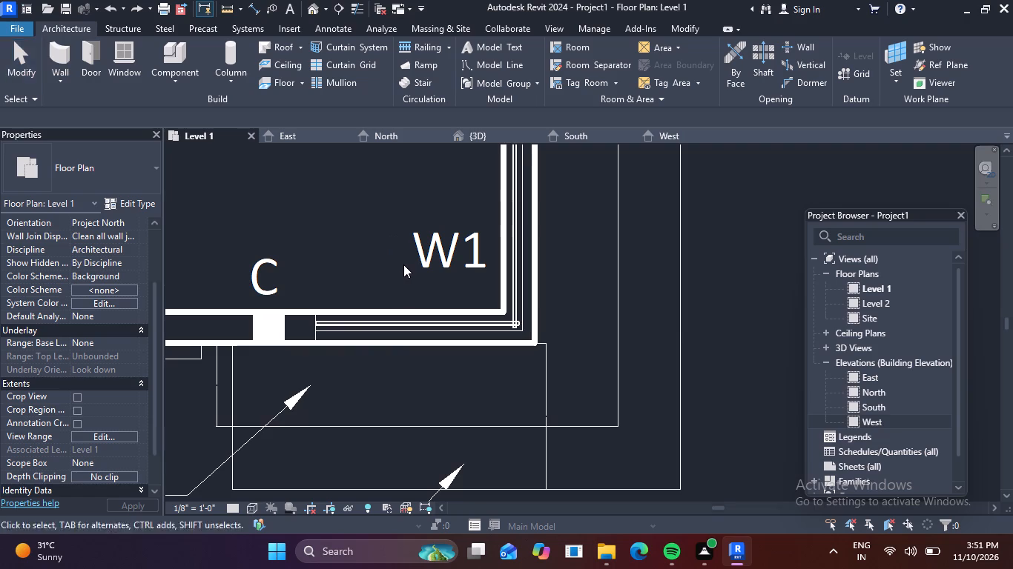
{"action": "key", "text": "ctrl+z"}
{"action": "key", "text": "ctrl+z"}
{"action": "key", "text": "ctrl+z"}
{"action": "key", "text": "ctrl+z"}
{"action": "key", "text": "ctrl+z"}
{"action": "key", "text": "Escape"}
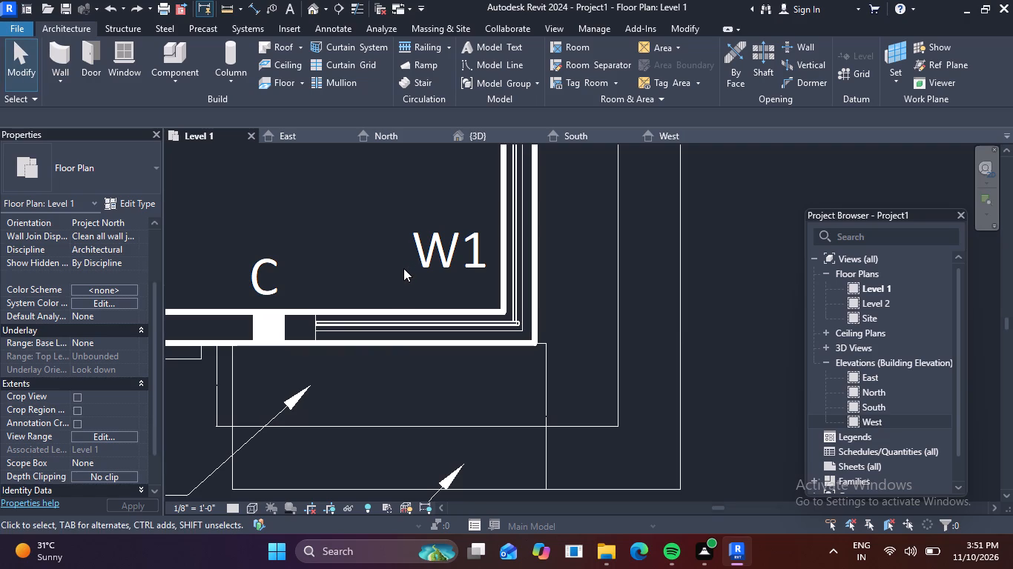
{"action": "key", "text": "ctrl+z"}
{"action": "key", "text": "ctrl+z"}
{"action": "key", "text": "ctrl+z"}
{"action": "key", "text": "ctrl+z"}
{"action": "key", "text": "ctrl+z"}
{"action": "key", "text": "ctrl+z"}
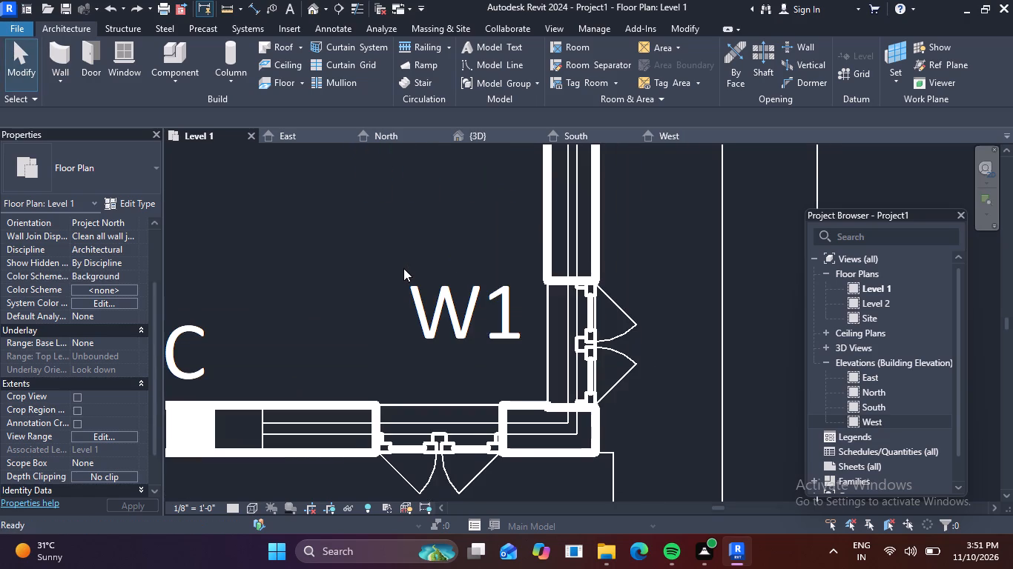
{"action": "key", "text": "ctrl+z"}
{"action": "middle_click_drag", "start_coordinate": [393, 261], "coordinate": [330, 227]}
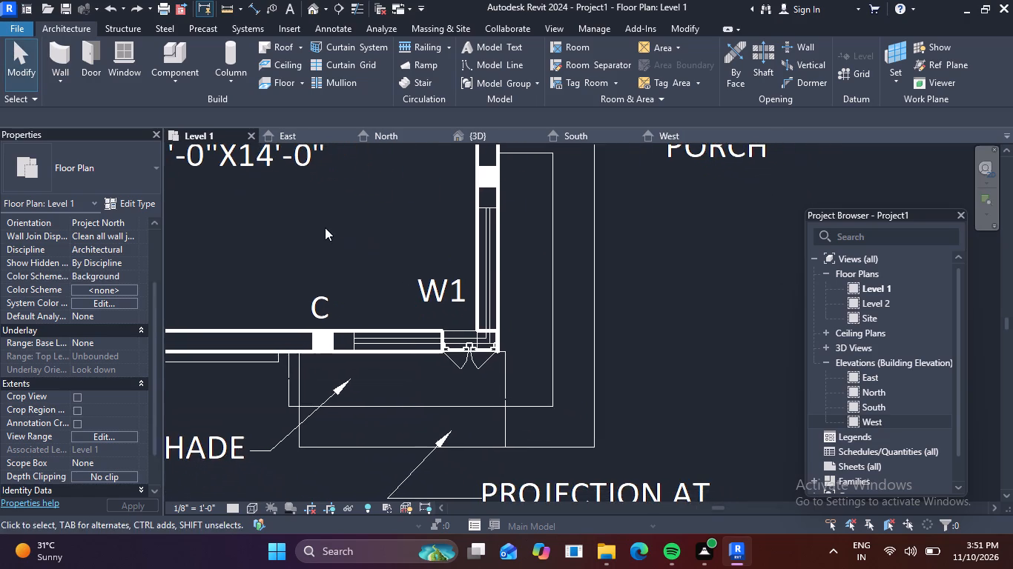
{"action": "key", "text": "ctrl+z"}
{"action": "scroll", "coordinate": [381, 269], "scroll_direction": "down", "scroll_amount": 2}
{"action": "middle_click_drag", "start_coordinate": [374, 267], "coordinate": [319, 227]}
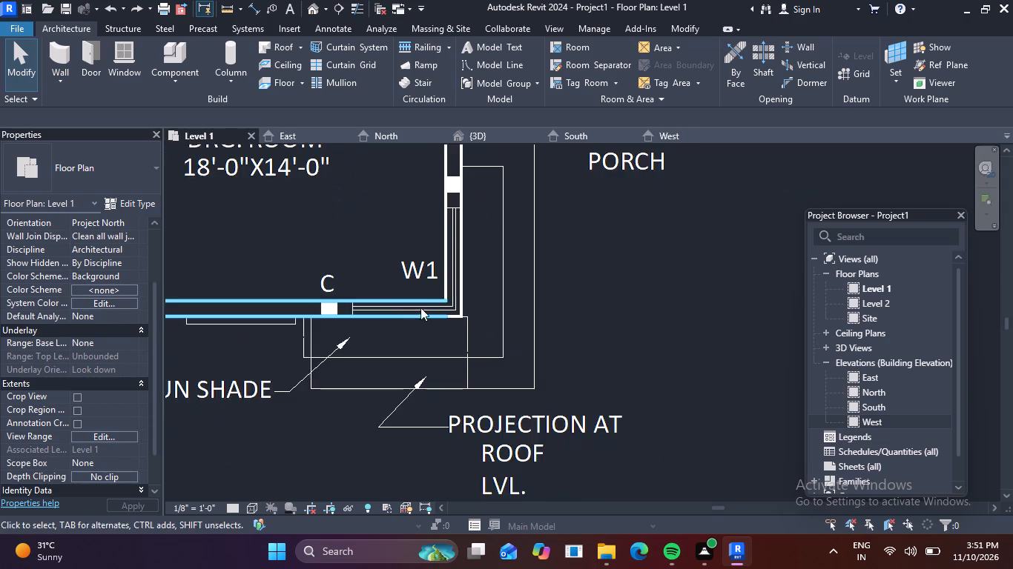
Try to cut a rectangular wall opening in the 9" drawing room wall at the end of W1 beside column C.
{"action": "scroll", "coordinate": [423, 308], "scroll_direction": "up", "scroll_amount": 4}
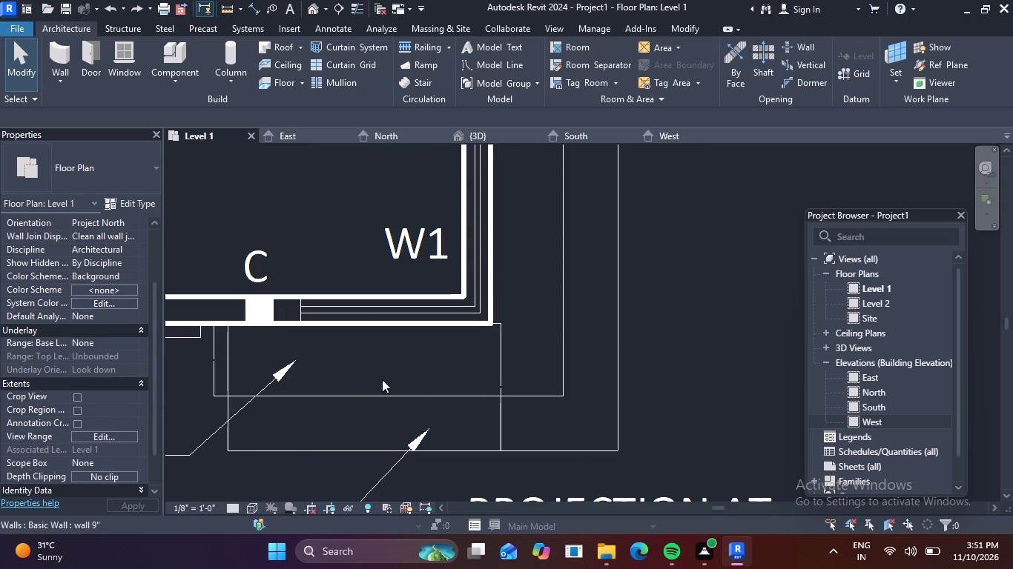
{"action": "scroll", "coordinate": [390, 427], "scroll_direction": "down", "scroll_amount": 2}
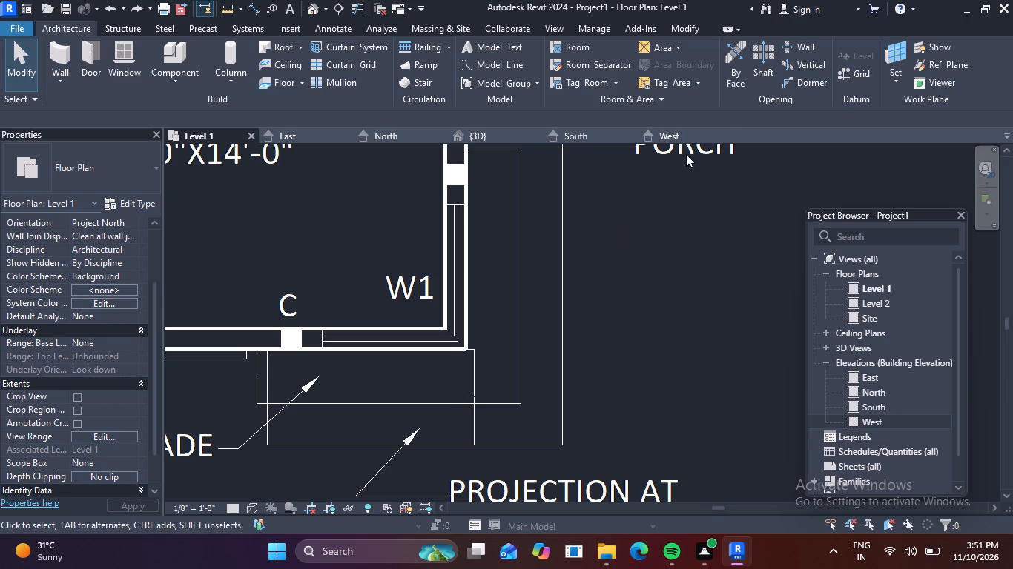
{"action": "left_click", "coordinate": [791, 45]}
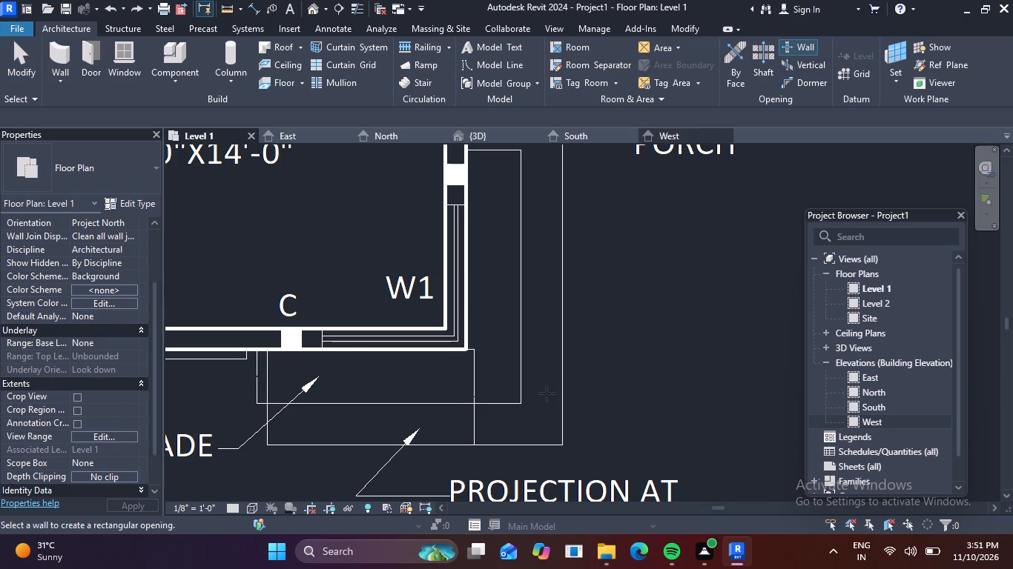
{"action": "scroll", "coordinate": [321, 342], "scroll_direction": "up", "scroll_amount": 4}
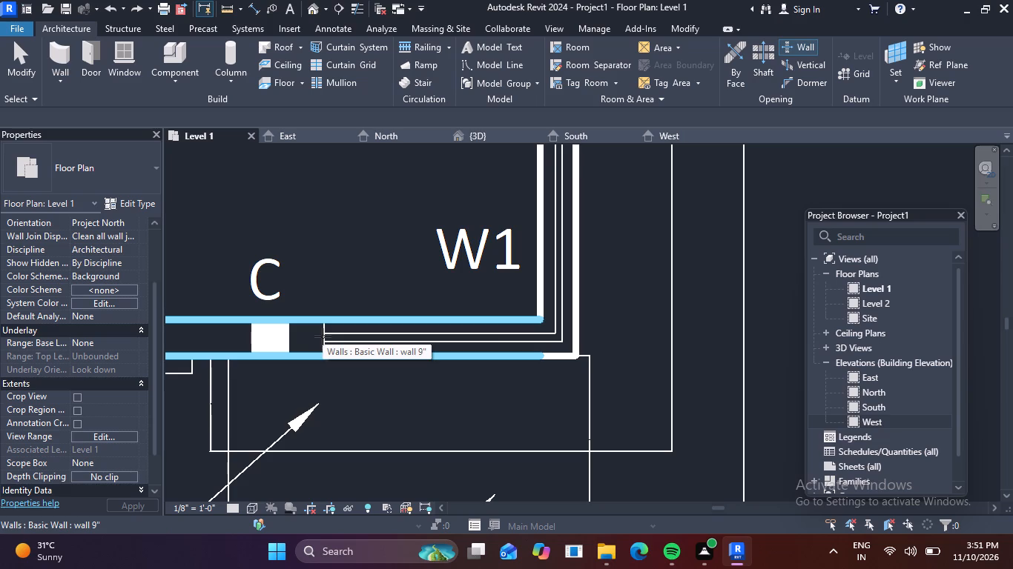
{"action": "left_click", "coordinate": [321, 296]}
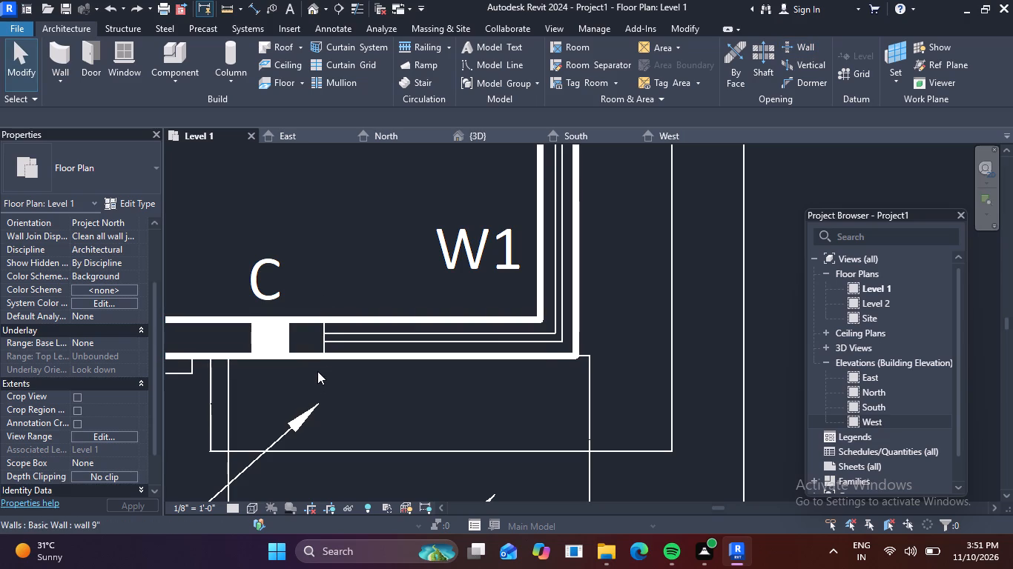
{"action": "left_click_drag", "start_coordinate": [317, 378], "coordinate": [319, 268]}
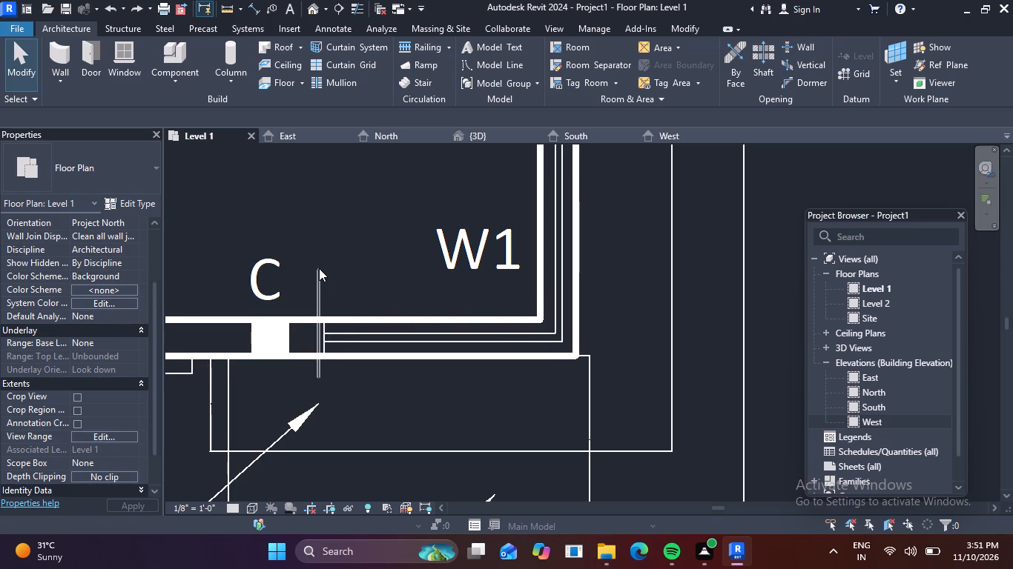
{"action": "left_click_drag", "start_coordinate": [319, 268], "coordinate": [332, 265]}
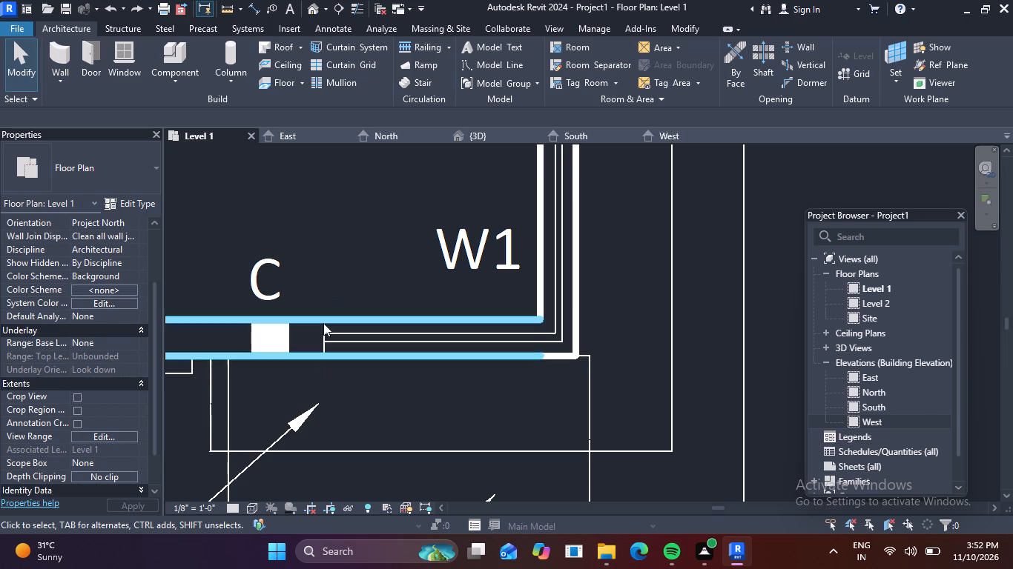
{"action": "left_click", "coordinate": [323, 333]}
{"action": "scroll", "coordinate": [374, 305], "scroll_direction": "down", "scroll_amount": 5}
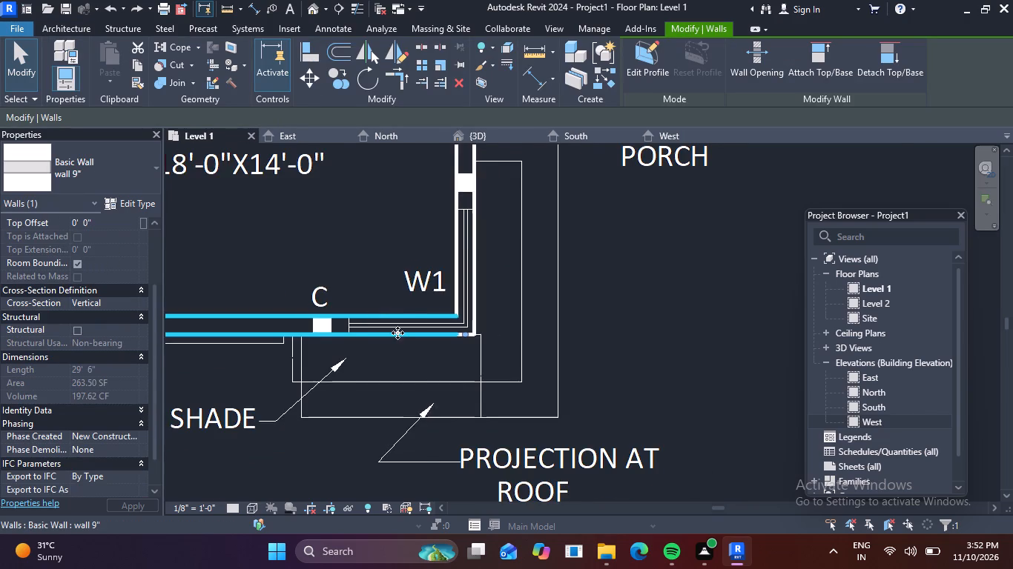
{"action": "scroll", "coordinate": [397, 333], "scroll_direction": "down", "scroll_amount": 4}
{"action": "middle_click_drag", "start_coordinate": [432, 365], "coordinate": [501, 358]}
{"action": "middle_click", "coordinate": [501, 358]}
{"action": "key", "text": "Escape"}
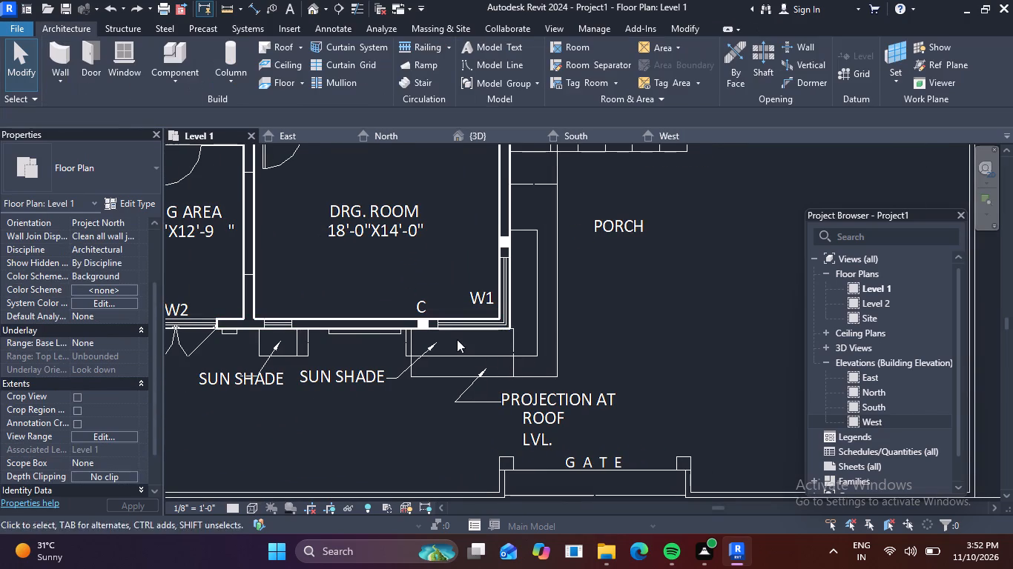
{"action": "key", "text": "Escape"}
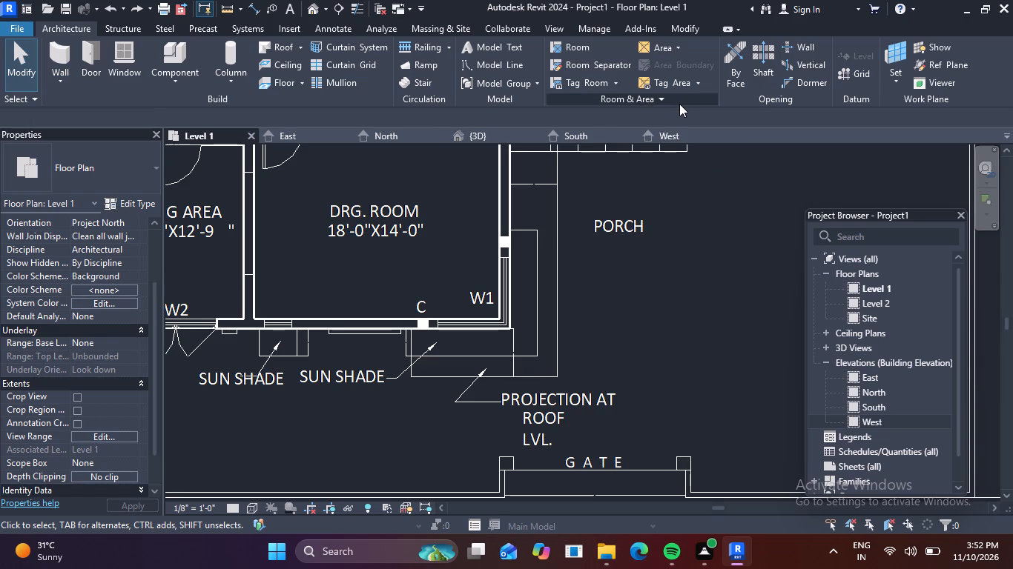
Draw a short vertical reference plane across the wall at W1's end beside column C, about 4' 10 1/2" from the porch-side wall.
{"action": "left_click", "coordinate": [946, 61]}
{"action": "scroll", "coordinate": [339, 364], "scroll_direction": "up", "scroll_amount": 5}
{"action": "scroll", "coordinate": [492, 314], "scroll_direction": "up", "scroll_amount": 5}
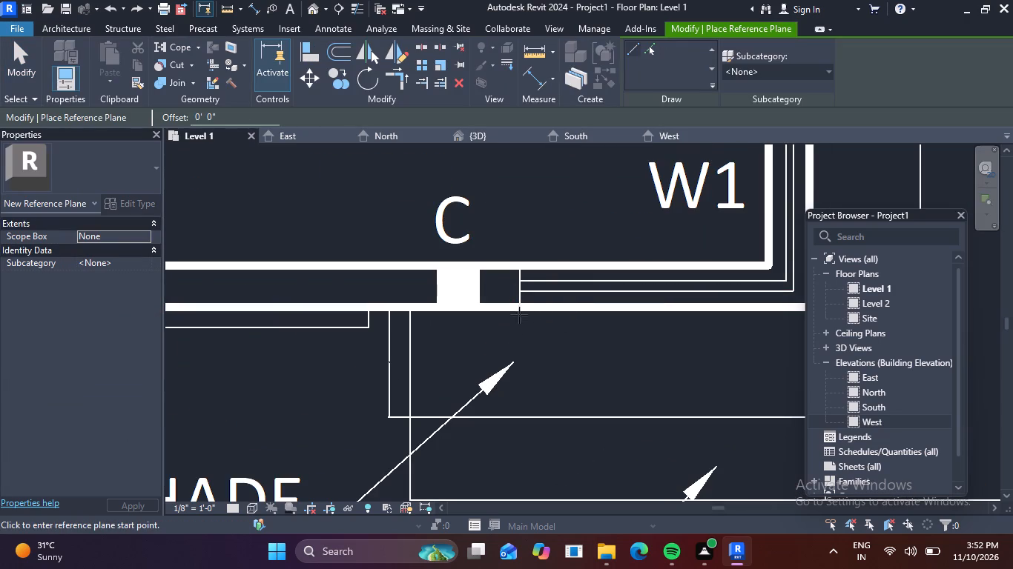
{"action": "left_click", "coordinate": [521, 306]}
{"action": "left_click", "coordinate": [522, 221]}
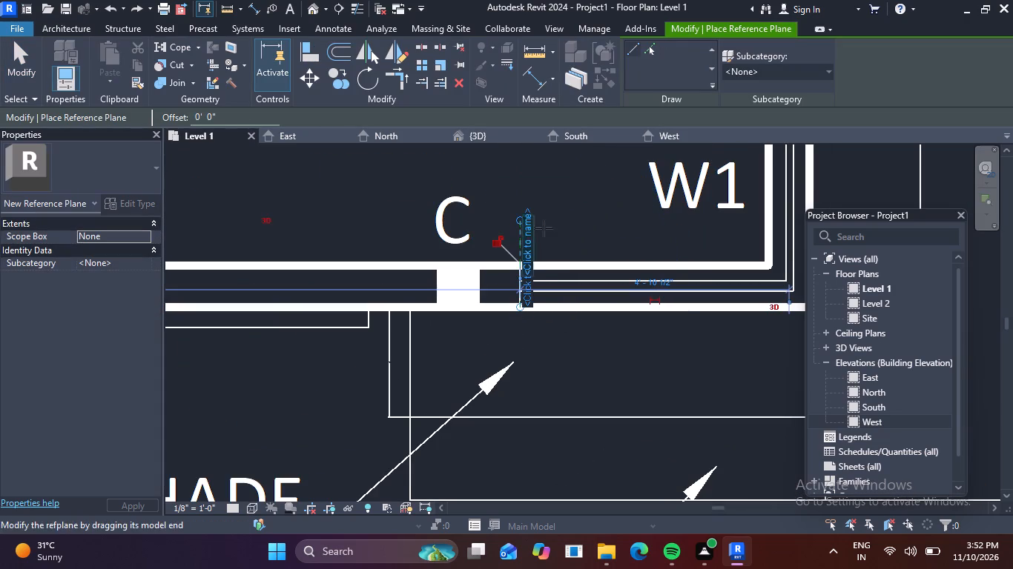
Draw a short horizontal reference plane across the porch-side wall at W1's upper end, about 5' 3" from the corner.
{"action": "scroll", "coordinate": [641, 242], "scroll_direction": "down", "scroll_amount": 2}
{"action": "middle_click_drag", "start_coordinate": [631, 259], "coordinate": [430, 367]}
{"action": "scroll", "coordinate": [574, 179], "scroll_direction": "up", "scroll_amount": 4}
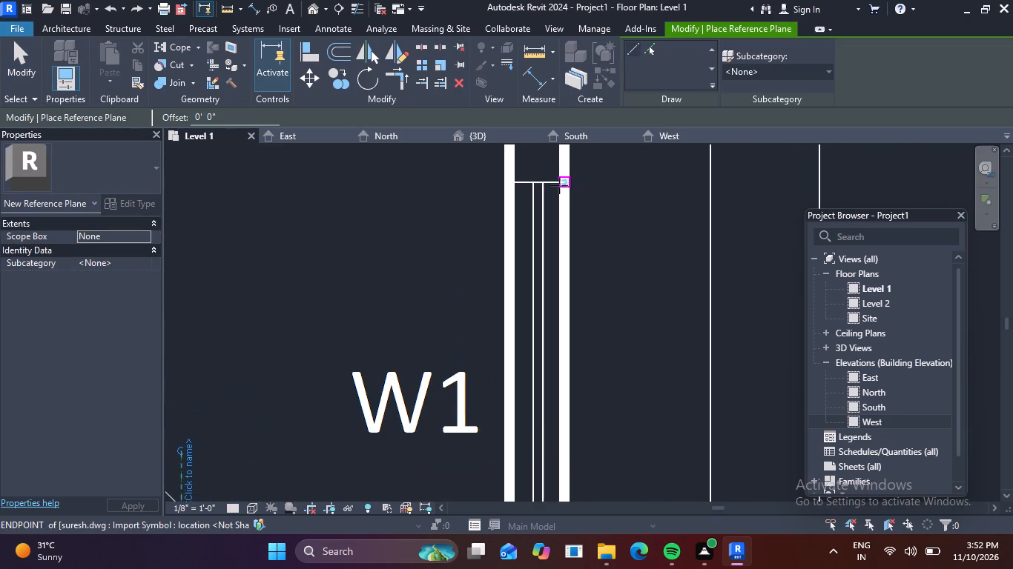
{"action": "left_click_drag", "start_coordinate": [560, 185], "coordinate": [550, 187]}
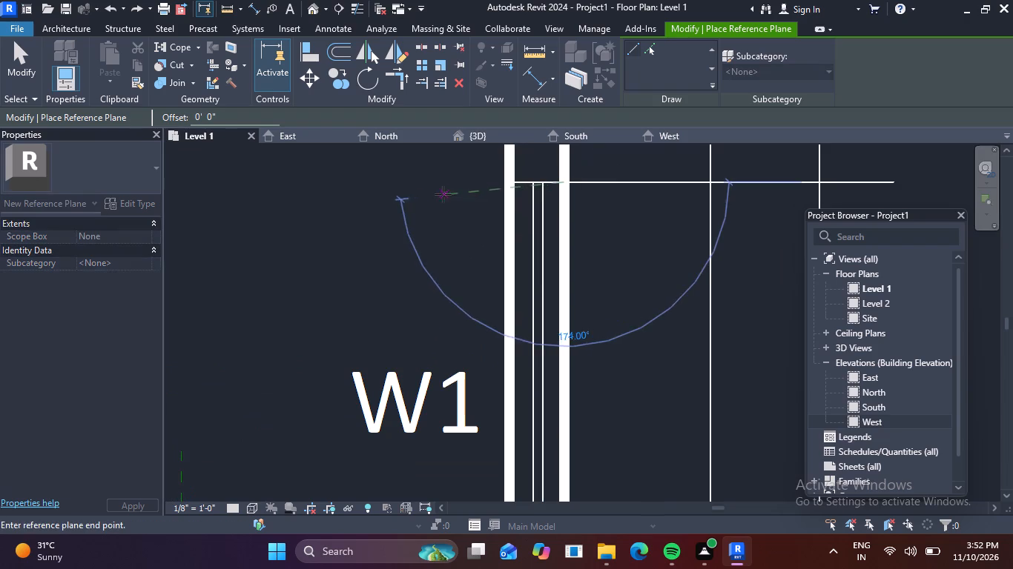
{"action": "left_click", "coordinate": [435, 184]}
{"action": "scroll", "coordinate": [581, 239], "scroll_direction": "down", "scroll_amount": 4}
{"action": "middle_click_drag", "start_coordinate": [635, 274], "coordinate": [643, 267]}
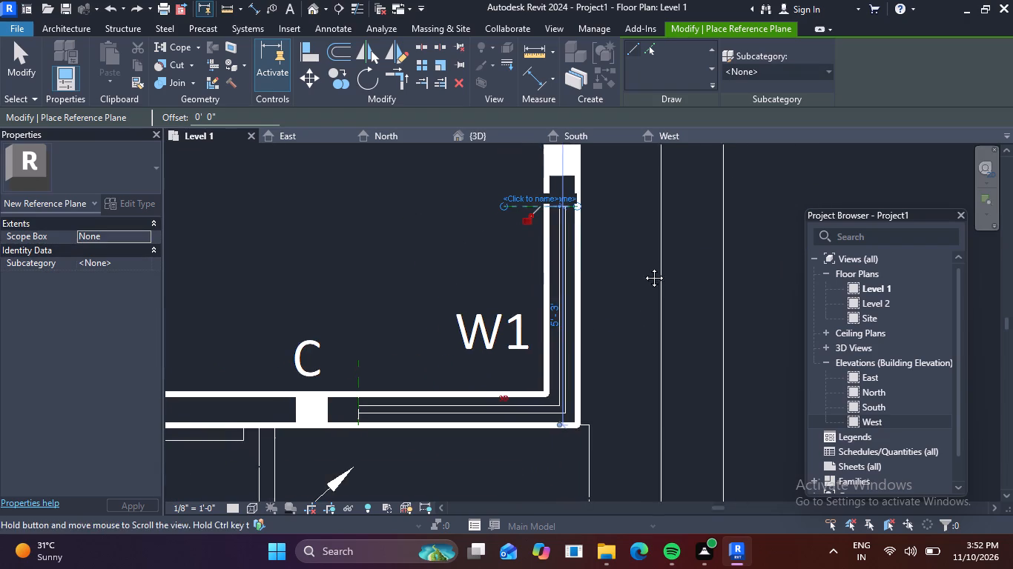
{"action": "middle_click_drag", "start_coordinate": [643, 267], "coordinate": [658, 231]}
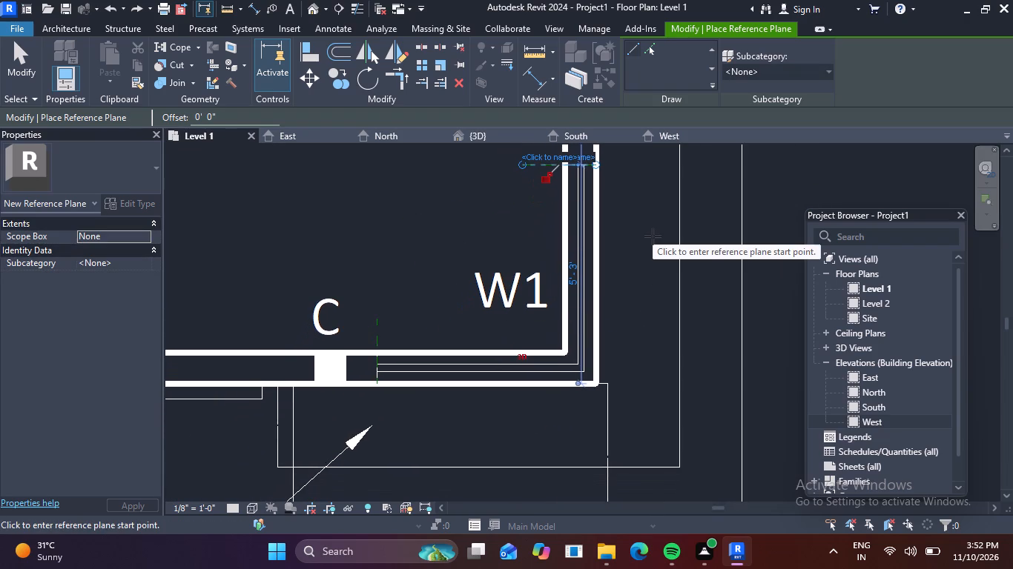
{"action": "key", "text": "Escape"}
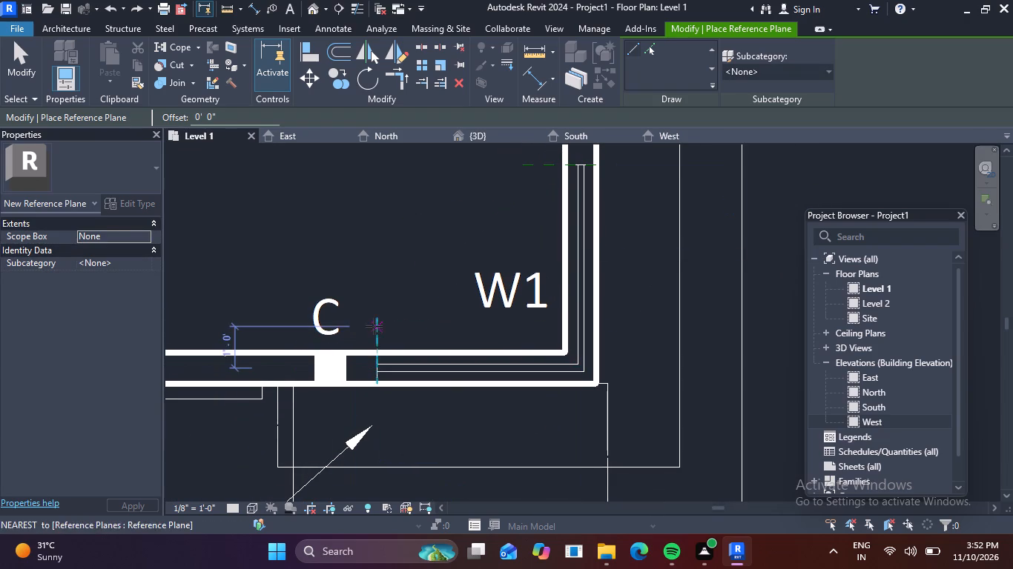
{"action": "key", "text": "Escape"}
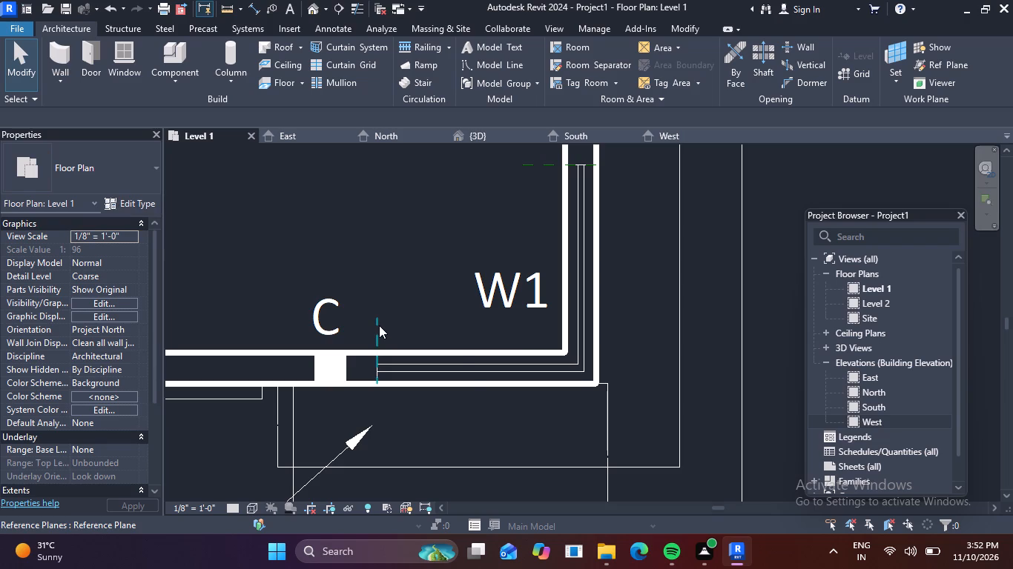
{"action": "left_click", "coordinate": [379, 325]}
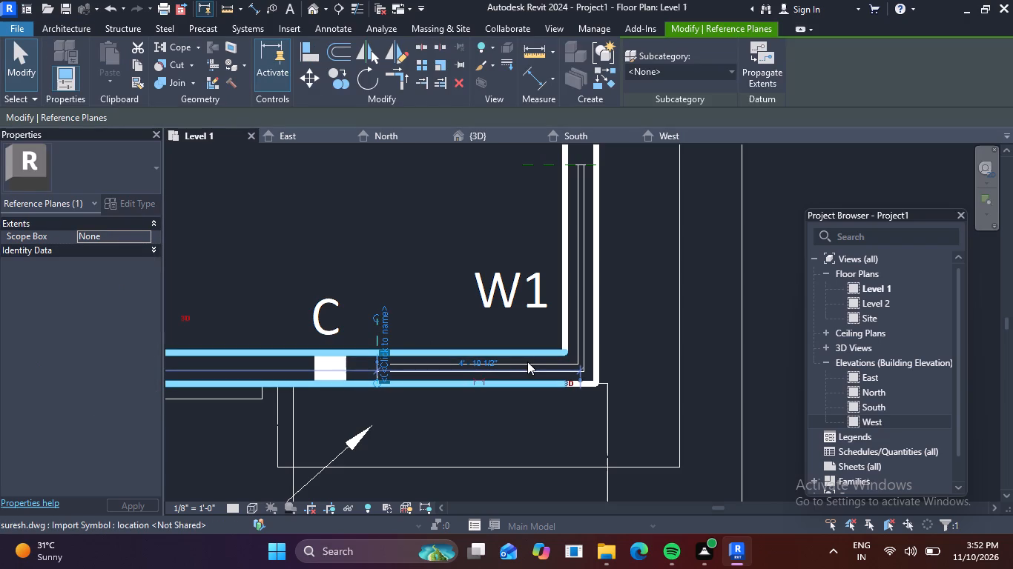
{"action": "key", "text": "Escape"}
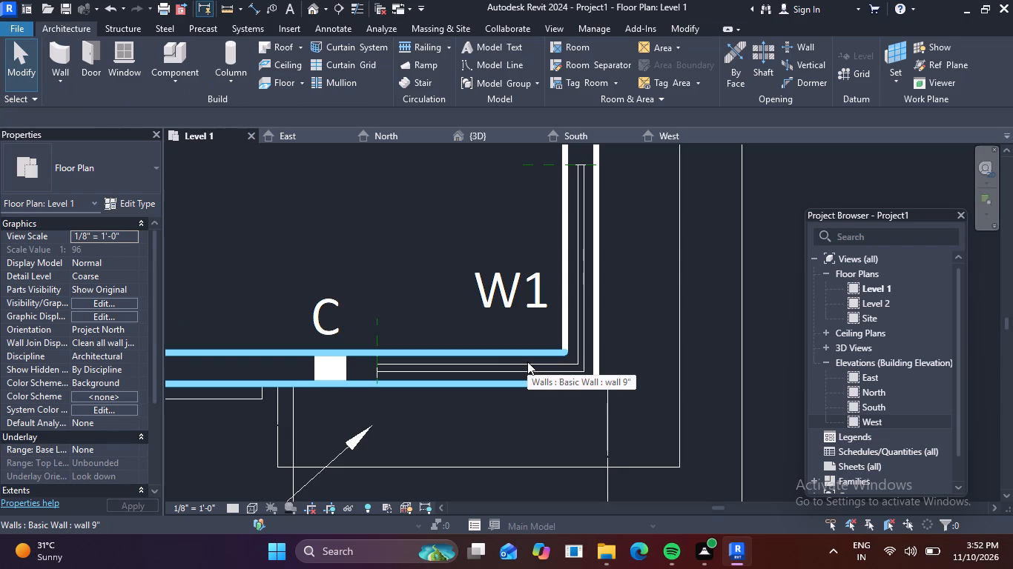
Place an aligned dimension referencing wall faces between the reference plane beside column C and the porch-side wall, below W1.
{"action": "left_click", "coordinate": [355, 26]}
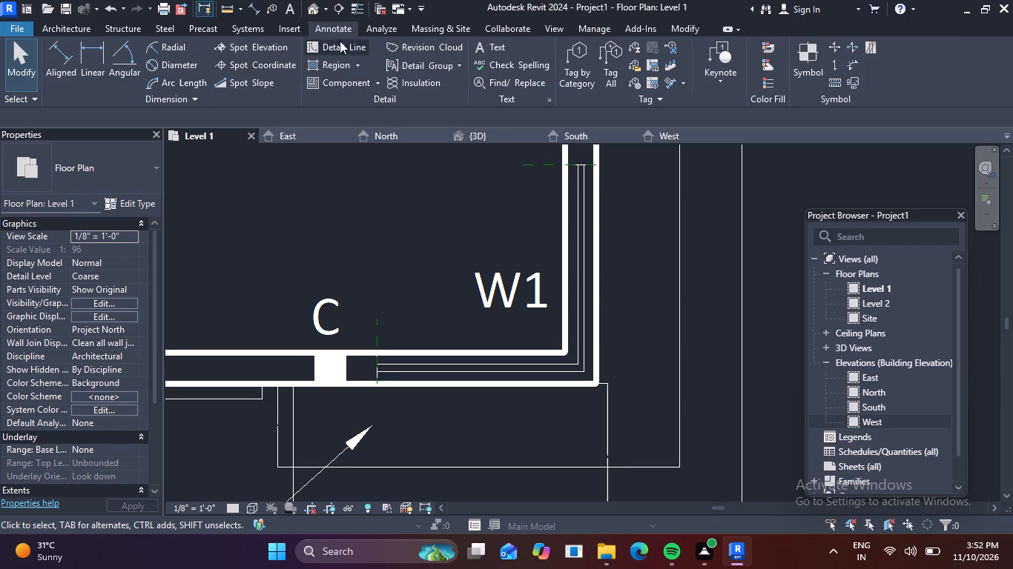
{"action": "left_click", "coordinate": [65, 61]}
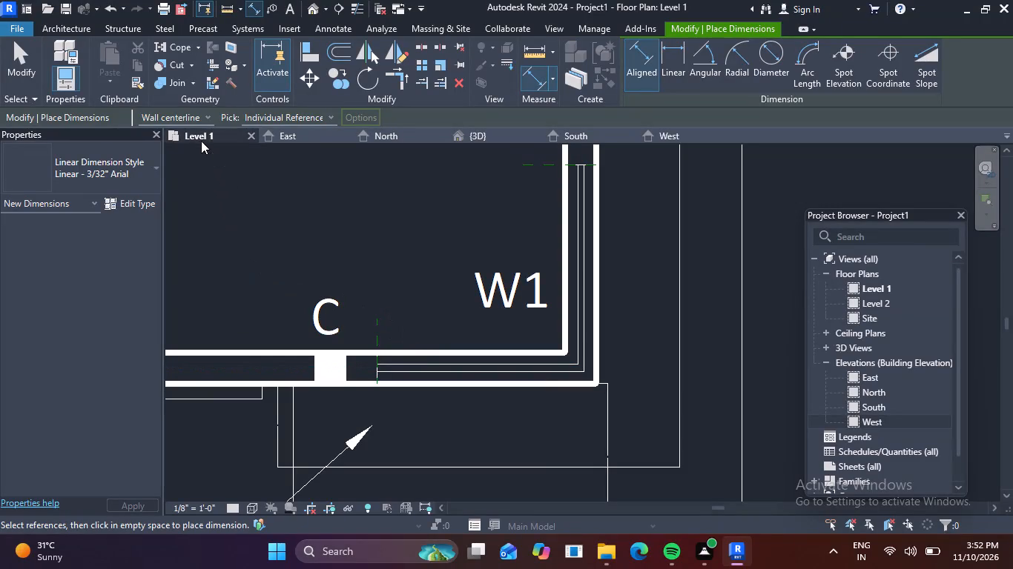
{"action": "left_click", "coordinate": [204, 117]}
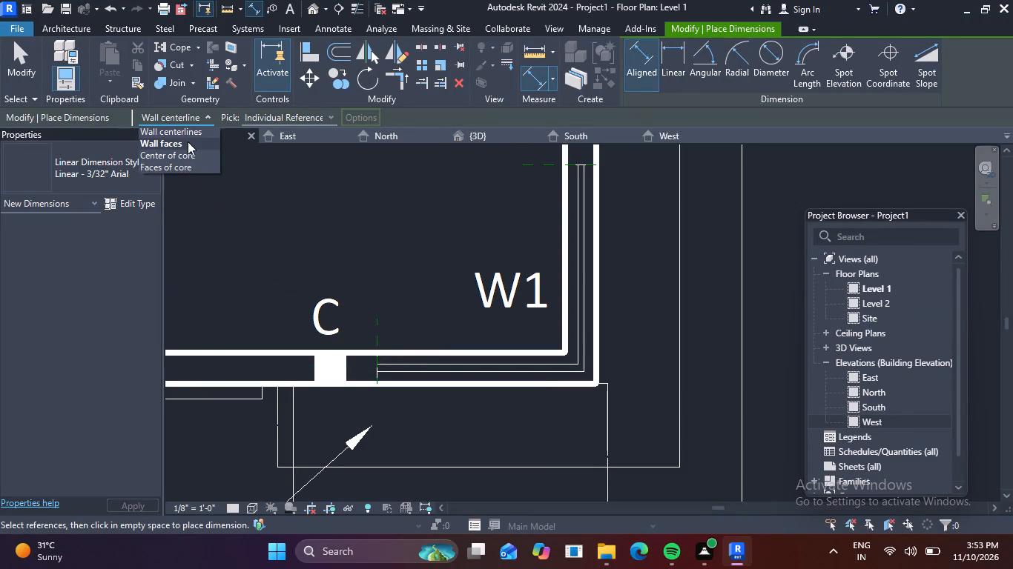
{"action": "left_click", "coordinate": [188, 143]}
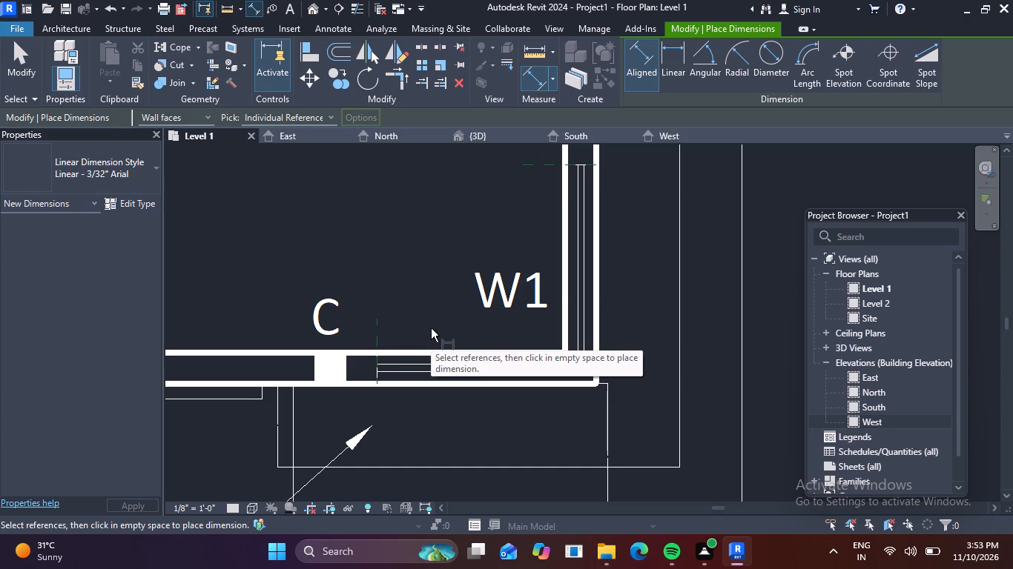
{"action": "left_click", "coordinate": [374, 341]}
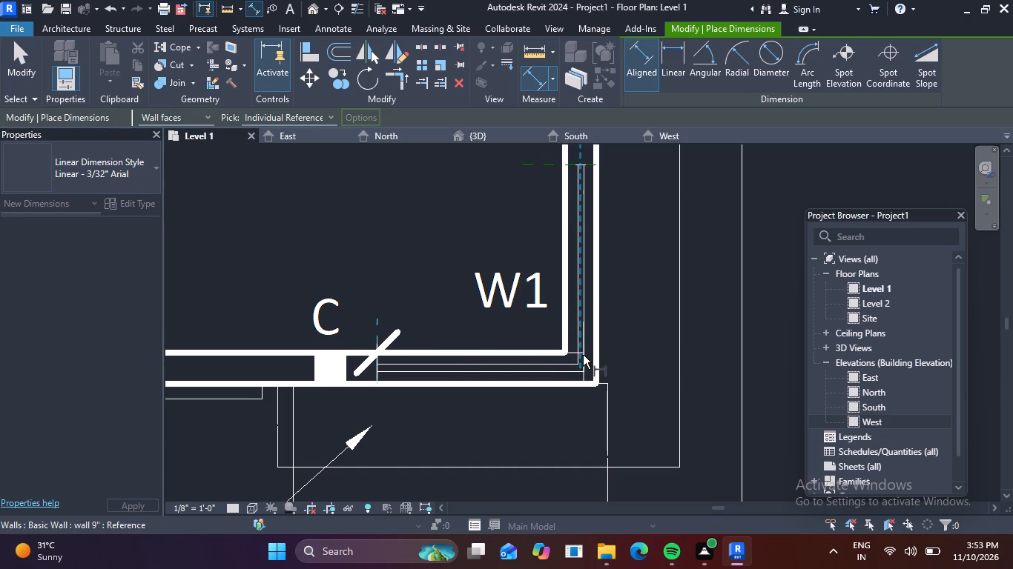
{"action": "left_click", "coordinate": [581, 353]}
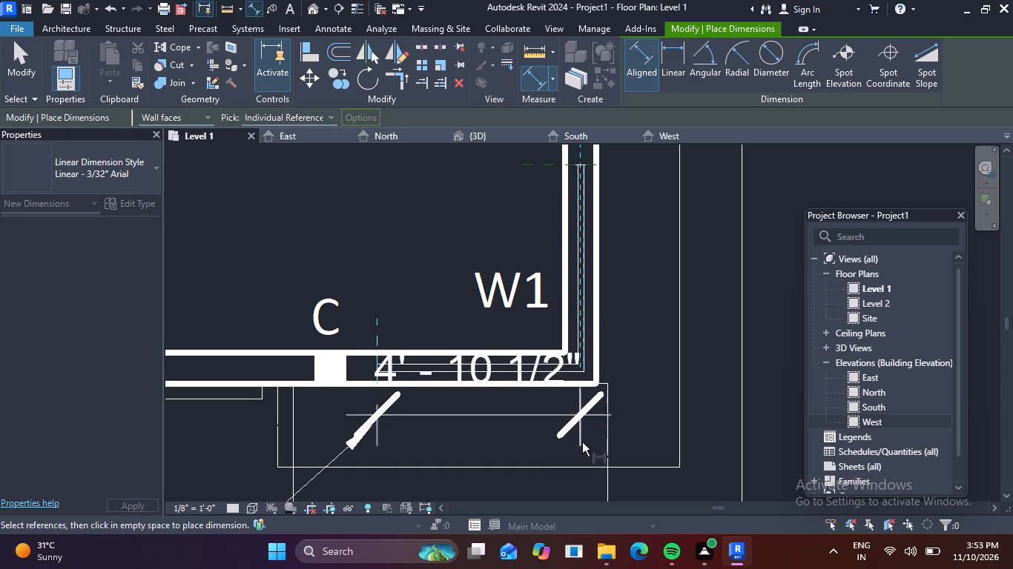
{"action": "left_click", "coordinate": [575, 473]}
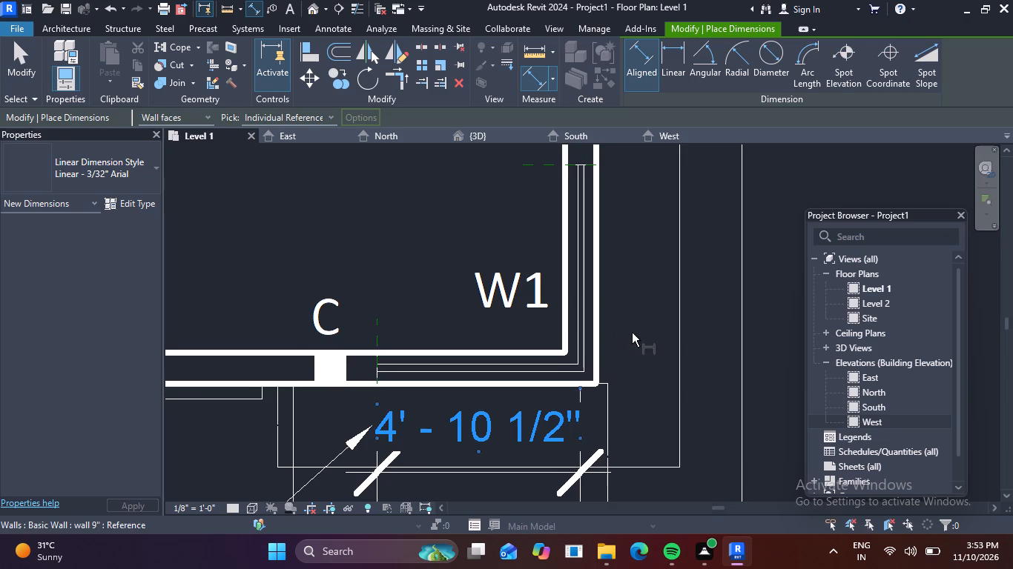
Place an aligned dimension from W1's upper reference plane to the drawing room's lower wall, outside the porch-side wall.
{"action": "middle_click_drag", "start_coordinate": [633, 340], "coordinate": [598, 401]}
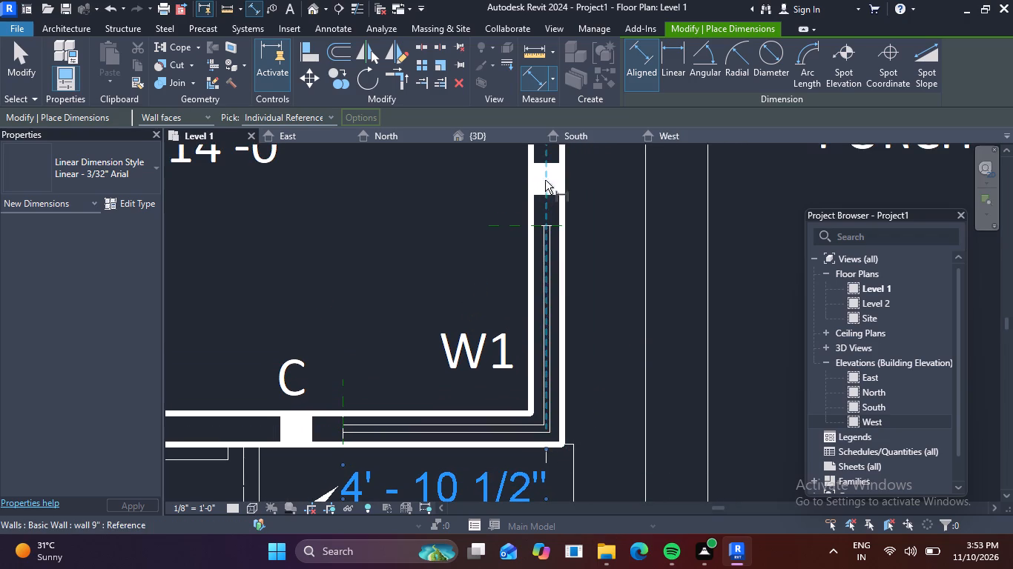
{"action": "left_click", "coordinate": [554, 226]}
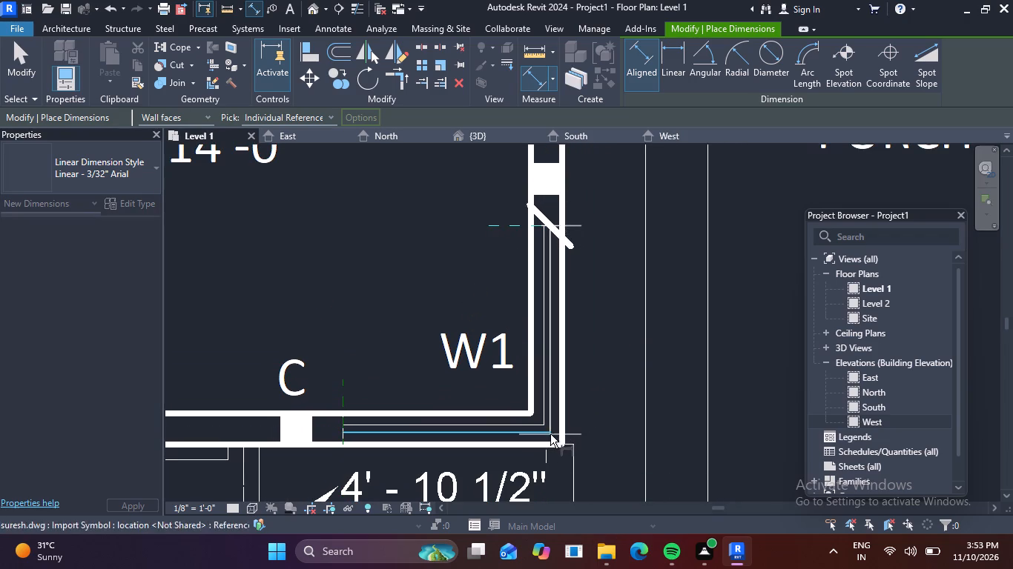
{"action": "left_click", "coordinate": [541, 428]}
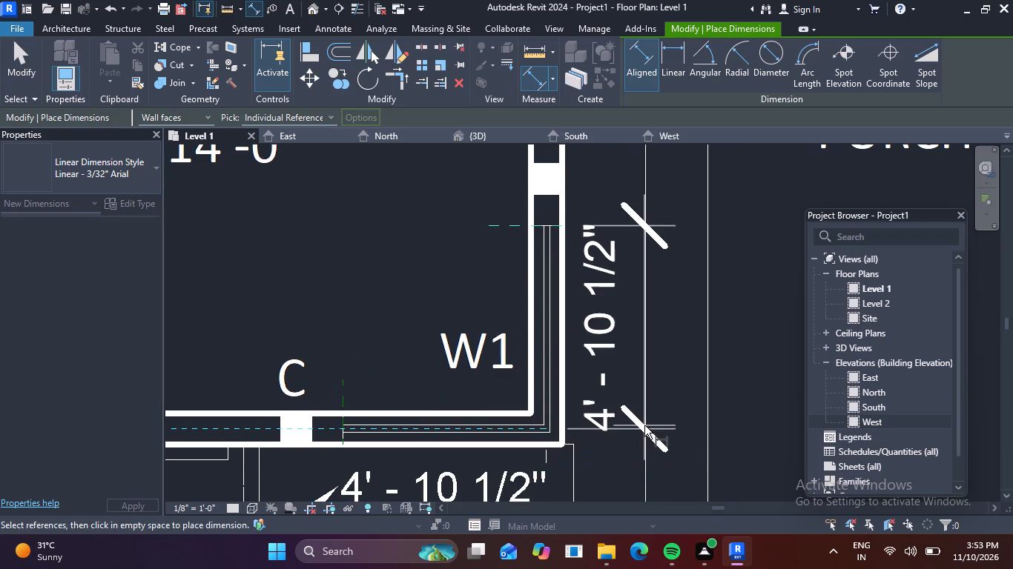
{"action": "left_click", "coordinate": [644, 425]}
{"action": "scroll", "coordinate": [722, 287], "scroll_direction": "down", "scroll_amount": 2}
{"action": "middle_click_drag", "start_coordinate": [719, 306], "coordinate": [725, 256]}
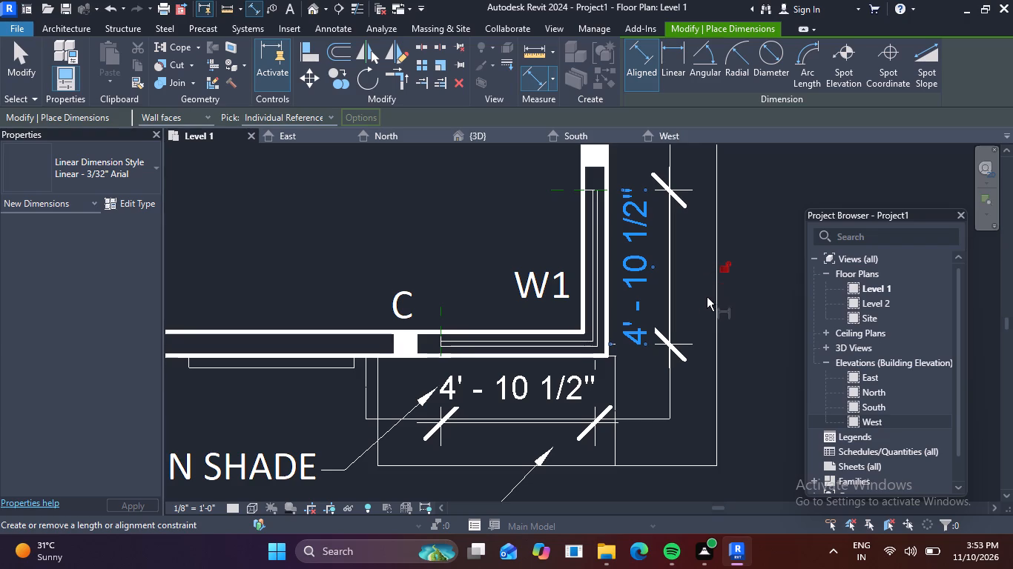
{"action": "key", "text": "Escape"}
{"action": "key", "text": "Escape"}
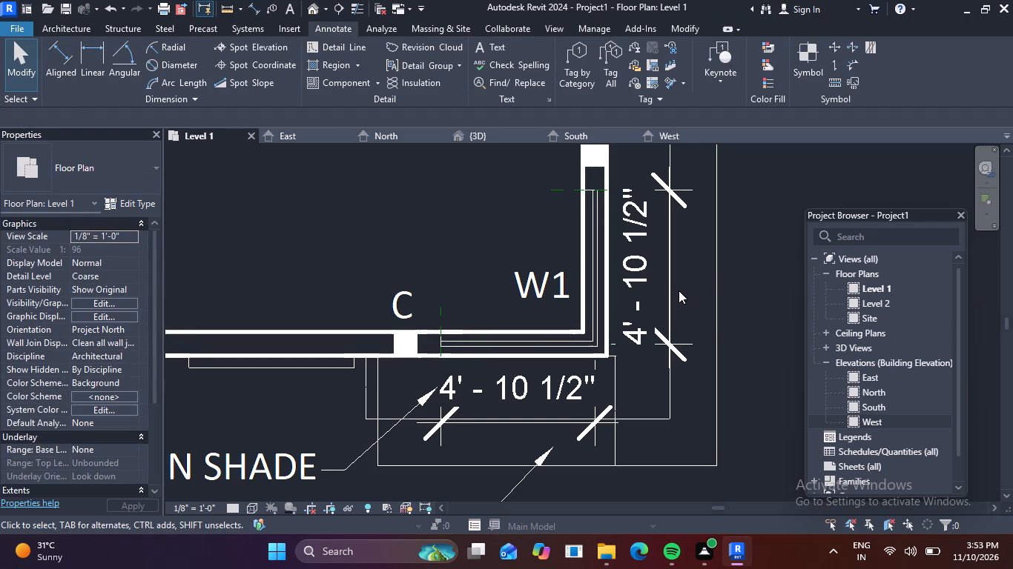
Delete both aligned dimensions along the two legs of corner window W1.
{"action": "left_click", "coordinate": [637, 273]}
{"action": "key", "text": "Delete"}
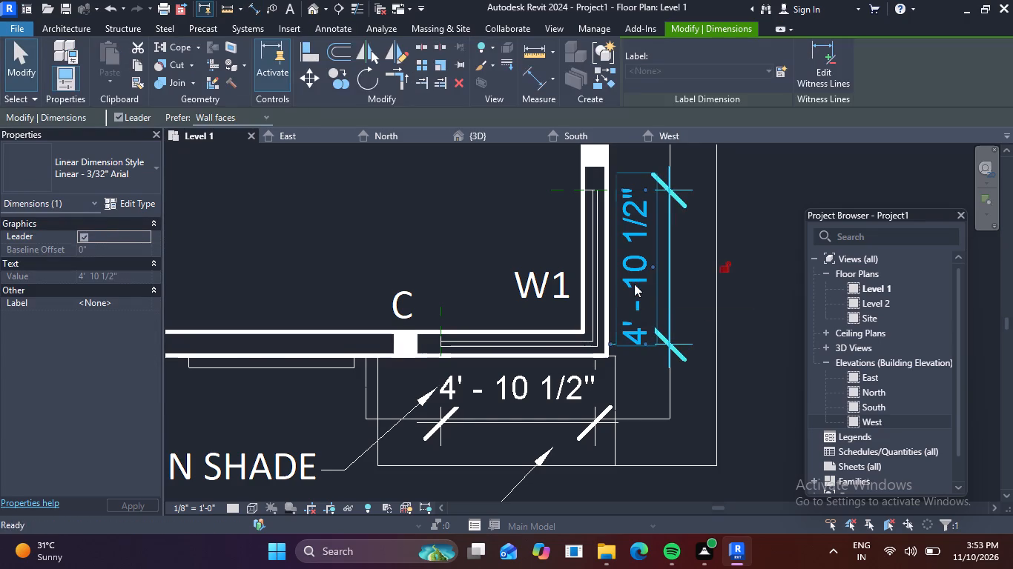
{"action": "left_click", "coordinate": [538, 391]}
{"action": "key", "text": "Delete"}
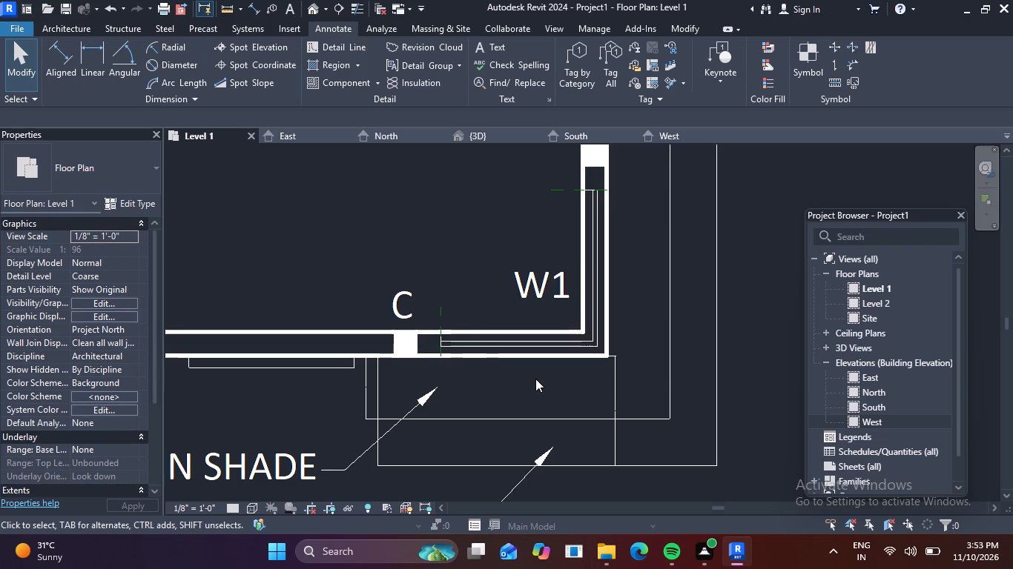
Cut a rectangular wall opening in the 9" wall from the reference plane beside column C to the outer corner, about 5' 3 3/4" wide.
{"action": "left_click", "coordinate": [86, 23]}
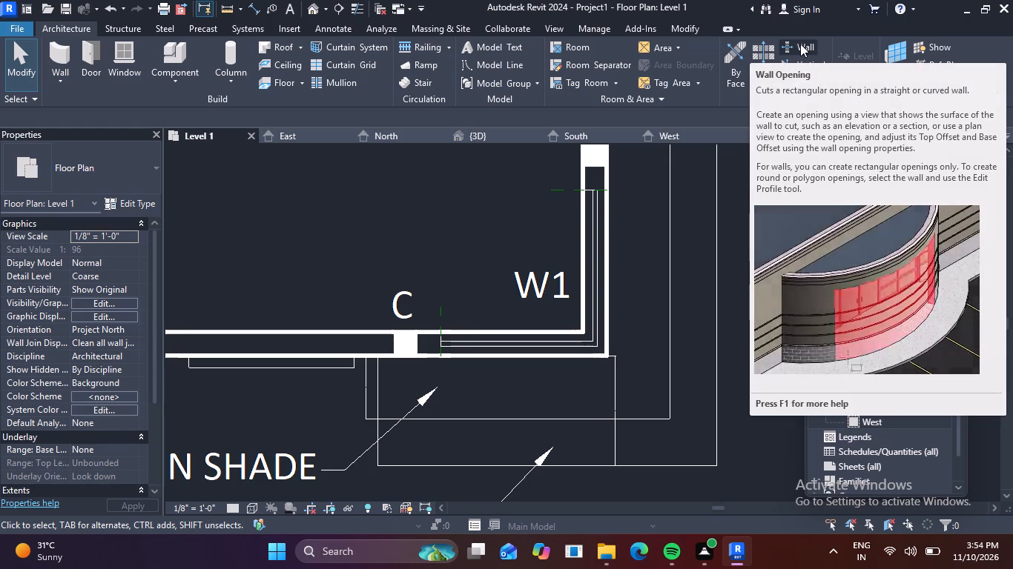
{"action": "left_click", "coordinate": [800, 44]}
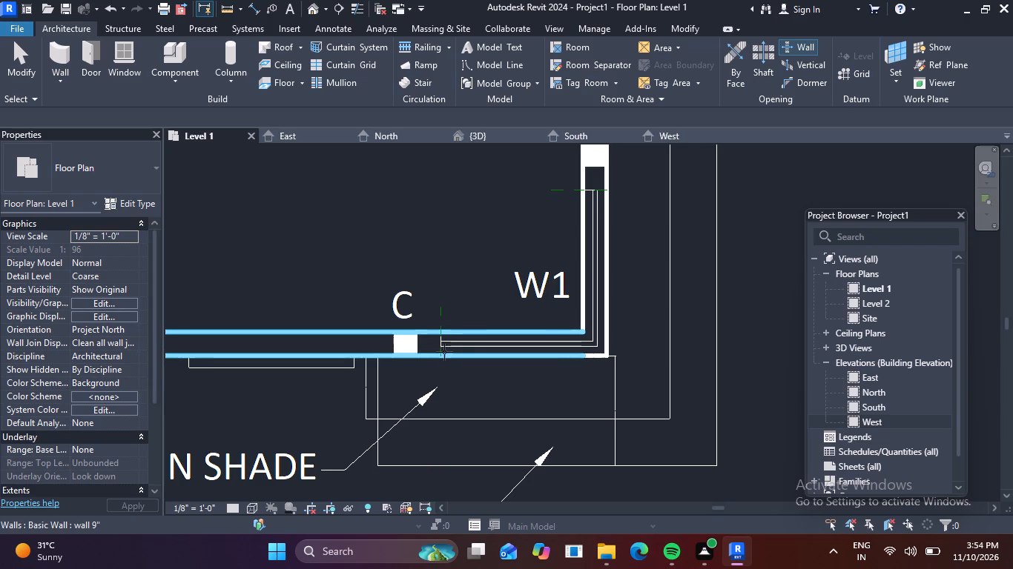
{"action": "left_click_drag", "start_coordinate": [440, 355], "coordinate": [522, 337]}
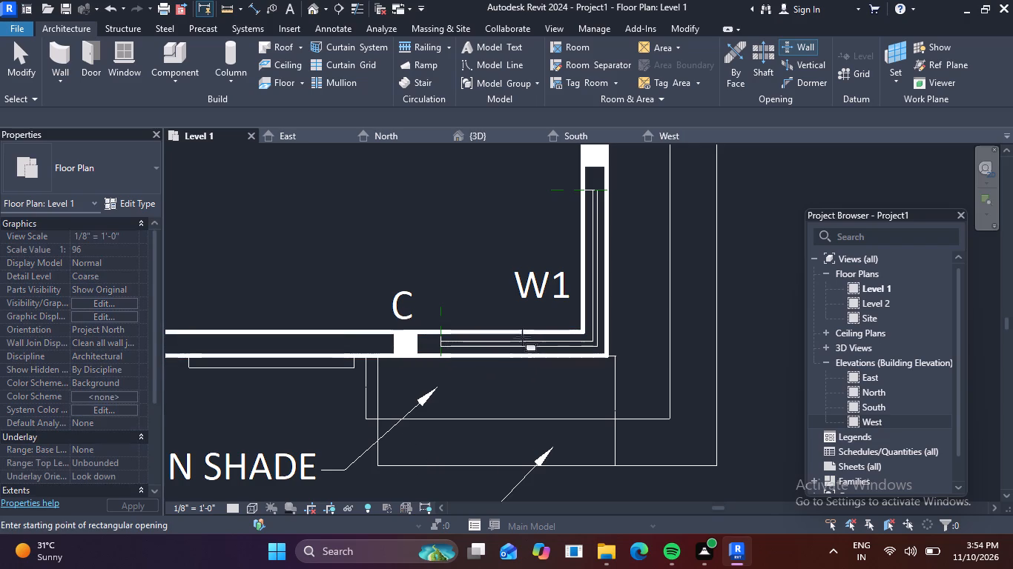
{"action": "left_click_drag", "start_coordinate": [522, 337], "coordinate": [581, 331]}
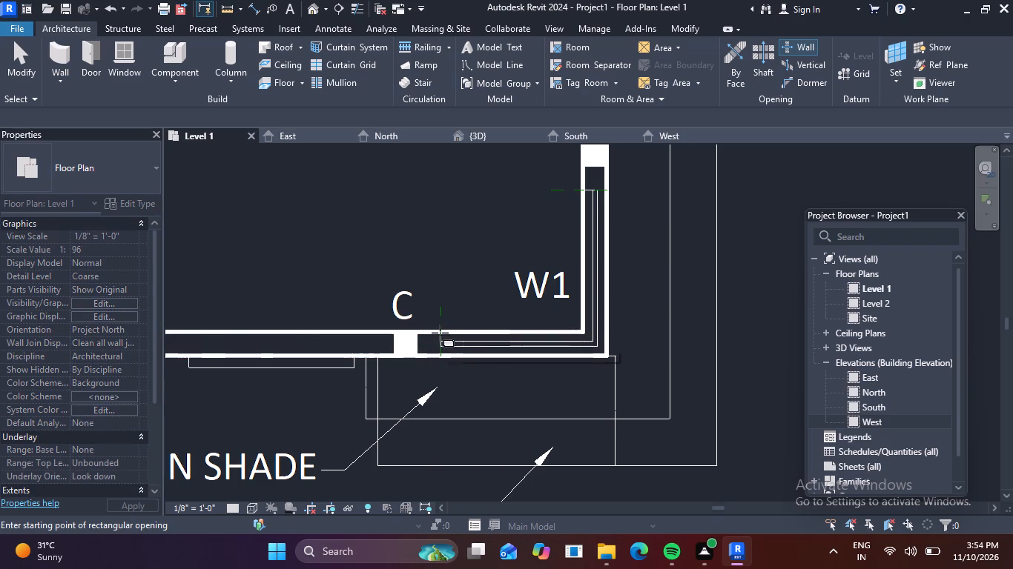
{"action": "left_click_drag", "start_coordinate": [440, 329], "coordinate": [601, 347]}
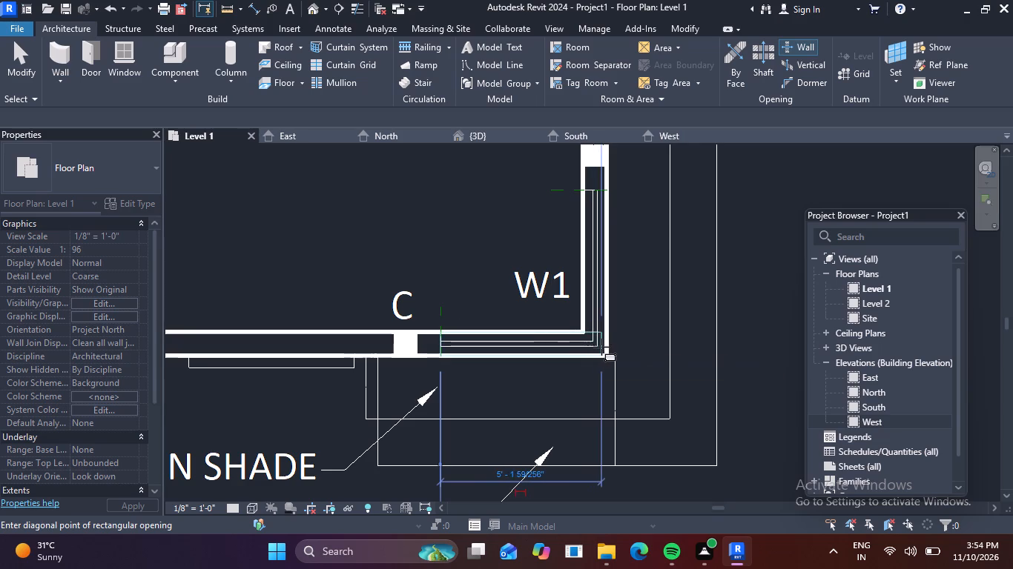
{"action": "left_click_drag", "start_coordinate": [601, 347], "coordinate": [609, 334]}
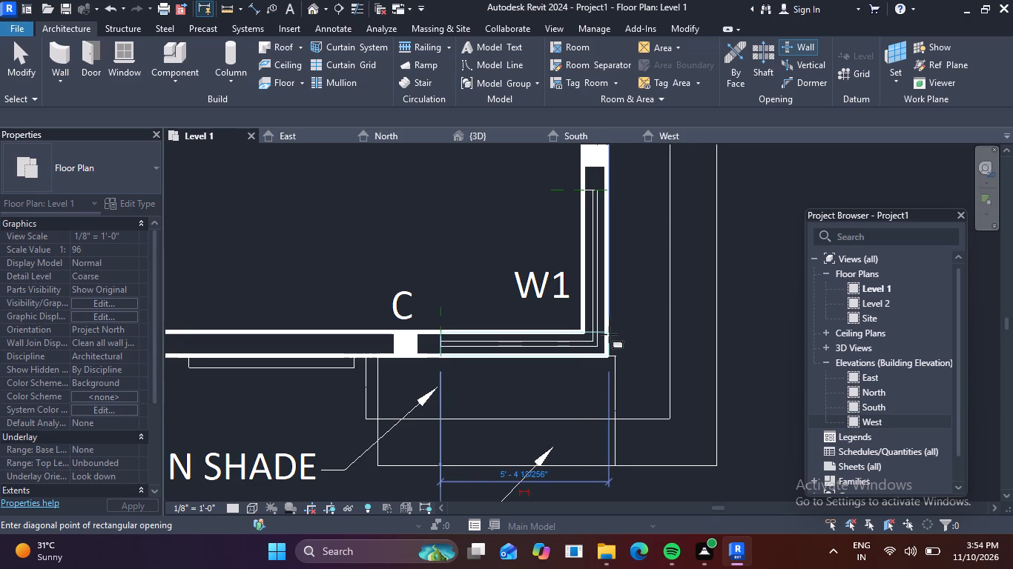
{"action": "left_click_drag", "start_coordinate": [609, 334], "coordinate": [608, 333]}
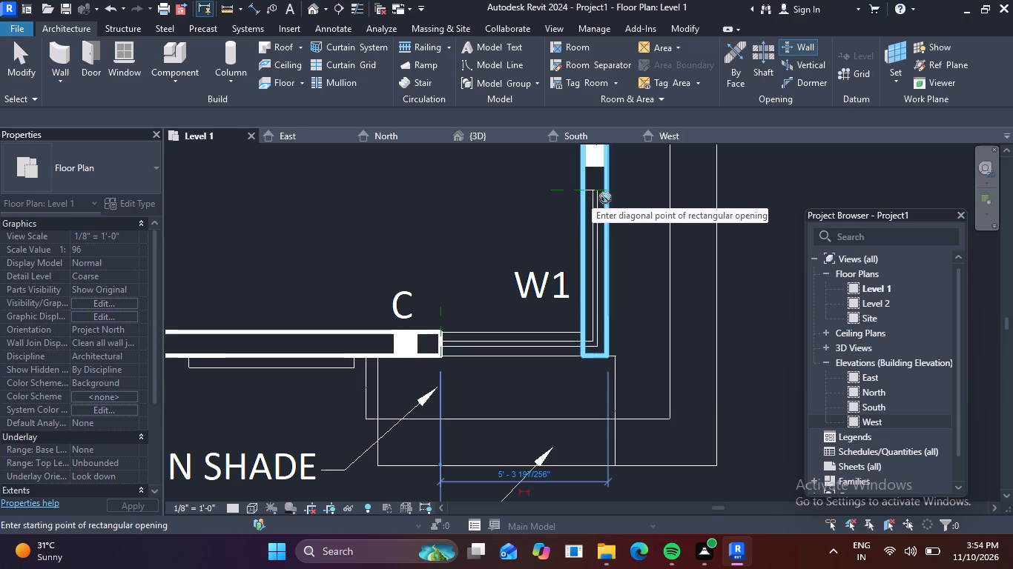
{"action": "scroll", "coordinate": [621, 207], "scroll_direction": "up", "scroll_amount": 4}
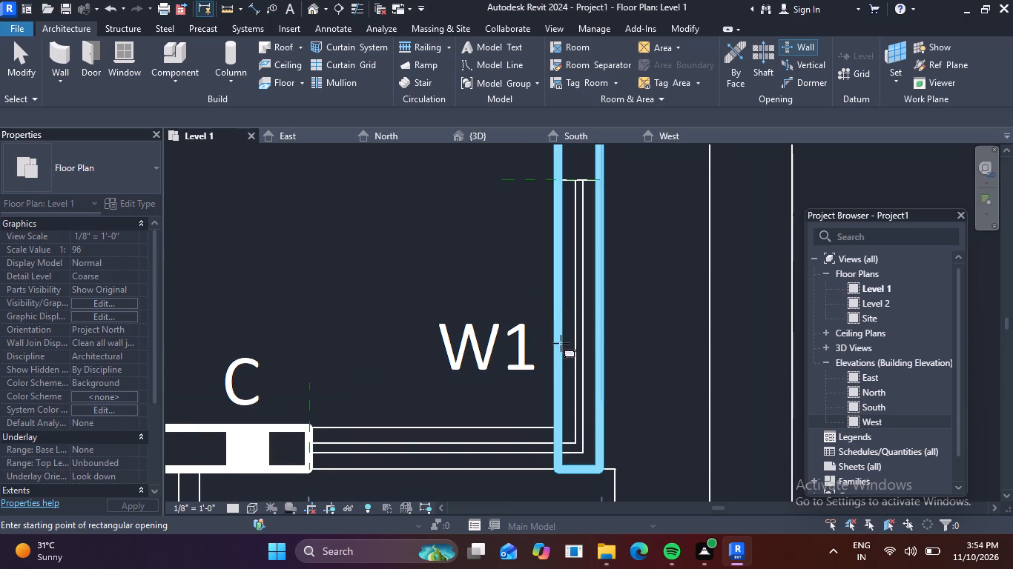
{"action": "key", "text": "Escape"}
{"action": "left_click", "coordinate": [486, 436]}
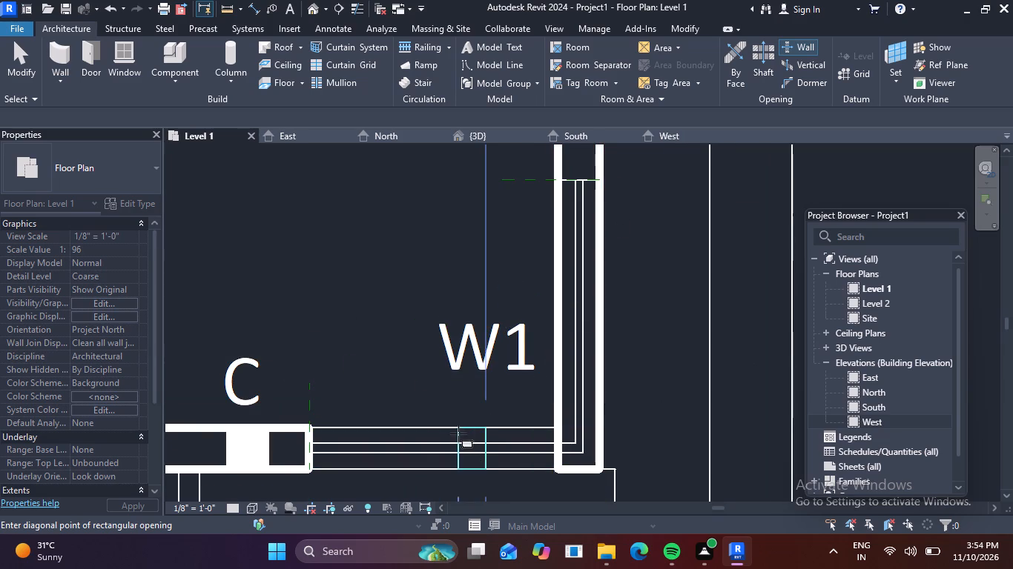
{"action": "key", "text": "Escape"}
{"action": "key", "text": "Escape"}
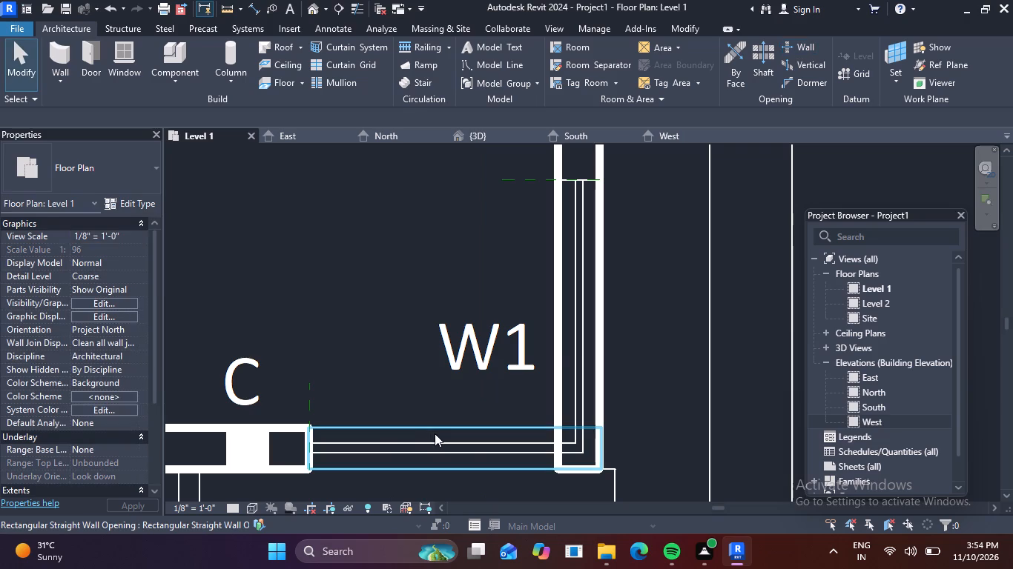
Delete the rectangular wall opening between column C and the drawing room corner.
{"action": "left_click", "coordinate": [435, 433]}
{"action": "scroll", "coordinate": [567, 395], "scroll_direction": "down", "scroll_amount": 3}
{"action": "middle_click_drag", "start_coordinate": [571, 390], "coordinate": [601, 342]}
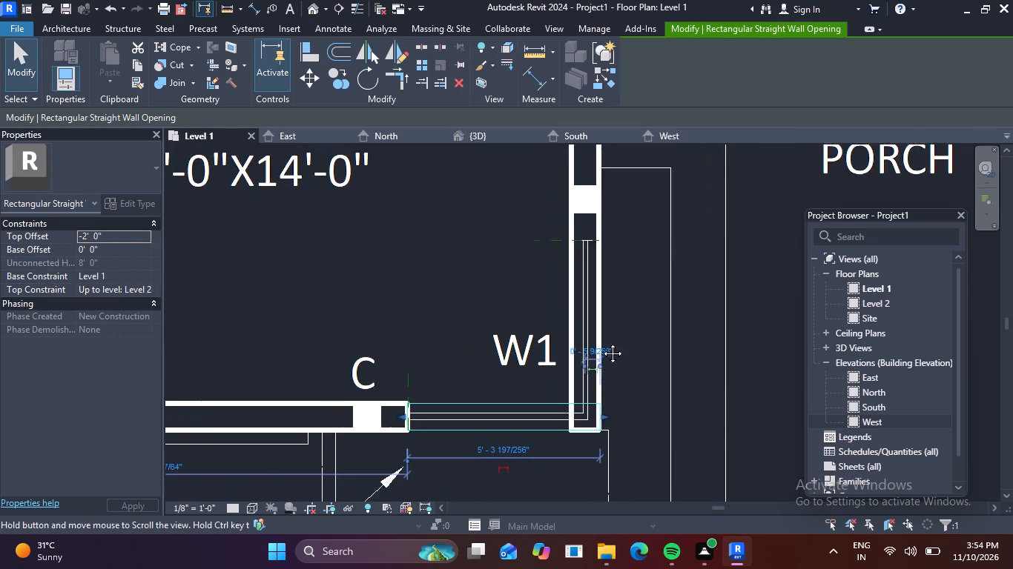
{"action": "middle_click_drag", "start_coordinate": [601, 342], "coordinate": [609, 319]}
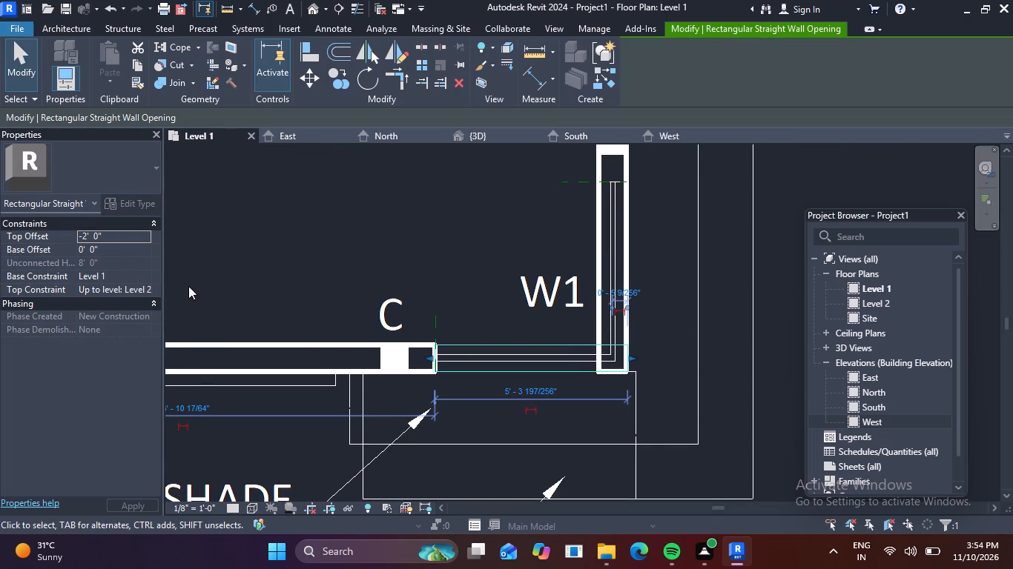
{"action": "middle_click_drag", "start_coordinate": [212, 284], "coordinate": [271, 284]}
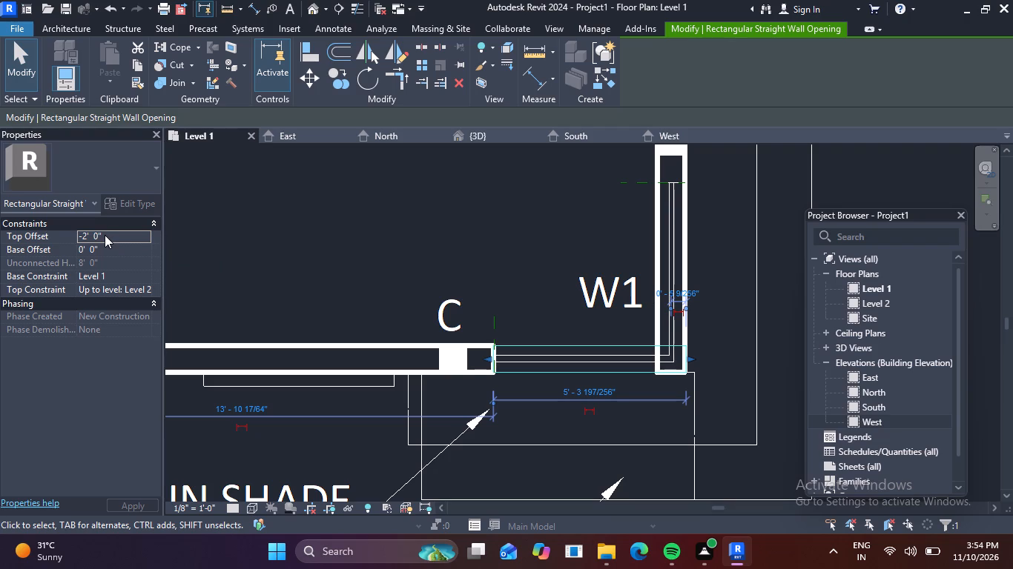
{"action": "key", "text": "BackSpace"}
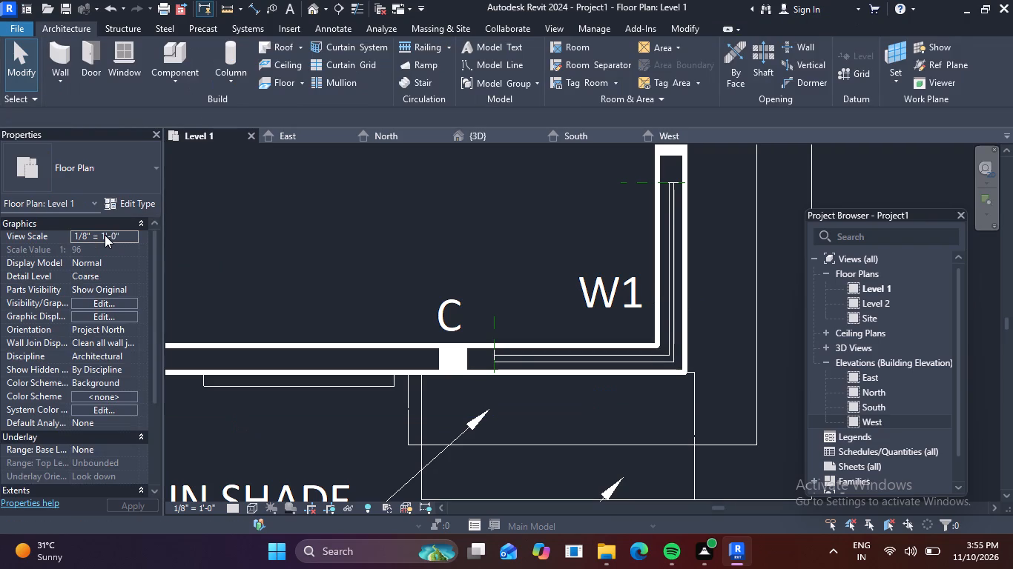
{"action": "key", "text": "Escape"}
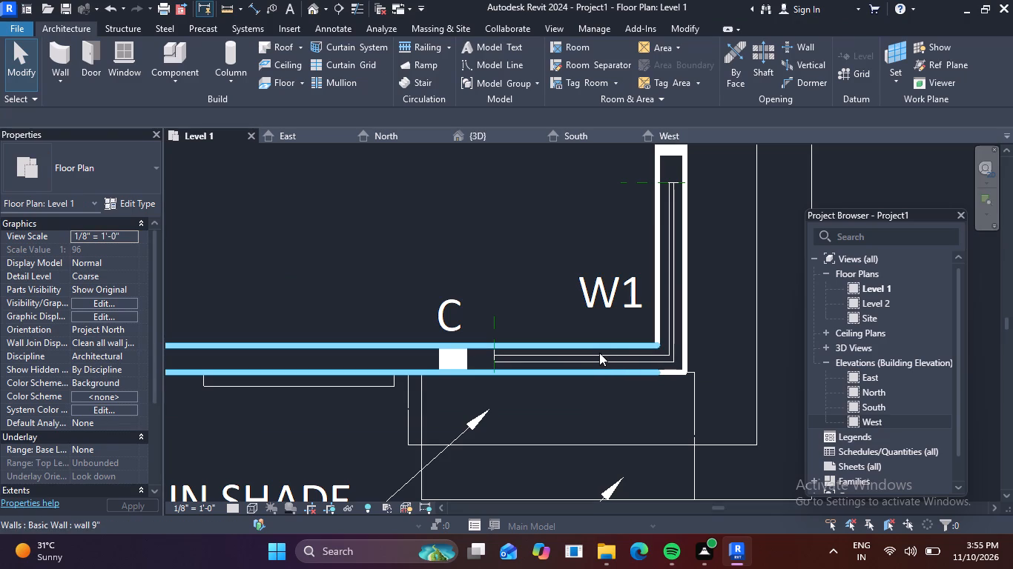
Check the wall at the W1 corner in the plan and in the 3D view, and return to Level 1.
{"action": "left_click", "coordinate": [587, 353]}
{"action": "key", "text": "Escape"}
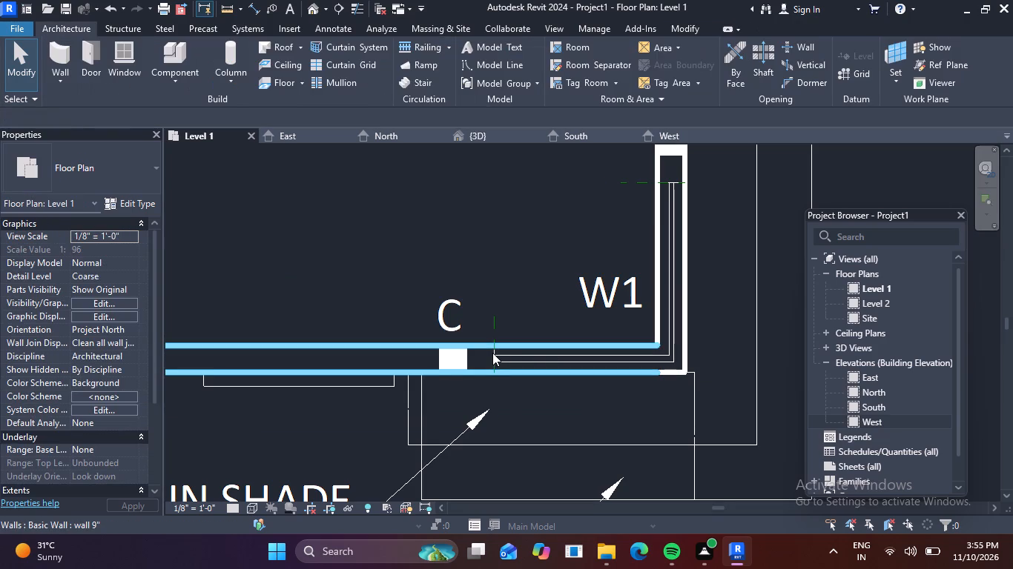
{"action": "left_click", "coordinate": [492, 353]}
{"action": "key", "text": "Escape"}
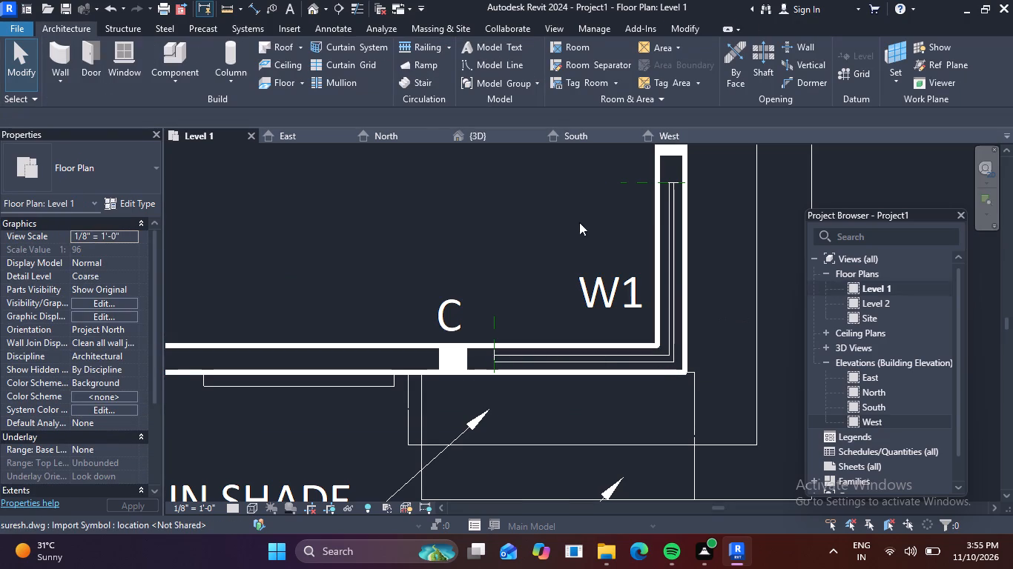
{"action": "left_click", "coordinate": [311, 12]}
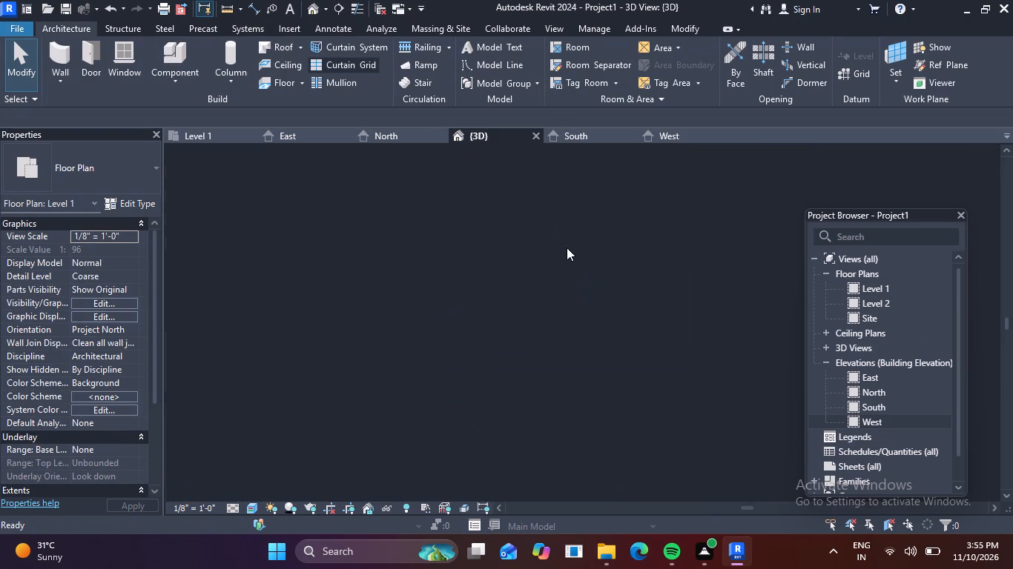
{"action": "scroll", "coordinate": [598, 300], "scroll_direction": "down", "scroll_amount": 15}
{"action": "scroll", "coordinate": [551, 289], "scroll_direction": "up", "scroll_amount": 1}
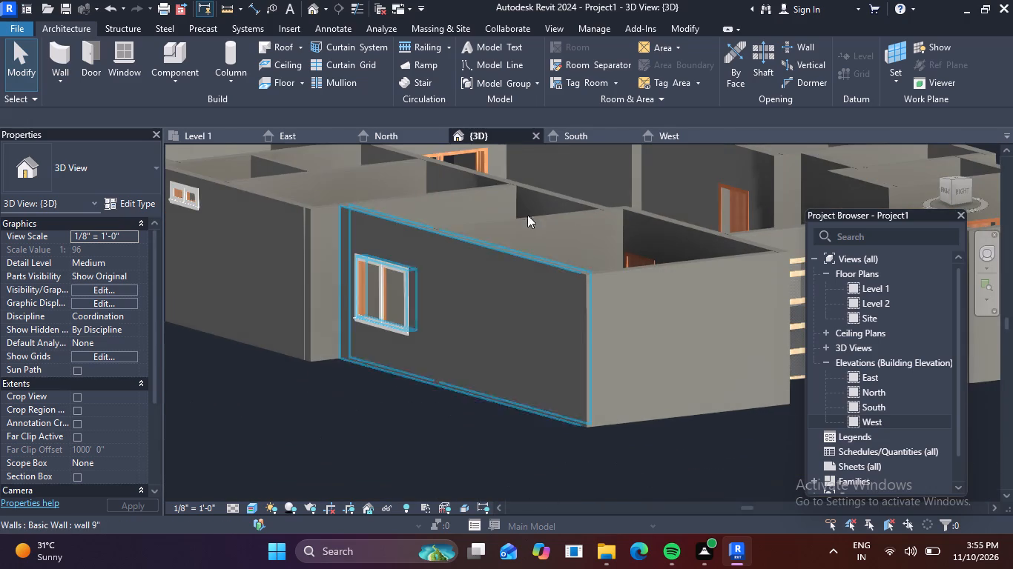
{"action": "left_click", "coordinate": [204, 138]}
{"action": "scroll", "coordinate": [561, 256], "scroll_direction": "down", "scroll_amount": 1}
{"action": "middle_click_drag", "start_coordinate": [593, 308], "coordinate": [515, 294]}
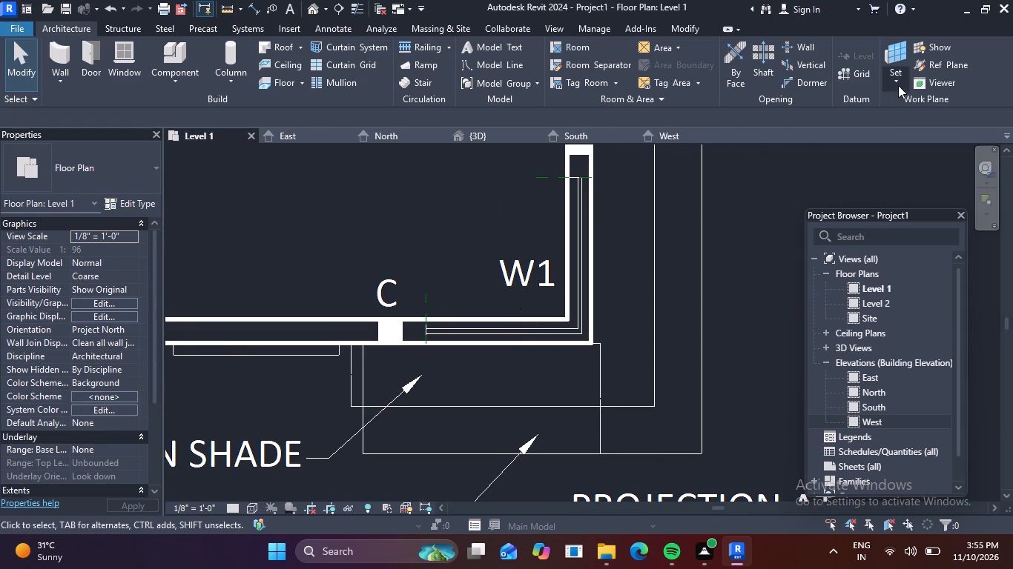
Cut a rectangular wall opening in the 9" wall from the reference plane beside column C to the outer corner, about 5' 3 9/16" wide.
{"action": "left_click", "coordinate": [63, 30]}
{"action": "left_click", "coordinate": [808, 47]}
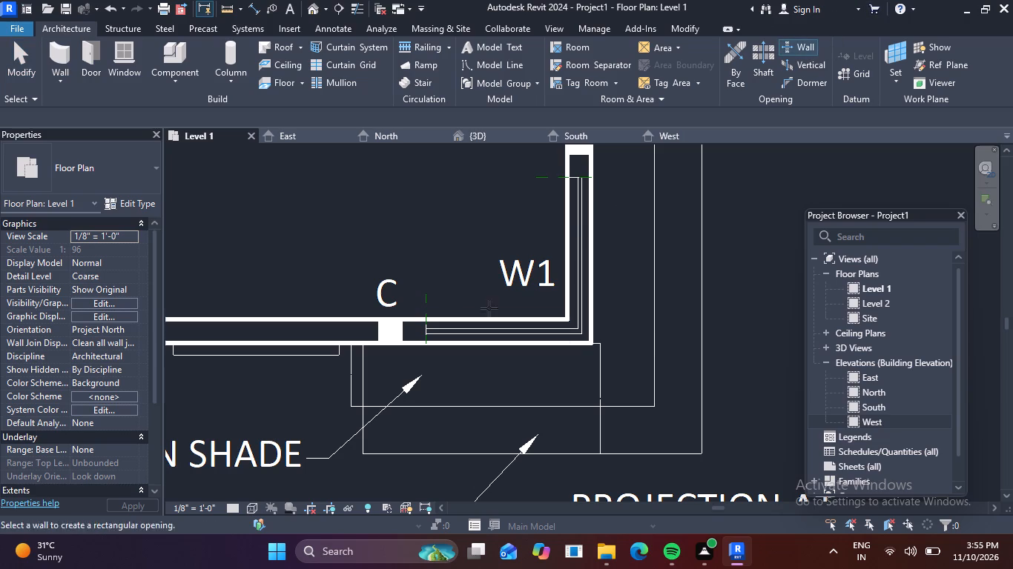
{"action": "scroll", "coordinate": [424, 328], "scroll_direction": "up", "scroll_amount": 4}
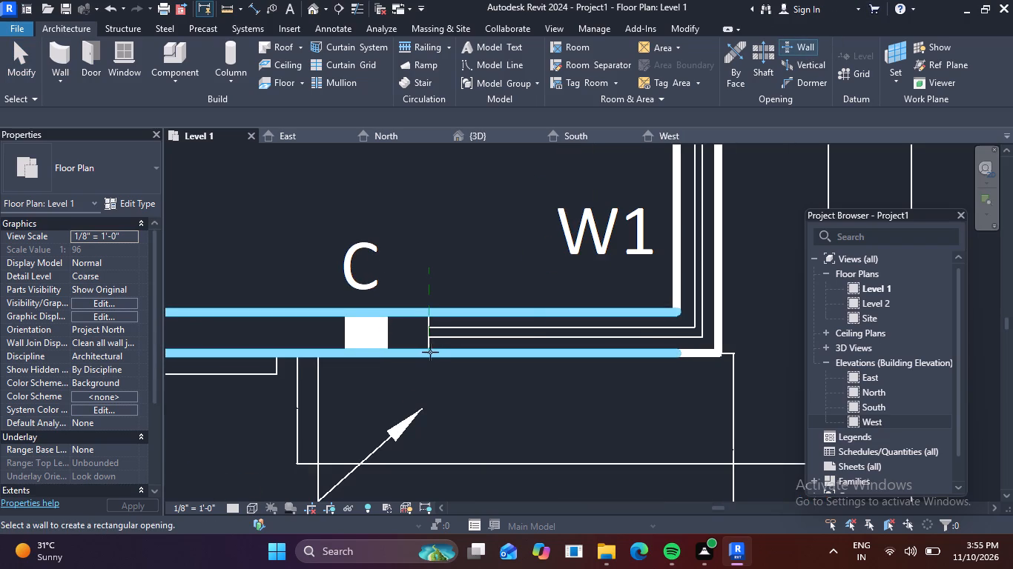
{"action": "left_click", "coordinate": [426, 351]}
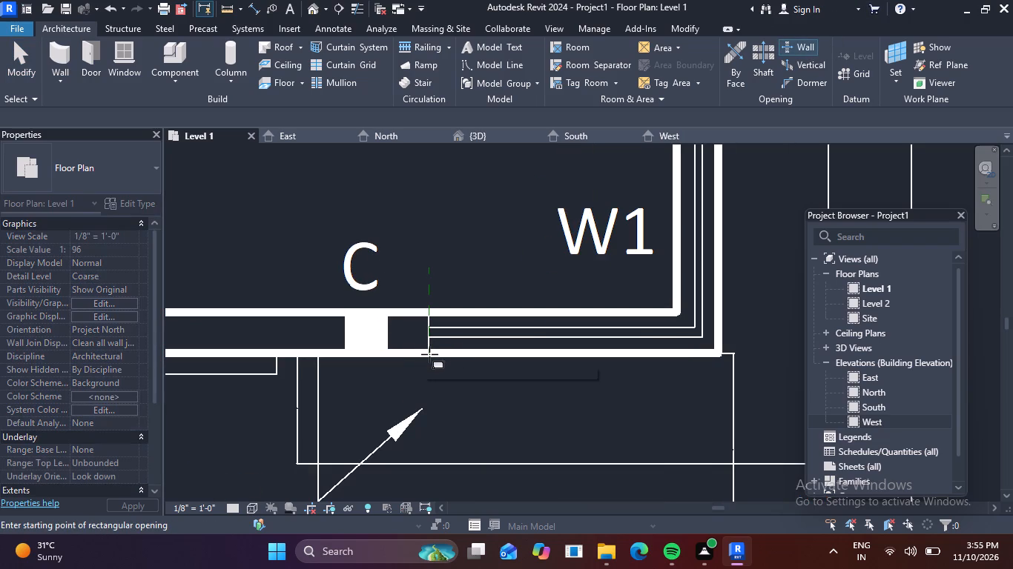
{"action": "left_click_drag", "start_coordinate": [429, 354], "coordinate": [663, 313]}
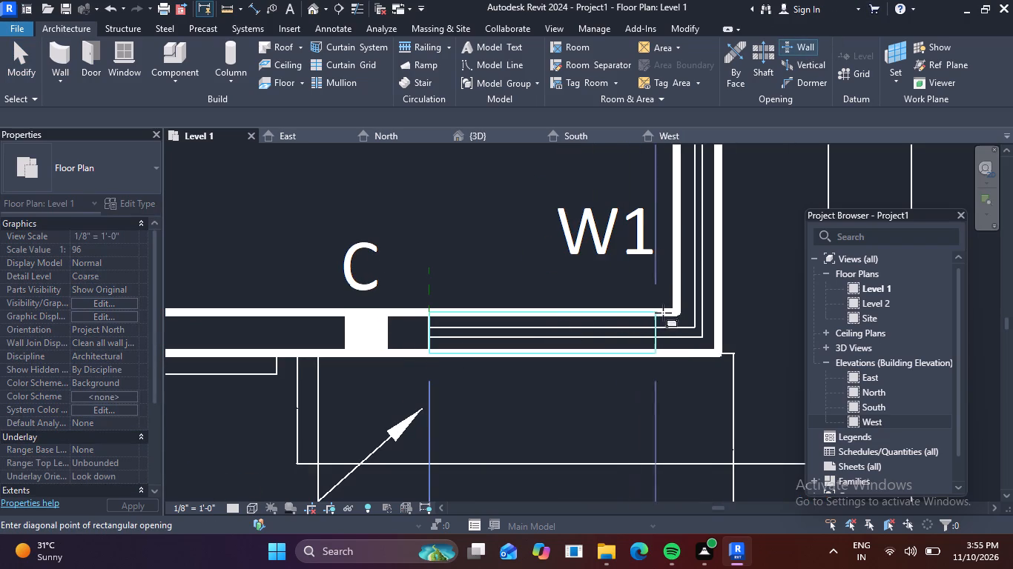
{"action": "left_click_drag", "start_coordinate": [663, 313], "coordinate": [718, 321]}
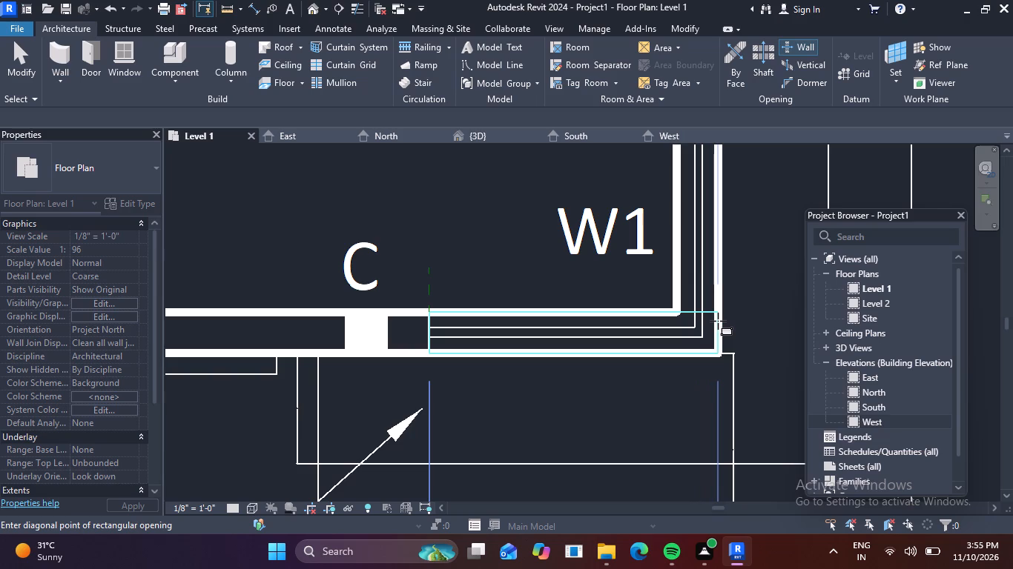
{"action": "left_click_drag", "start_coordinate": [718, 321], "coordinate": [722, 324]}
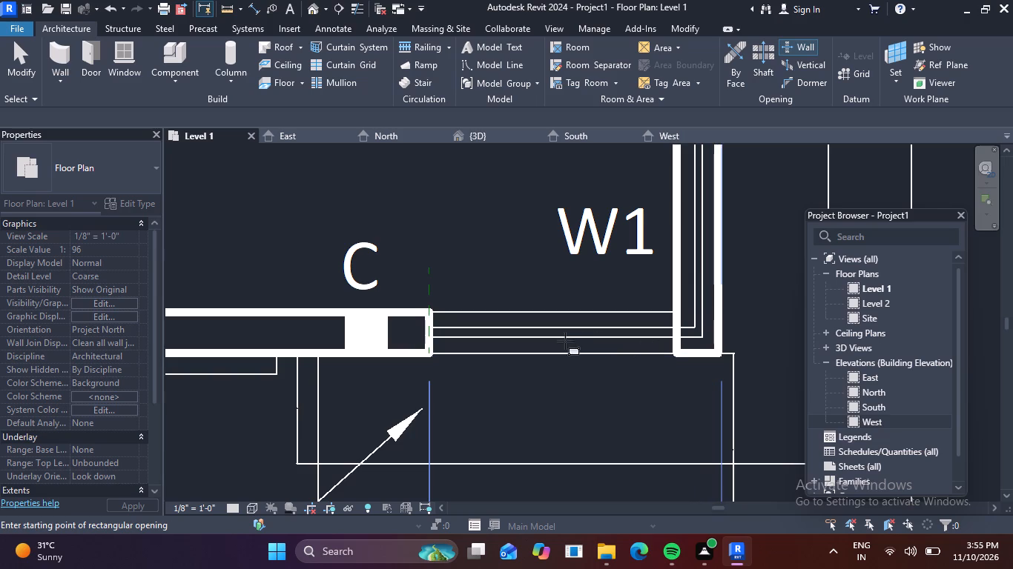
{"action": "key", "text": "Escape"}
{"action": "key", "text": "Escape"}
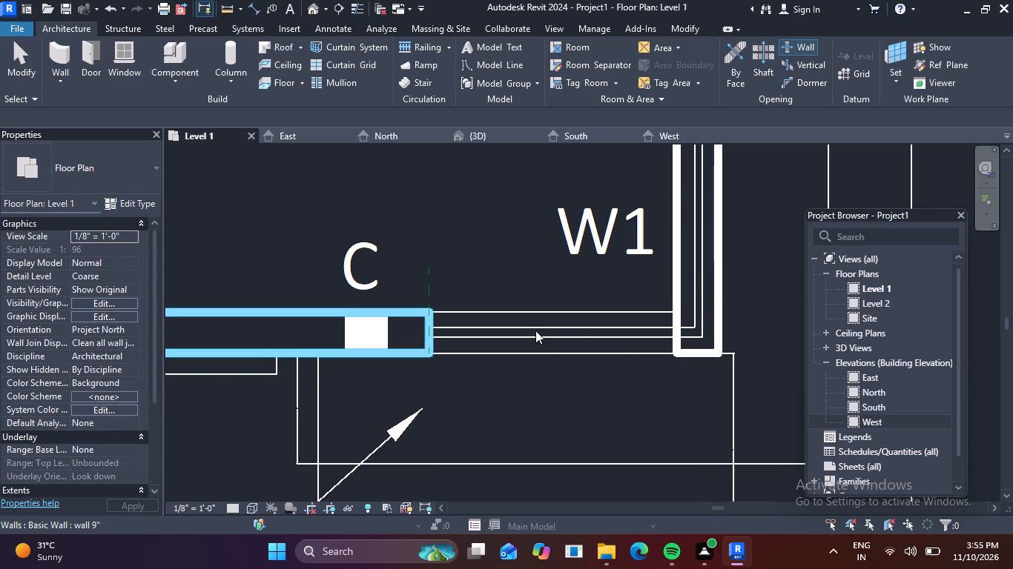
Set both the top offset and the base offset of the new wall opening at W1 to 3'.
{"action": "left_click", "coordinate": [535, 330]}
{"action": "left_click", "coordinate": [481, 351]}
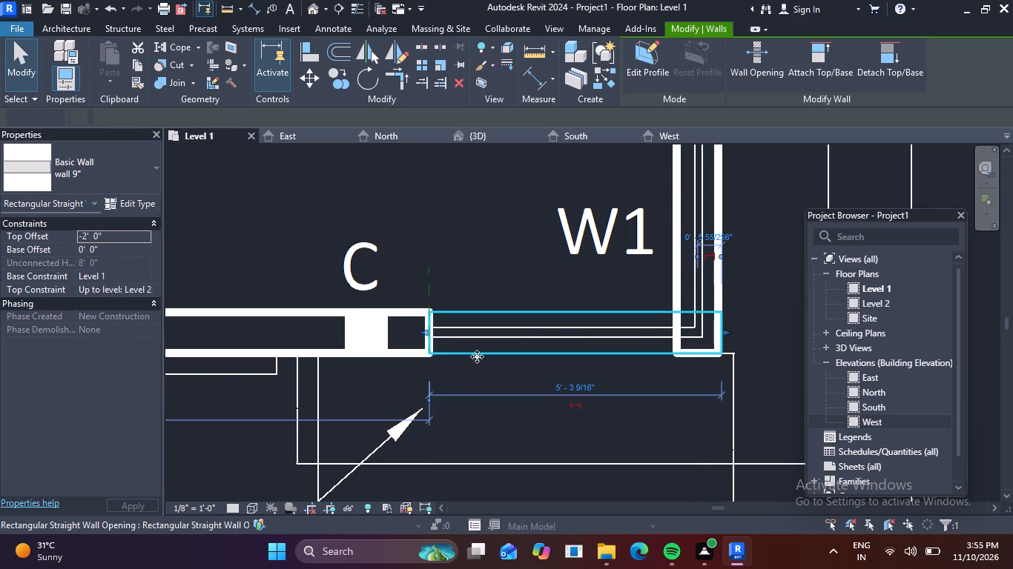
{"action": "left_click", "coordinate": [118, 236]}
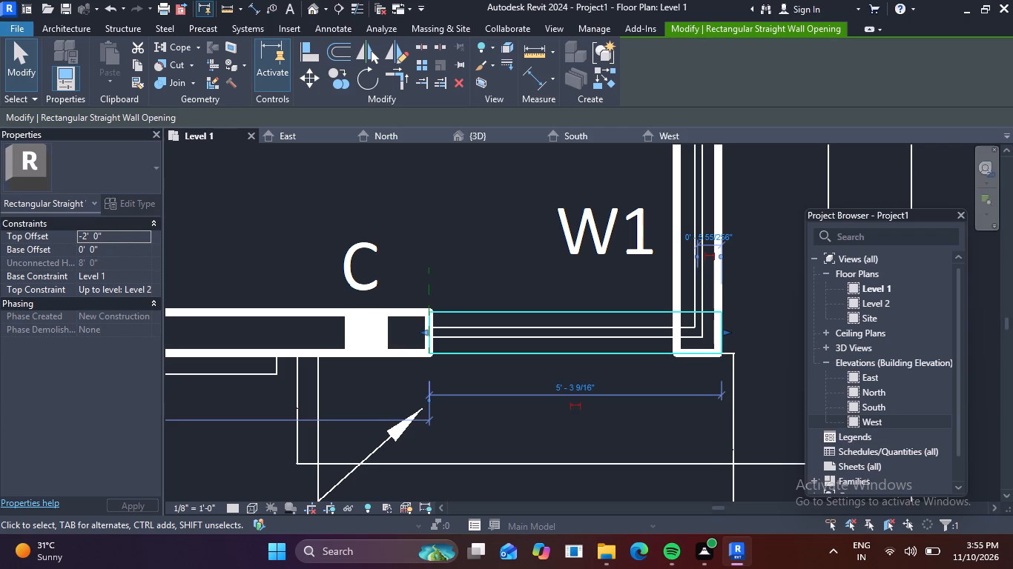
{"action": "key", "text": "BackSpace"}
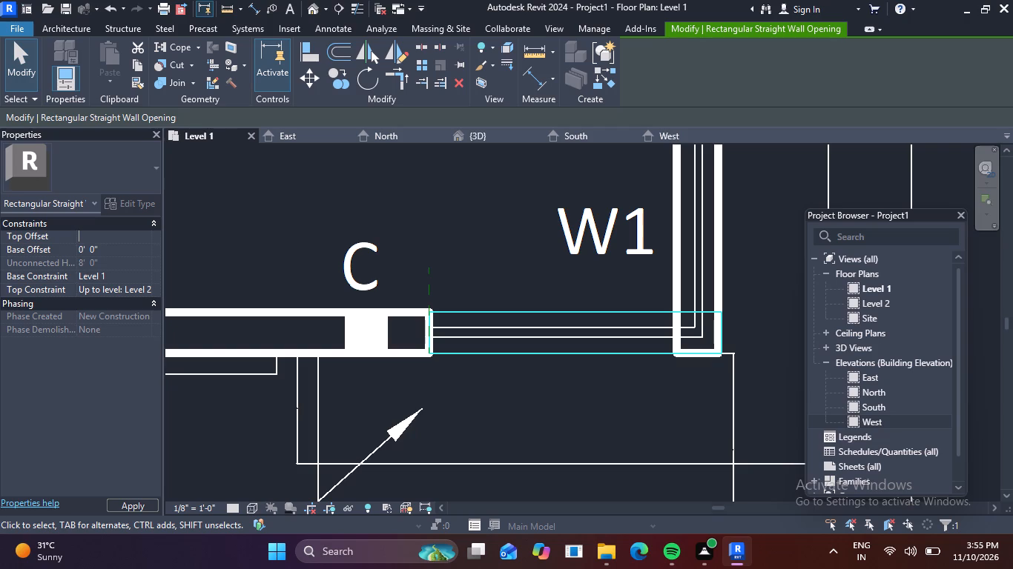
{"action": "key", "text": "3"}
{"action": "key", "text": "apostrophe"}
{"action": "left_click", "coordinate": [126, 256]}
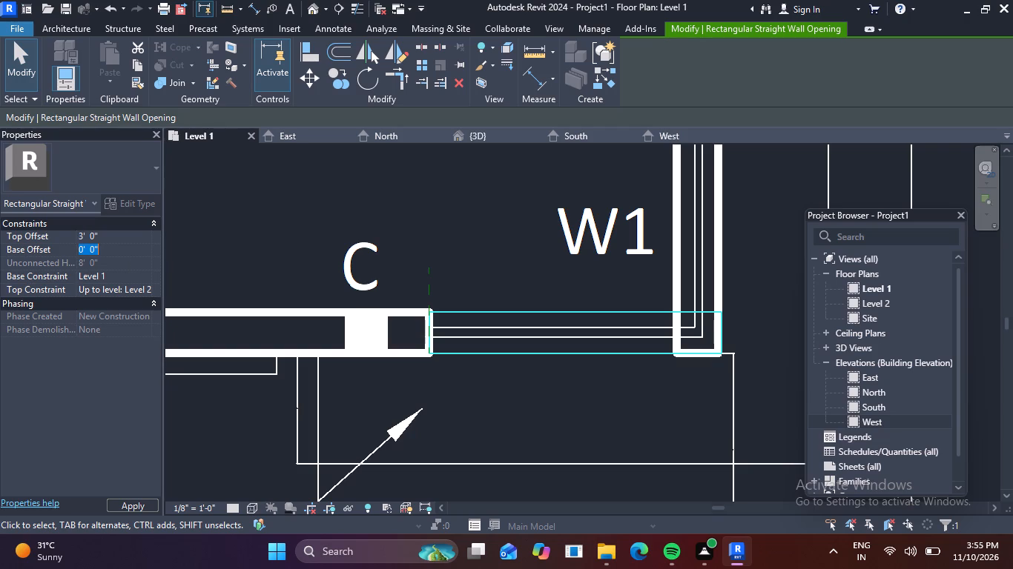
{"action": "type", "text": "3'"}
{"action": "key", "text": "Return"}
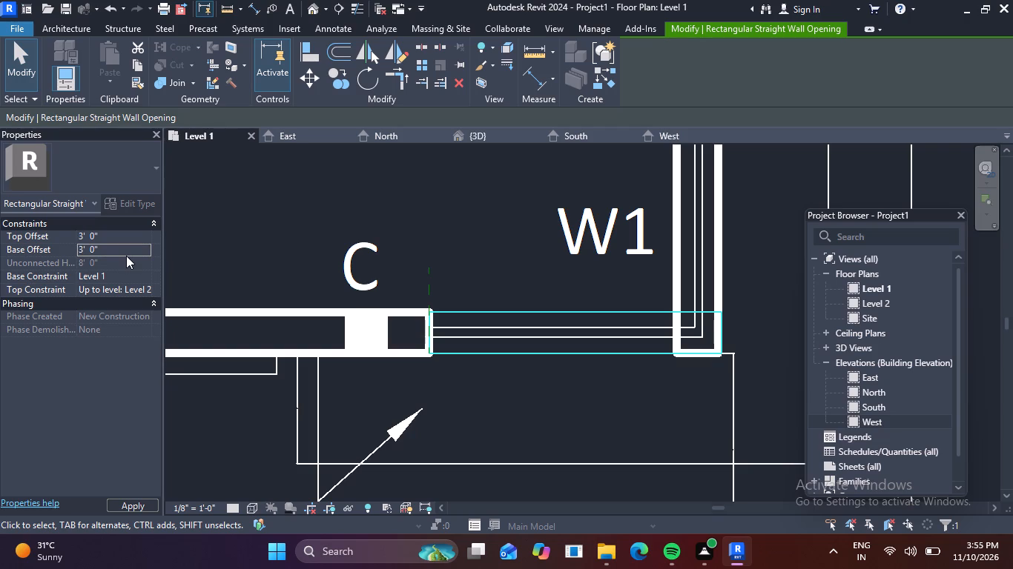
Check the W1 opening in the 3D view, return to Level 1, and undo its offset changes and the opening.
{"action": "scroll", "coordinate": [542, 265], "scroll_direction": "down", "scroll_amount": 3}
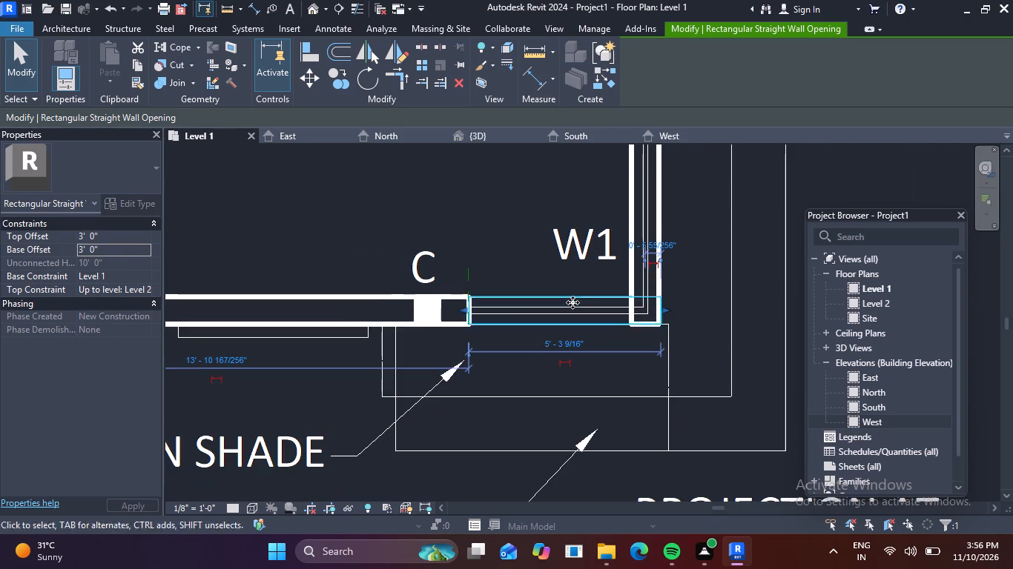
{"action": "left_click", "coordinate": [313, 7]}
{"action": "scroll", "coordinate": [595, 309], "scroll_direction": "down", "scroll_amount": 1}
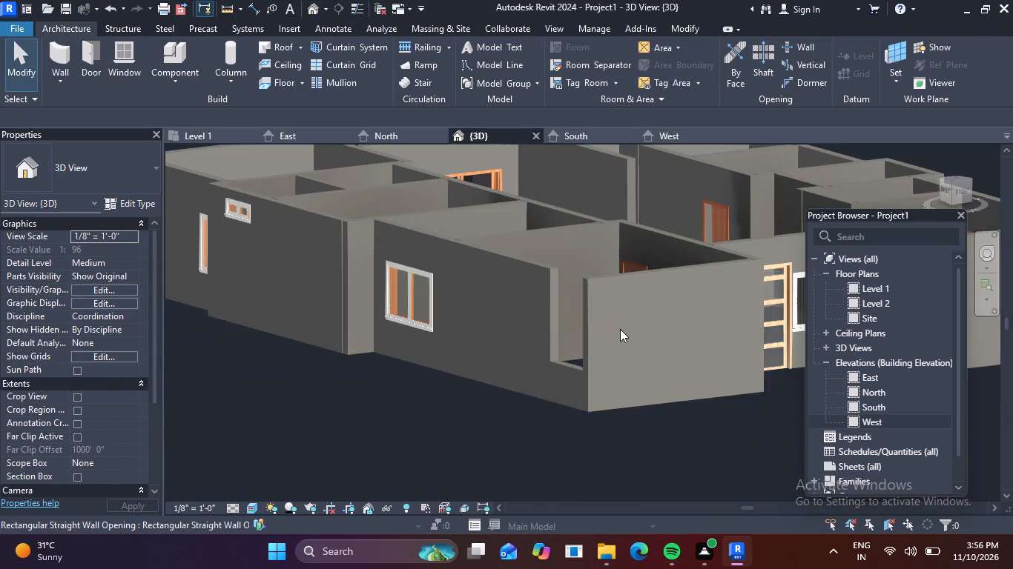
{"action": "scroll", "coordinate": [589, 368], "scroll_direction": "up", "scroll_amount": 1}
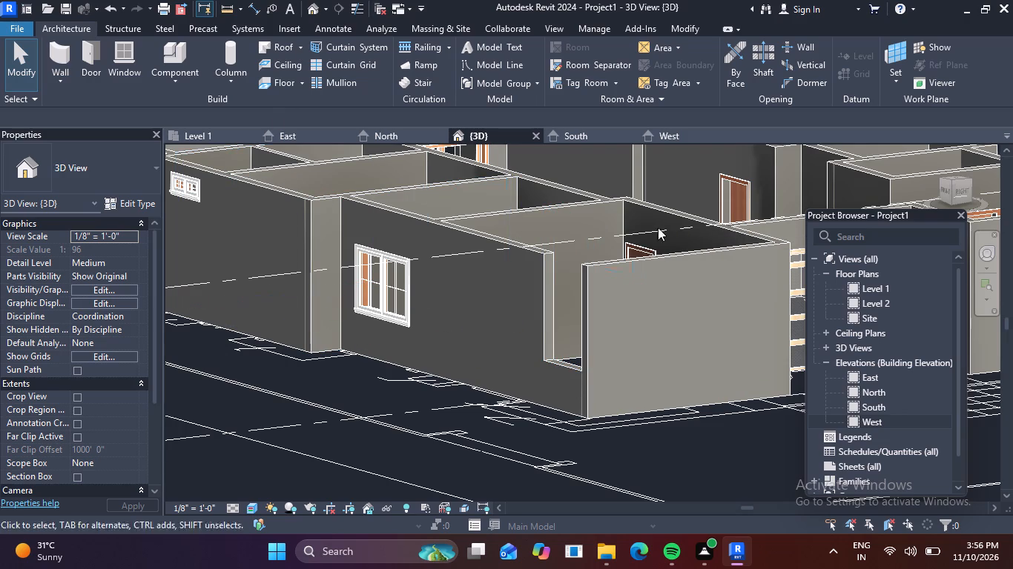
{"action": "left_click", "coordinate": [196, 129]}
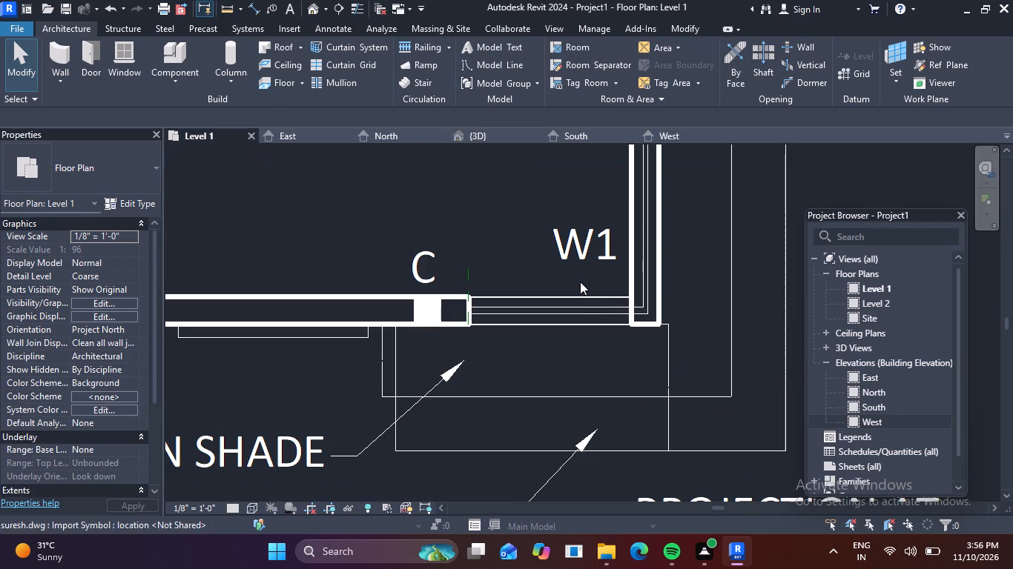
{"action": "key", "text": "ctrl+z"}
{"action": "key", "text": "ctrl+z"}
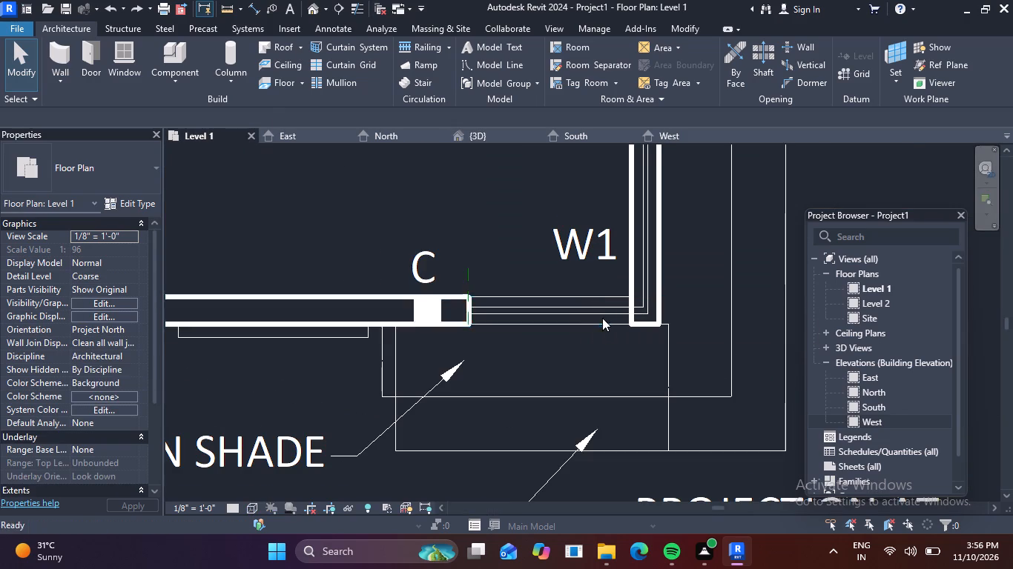
Cut a rectangular opening in the 9" wall again, from beside column C to the outer corner, about 5' 4" wide, and dismiss the save reminder.
{"action": "left_click", "coordinate": [811, 42]}
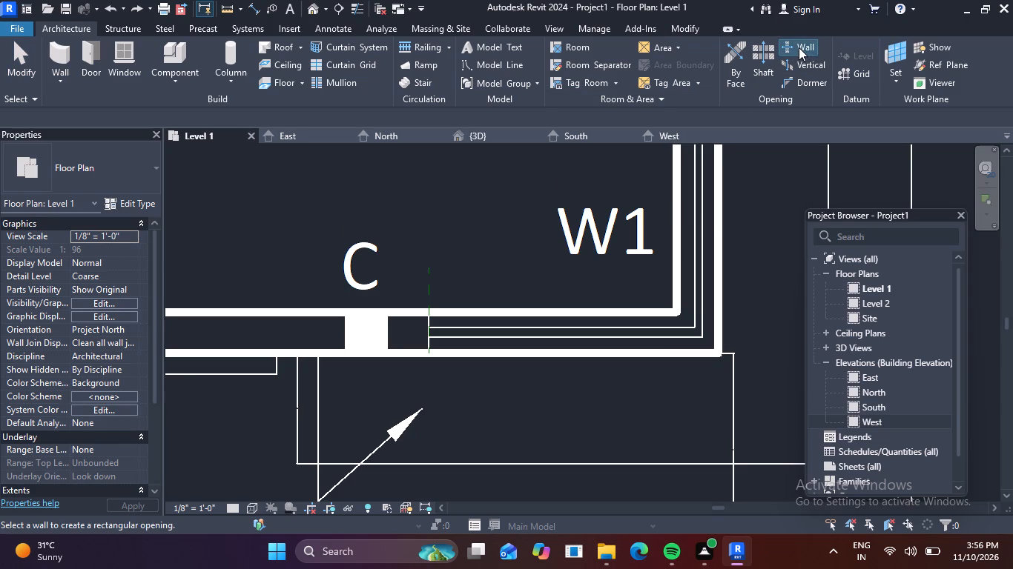
{"action": "left_click", "coordinate": [799, 47]}
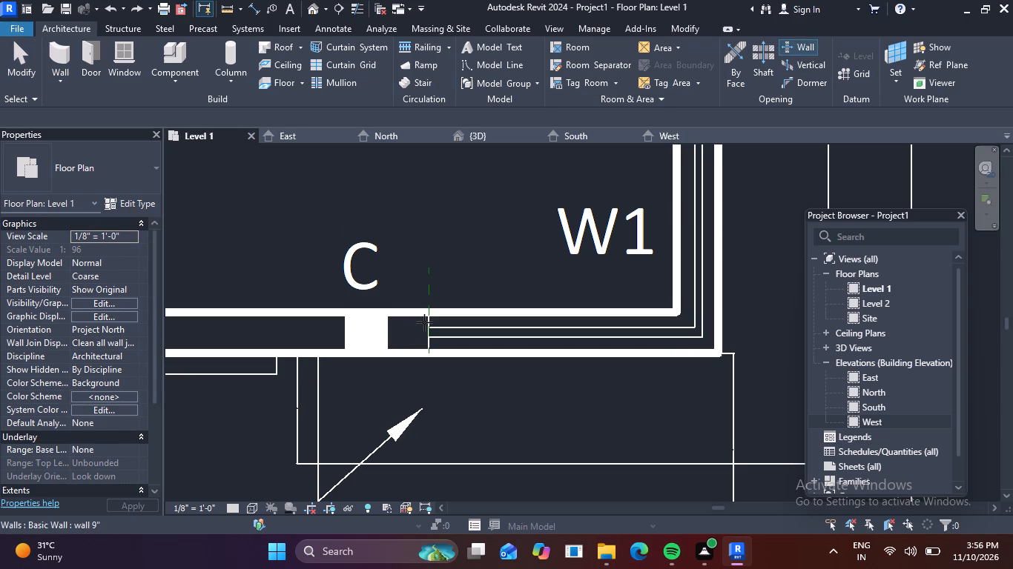
{"action": "left_click_drag", "start_coordinate": [429, 354], "coordinate": [502, 342]}
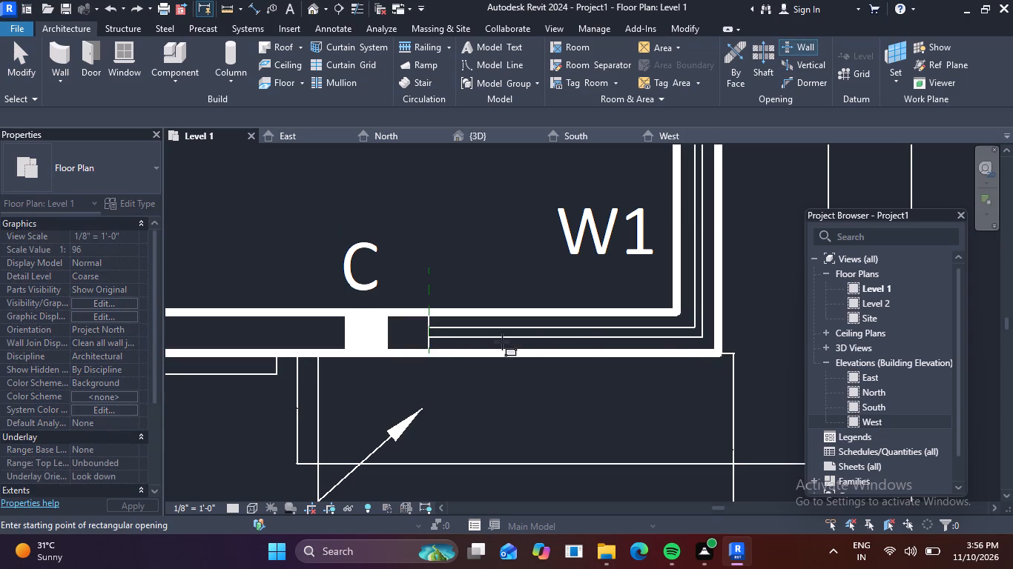
{"action": "left_click_drag", "start_coordinate": [502, 342], "coordinate": [682, 334]}
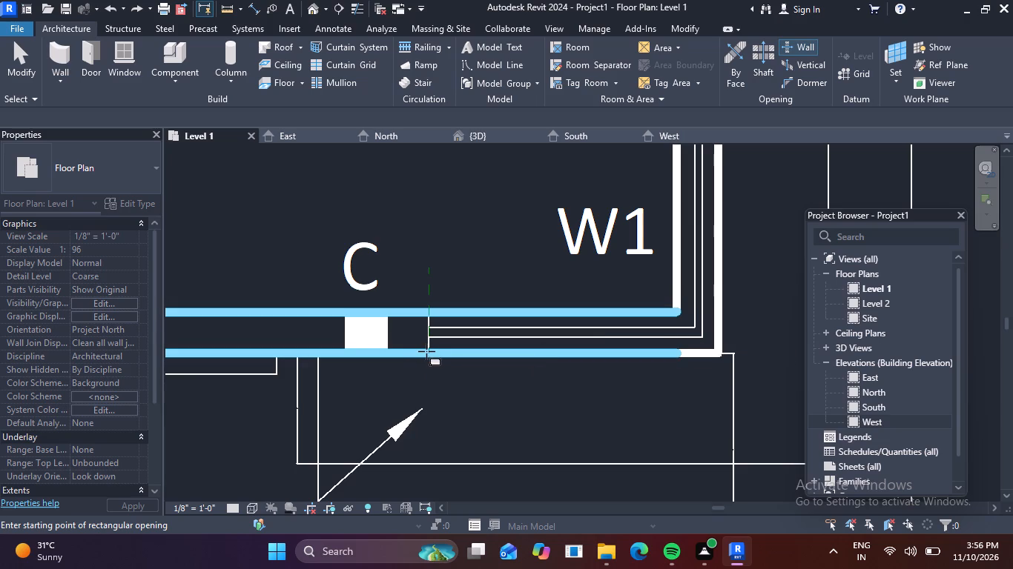
{"action": "left_click_drag", "start_coordinate": [426, 351], "coordinate": [687, 308]}
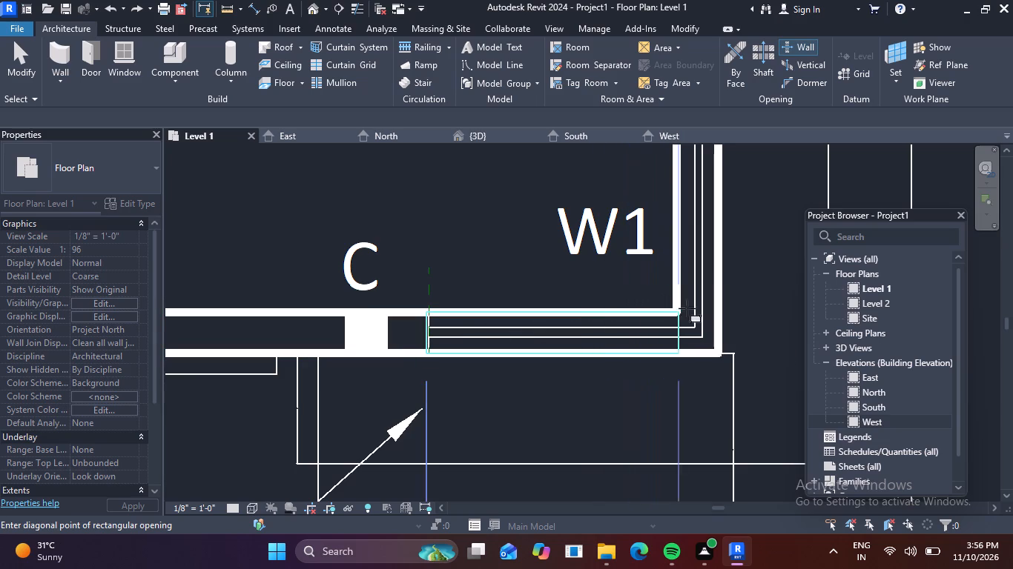
{"action": "left_click_drag", "start_coordinate": [687, 308], "coordinate": [722, 321]}
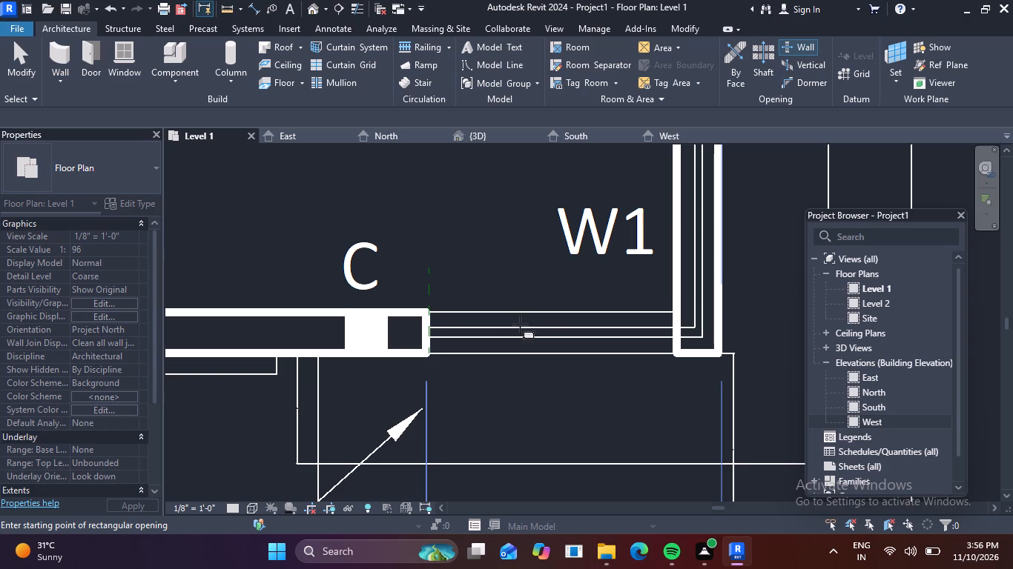
{"action": "key", "text": "Escape"}
{"action": "key", "text": "Escape"}
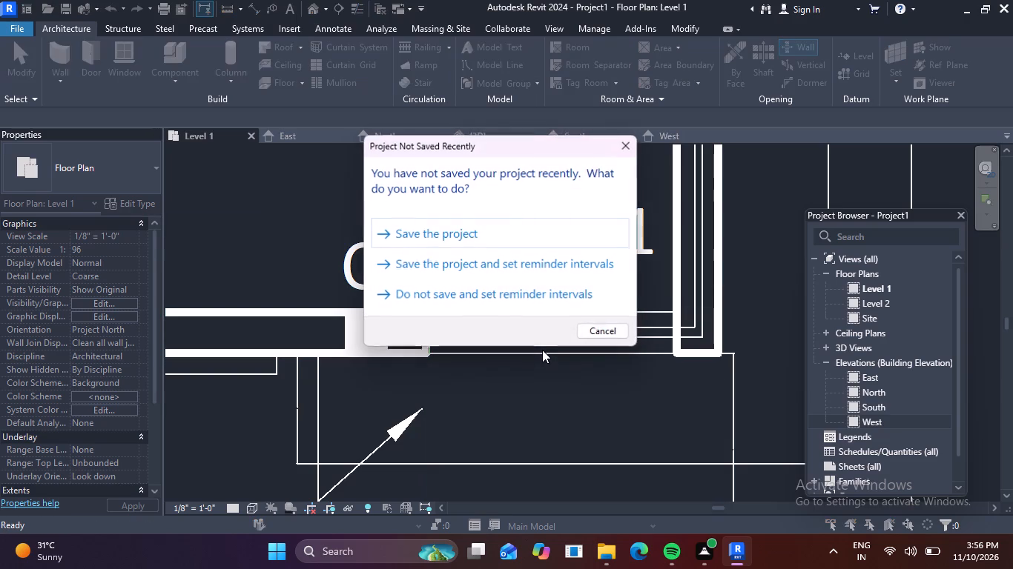
{"action": "left_click", "coordinate": [631, 150]}
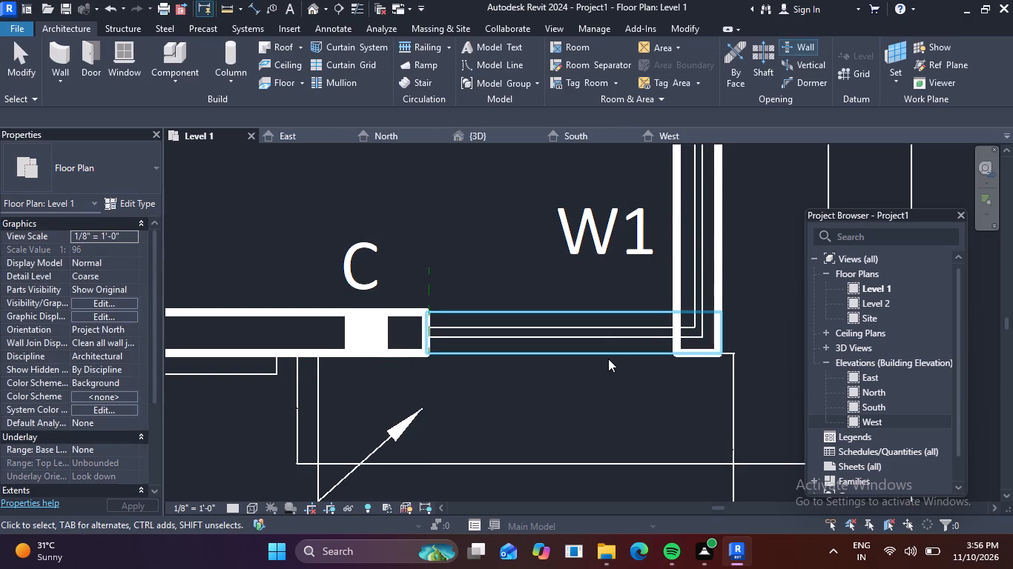
Select the new W1 wall opening and examine it in the North, East and South elevations to find where its face shows.
{"action": "left_click", "coordinate": [612, 355]}
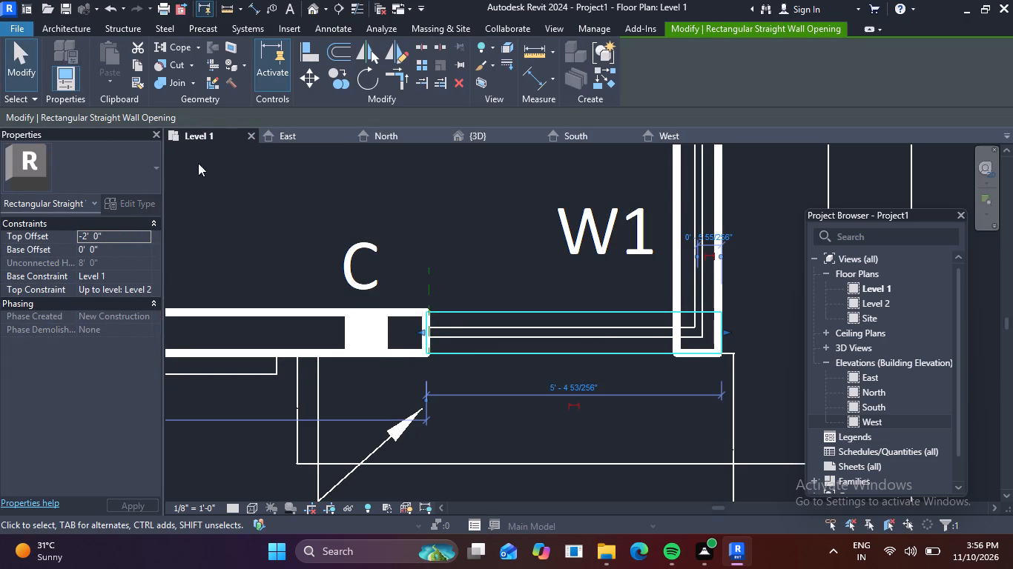
{"action": "left_click", "coordinate": [377, 133]}
{"action": "scroll", "coordinate": [495, 253], "scroll_direction": "down", "scroll_amount": 3}
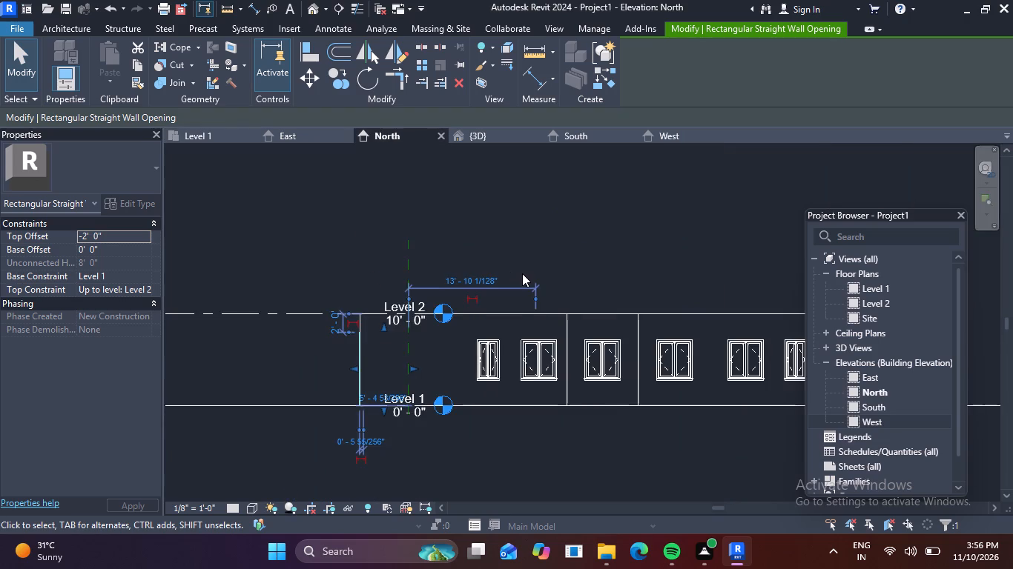
{"action": "scroll", "coordinate": [522, 273], "scroll_direction": "down", "scroll_amount": 2}
{"action": "scroll", "coordinate": [503, 305], "scroll_direction": "up", "scroll_amount": 5}
{"action": "middle_click_drag", "start_coordinate": [515, 283], "coordinate": [545, 229]}
{"action": "scroll", "coordinate": [461, 289], "scroll_direction": "up", "scroll_amount": 4}
{"action": "scroll", "coordinate": [461, 289], "scroll_direction": "down", "scroll_amount": 3}
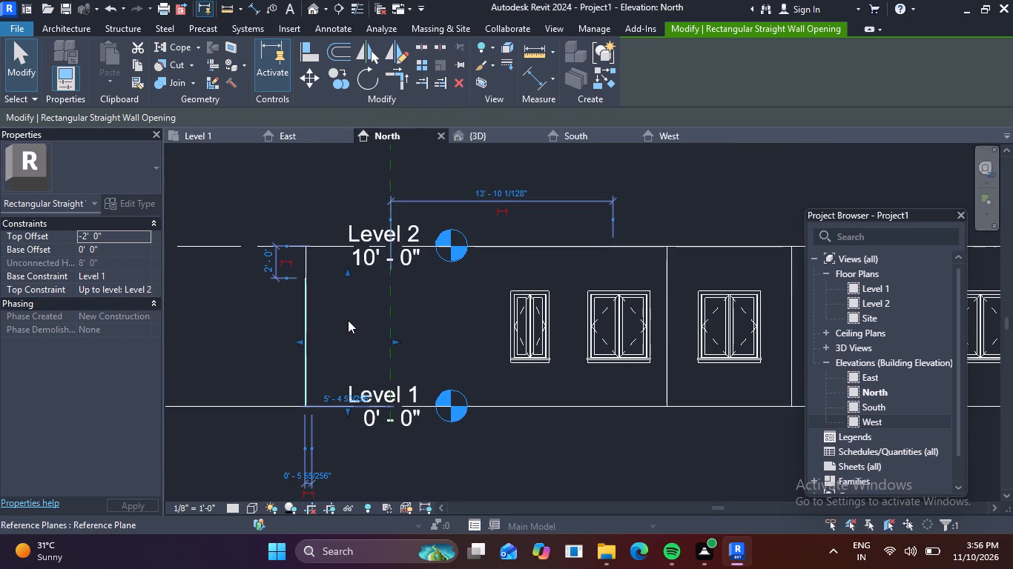
{"action": "scroll", "coordinate": [348, 320], "scroll_direction": "up", "scroll_amount": 2}
{"action": "scroll", "coordinate": [349, 320], "scroll_direction": "down", "scroll_amount": 1}
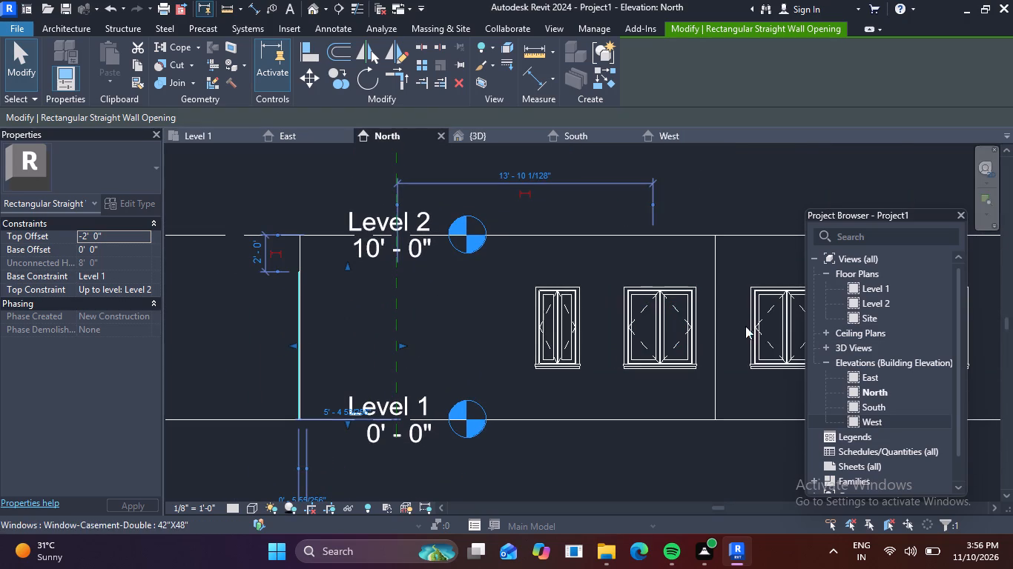
{"action": "left_click", "coordinate": [289, 138]}
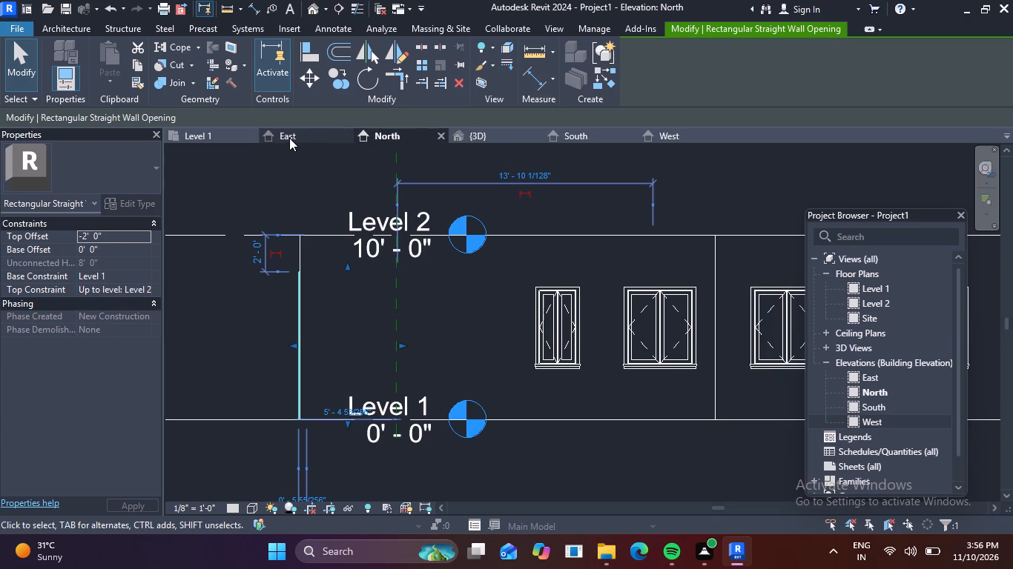
{"action": "scroll", "coordinate": [528, 319], "scroll_direction": "down", "scroll_amount": 3}
{"action": "middle_click_drag", "start_coordinate": [547, 196], "coordinate": [550, 188]}
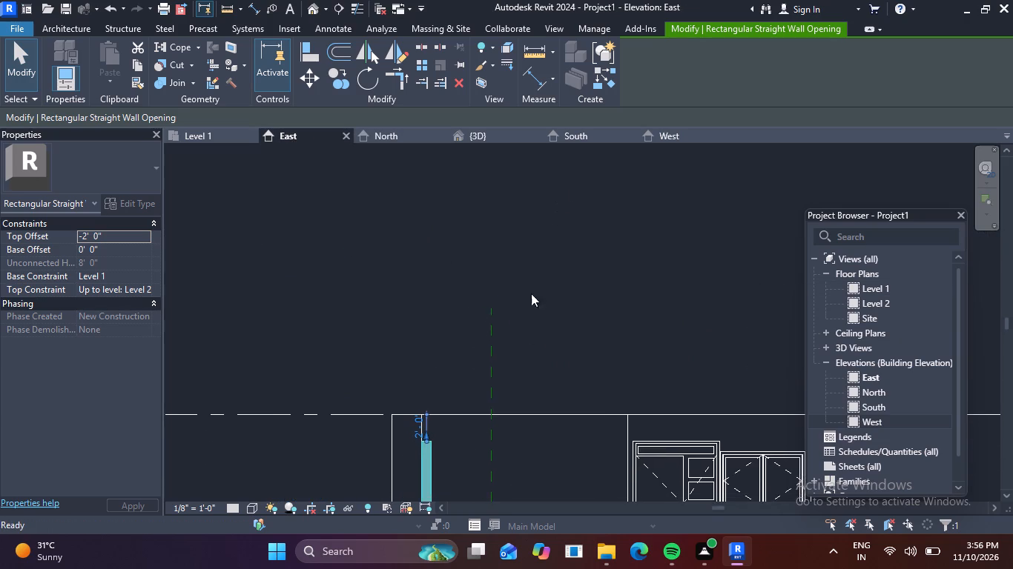
{"action": "middle_click_drag", "start_coordinate": [534, 269], "coordinate": [559, 150]}
{"action": "scroll", "coordinate": [449, 385], "scroll_direction": "up", "scroll_amount": 5}
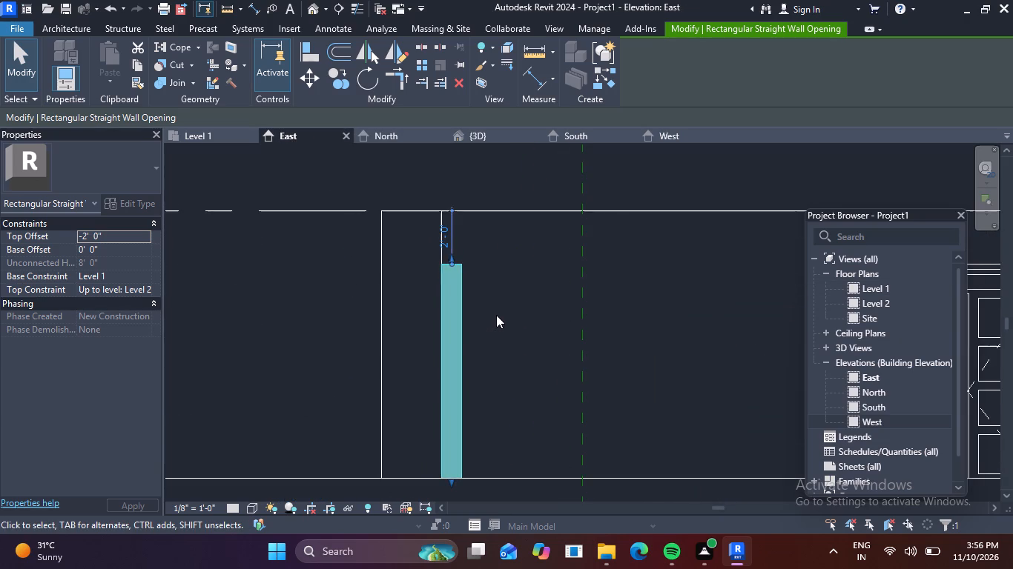
{"action": "left_click", "coordinate": [578, 133]}
{"action": "scroll", "coordinate": [456, 333], "scroll_direction": "up", "scroll_amount": 5}
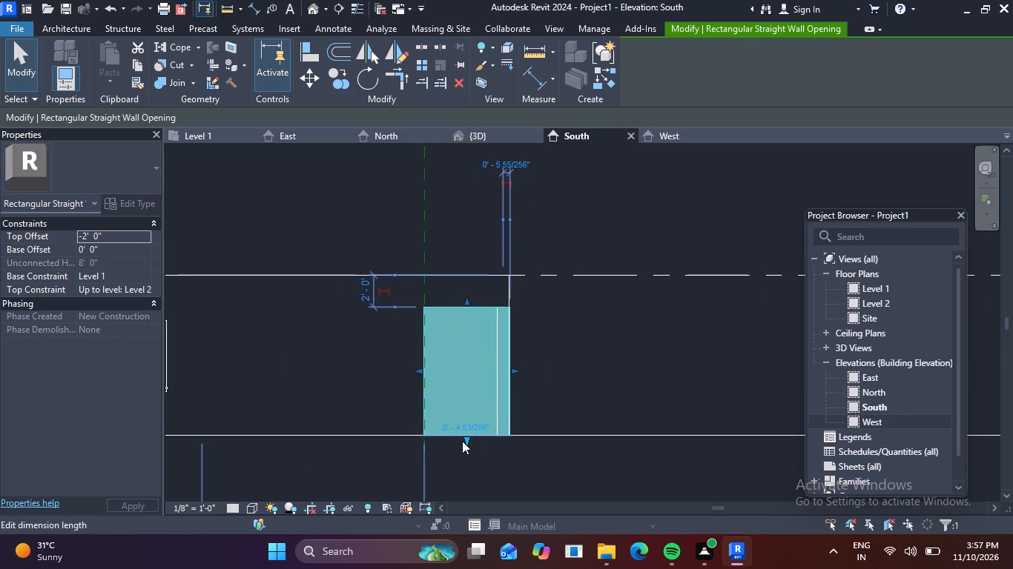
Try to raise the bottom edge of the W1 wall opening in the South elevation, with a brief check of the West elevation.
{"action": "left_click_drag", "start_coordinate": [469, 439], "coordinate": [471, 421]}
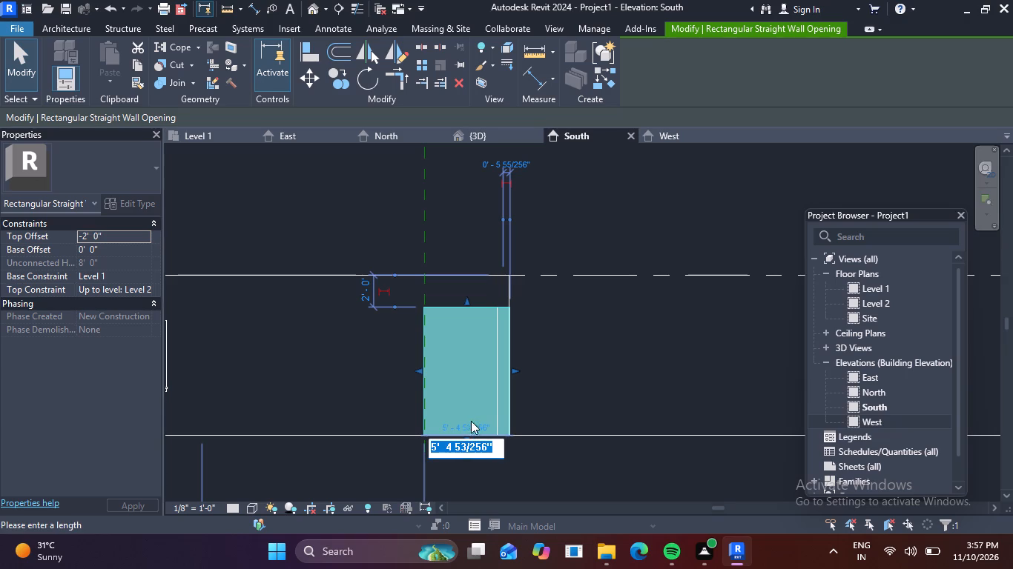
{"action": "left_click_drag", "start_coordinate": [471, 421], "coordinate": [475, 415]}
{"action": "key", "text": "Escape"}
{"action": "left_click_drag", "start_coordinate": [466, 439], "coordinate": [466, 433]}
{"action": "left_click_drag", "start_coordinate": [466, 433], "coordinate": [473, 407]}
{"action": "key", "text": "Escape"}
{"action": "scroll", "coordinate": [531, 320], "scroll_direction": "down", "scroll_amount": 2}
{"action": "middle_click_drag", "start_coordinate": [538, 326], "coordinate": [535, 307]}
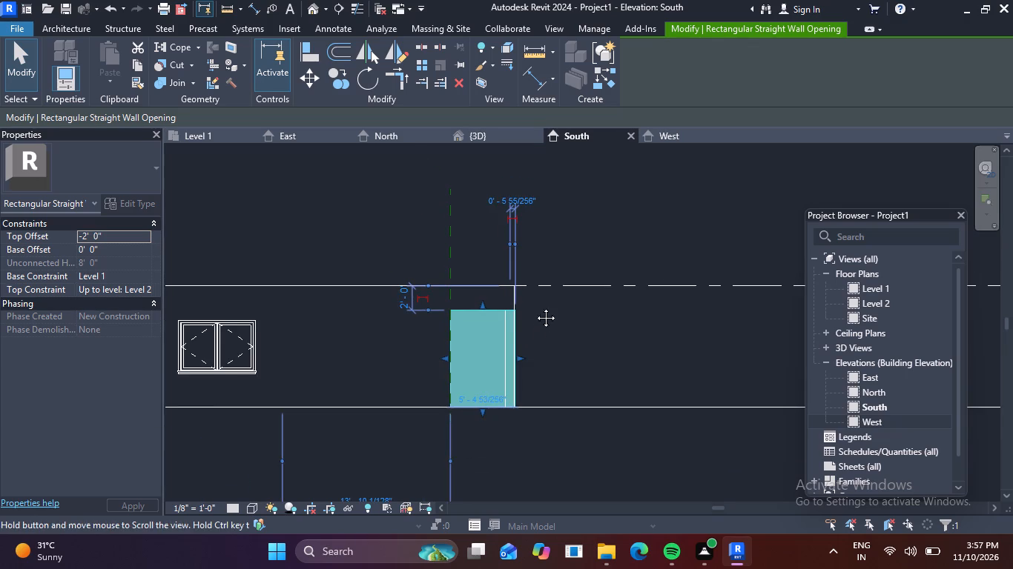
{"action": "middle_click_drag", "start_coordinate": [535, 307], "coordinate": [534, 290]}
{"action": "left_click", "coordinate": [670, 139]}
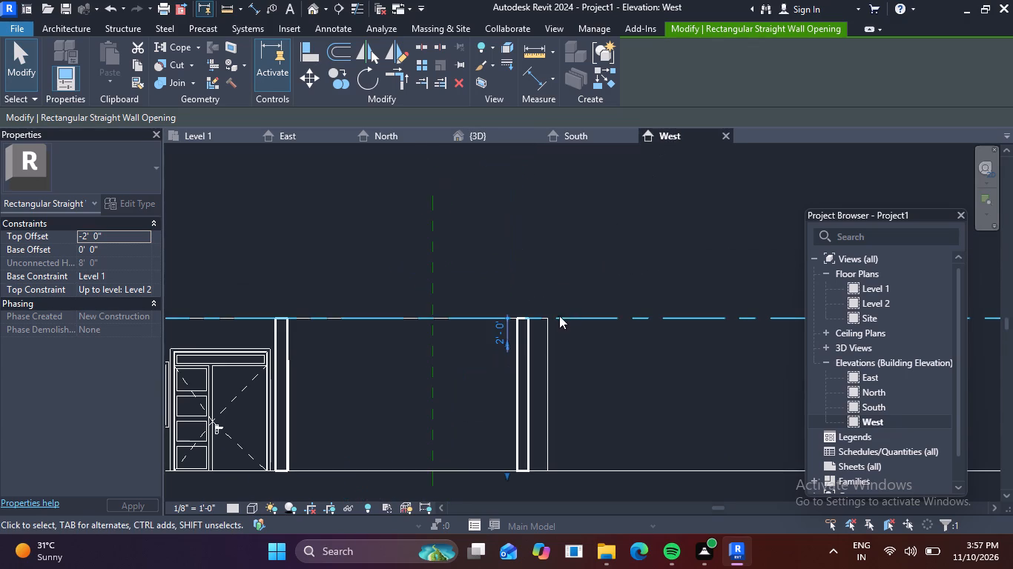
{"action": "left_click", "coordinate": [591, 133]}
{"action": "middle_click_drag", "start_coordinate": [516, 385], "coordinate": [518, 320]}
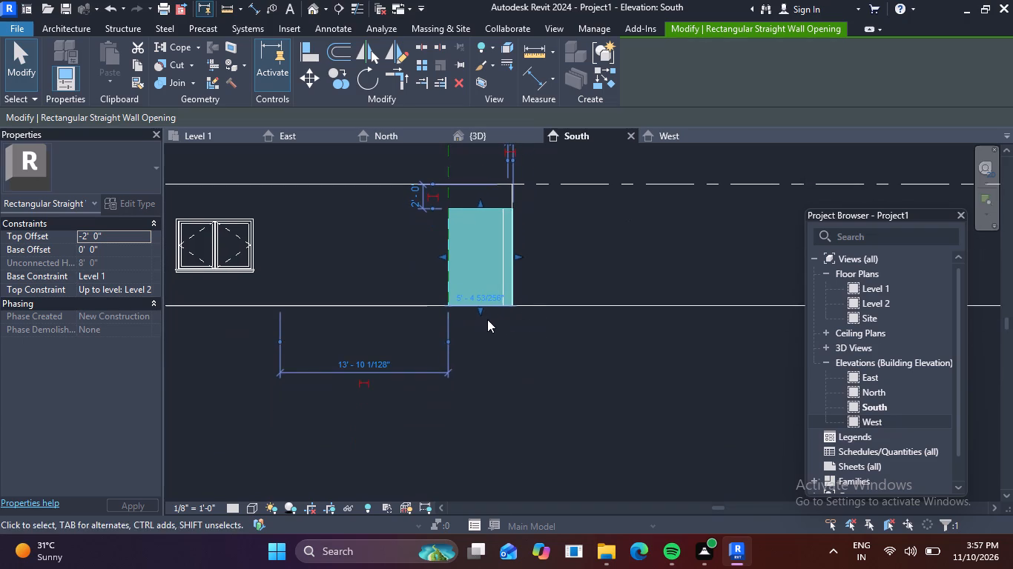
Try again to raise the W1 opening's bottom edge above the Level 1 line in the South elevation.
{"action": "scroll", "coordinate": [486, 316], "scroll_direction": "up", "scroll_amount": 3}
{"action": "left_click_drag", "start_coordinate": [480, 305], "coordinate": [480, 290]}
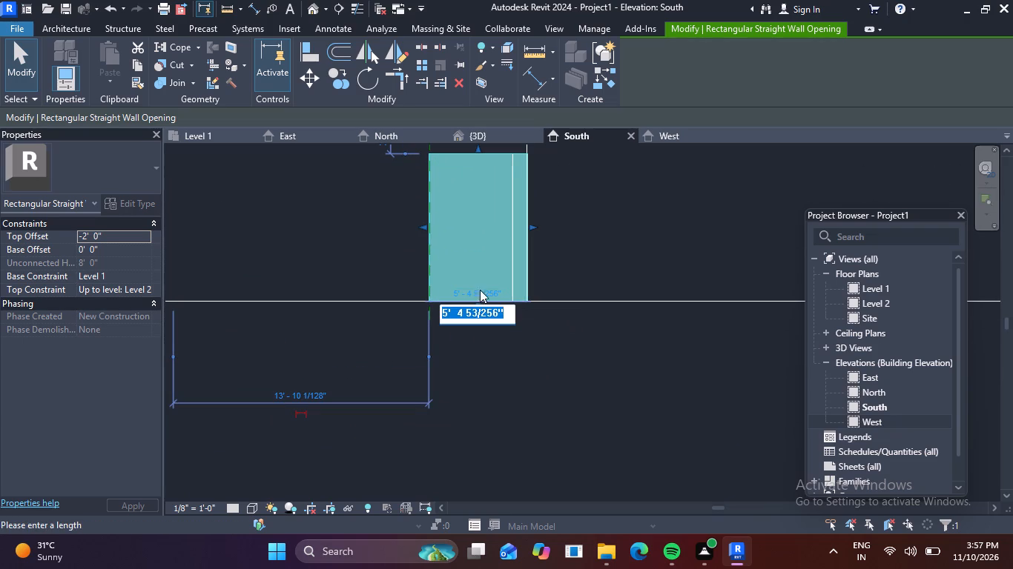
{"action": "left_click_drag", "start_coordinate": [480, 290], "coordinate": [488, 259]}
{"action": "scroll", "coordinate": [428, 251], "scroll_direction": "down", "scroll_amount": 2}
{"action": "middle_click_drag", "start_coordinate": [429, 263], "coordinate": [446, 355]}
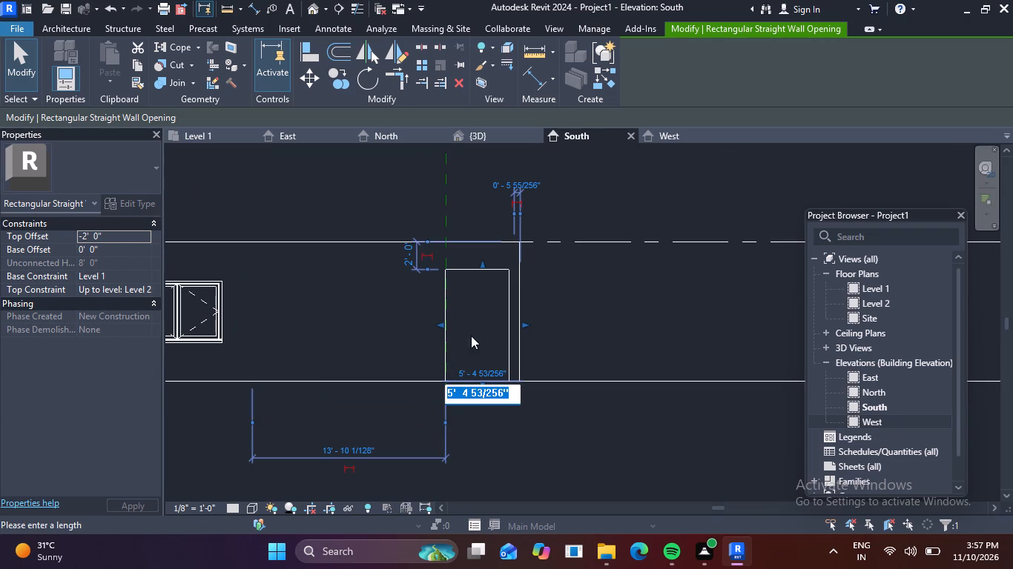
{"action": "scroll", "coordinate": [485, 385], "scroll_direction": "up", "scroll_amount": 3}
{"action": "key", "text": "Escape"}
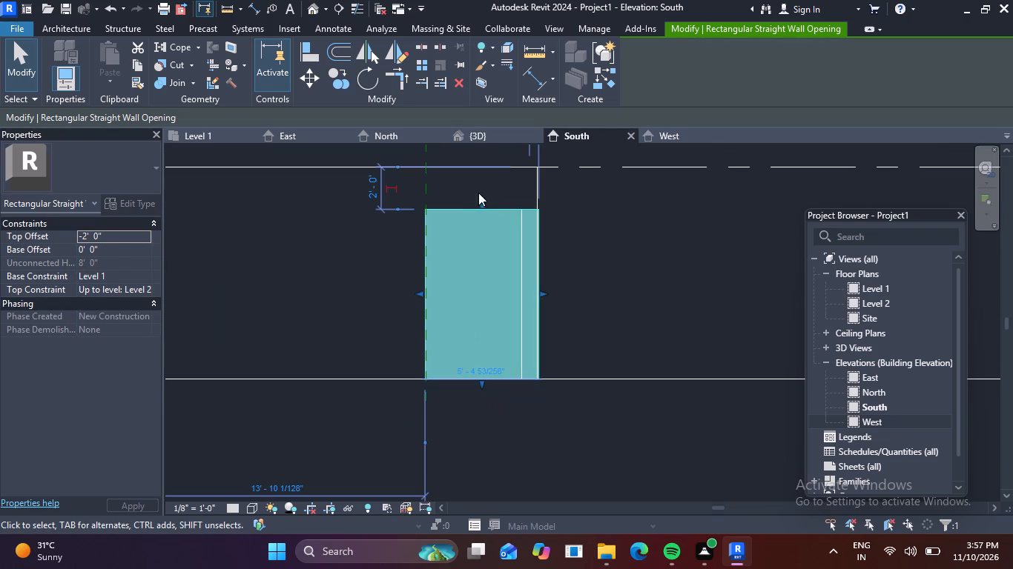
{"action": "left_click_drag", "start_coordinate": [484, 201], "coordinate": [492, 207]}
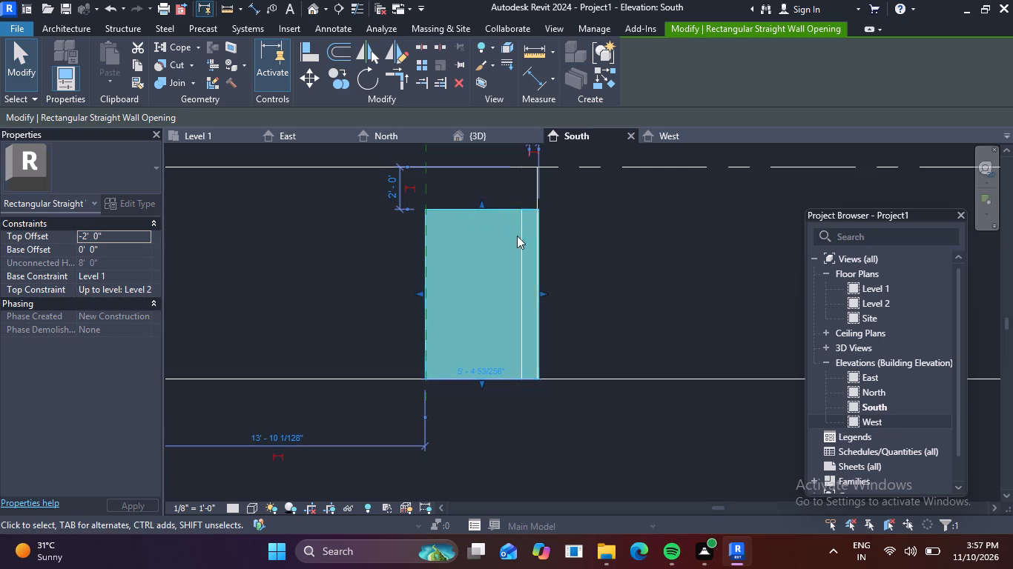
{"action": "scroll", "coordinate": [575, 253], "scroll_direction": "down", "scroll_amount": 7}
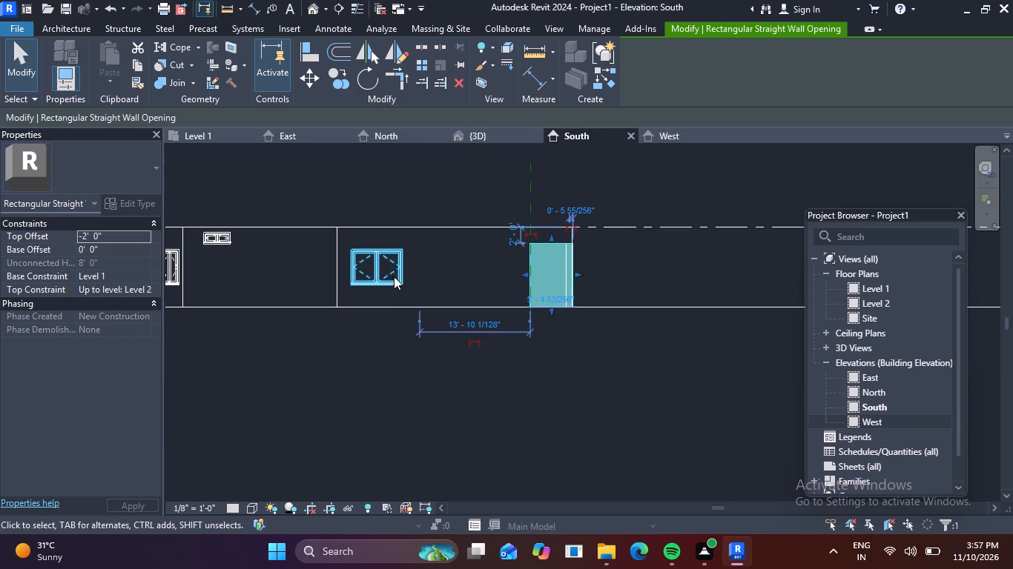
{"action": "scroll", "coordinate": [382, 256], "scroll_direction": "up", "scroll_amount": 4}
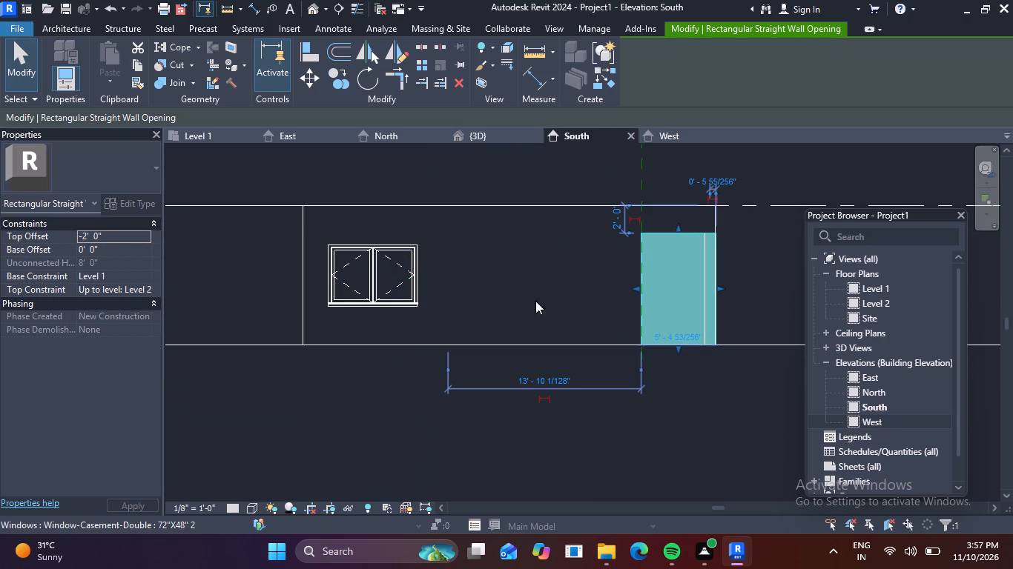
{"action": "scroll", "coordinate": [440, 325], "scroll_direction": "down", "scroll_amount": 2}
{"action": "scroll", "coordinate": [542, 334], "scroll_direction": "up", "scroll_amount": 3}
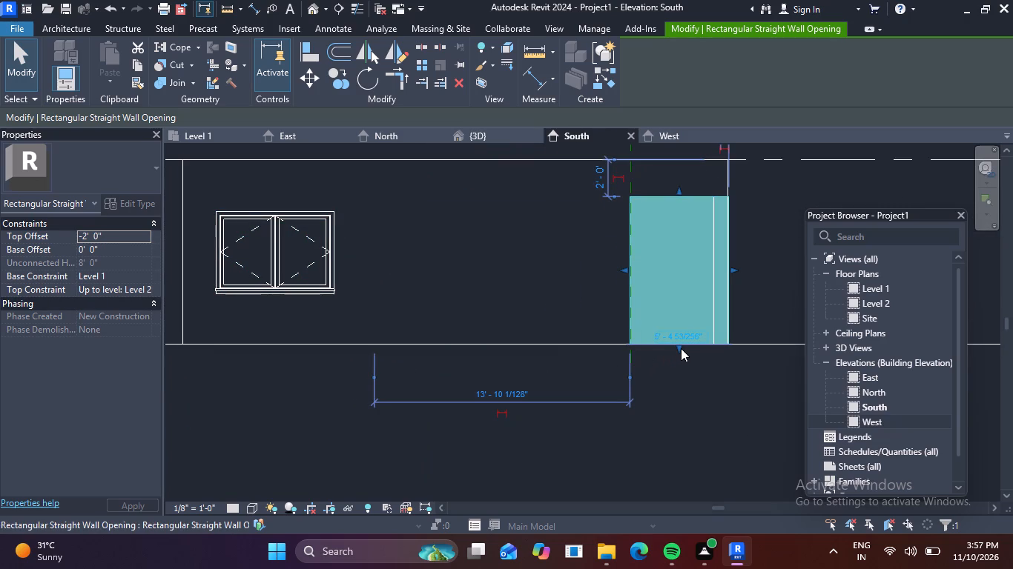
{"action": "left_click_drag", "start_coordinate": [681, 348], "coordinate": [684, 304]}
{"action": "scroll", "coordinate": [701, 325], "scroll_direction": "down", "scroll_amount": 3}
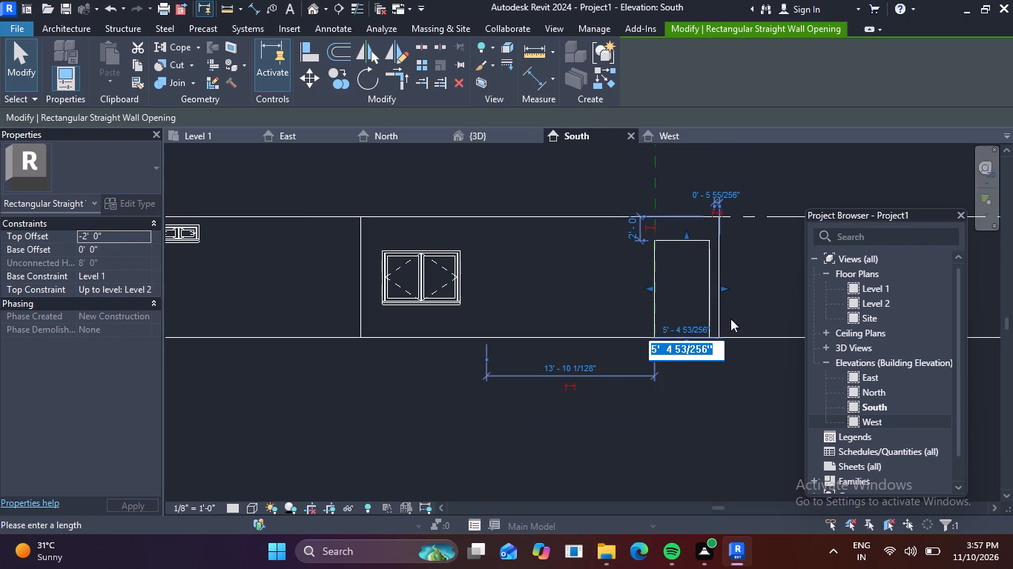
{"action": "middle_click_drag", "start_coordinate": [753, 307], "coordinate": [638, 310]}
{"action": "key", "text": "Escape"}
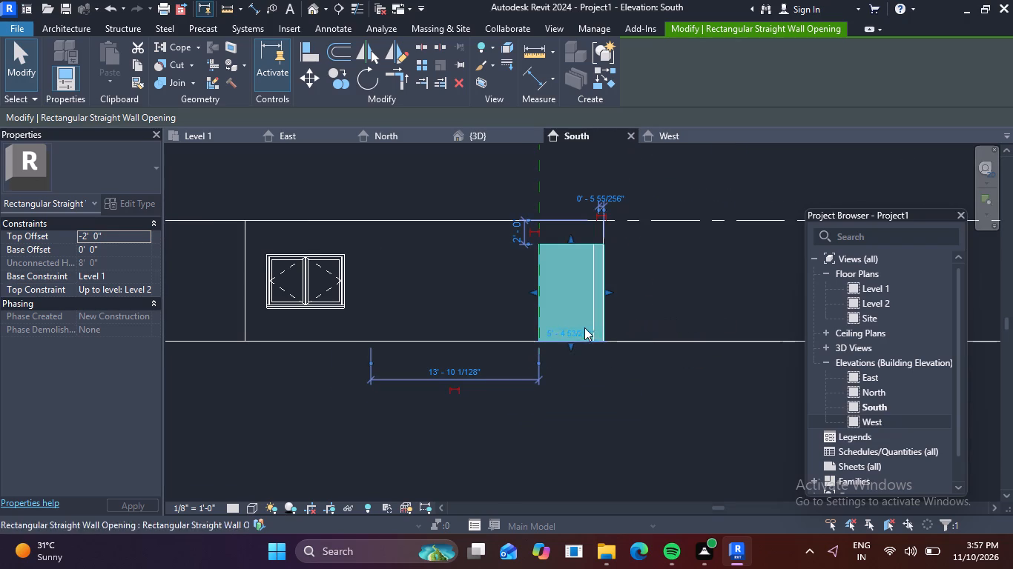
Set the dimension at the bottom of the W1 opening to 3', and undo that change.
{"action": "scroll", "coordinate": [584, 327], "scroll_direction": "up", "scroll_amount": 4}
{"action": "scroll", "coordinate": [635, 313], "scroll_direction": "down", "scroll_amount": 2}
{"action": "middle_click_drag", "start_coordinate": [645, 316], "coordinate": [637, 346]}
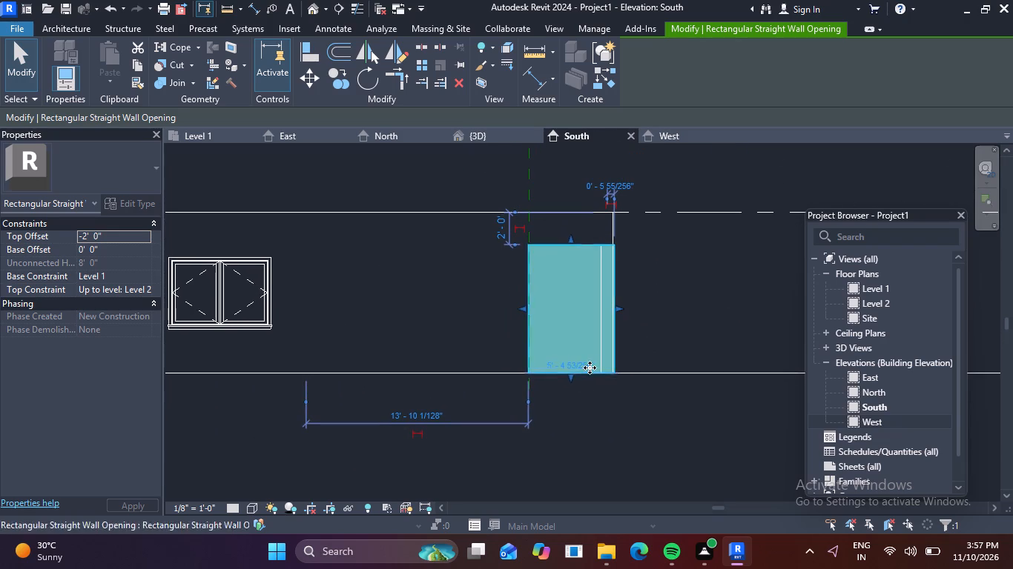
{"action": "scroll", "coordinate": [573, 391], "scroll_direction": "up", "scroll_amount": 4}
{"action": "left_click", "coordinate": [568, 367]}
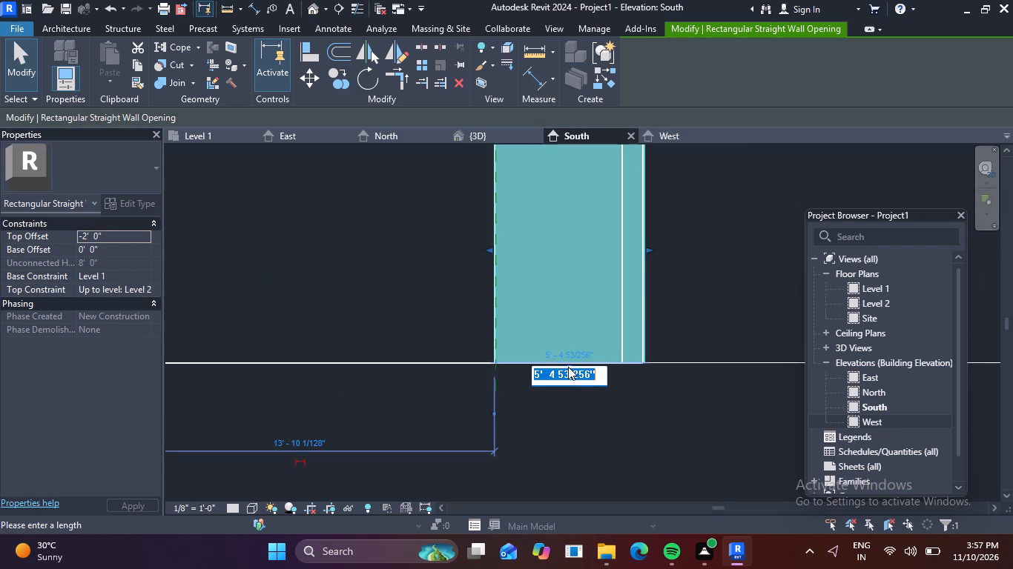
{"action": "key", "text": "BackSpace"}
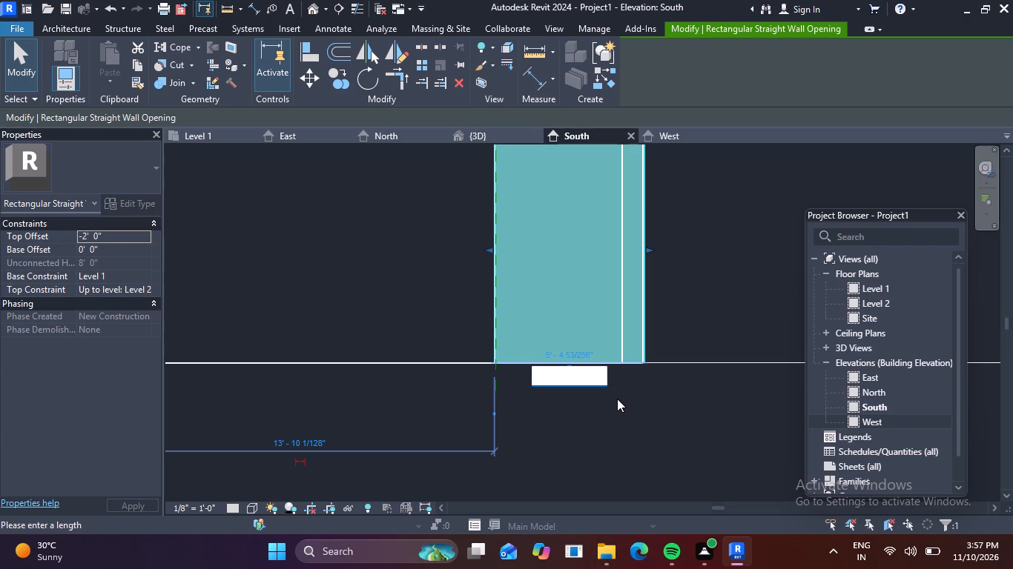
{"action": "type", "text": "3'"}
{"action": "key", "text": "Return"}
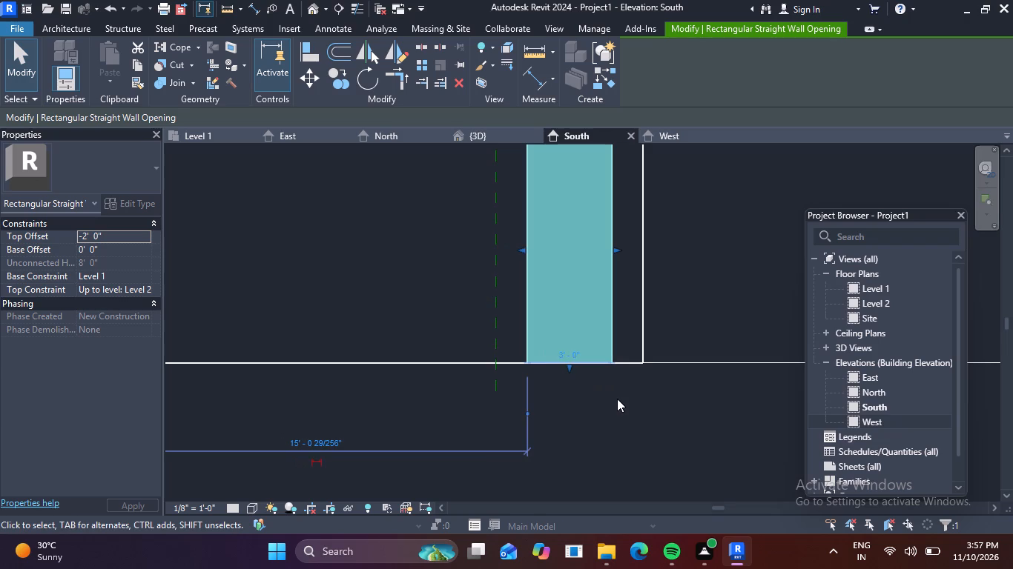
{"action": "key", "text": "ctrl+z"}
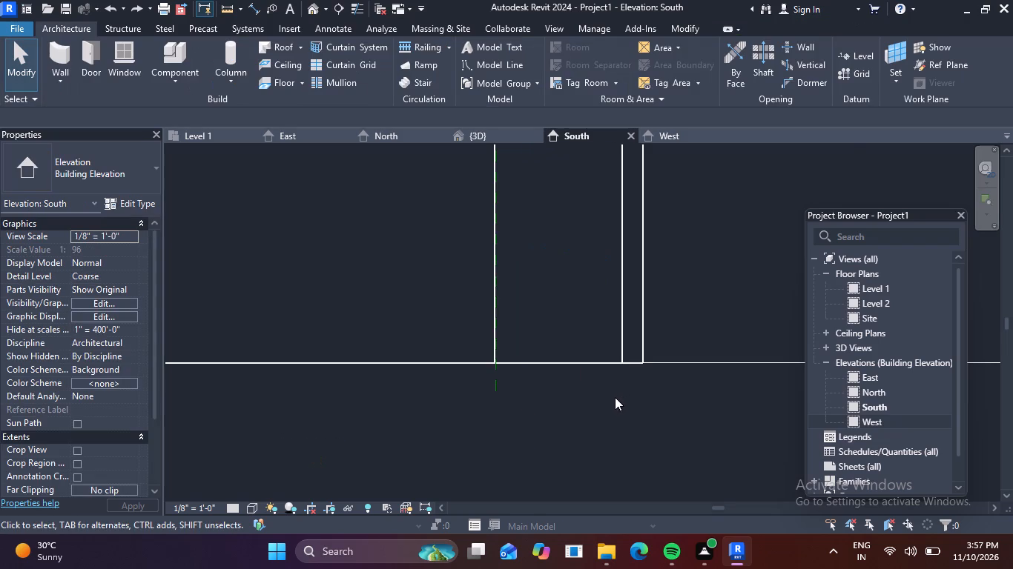
Reselect the W1 opening and adjust its left edge to the green reference plane, making it 5' 4" wide.
{"action": "scroll", "coordinate": [560, 336], "scroll_direction": "down", "scroll_amount": 2}
{"action": "middle_click_drag", "start_coordinate": [554, 345], "coordinate": [524, 386]}
{"action": "left_click", "coordinate": [535, 330]}
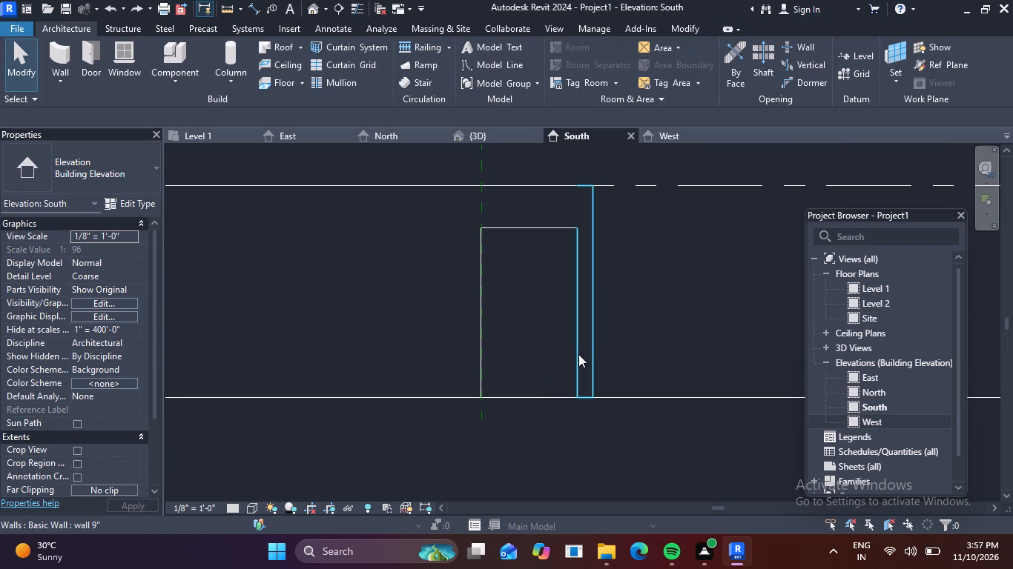
{"action": "left_click", "coordinate": [578, 355]}
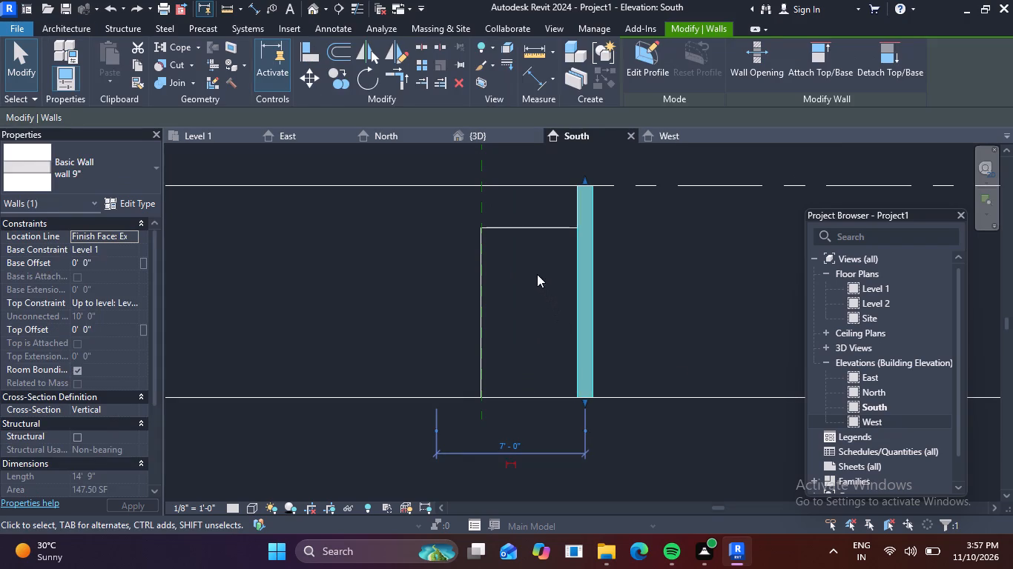
{"action": "key", "text": "Escape"}
{"action": "left_click", "coordinate": [524, 229]}
{"action": "scroll", "coordinate": [662, 342], "scroll_direction": "down", "scroll_amount": 1}
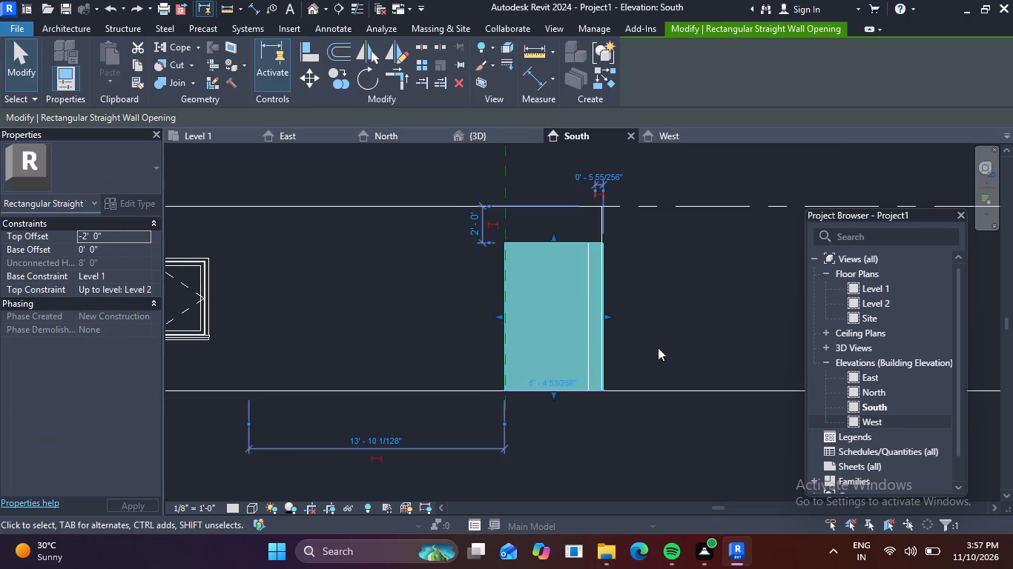
{"action": "scroll", "coordinate": [564, 390], "scroll_direction": "up", "scroll_amount": 3}
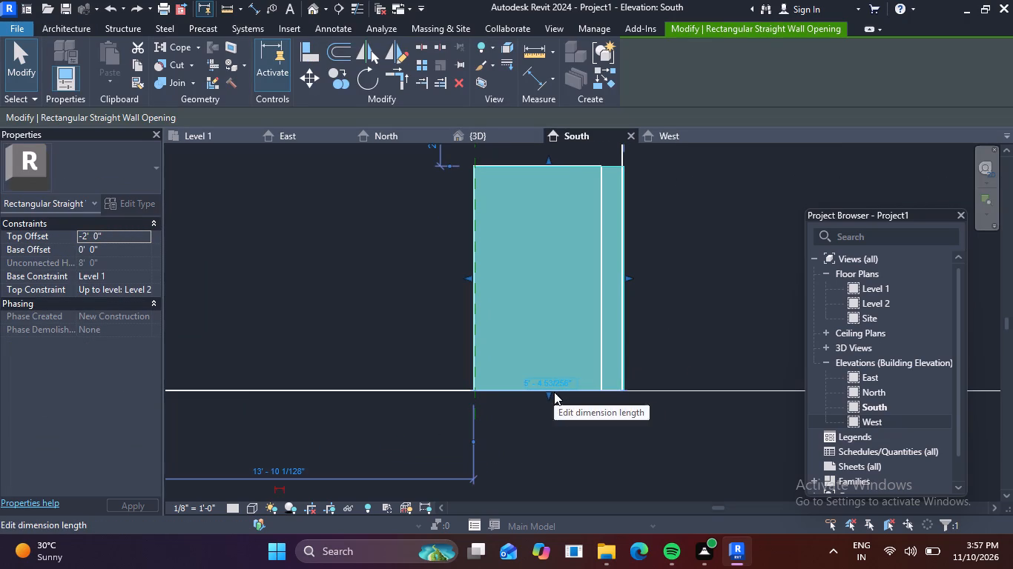
{"action": "middle_click_drag", "start_coordinate": [489, 376], "coordinate": [490, 439]}
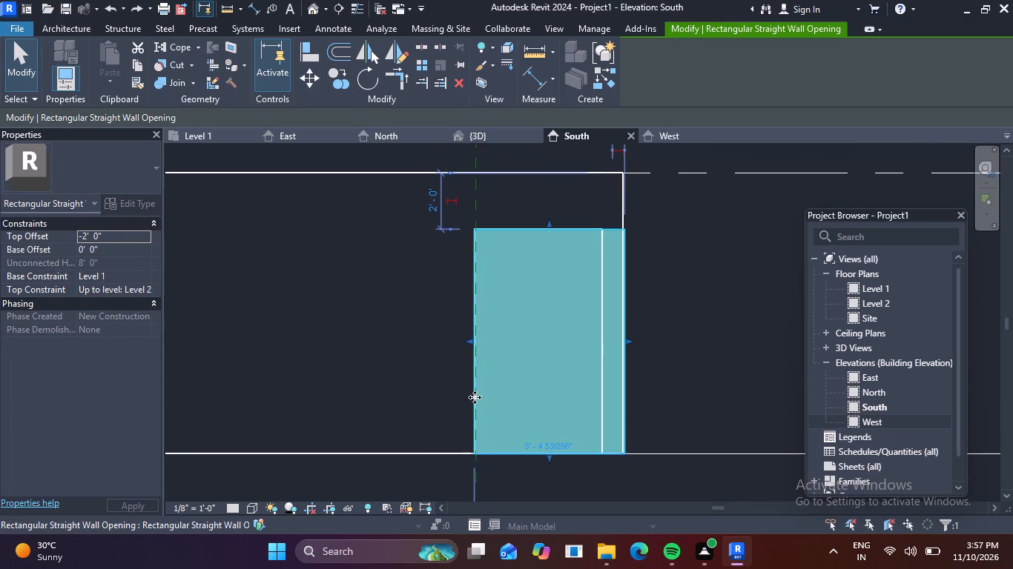
{"action": "left_click", "coordinate": [467, 340]}
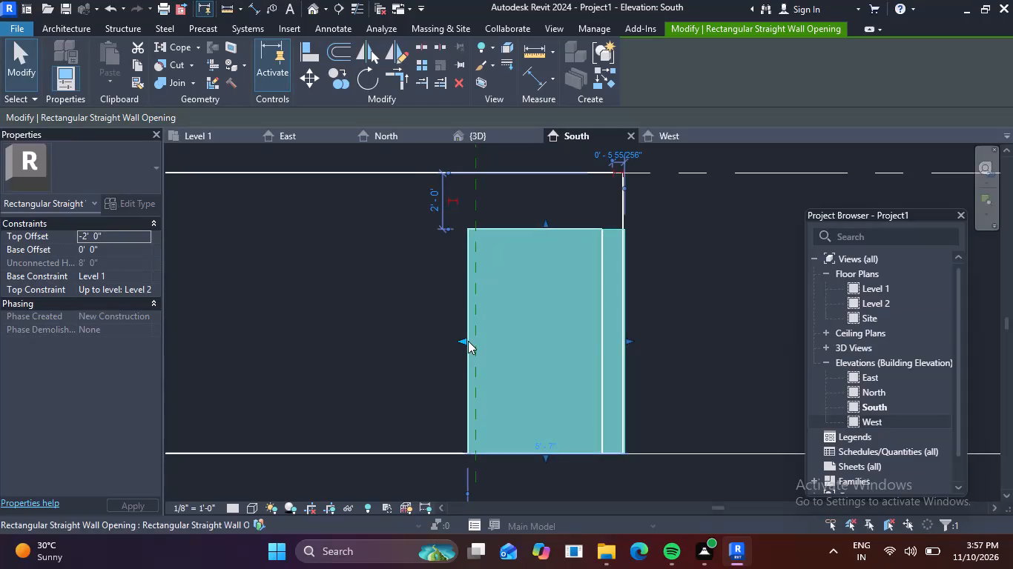
{"action": "left_click", "coordinate": [478, 338]}
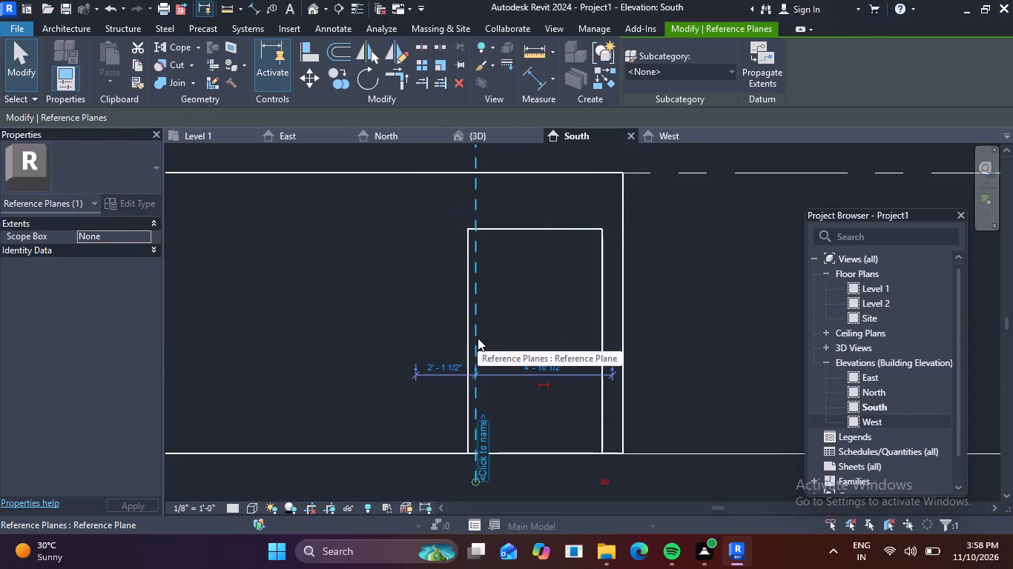
{"action": "left_click_drag", "start_coordinate": [469, 348], "coordinate": [480, 347]}
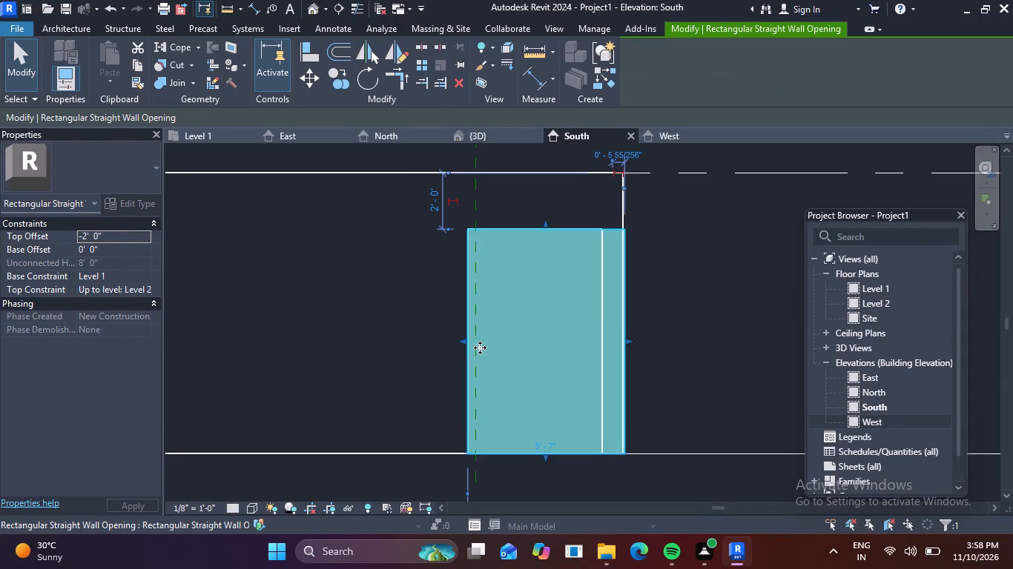
{"action": "left_click_drag", "start_coordinate": [480, 347], "coordinate": [486, 347]}
{"action": "left_click_drag", "start_coordinate": [459, 341], "coordinate": [474, 339]}
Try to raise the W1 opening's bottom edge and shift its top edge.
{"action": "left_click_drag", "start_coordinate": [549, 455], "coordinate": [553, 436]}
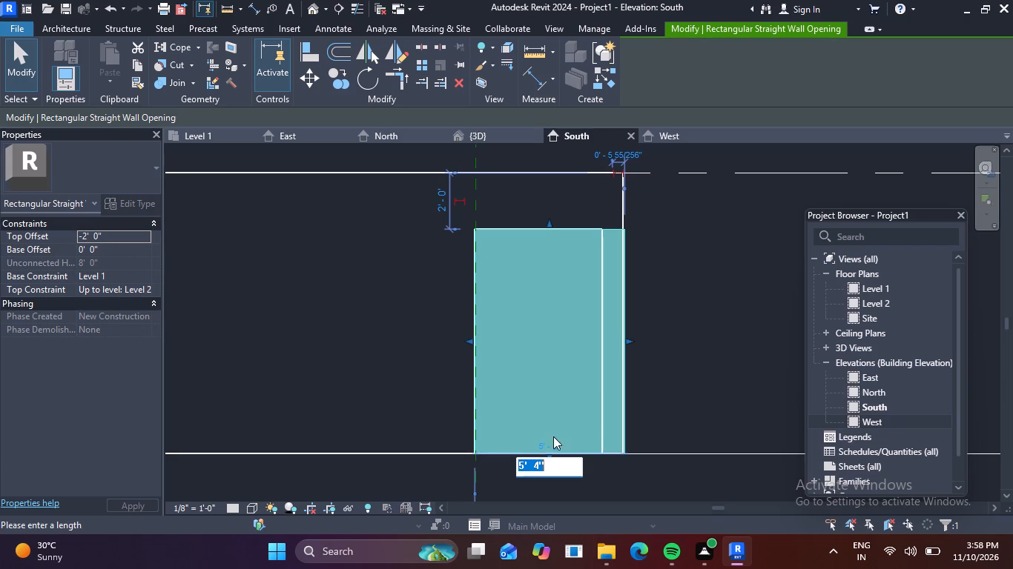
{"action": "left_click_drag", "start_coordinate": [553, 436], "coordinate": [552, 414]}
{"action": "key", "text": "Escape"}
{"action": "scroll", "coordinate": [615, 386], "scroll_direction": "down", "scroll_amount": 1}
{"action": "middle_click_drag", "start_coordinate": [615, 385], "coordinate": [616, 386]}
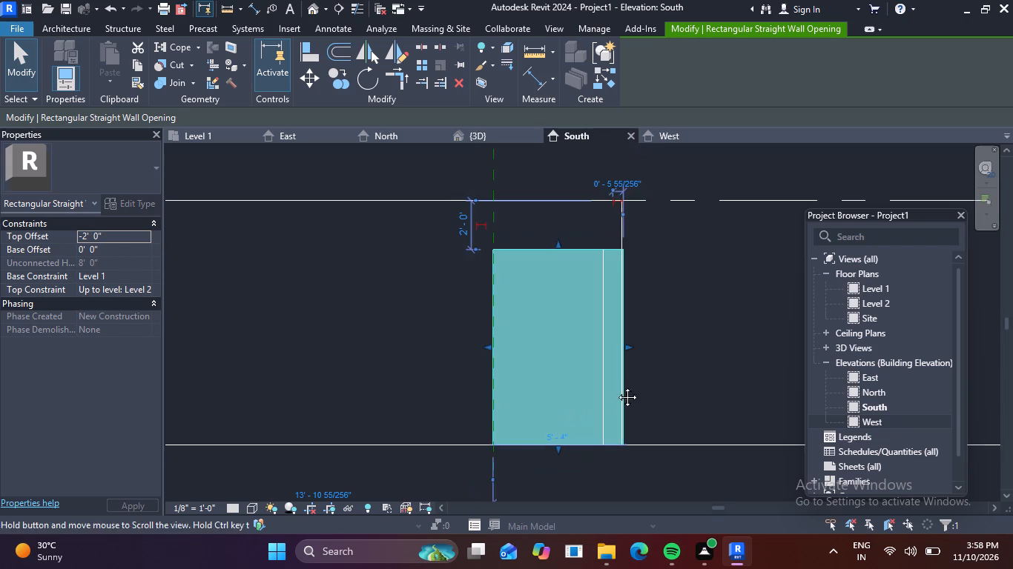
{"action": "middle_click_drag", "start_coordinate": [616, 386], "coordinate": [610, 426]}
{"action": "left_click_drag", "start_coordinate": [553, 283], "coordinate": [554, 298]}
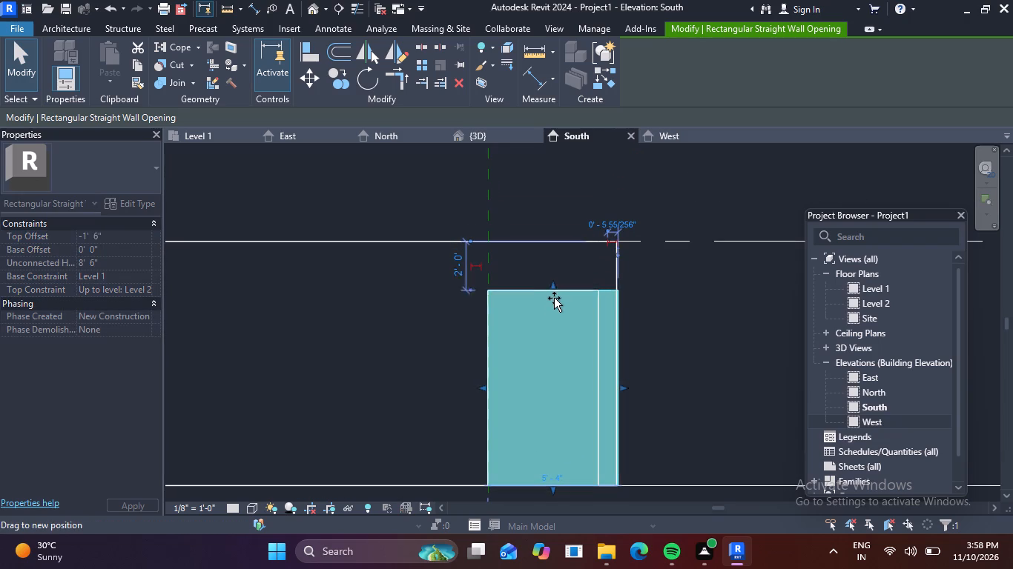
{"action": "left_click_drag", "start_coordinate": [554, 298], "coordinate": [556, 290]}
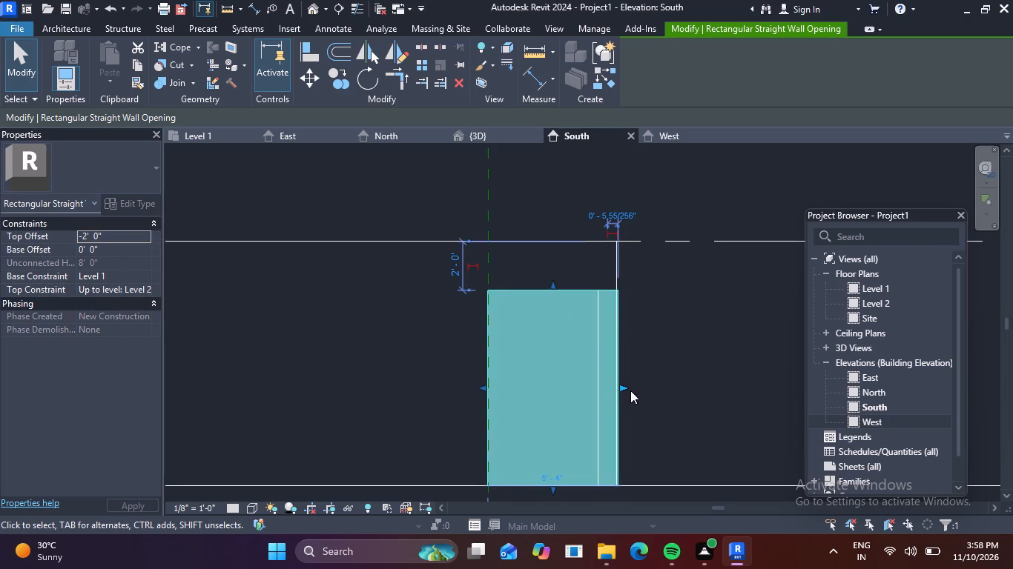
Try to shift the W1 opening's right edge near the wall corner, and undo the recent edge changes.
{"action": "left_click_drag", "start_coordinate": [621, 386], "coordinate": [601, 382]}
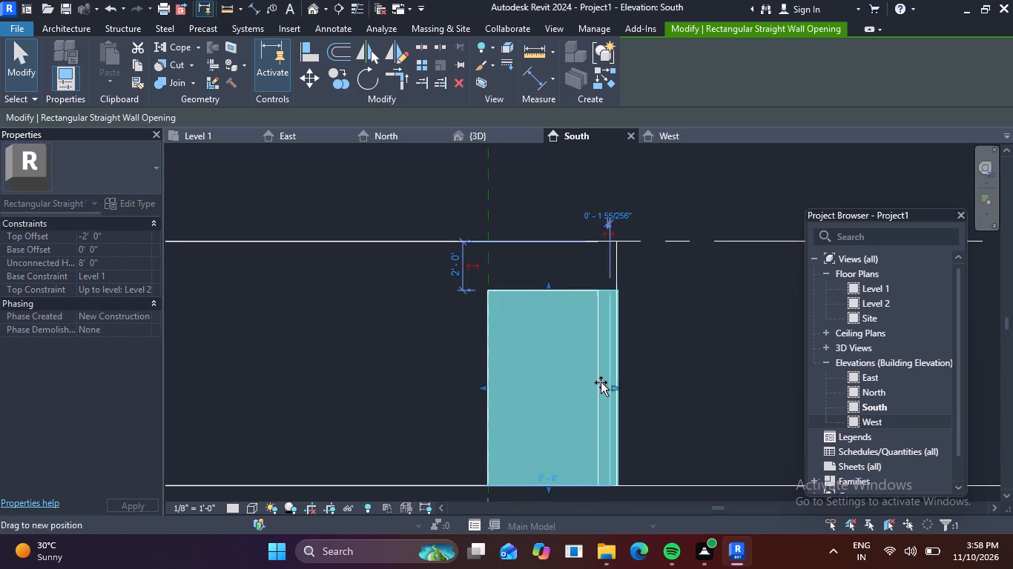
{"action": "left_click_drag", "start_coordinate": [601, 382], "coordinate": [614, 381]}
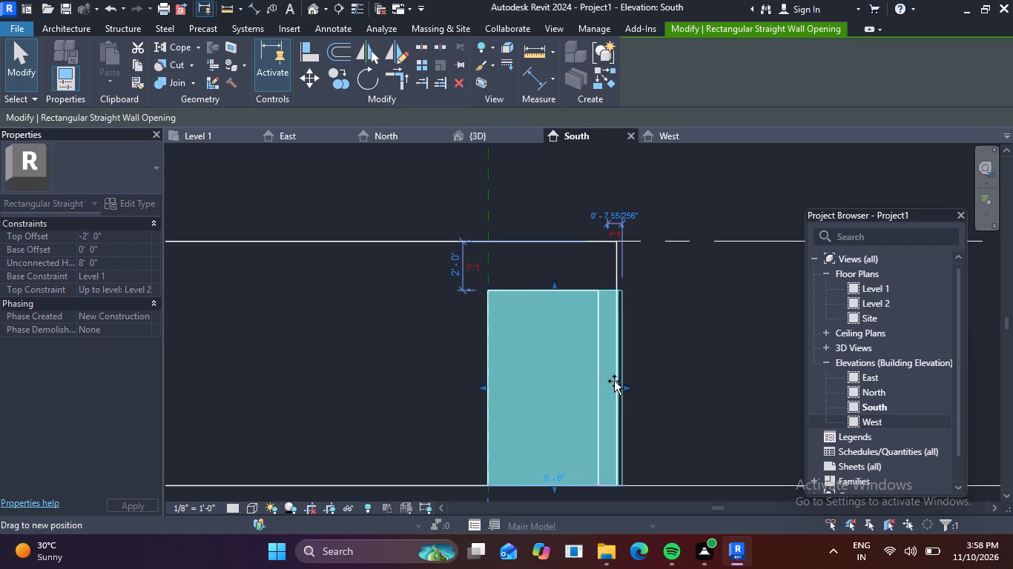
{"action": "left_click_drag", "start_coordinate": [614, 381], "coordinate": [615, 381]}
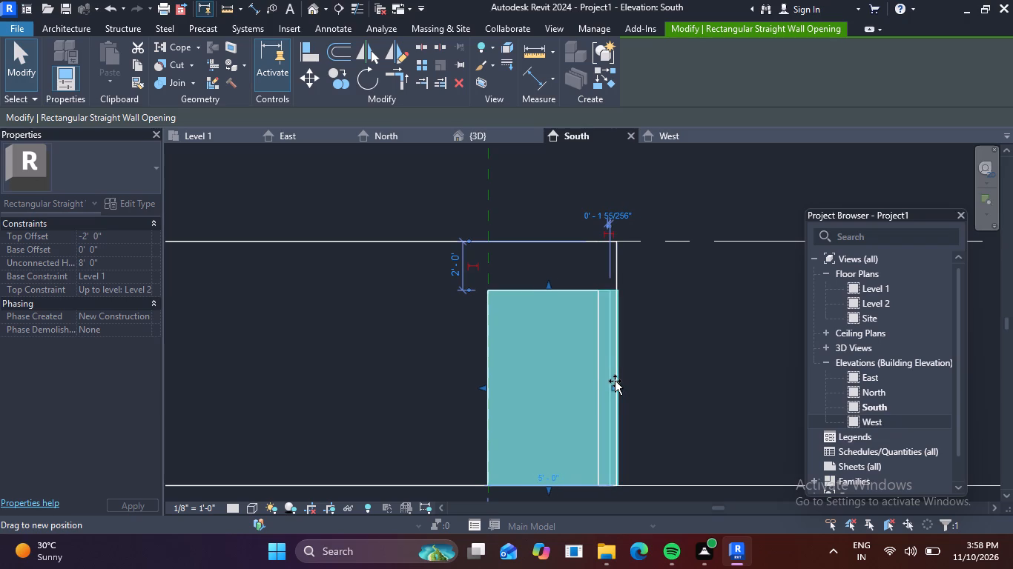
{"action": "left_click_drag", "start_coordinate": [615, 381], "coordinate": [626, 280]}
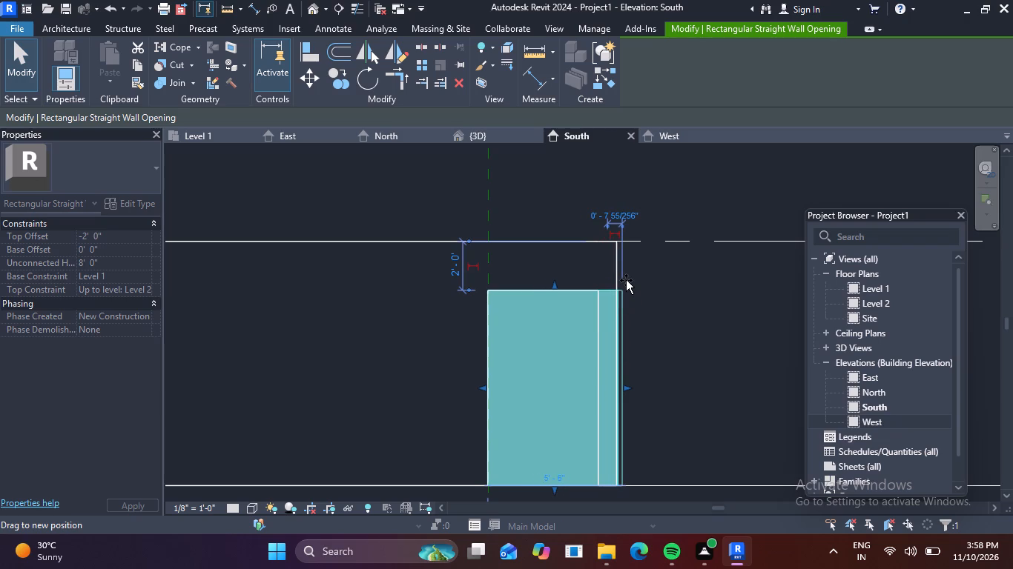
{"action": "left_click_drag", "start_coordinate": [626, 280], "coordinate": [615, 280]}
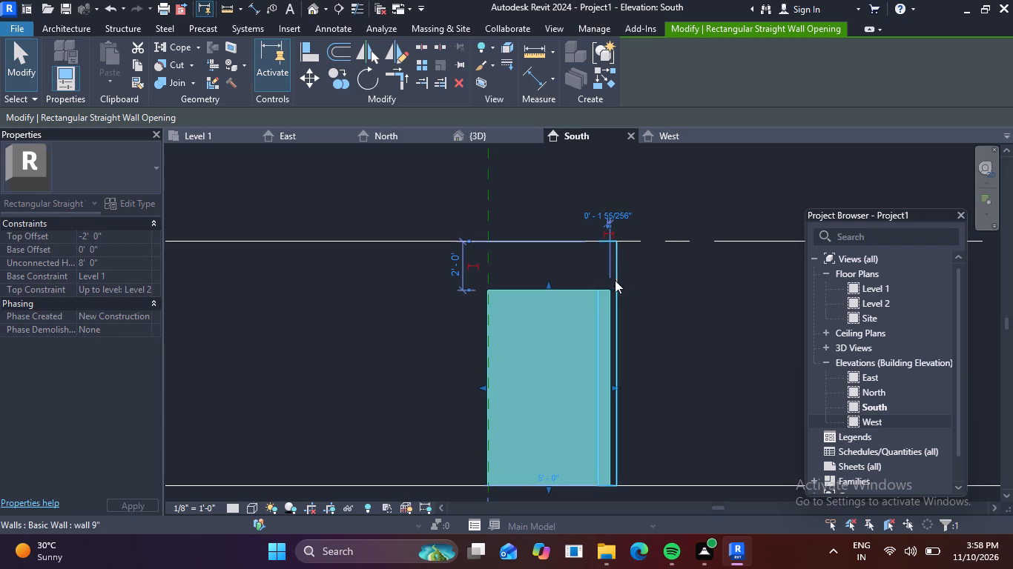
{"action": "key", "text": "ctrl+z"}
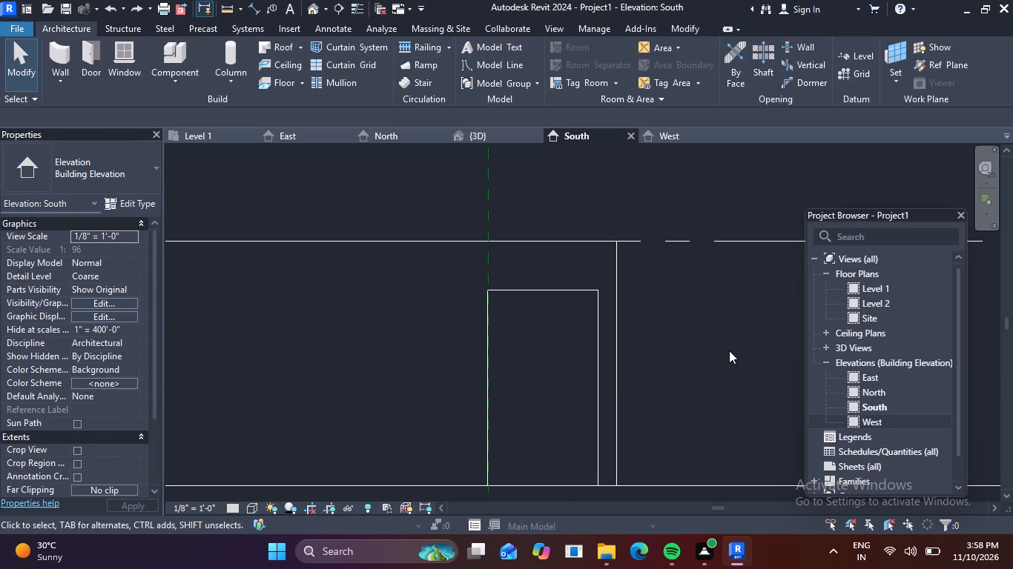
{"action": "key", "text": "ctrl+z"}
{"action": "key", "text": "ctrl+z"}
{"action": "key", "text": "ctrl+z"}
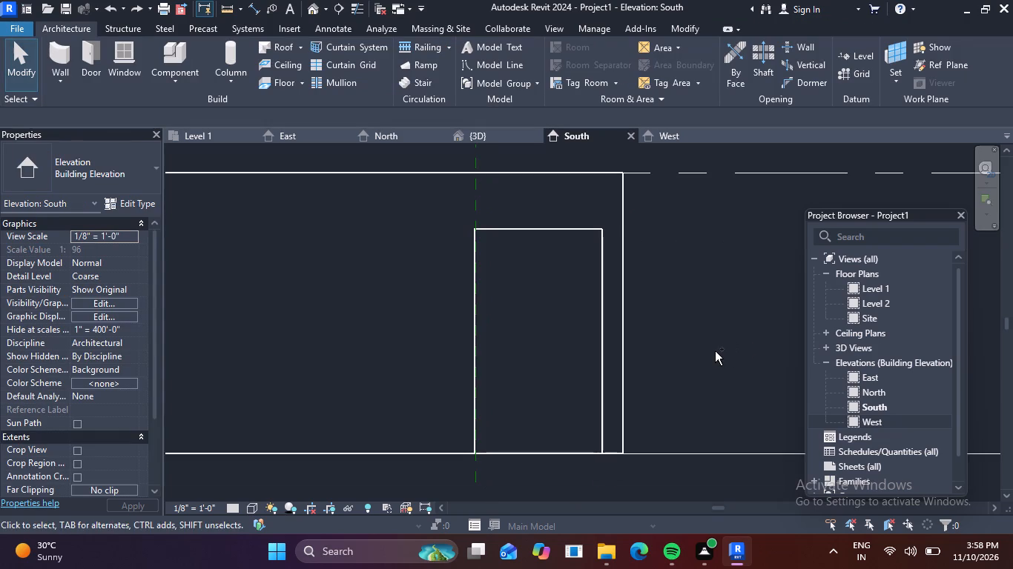
Reselect the W1 opening and examine its width and offset dimensions around the top and bottom edges.
{"action": "left_click", "coordinate": [584, 231]}
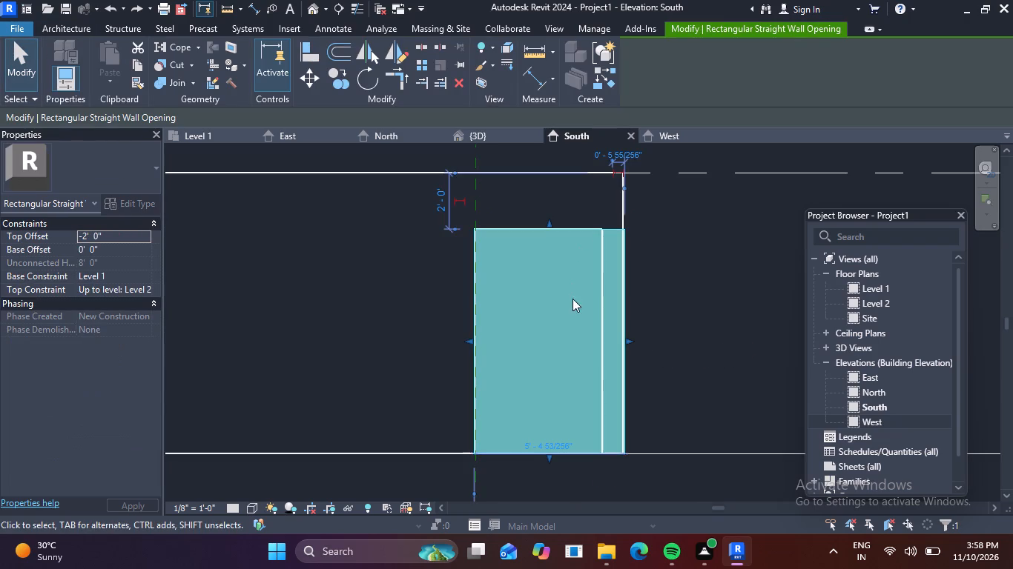
{"action": "scroll", "coordinate": [593, 400], "scroll_direction": "down", "scroll_amount": 2}
{"action": "middle_click_drag", "start_coordinate": [590, 422], "coordinate": [584, 310]}
{"action": "scroll", "coordinate": [578, 324], "scroll_direction": "down", "scroll_amount": 3}
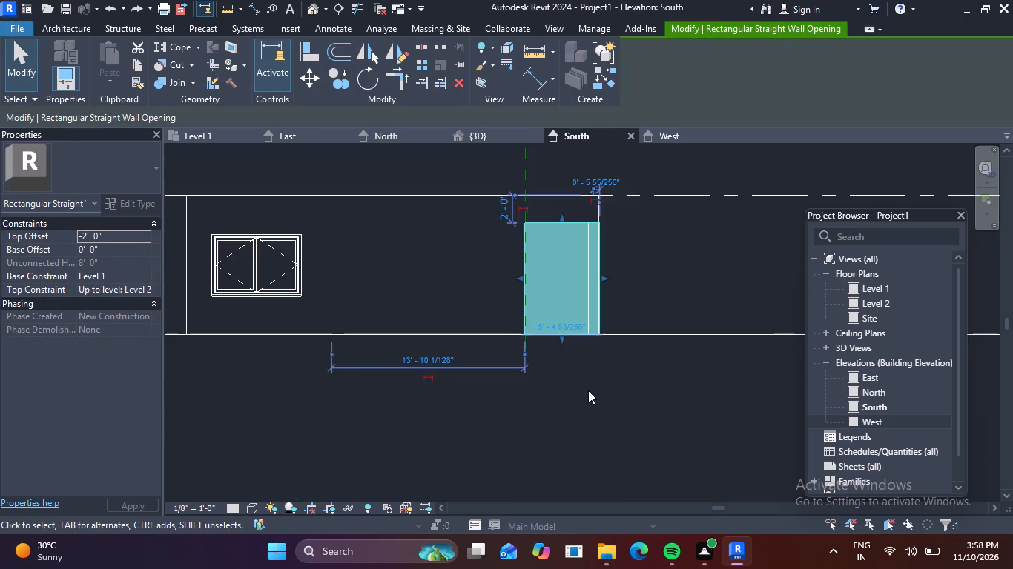
{"action": "scroll", "coordinate": [588, 390], "scroll_direction": "down", "scroll_amount": 2}
{"action": "scroll", "coordinate": [573, 240], "scroll_direction": "up", "scroll_amount": 4}
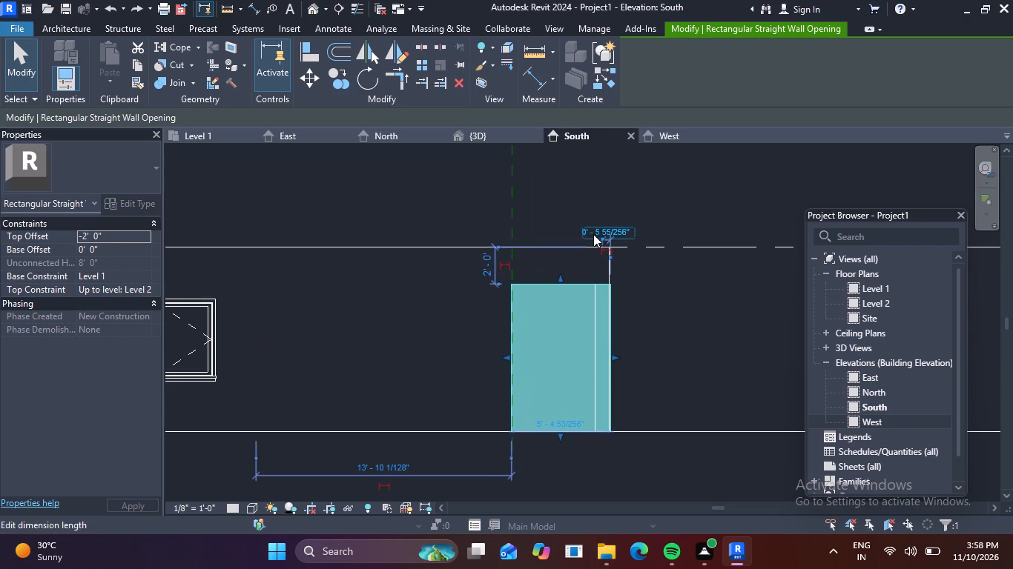
{"action": "scroll", "coordinate": [610, 230], "scroll_direction": "up", "scroll_amount": 5}
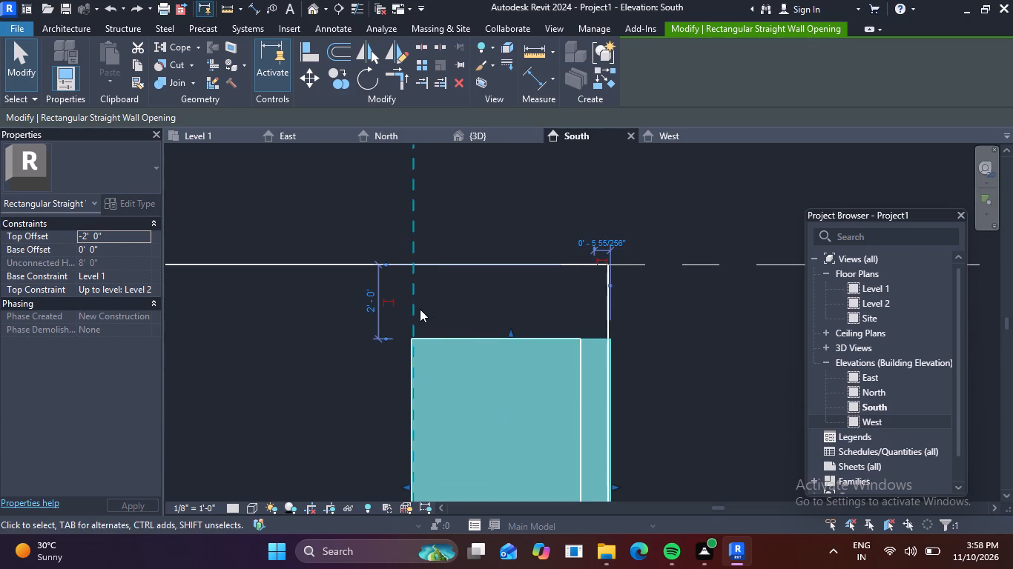
{"action": "middle_click_drag", "start_coordinate": [420, 309], "coordinate": [465, 262]}
{"action": "scroll", "coordinate": [444, 238], "scroll_direction": "down", "scroll_amount": 3}
{"action": "middle_click_drag", "start_coordinate": [474, 257], "coordinate": [486, 224]}
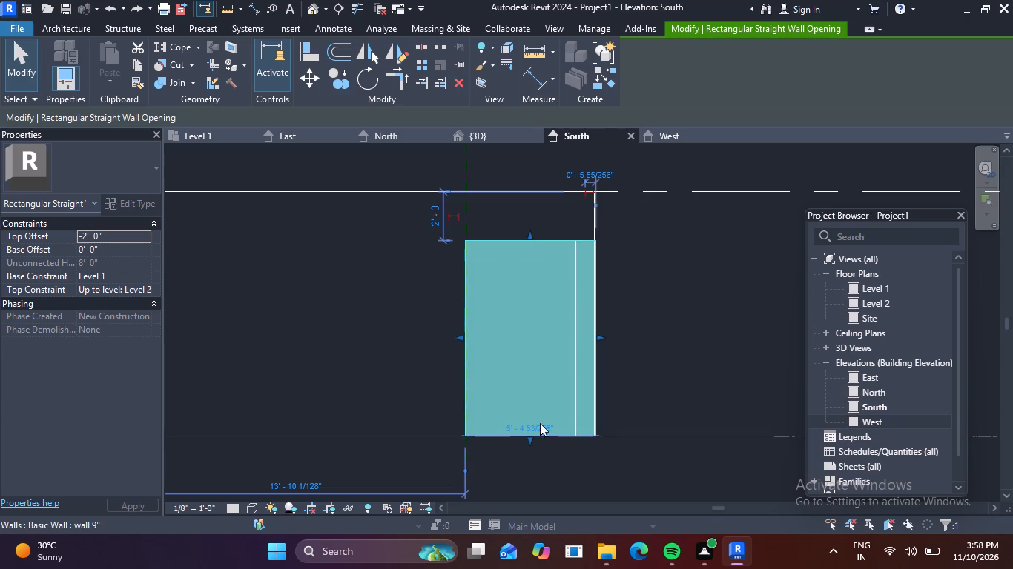
{"action": "middle_click_drag", "start_coordinate": [486, 438], "coordinate": [538, 359]}
{"action": "scroll", "coordinate": [566, 379], "scroll_direction": "down", "scroll_amount": 1}
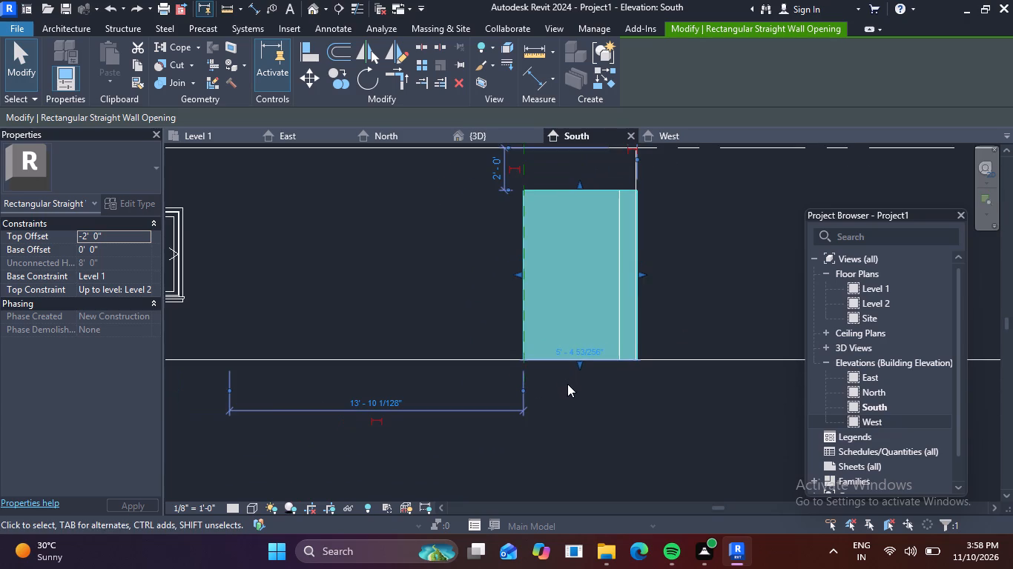
{"action": "scroll", "coordinate": [560, 393], "scroll_direction": "down", "scroll_amount": 1}
{"action": "middle_click_drag", "start_coordinate": [584, 388], "coordinate": [599, 390]}
{"action": "scroll", "coordinate": [576, 383], "scroll_direction": "up", "scroll_amount": 4}
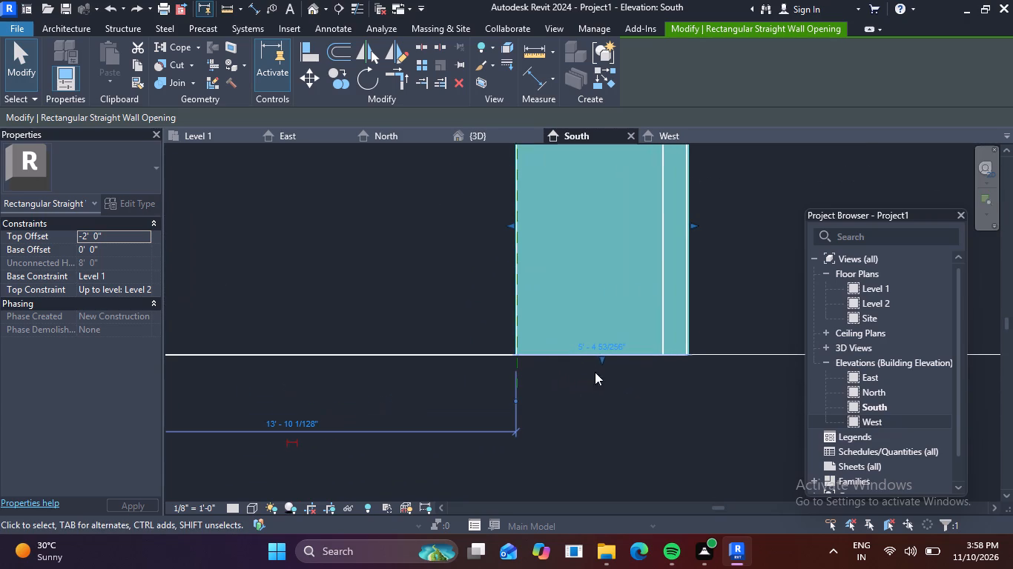
{"action": "left_click", "coordinate": [599, 357]}
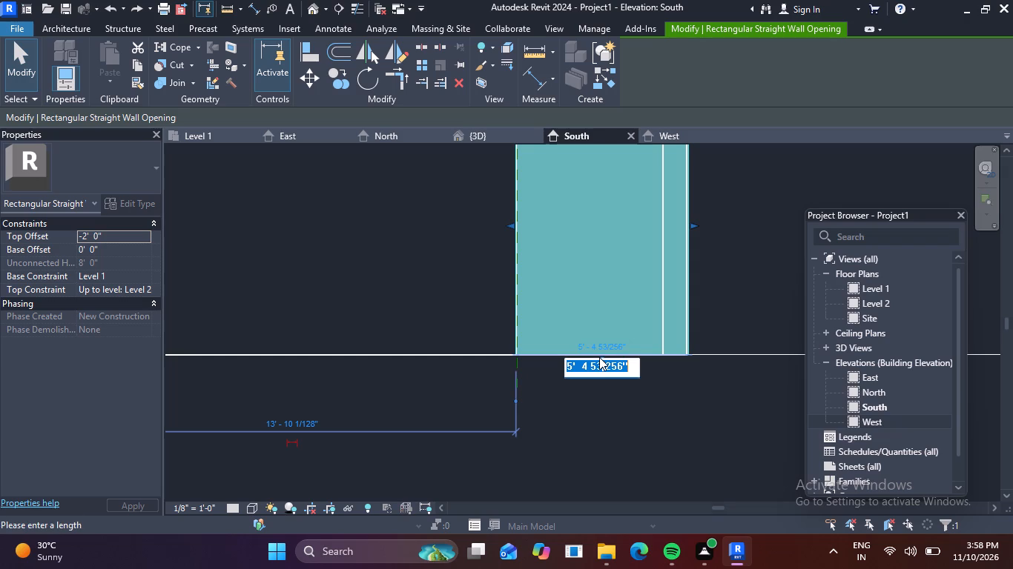
{"action": "scroll", "coordinate": [615, 376], "scroll_direction": "down", "scroll_amount": 4}
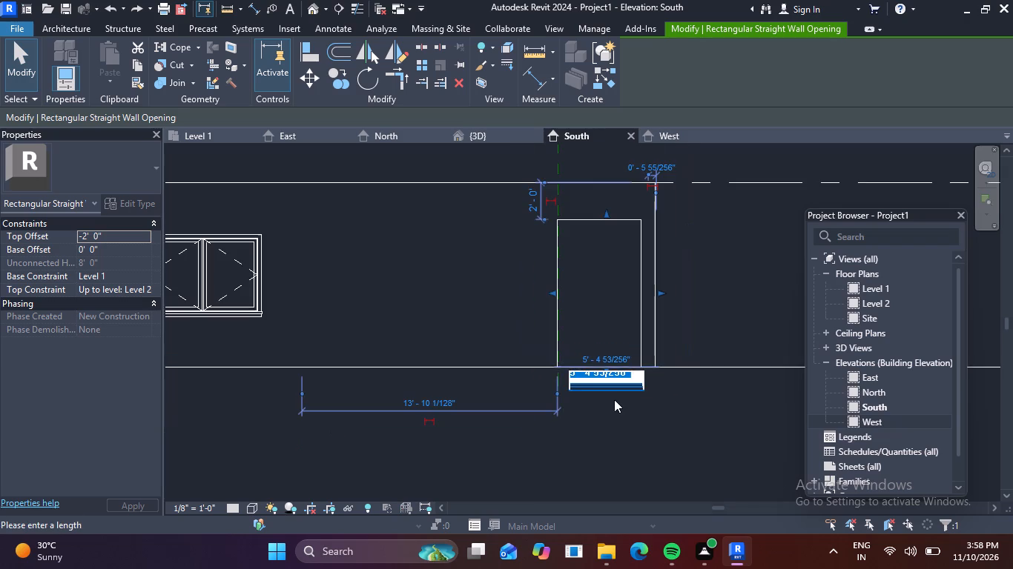
{"action": "middle_click_drag", "start_coordinate": [614, 399], "coordinate": [578, 445]}
{"action": "scroll", "coordinate": [614, 399], "scroll_direction": "up", "scroll_amount": 4}
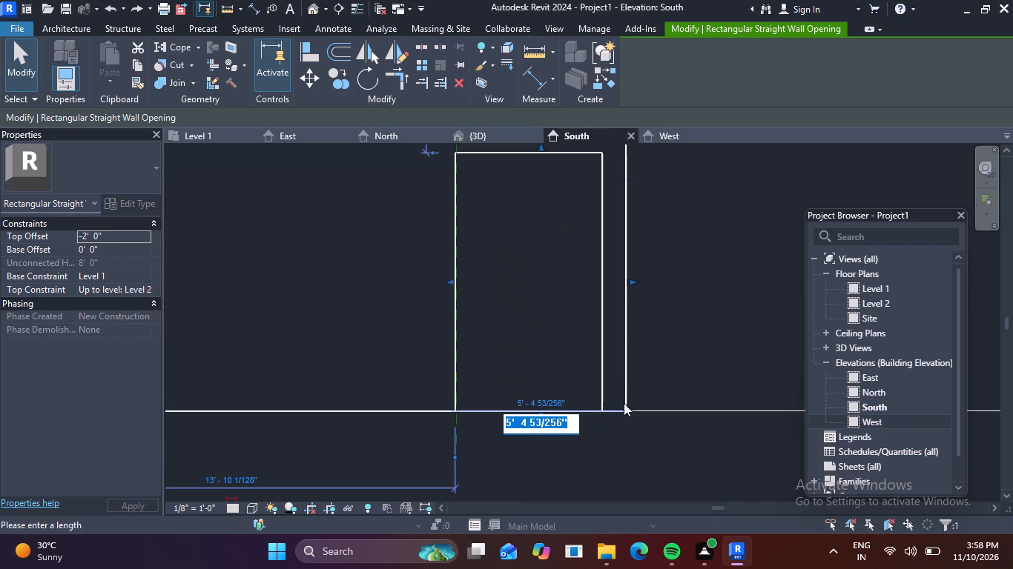
{"action": "middle_click_drag", "start_coordinate": [628, 410], "coordinate": [617, 459]}
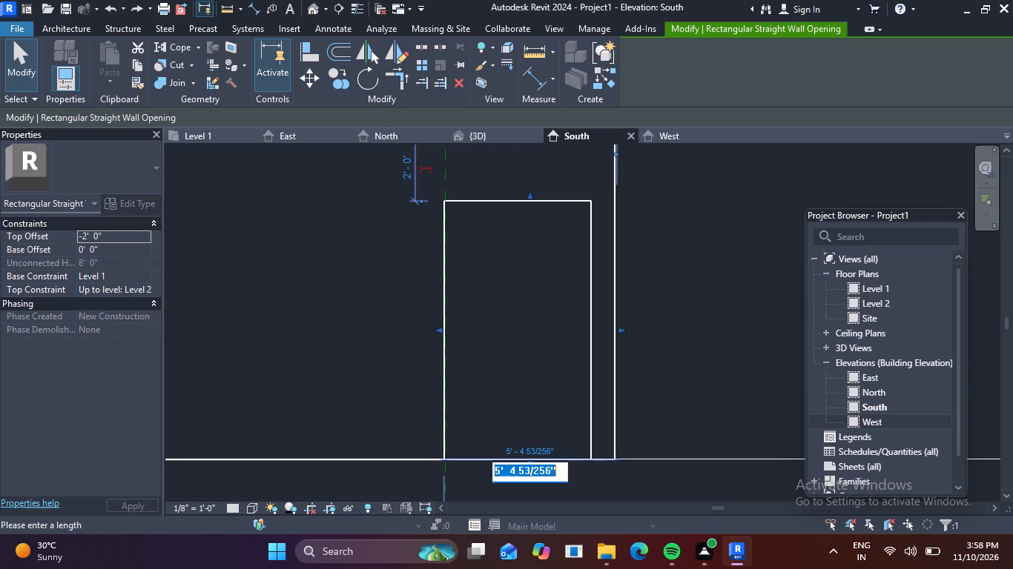
Set the W1 opening's Base Offset to 3'.
{"action": "left_click", "coordinate": [105, 249]}
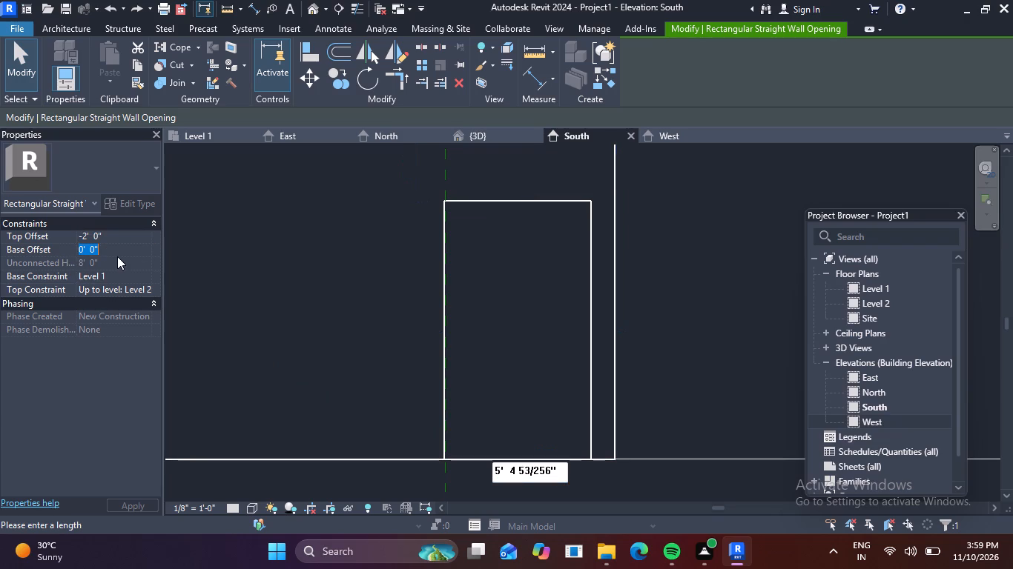
{"action": "key", "text": "BackSpace"}
{"action": "type", "text": "3'"}
{"action": "key", "text": "Return"}
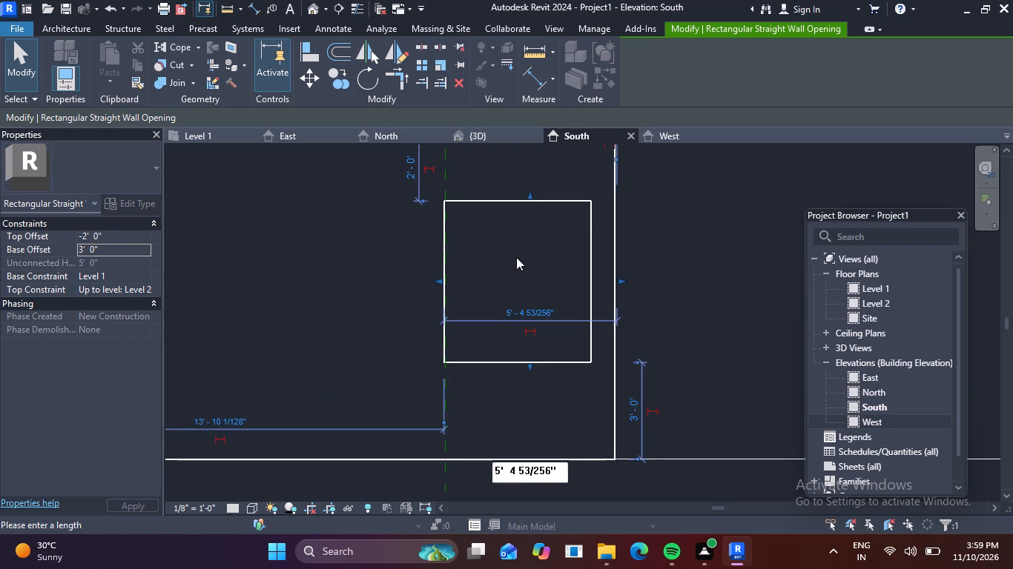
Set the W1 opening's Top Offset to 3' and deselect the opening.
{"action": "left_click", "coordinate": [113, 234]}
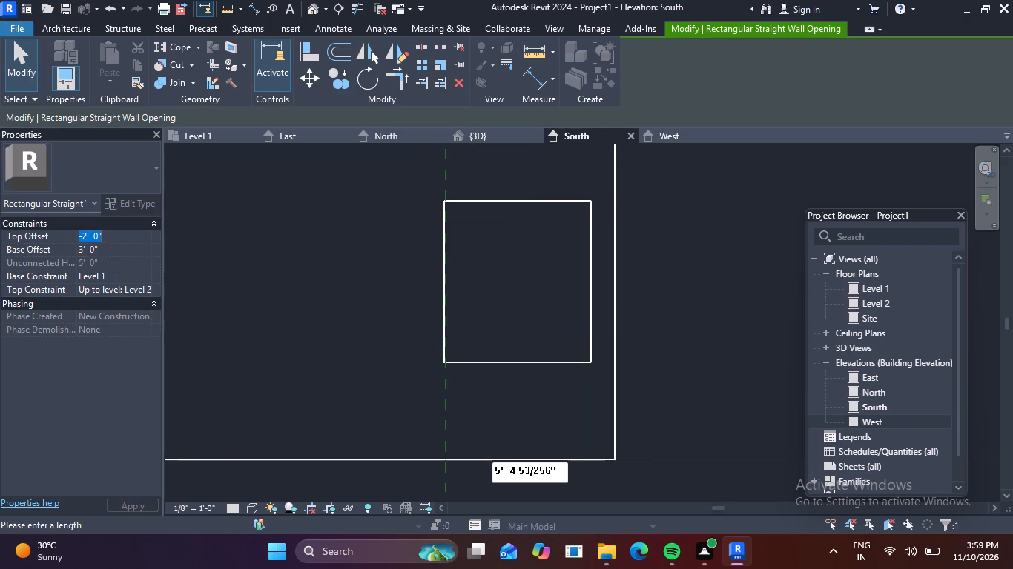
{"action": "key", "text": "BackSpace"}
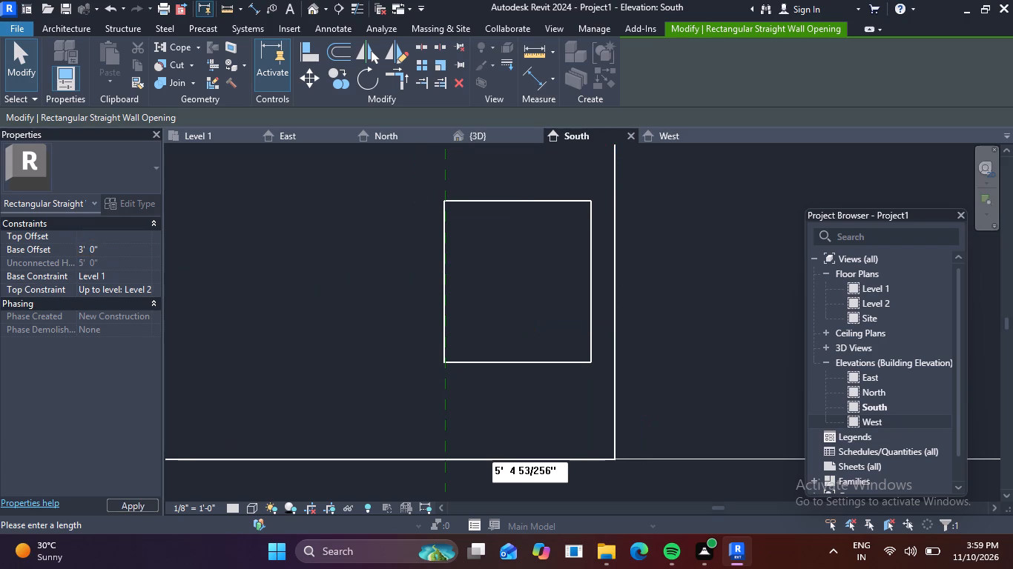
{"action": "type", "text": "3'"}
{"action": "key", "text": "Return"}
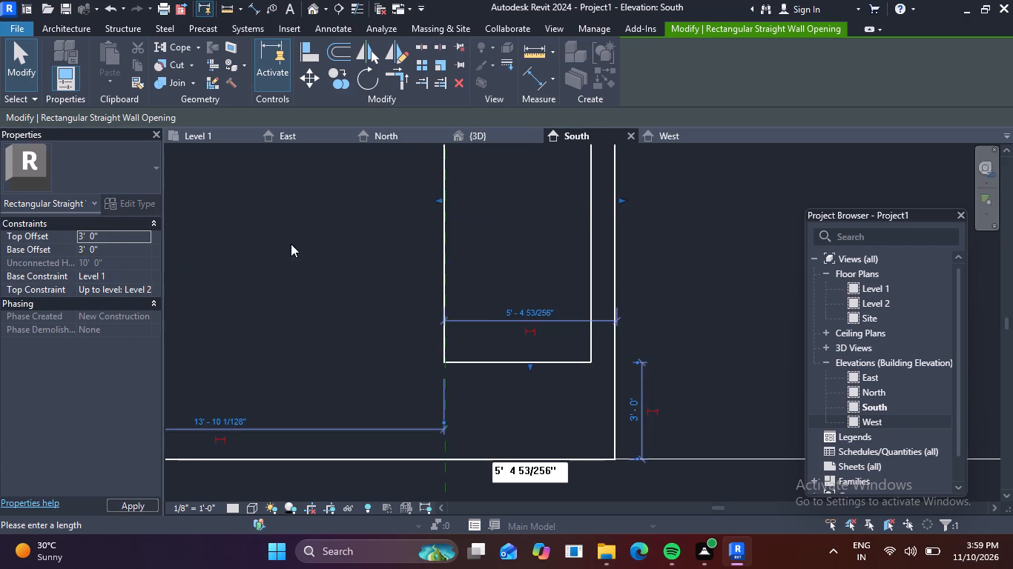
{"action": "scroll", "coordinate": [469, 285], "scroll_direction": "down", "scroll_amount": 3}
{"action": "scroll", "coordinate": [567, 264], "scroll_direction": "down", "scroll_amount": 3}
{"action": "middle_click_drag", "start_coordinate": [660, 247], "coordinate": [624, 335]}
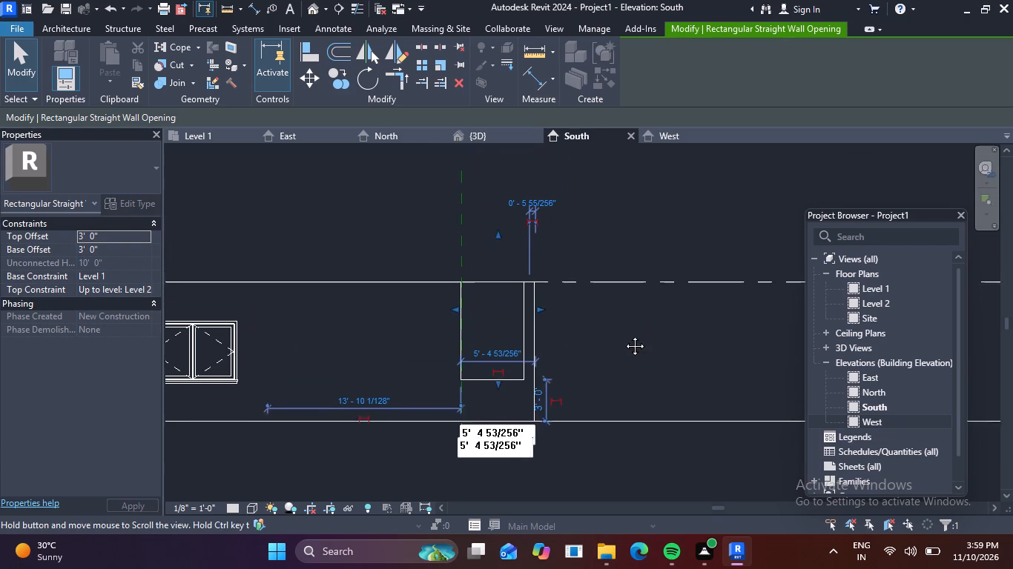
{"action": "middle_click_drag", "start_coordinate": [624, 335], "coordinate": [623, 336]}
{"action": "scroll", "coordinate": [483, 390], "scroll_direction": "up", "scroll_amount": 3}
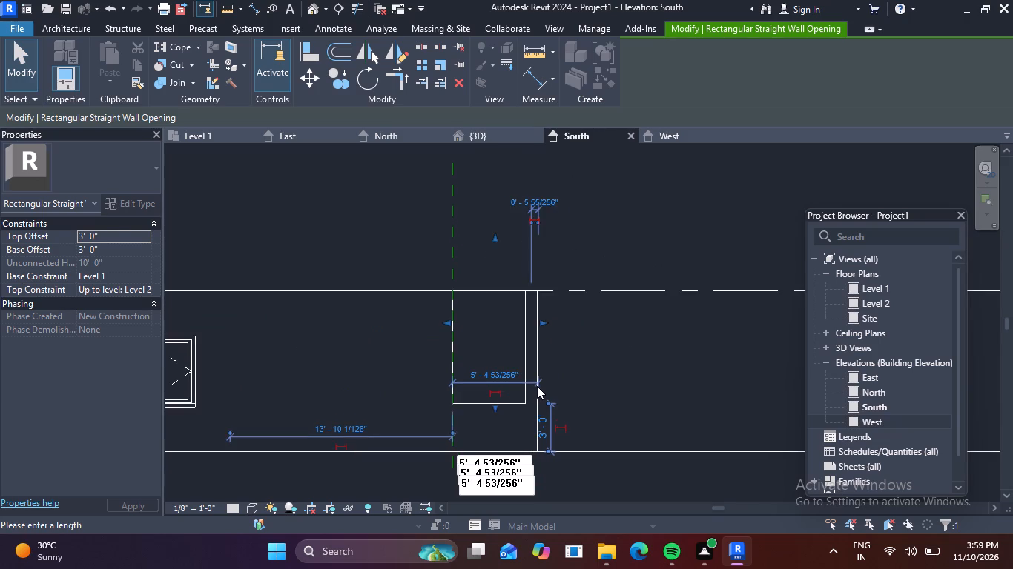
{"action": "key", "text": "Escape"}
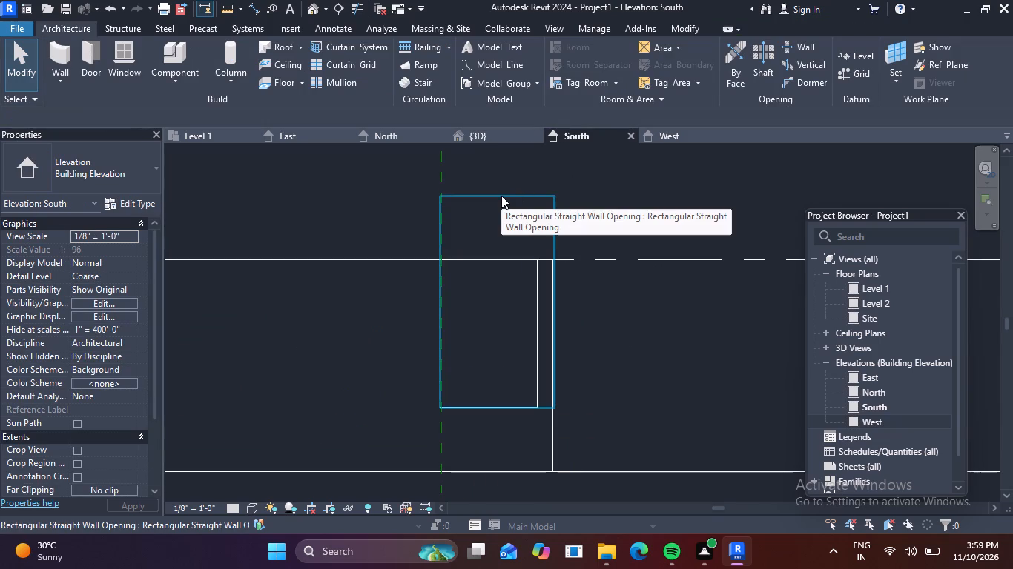
Reselect the W1 opening and lower its top edge to about 1' 11" below the Level 2 line.
{"action": "left_click_drag", "start_coordinate": [501, 196], "coordinate": [501, 208]}
{"action": "left_click_drag", "start_coordinate": [498, 192], "coordinate": [501, 284]}
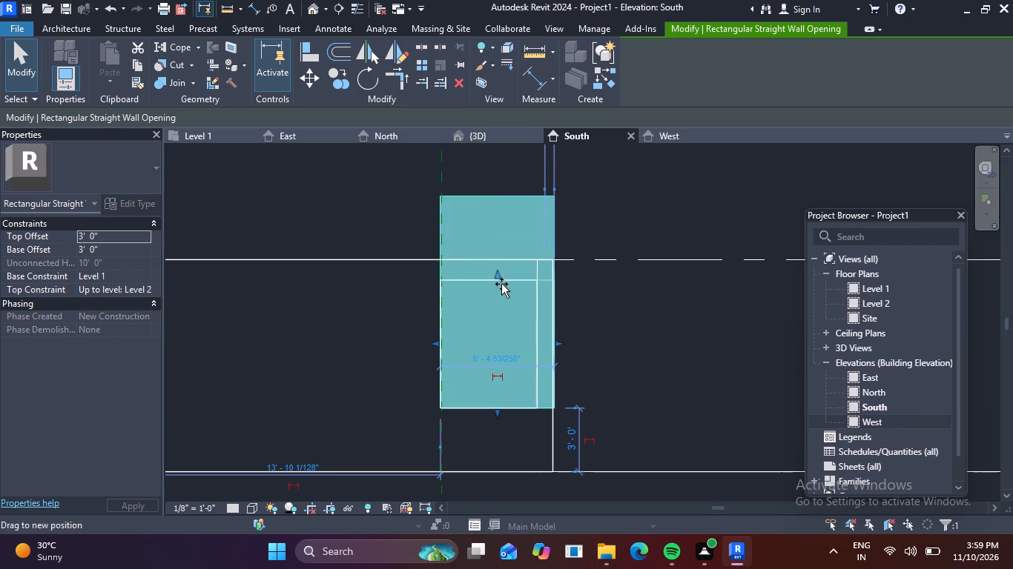
{"action": "left_click_drag", "start_coordinate": [501, 284], "coordinate": [500, 300]}
Set the distance between the Level 2 line and the W1 opening's top edge to 3'.
{"action": "scroll", "coordinate": [583, 276], "scroll_direction": "down", "scroll_amount": 1}
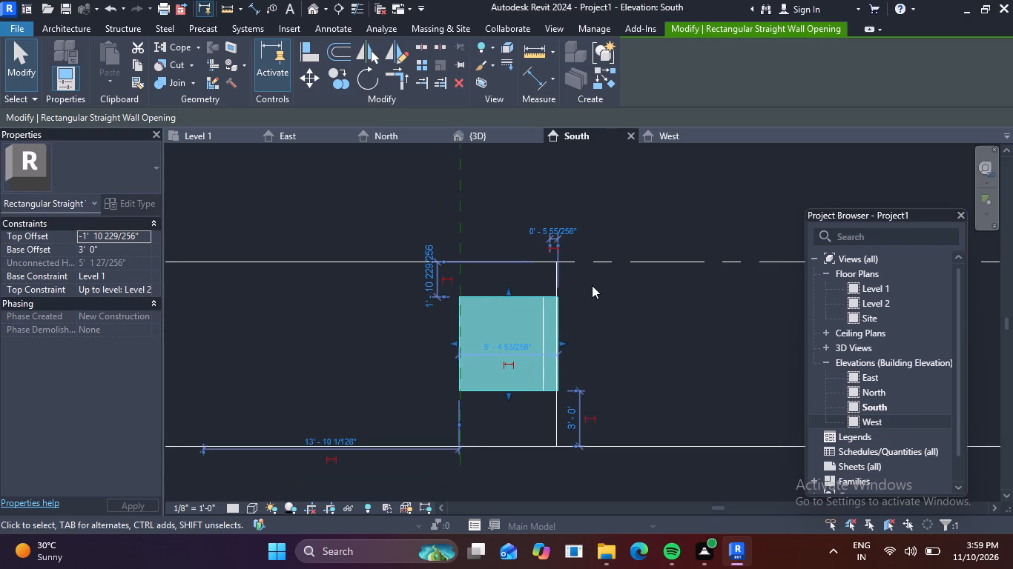
{"action": "scroll", "coordinate": [618, 298], "scroll_direction": "down", "scroll_amount": 1}
{"action": "middle_click_drag", "start_coordinate": [604, 302], "coordinate": [595, 301]}
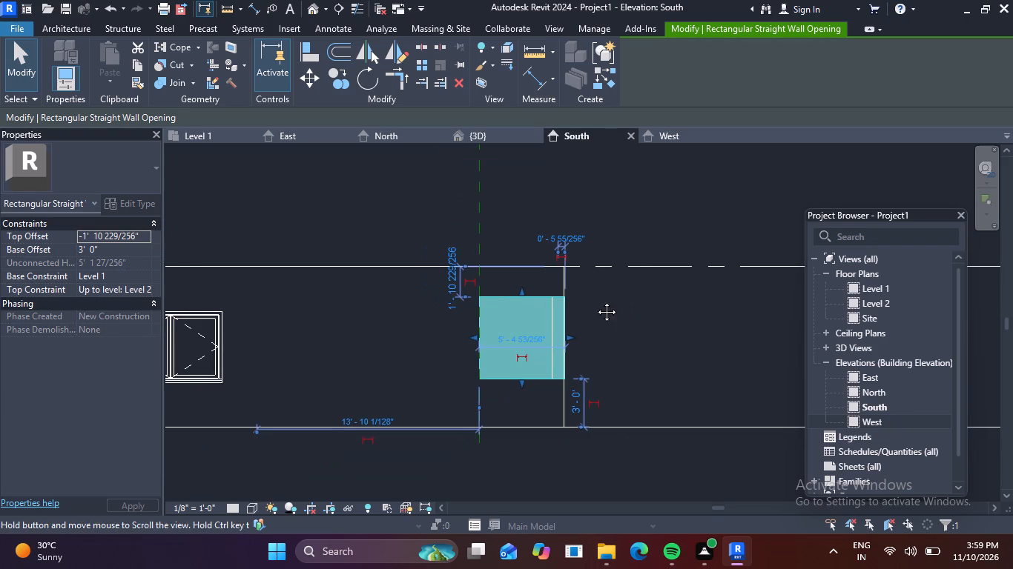
{"action": "middle_click_drag", "start_coordinate": [595, 301], "coordinate": [560, 301]}
{"action": "scroll", "coordinate": [408, 268], "scroll_direction": "up", "scroll_amount": 5}
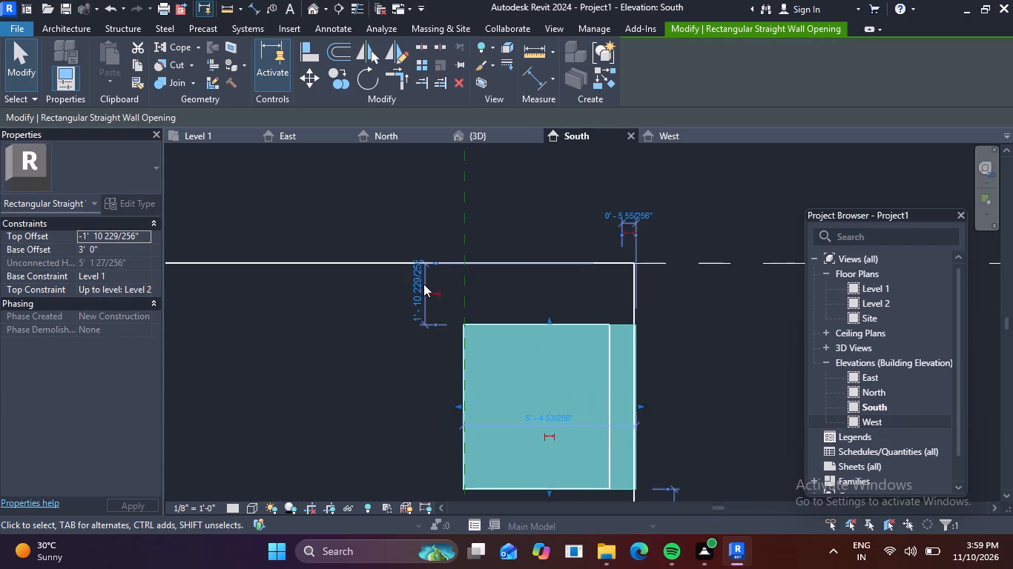
{"action": "left_click", "coordinate": [416, 290]}
{"action": "key", "text": "BackSpace"}
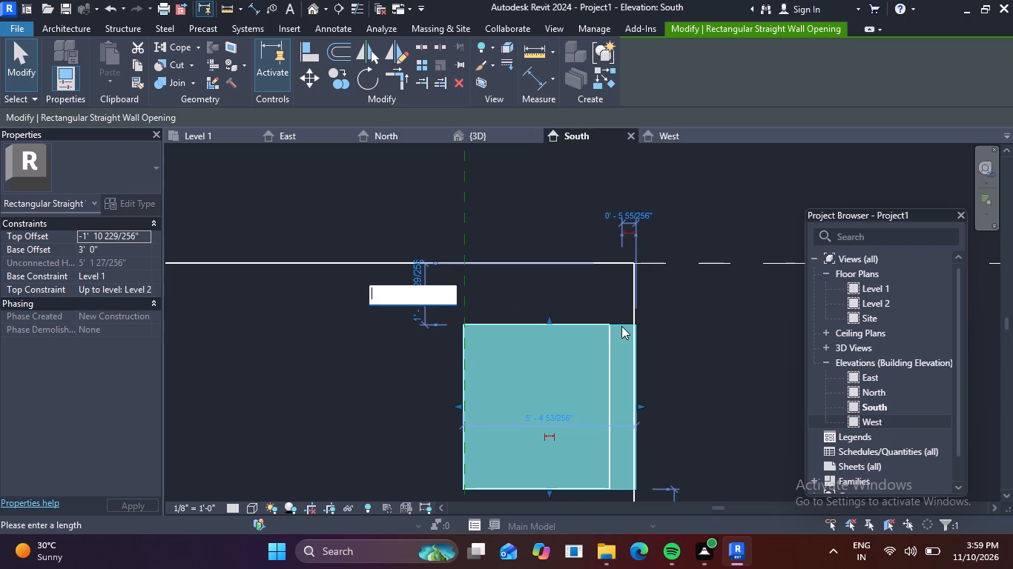
{"action": "type", "text": "3'"}
{"action": "key", "text": "Return"}
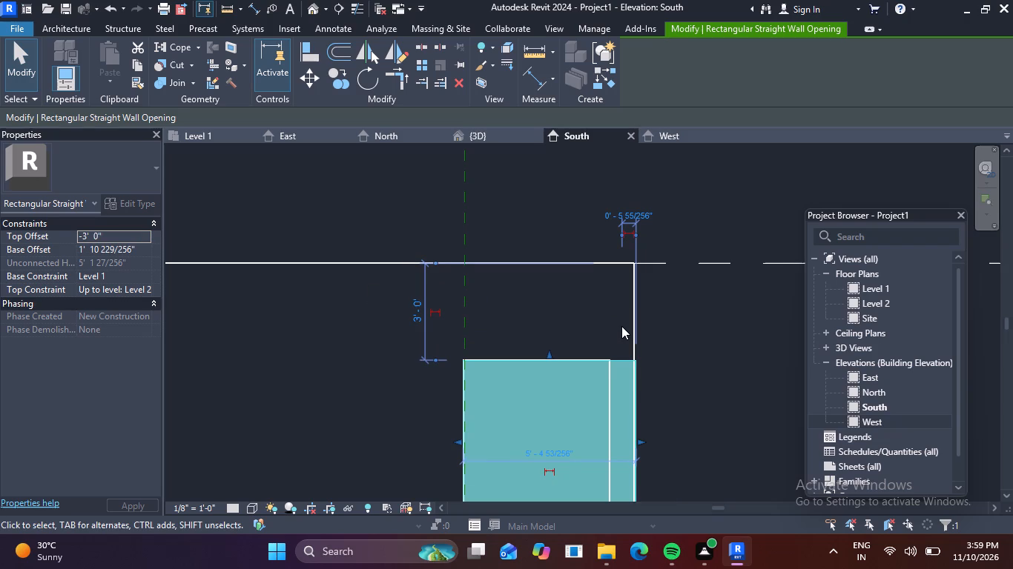
Set the distance between the Level 1 line and the W1 opening's bottom edge to 3'.
{"action": "scroll", "coordinate": [803, 370], "scroll_direction": "down", "scroll_amount": 2}
{"action": "middle_click_drag", "start_coordinate": [762, 402], "coordinate": [676, 358]}
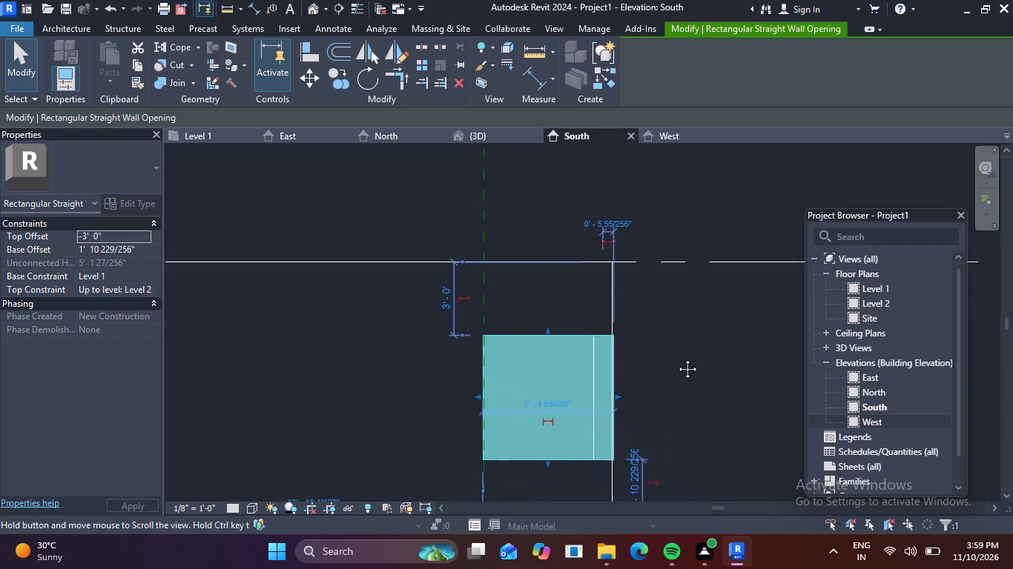
{"action": "middle_click_drag", "start_coordinate": [676, 358], "coordinate": [674, 357]}
{"action": "middle_click_drag", "start_coordinate": [654, 403], "coordinate": [656, 334]}
{"action": "scroll", "coordinate": [612, 404], "scroll_direction": "up", "scroll_amount": 4}
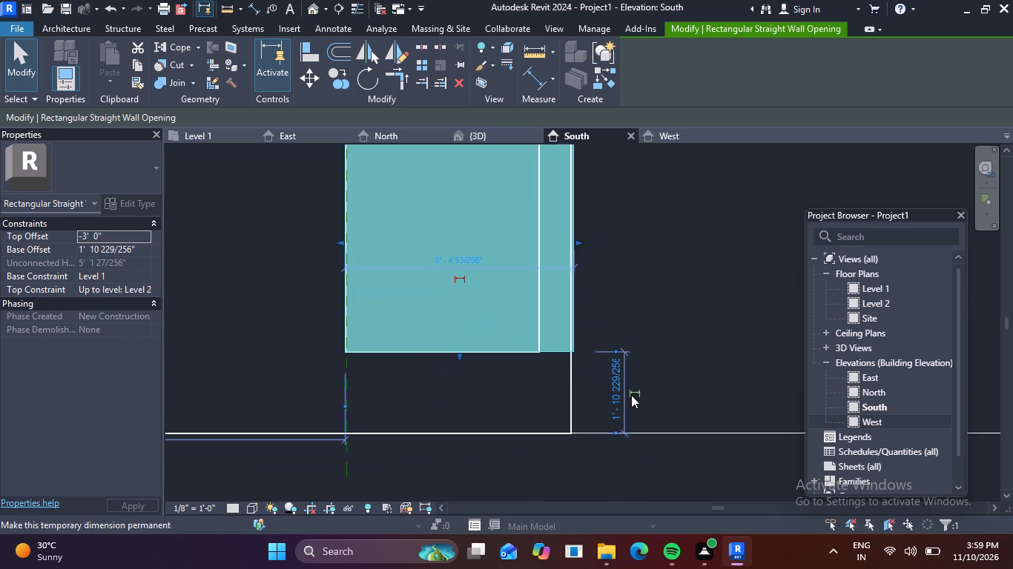
{"action": "left_click", "coordinate": [616, 405]}
{"action": "key", "text": "BackSpace"}
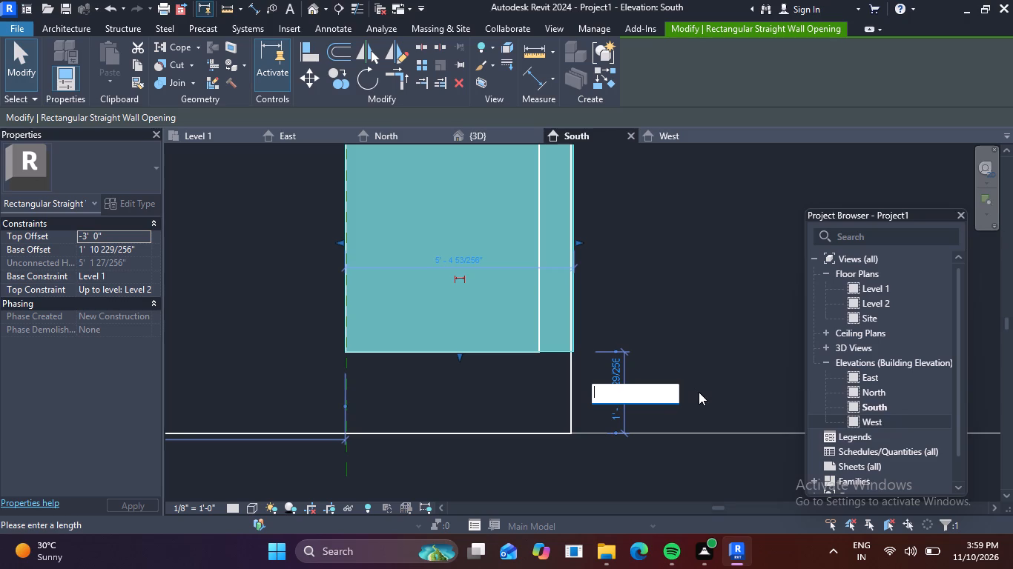
{"action": "type", "text": "3'"}
{"action": "key", "text": "Return"}
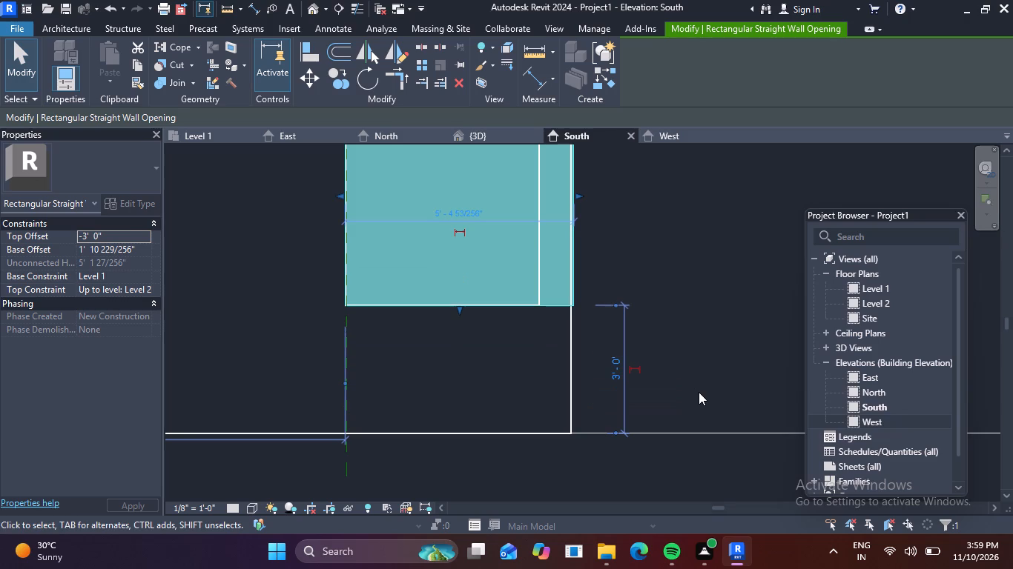
Examine the W1 opening in the 3D view and return to the W1 corner in the Level 1 floor plan.
{"action": "scroll", "coordinate": [699, 392], "scroll_direction": "down", "scroll_amount": 3}
{"action": "middle_click_drag", "start_coordinate": [781, 356], "coordinate": [765, 387]}
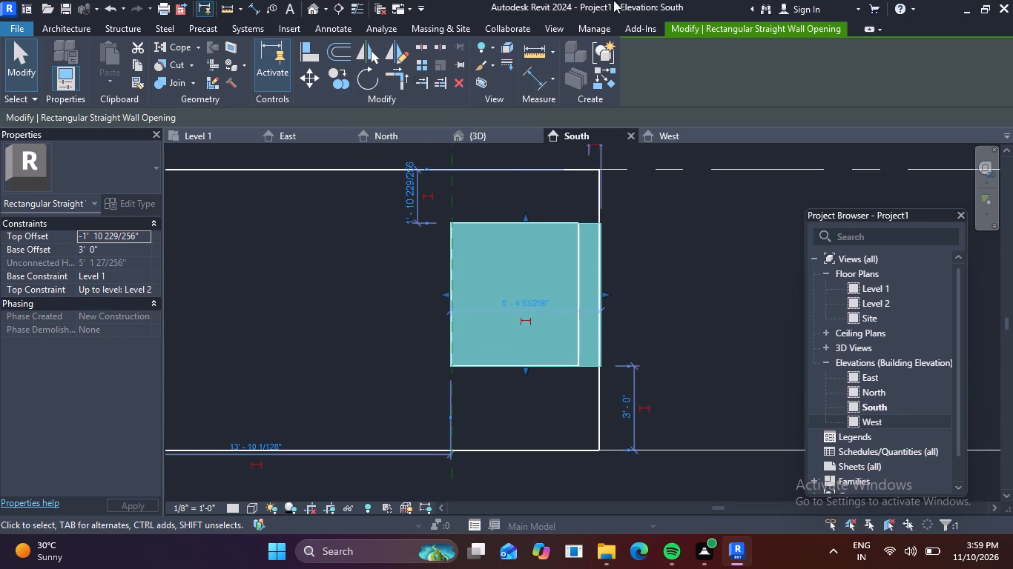
{"action": "left_click", "coordinate": [312, 7]}
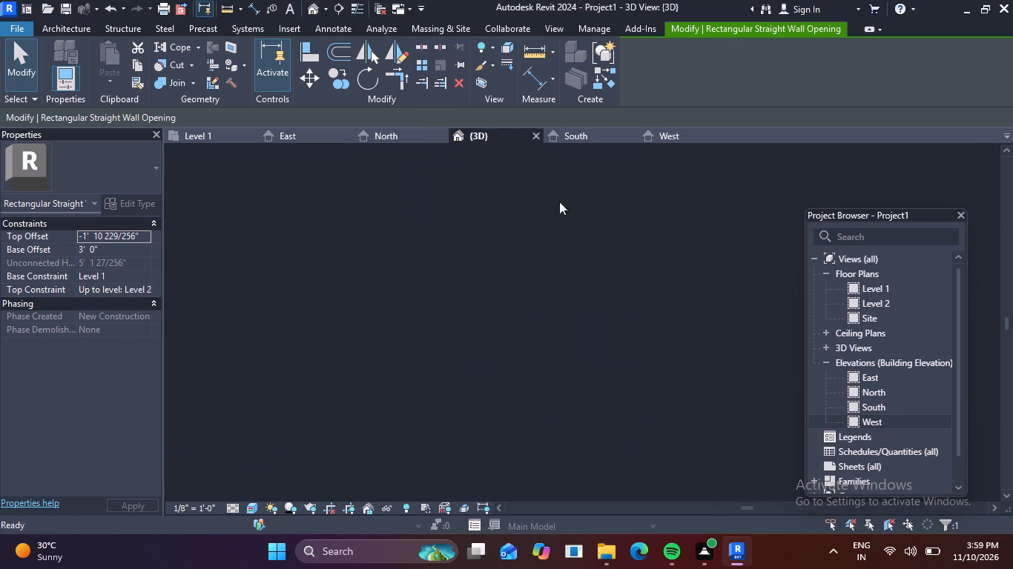
{"action": "scroll", "coordinate": [588, 328], "scroll_direction": "up", "scroll_amount": 5}
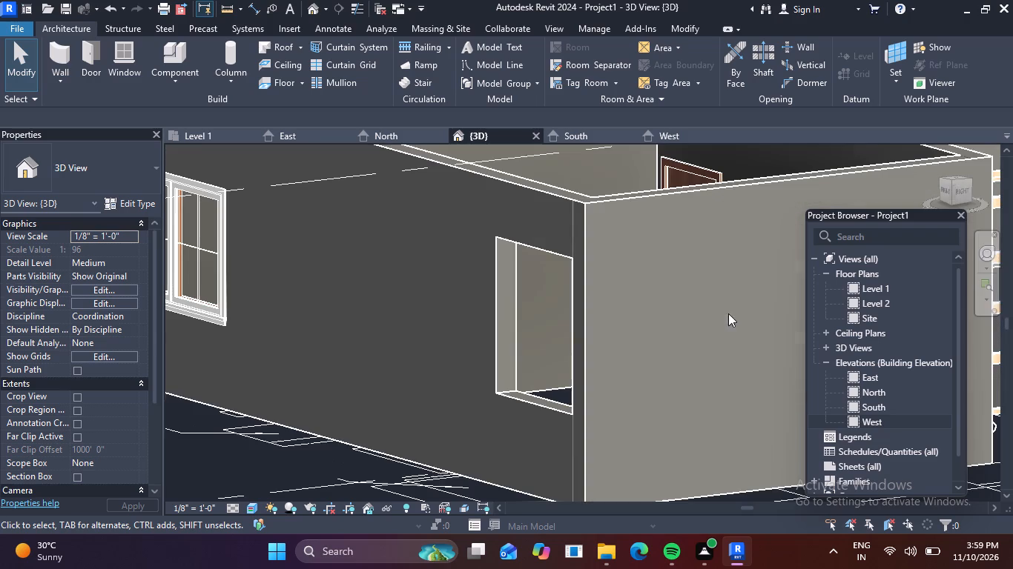
{"action": "scroll", "coordinate": [630, 325], "scroll_direction": "down", "scroll_amount": 2}
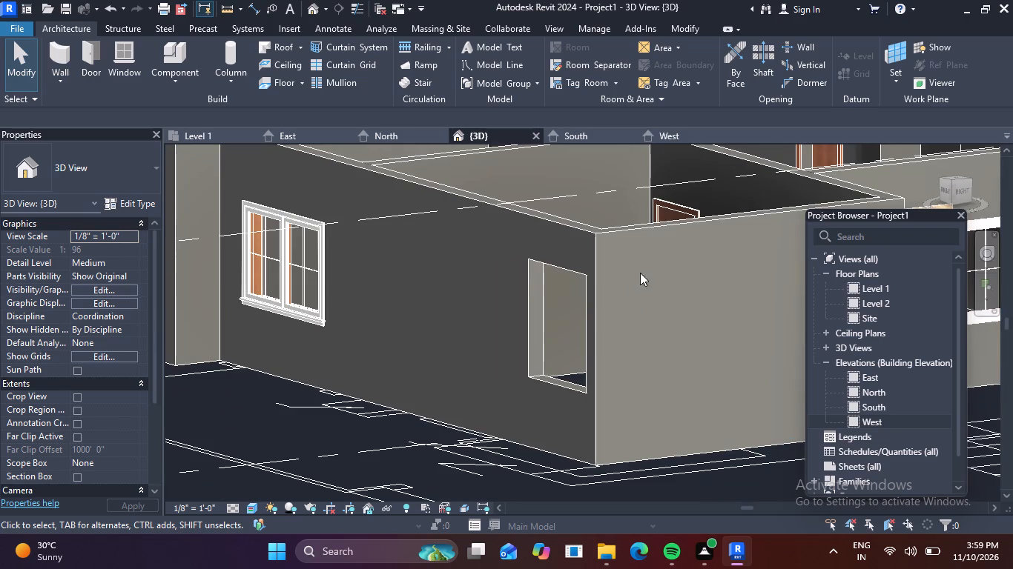
{"action": "left_click", "coordinate": [202, 134]}
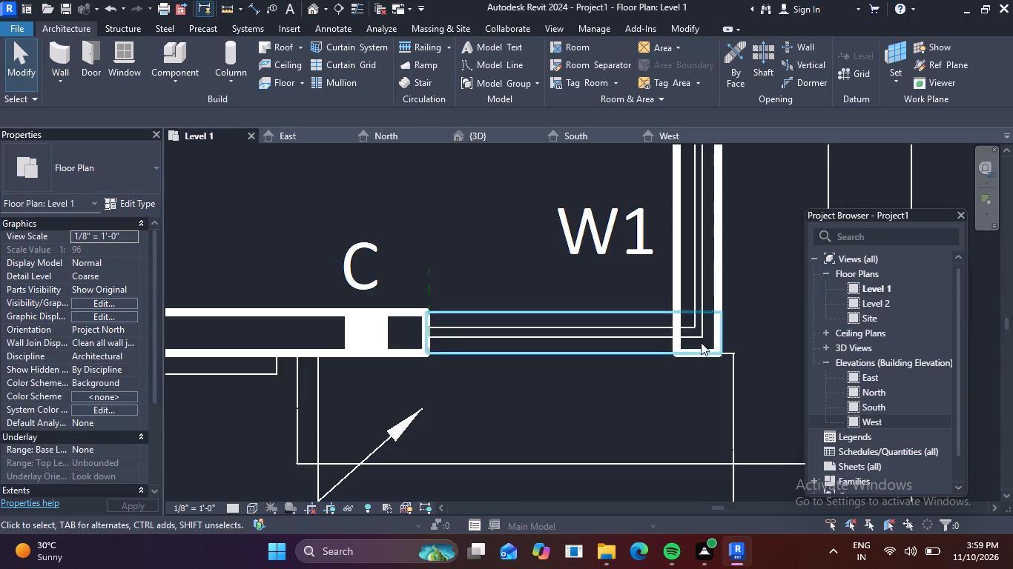
{"action": "scroll", "coordinate": [596, 364], "scroll_direction": "down", "scroll_amount": 2}
{"action": "middle_click_drag", "start_coordinate": [585, 367], "coordinate": [439, 396]}
{"action": "middle_click_drag", "start_coordinate": [400, 288], "coordinate": [340, 344]}
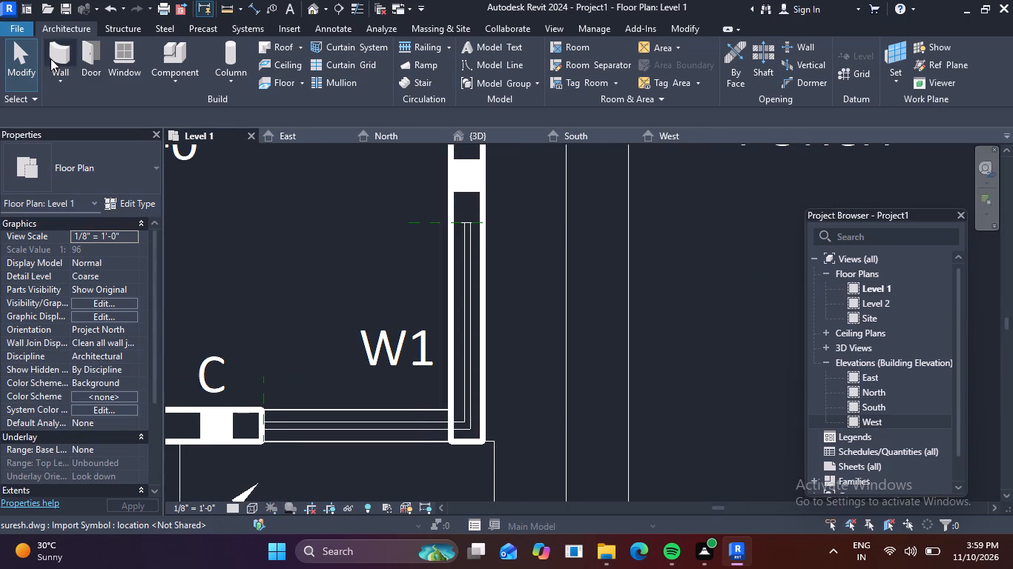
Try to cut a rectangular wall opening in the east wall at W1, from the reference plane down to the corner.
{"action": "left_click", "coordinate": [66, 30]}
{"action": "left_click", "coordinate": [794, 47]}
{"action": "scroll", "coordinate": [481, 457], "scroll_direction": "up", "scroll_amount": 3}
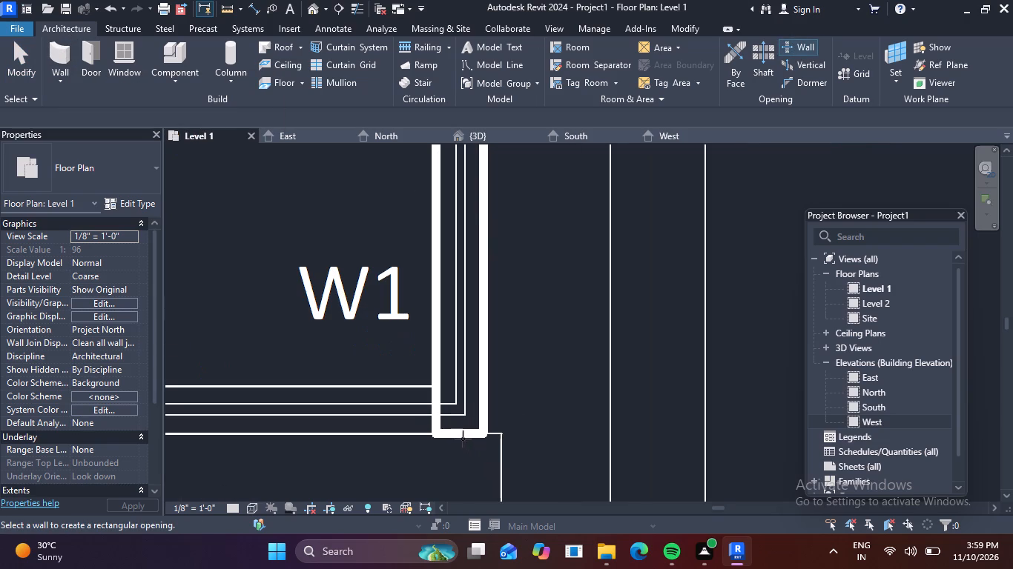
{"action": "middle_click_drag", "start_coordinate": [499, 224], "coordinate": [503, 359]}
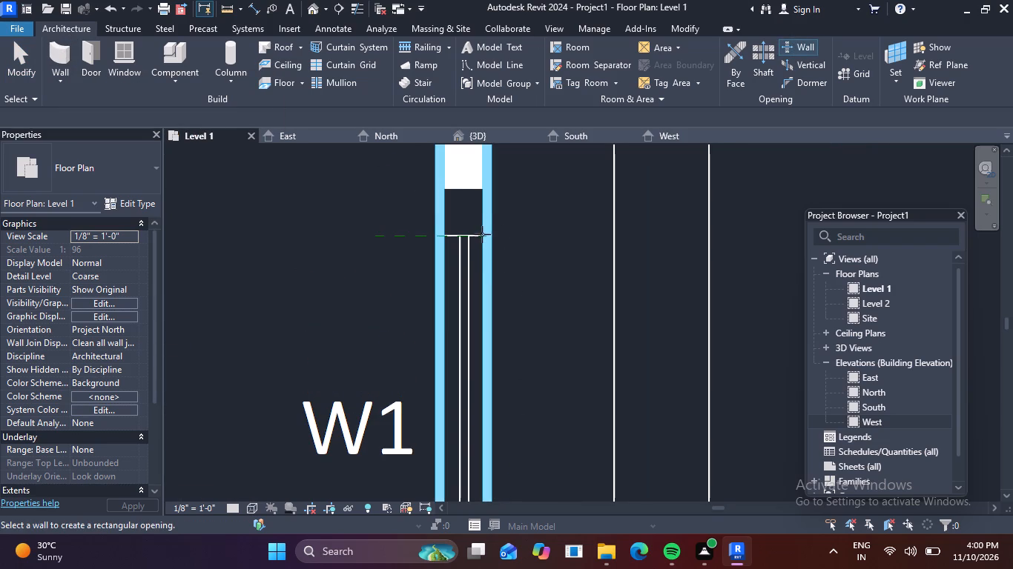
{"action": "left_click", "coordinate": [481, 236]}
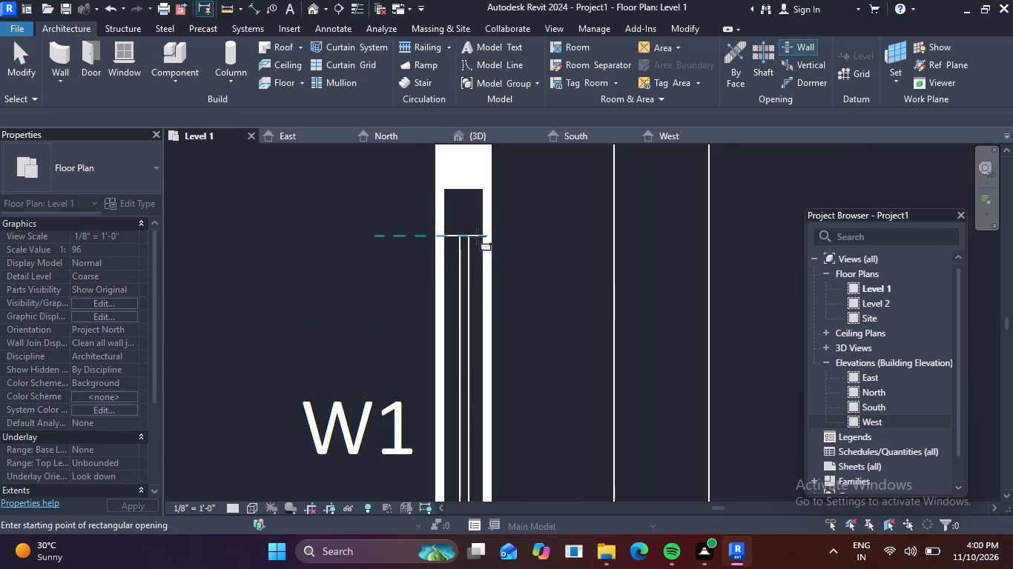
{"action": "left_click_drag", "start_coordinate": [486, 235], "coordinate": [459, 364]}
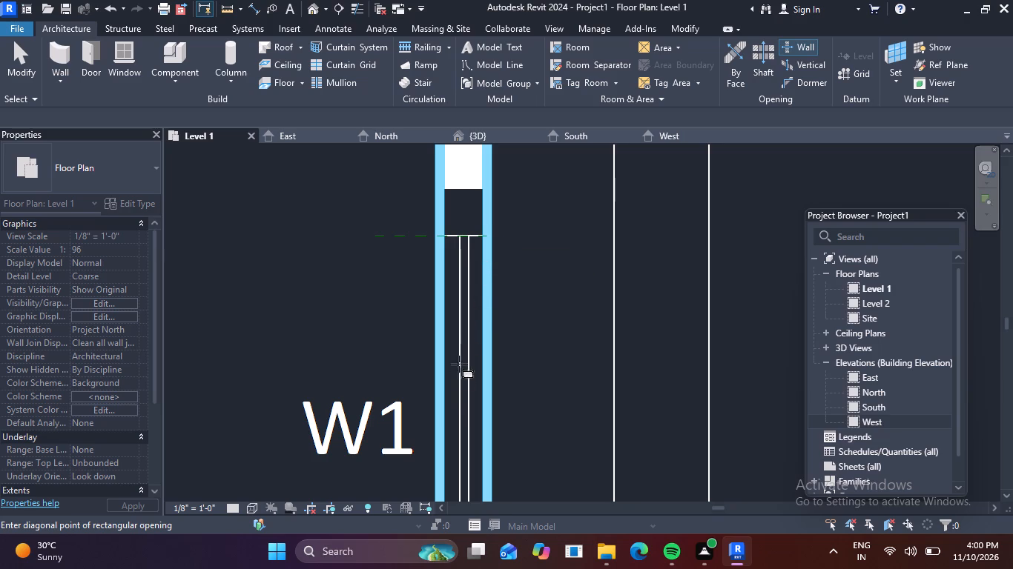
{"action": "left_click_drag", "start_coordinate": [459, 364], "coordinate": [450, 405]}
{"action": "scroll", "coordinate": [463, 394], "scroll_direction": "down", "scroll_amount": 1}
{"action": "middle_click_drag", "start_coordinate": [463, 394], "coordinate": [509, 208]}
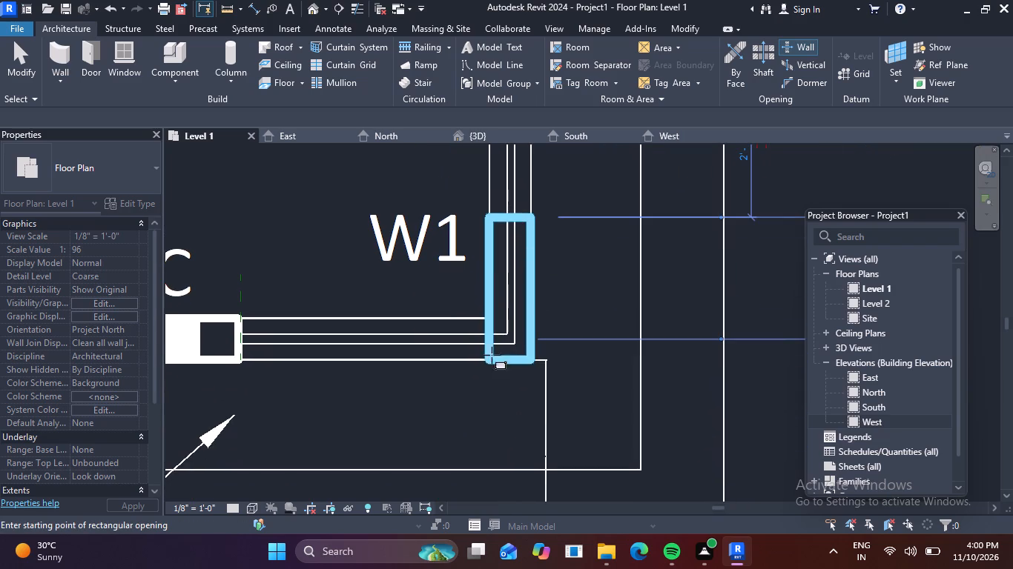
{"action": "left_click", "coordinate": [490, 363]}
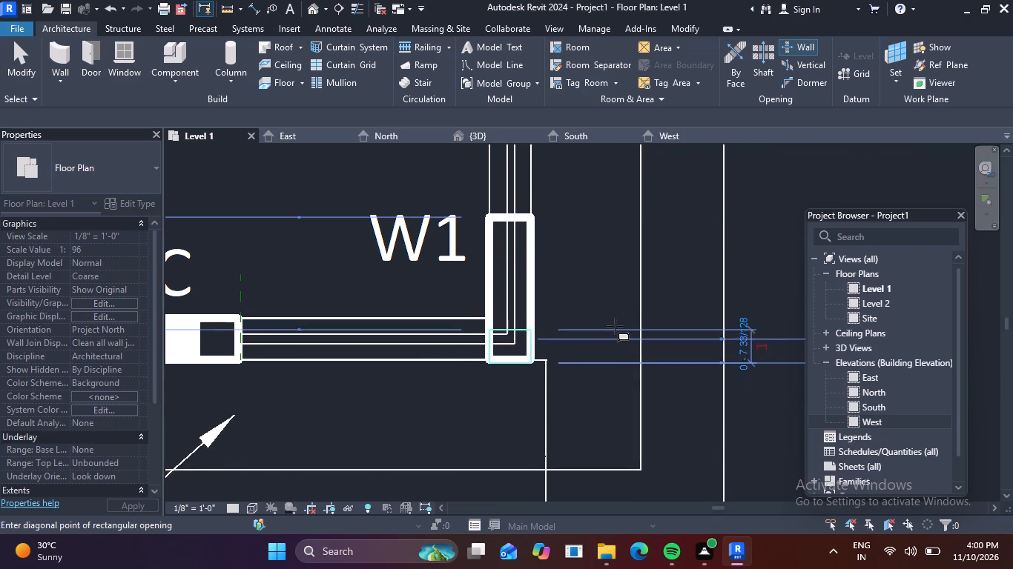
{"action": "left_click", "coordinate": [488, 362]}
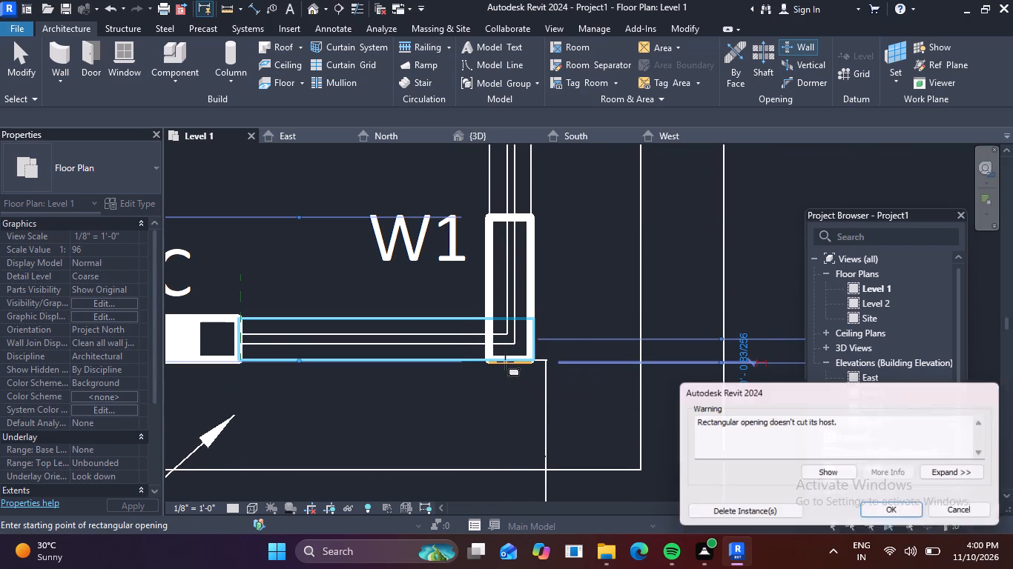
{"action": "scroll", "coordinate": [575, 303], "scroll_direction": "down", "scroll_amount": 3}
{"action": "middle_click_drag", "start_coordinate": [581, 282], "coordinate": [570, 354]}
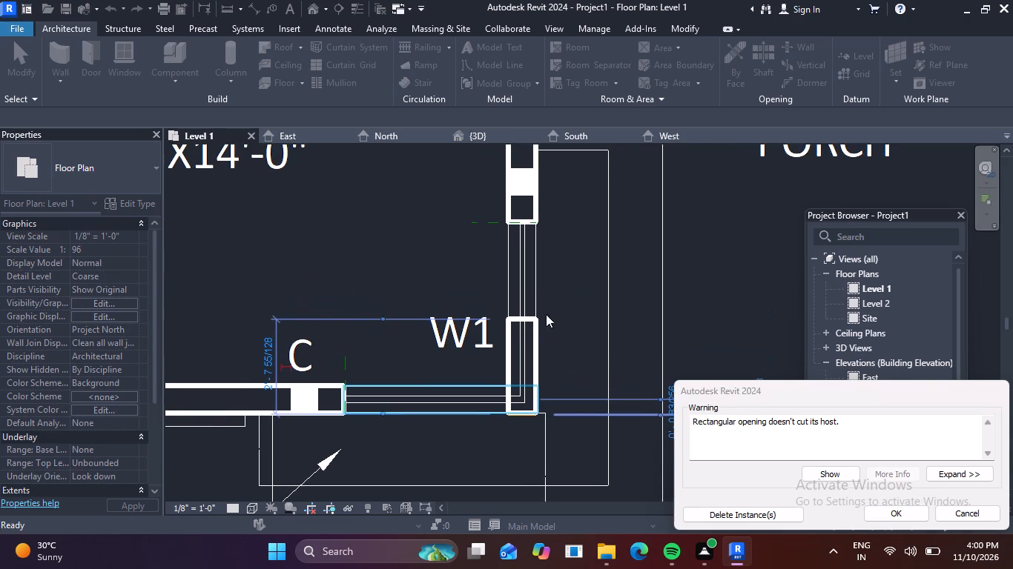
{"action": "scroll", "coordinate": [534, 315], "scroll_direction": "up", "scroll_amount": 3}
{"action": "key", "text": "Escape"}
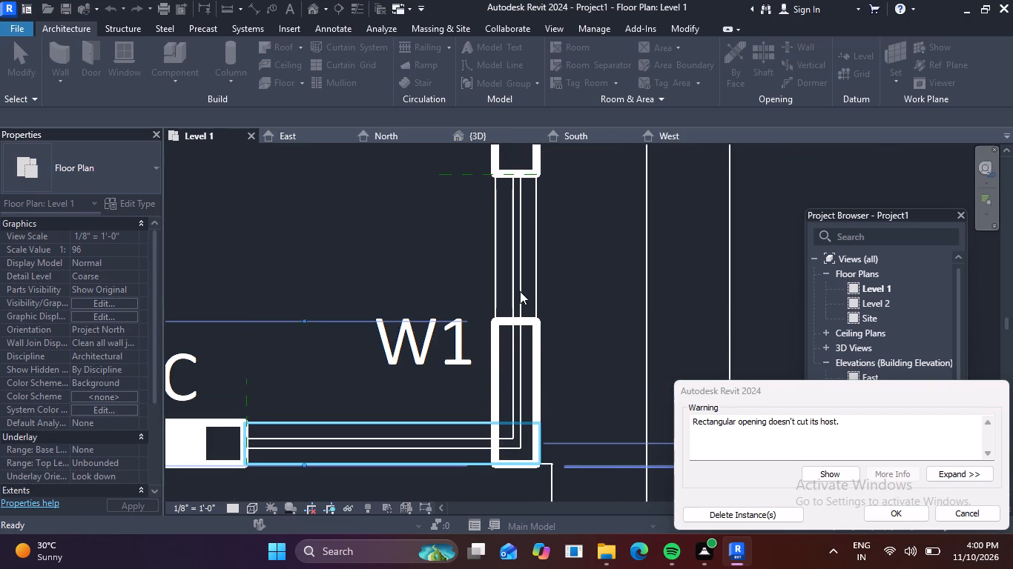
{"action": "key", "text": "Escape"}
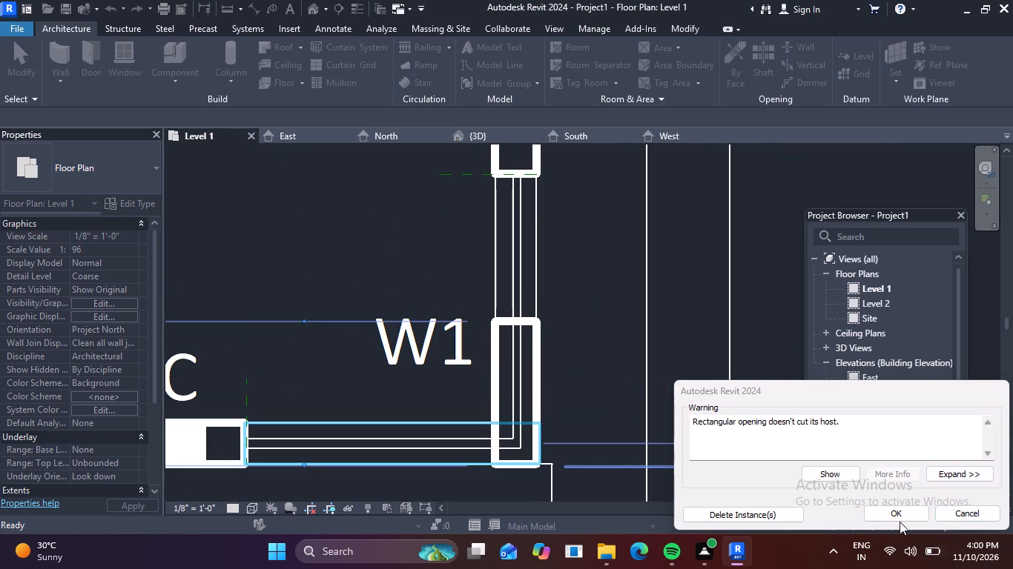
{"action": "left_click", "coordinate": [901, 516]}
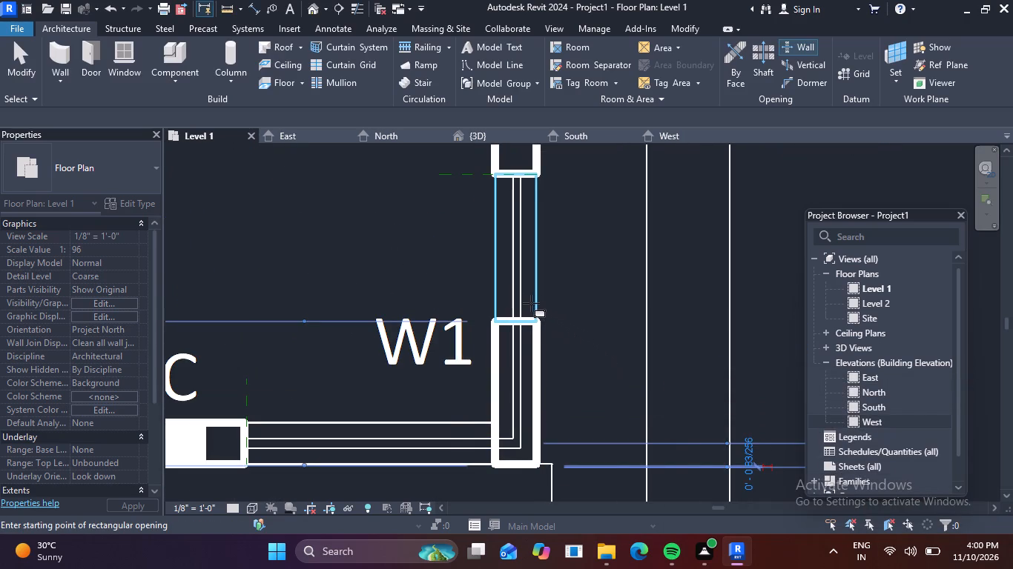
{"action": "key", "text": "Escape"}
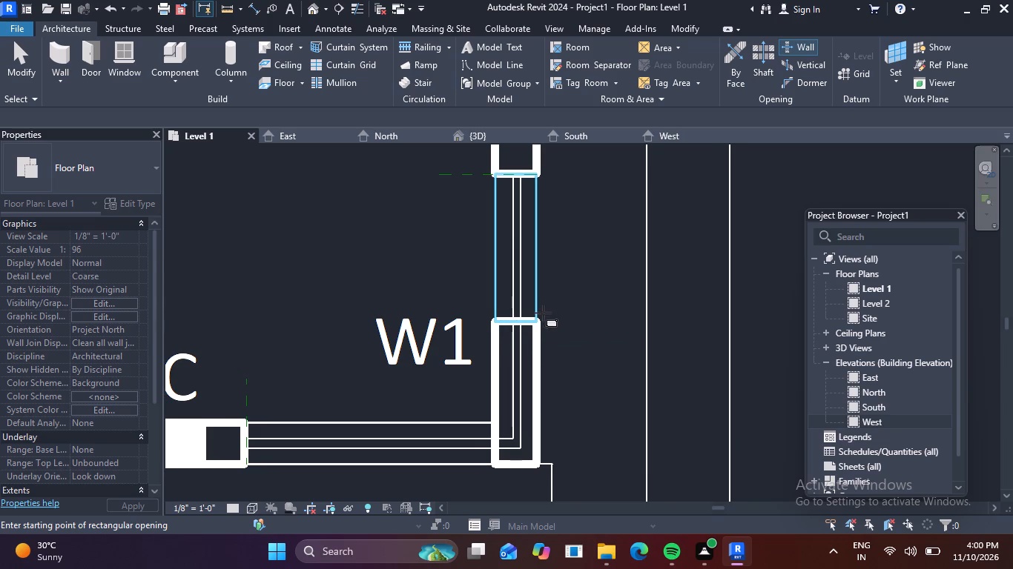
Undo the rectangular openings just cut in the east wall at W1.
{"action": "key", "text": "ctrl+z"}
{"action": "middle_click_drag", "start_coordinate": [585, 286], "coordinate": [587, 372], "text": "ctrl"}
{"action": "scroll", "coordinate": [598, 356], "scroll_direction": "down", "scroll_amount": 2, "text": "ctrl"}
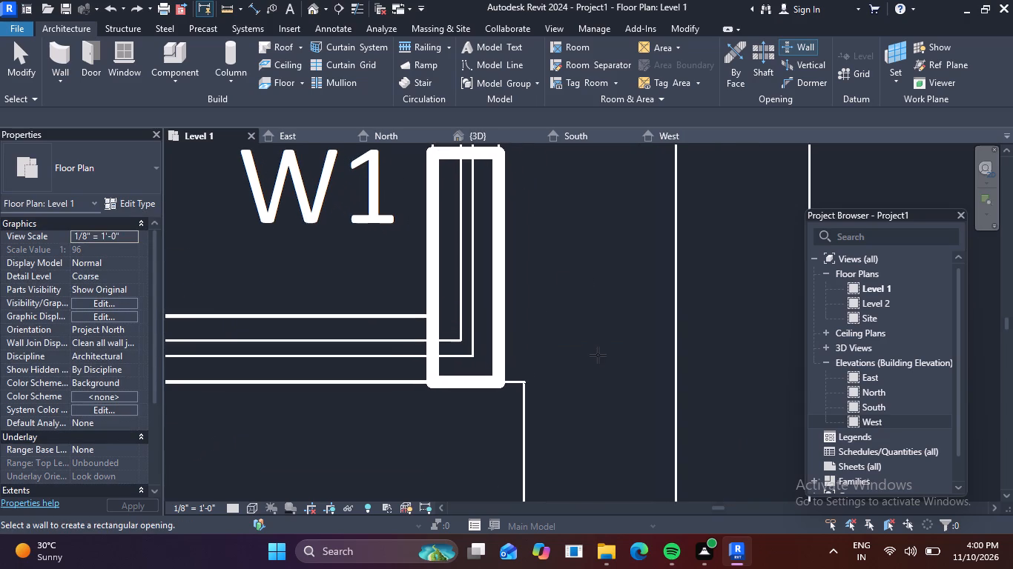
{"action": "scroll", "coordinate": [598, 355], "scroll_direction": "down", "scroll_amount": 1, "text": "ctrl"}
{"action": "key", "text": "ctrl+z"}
Cut a rectangular opening about 5' 4" long in the east wall at W1, from the reference plane to the corner.
{"action": "scroll", "coordinate": [594, 330], "scroll_direction": "down", "scroll_amount": 2}
{"action": "middle_click_drag", "start_coordinate": [584, 335], "coordinate": [596, 287]}
{"action": "left_click", "coordinate": [802, 47]}
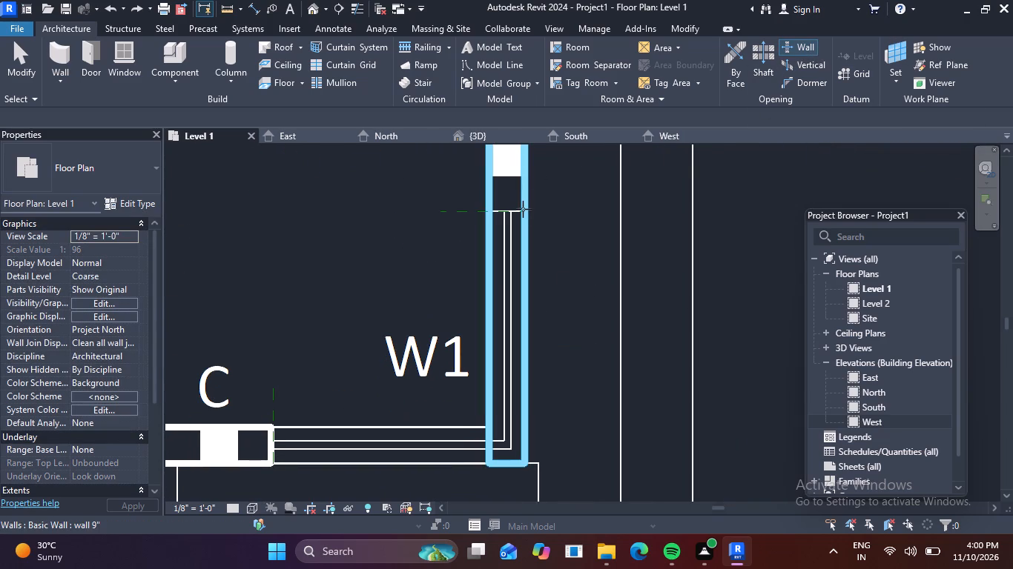
{"action": "left_click_drag", "start_coordinate": [523, 211], "coordinate": [493, 467]}
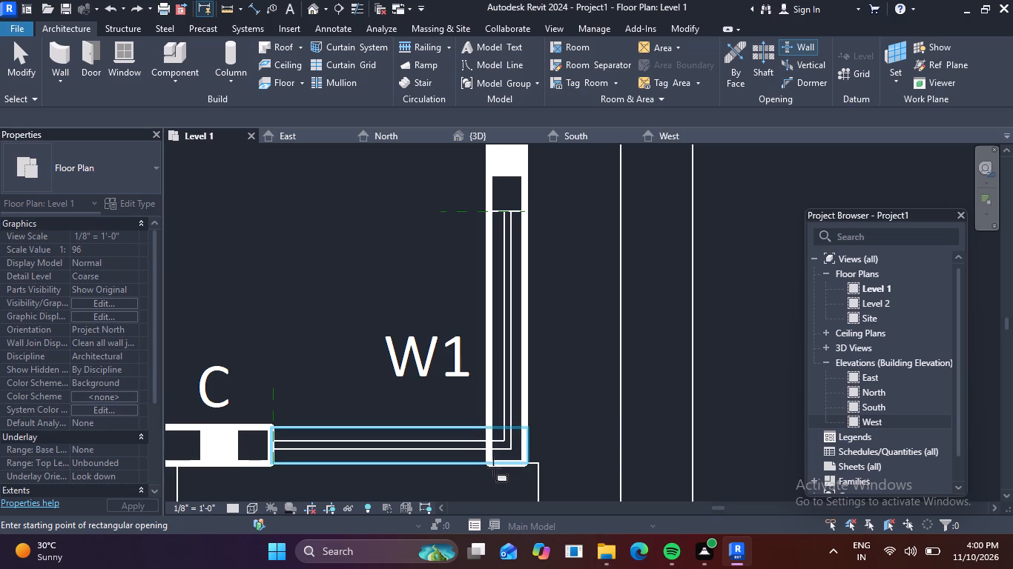
{"action": "left_click_drag", "start_coordinate": [493, 467], "coordinate": [489, 465]}
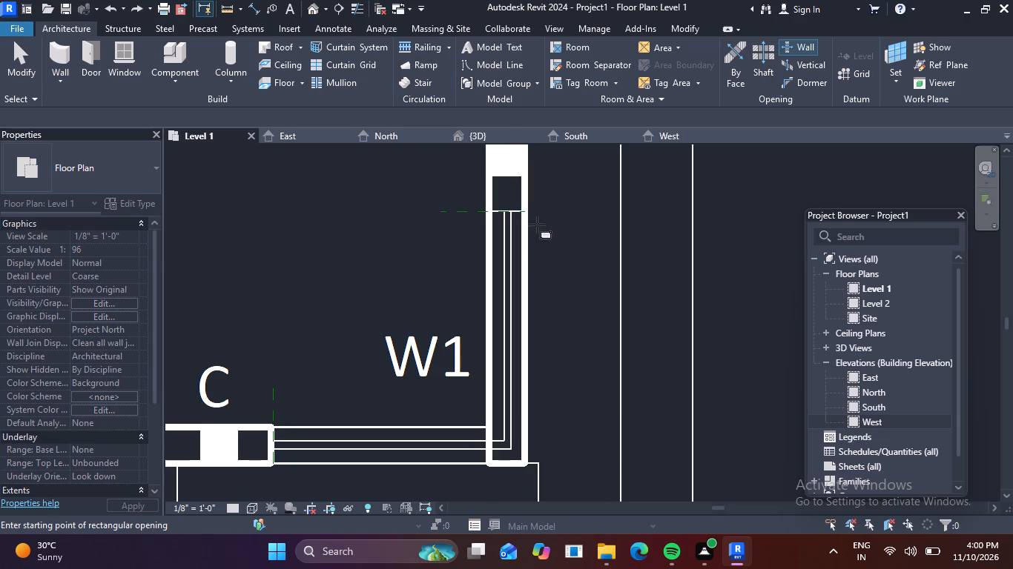
{"action": "left_click_drag", "start_coordinate": [524, 211], "coordinate": [499, 430]}
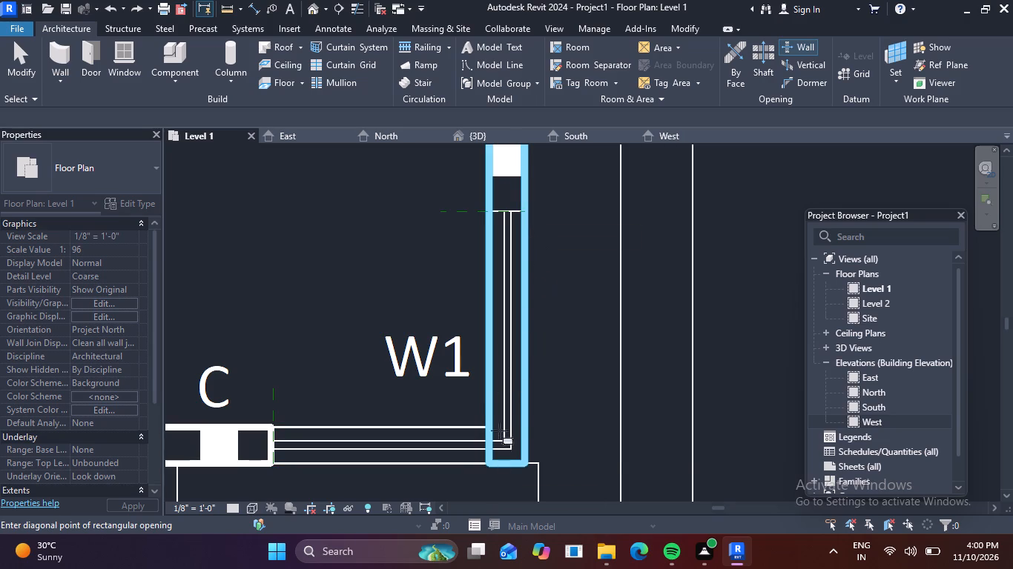
{"action": "left_click_drag", "start_coordinate": [499, 430], "coordinate": [495, 471]}
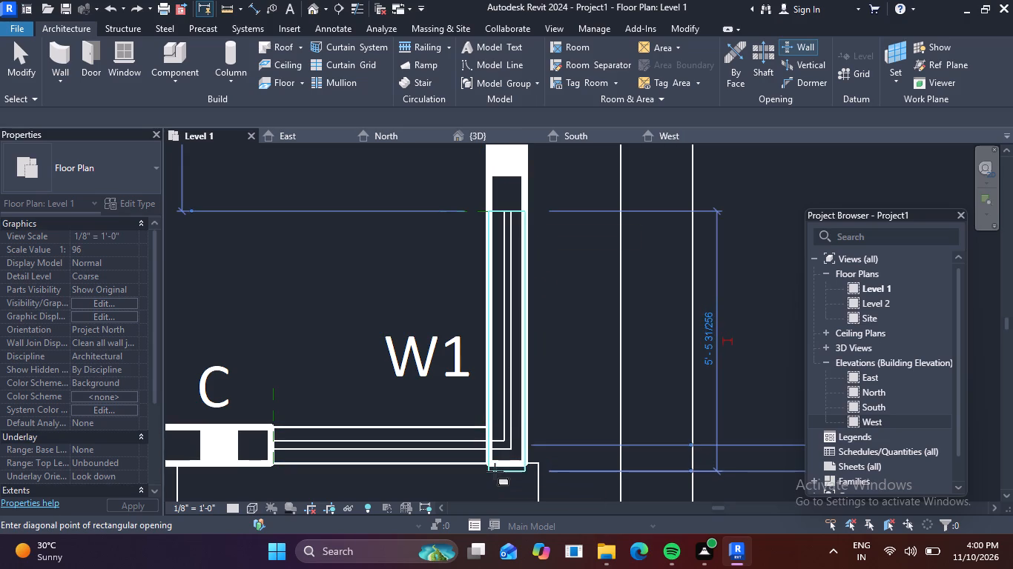
{"action": "left_click_drag", "start_coordinate": [495, 471], "coordinate": [492, 468]}
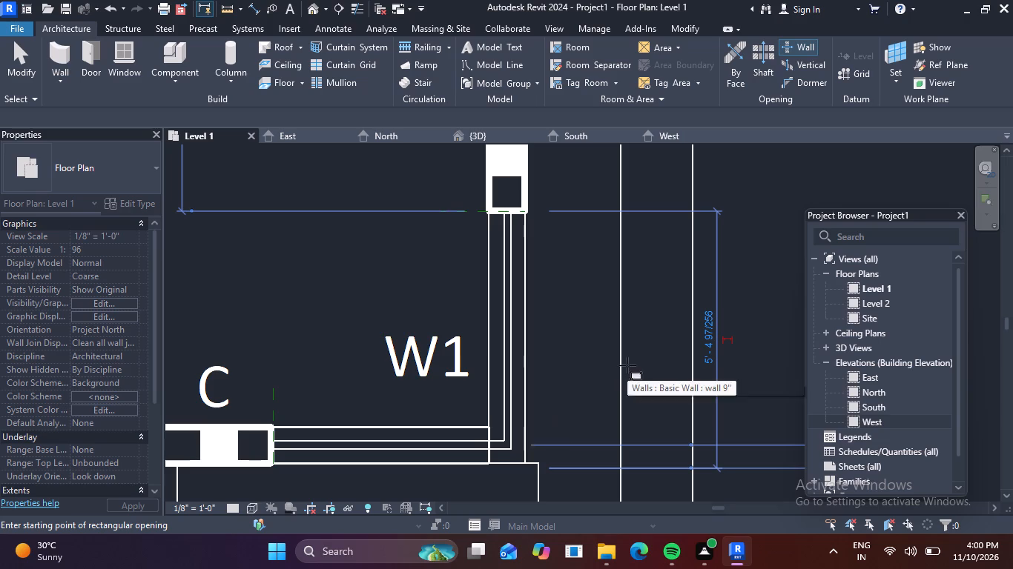
{"action": "key", "text": "Escape"}
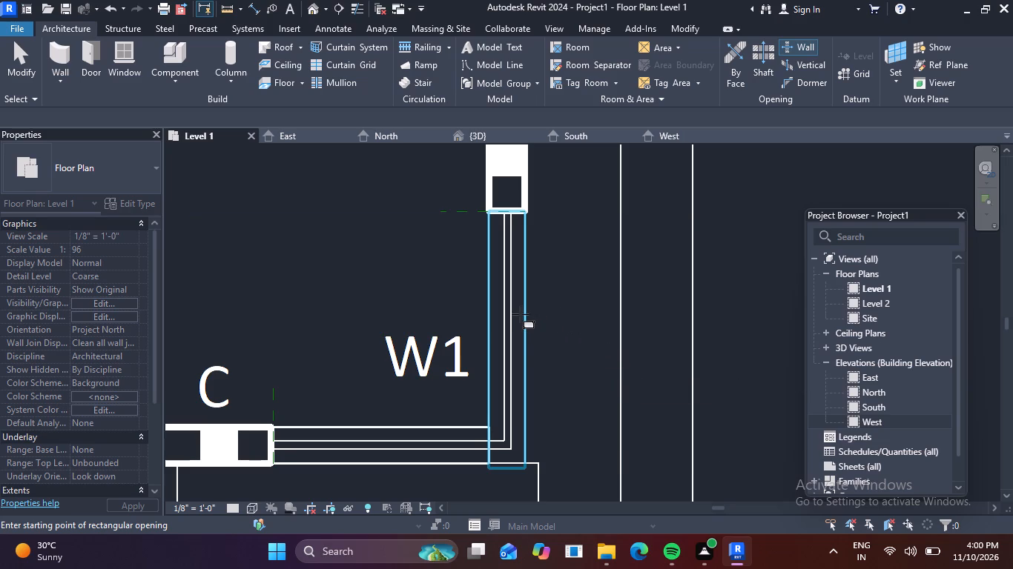
{"action": "left_click", "coordinate": [520, 314]}
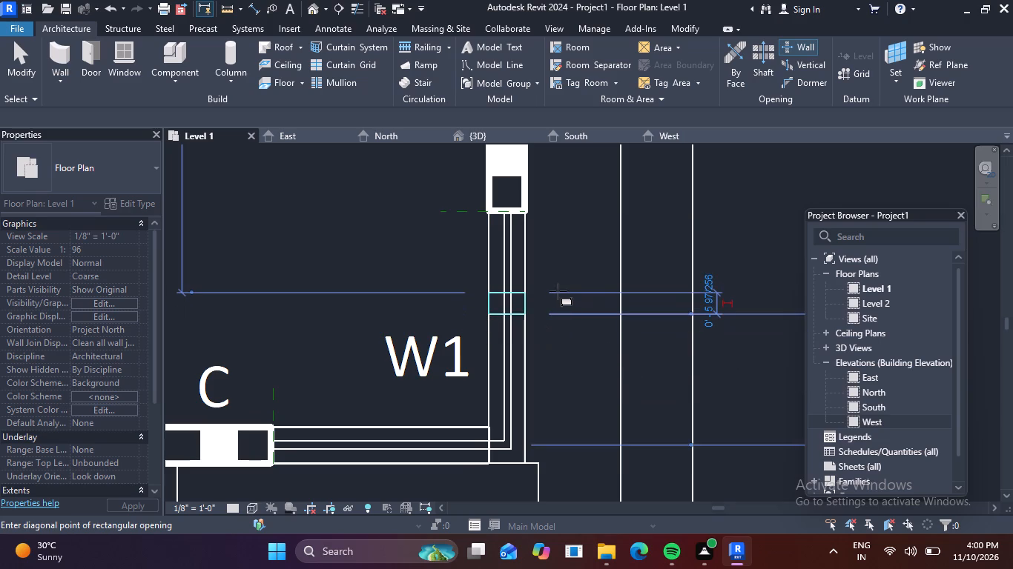
{"action": "key", "text": "Escape"}
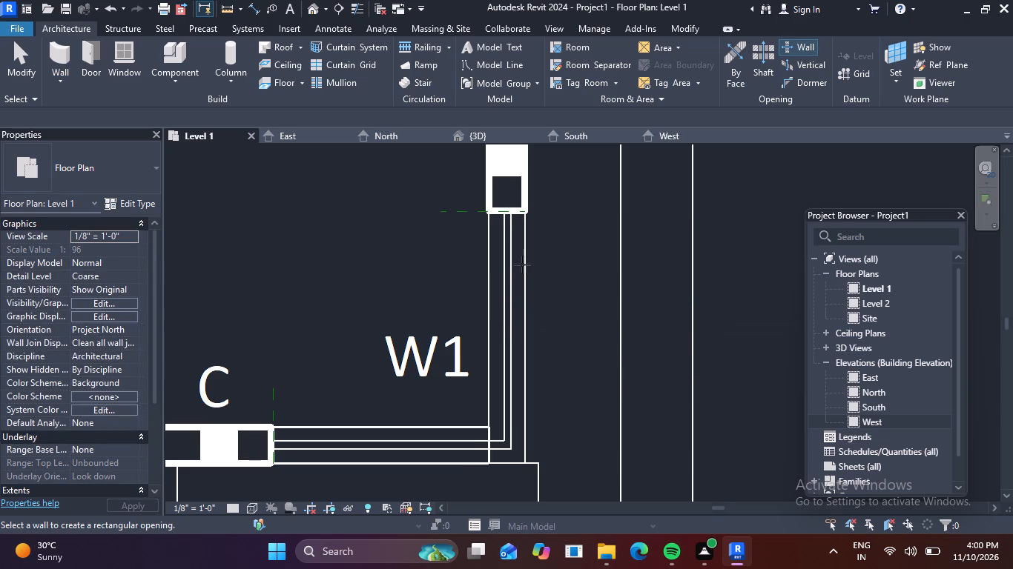
{"action": "left_click", "coordinate": [522, 263]}
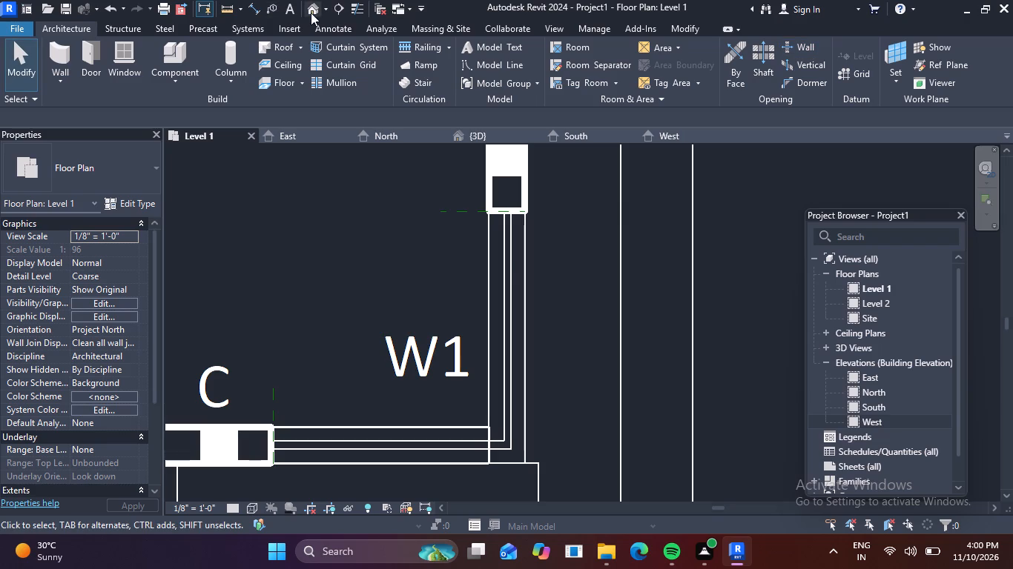
Examine the W1 corner openings in the East, North, South and West elevations to find a view for adjusting the east wall opening.
{"action": "left_click", "coordinate": [291, 136]}
{"action": "scroll", "coordinate": [458, 195], "scroll_direction": "down", "scroll_amount": 4}
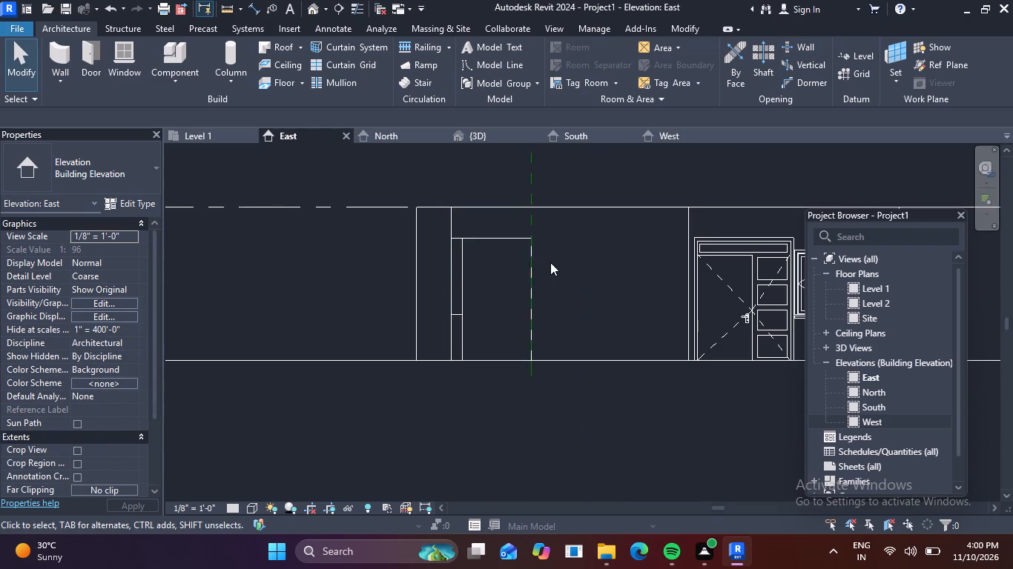
{"action": "middle_click_drag", "start_coordinate": [553, 267], "coordinate": [478, 287]}
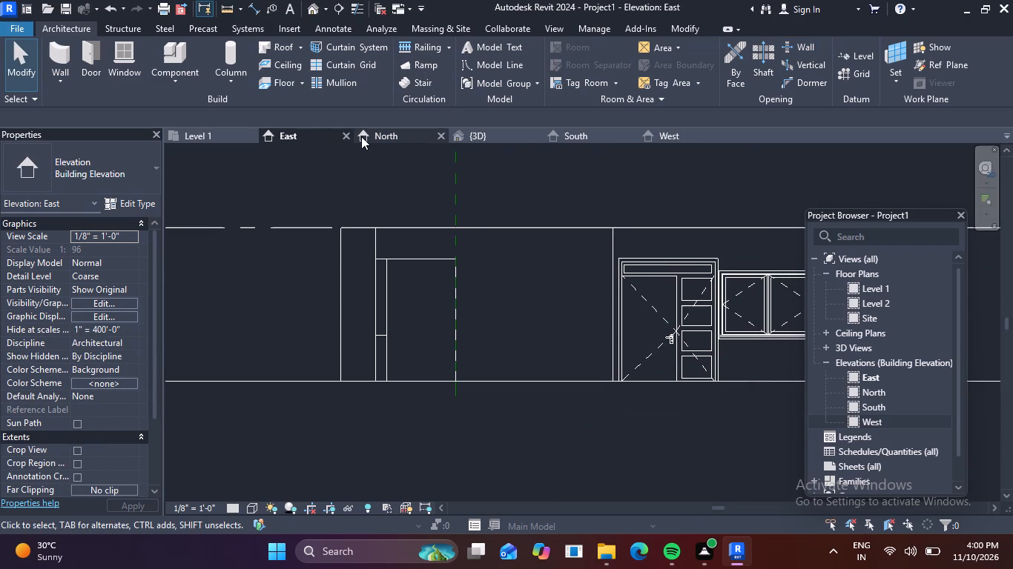
{"action": "left_click", "coordinate": [398, 136]}
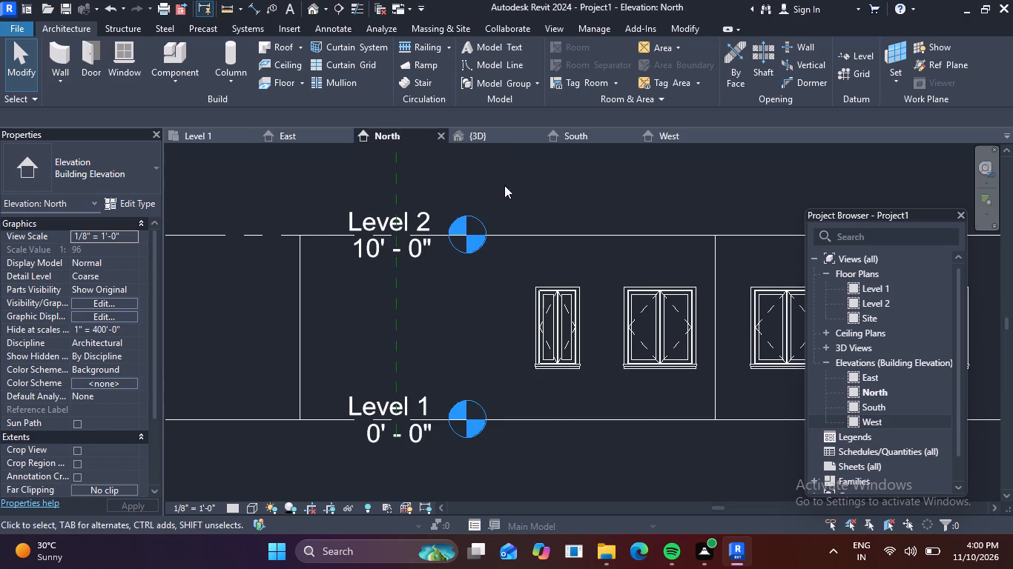
{"action": "scroll", "coordinate": [509, 197], "scroll_direction": "down", "scroll_amount": 4}
{"action": "left_click", "coordinate": [588, 138]}
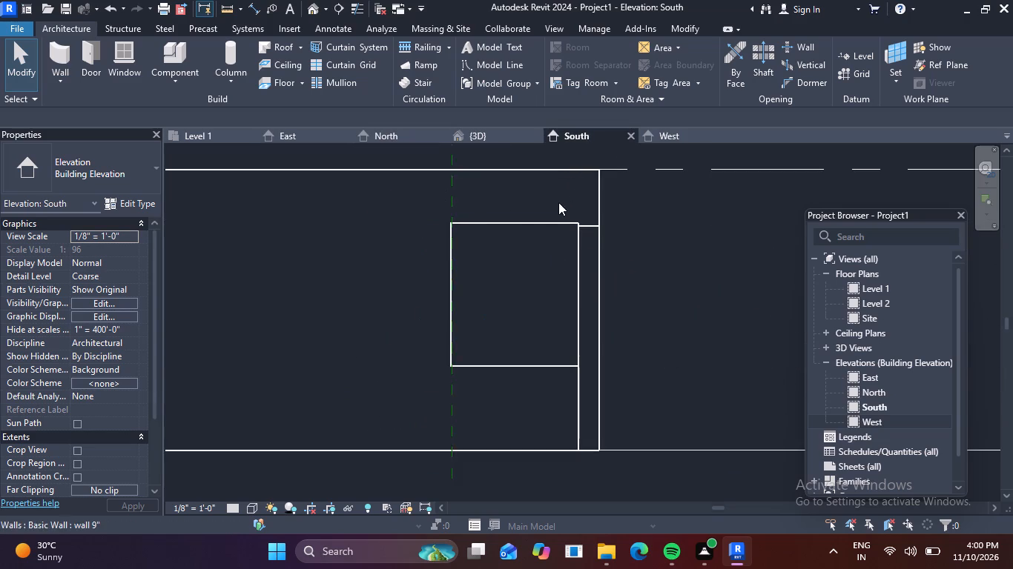
{"action": "scroll", "coordinate": [556, 215], "scroll_direction": "down", "scroll_amount": 6}
{"action": "scroll", "coordinate": [606, 249], "scroll_direction": "down", "scroll_amount": 1}
{"action": "scroll", "coordinate": [593, 264], "scroll_direction": "up", "scroll_amount": 3}
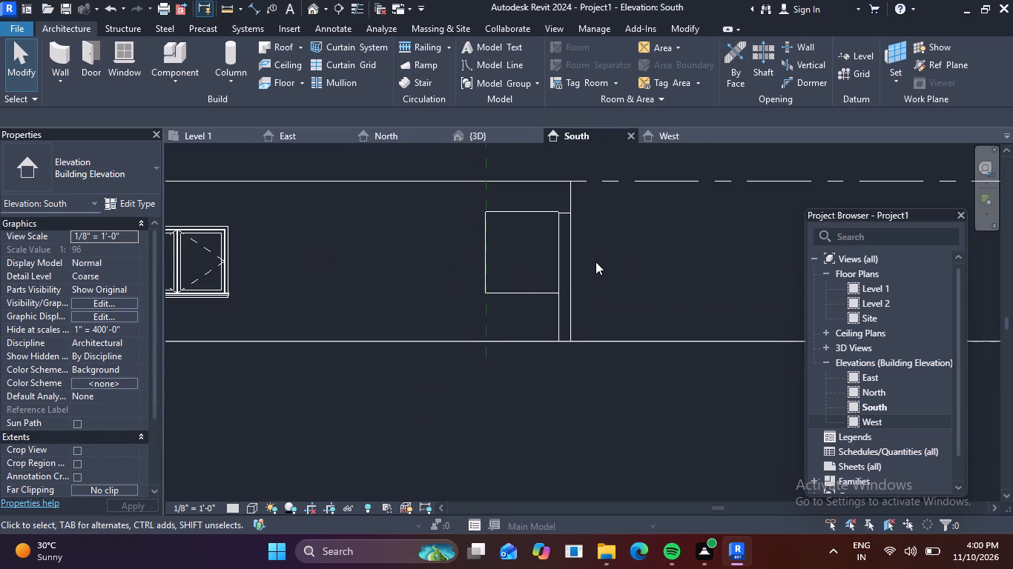
{"action": "scroll", "coordinate": [596, 226], "scroll_direction": "down", "scroll_amount": 2}
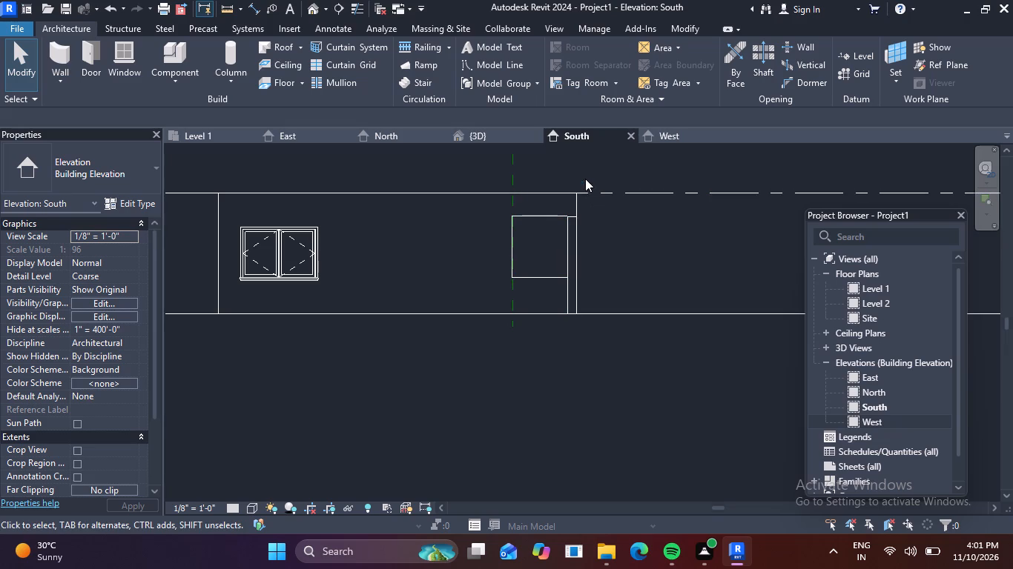
{"action": "left_click", "coordinate": [661, 132]}
{"action": "scroll", "coordinate": [573, 273], "scroll_direction": "down", "scroll_amount": 3}
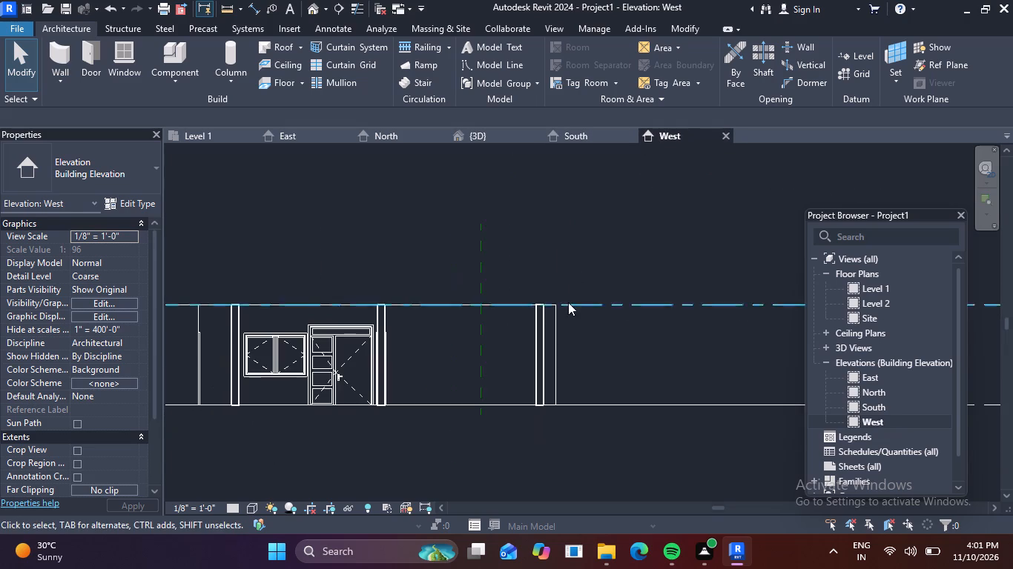
{"action": "scroll", "coordinate": [452, 371], "scroll_direction": "down", "scroll_amount": 2}
{"action": "middle_click_drag", "start_coordinate": [508, 357], "coordinate": [581, 342]}
{"action": "scroll", "coordinate": [358, 339], "scroll_direction": "up", "scroll_amount": 5}
{"action": "scroll", "coordinate": [467, 330], "scroll_direction": "down", "scroll_amount": 3}
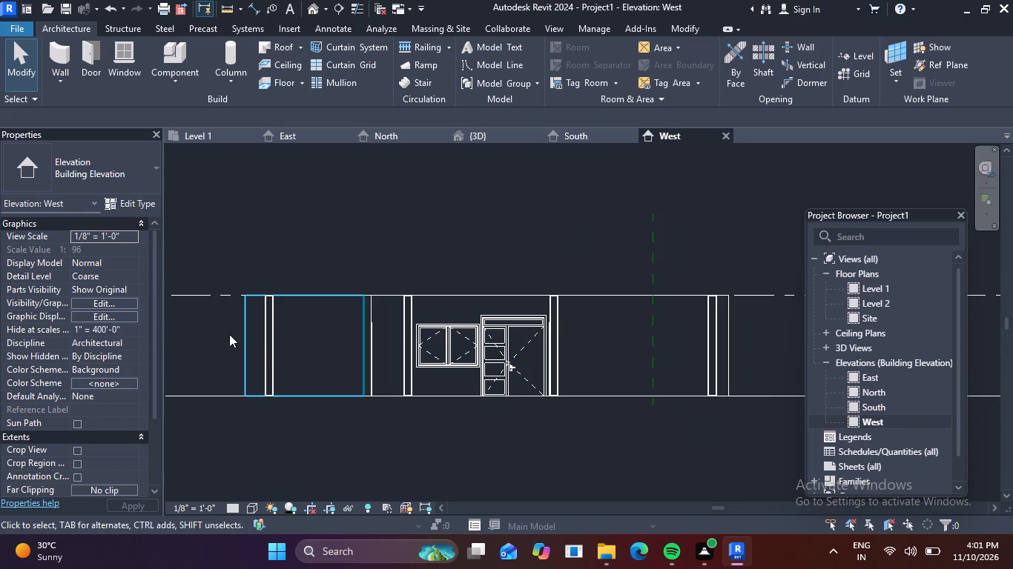
{"action": "middle_click_drag", "start_coordinate": [271, 334], "coordinate": [318, 333]}
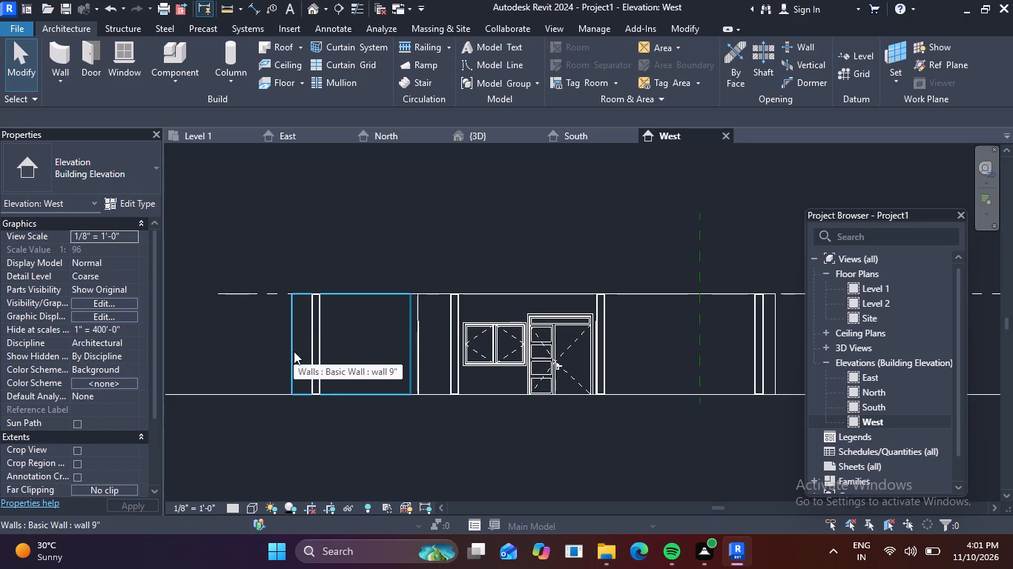
{"action": "left_click", "coordinate": [313, 339]}
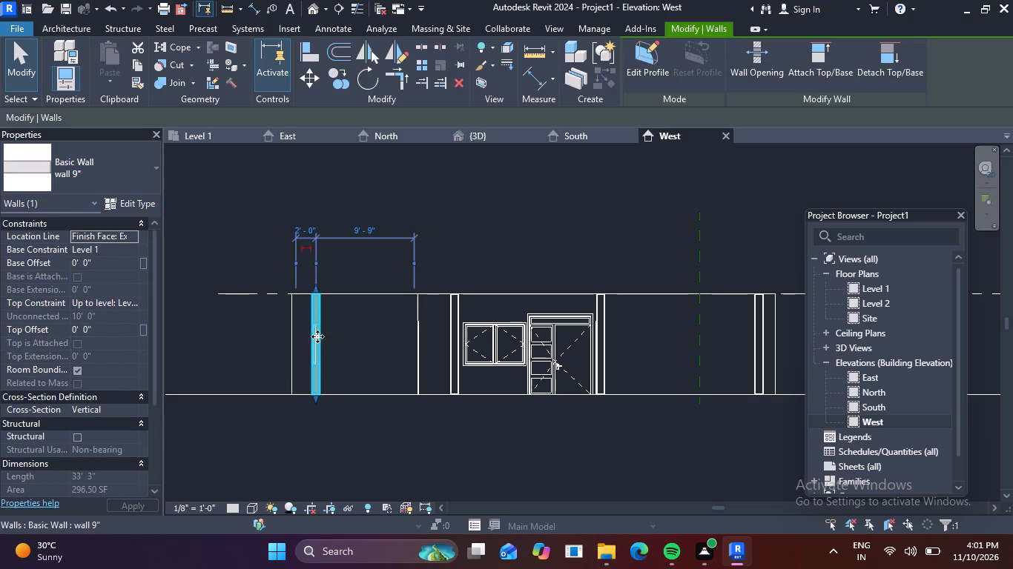
{"action": "scroll", "coordinate": [318, 335], "scroll_direction": "up", "scroll_amount": 7}
{"action": "middle_click_drag", "start_coordinate": [354, 302], "coordinate": [492, 276]}
{"action": "scroll", "coordinate": [492, 276], "scroll_direction": "down", "scroll_amount": 3}
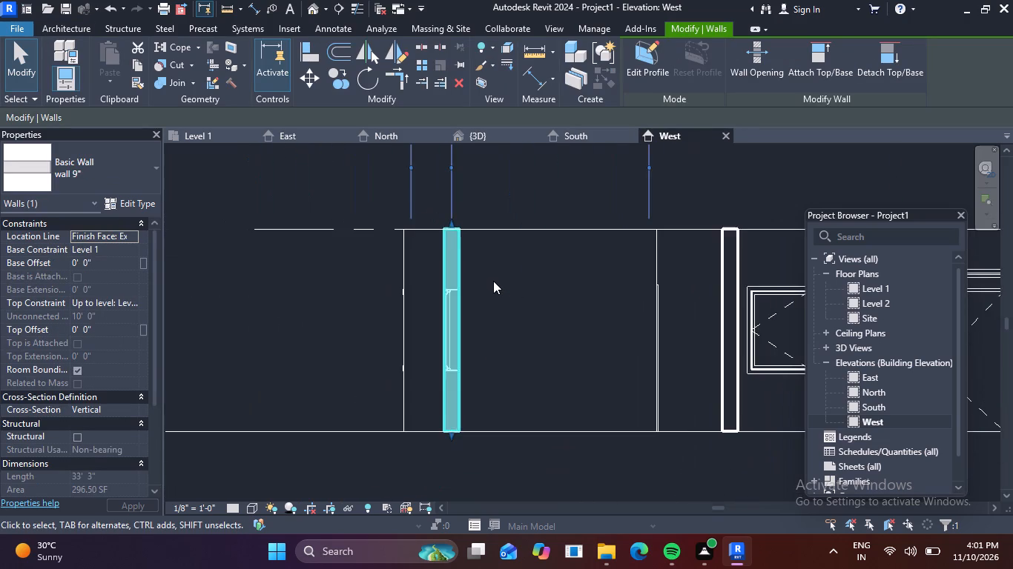
{"action": "middle_click_drag", "start_coordinate": [496, 292], "coordinate": [501, 364]}
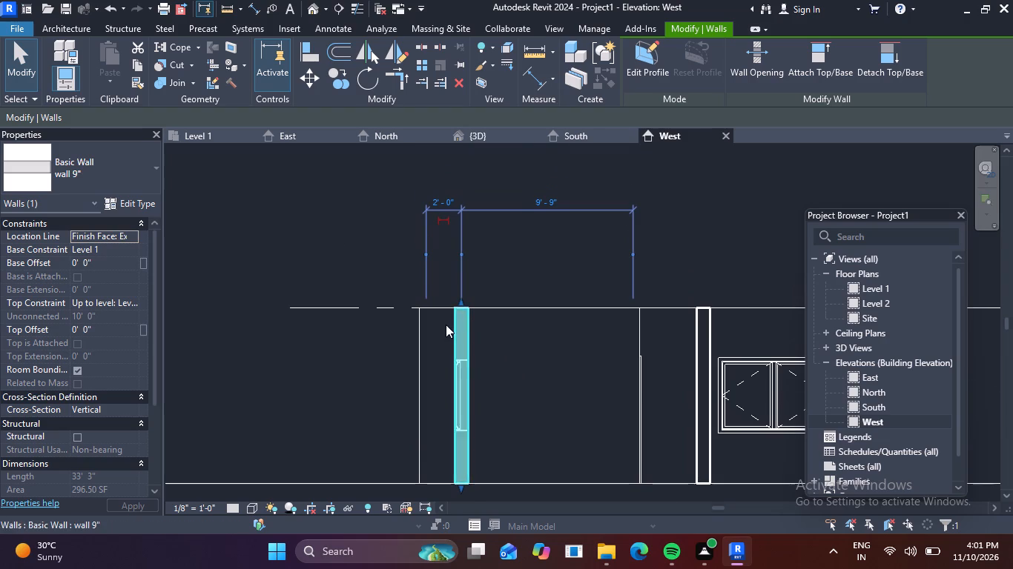
{"action": "scroll", "coordinate": [445, 322], "scroll_direction": "up", "scroll_amount": 2}
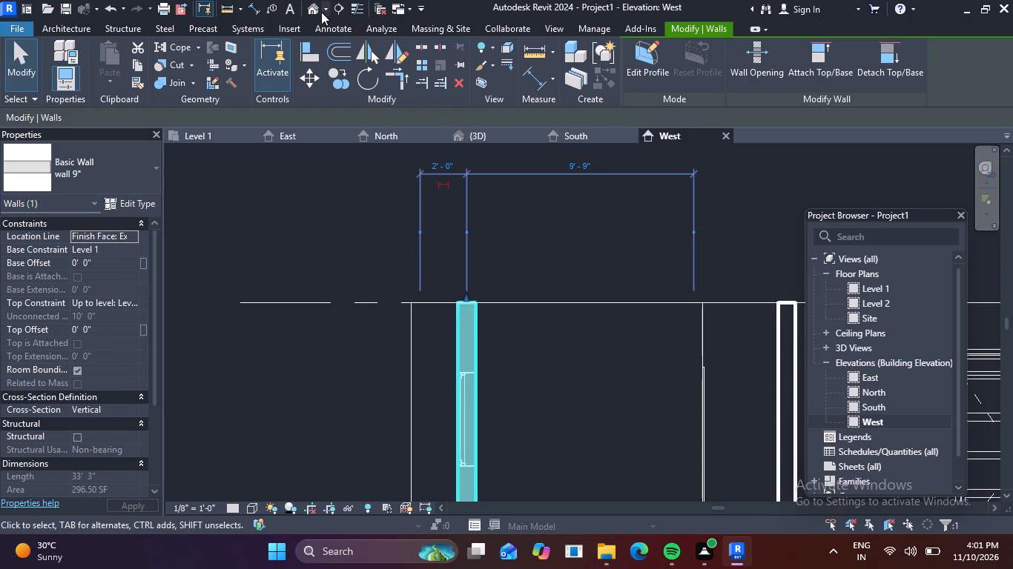
Select the east wall's W1 opening in 3D and, in the West elevation, raise its bottom edge to about 1' 8" above Level 1.
{"action": "left_click", "coordinate": [311, 10]}
{"action": "scroll", "coordinate": [501, 265], "scroll_direction": "down", "scroll_amount": 2}
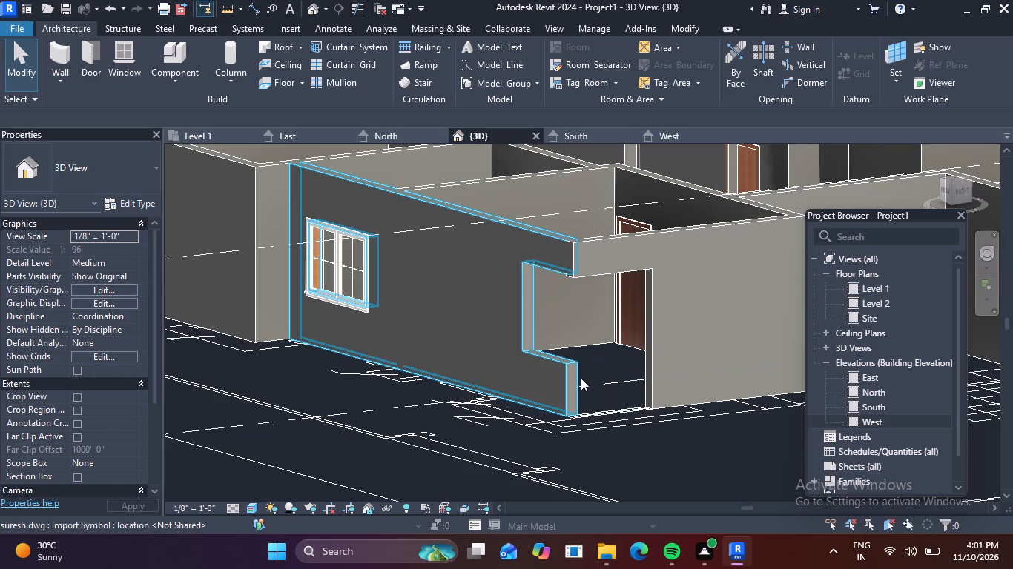
{"action": "left_click", "coordinate": [646, 358]}
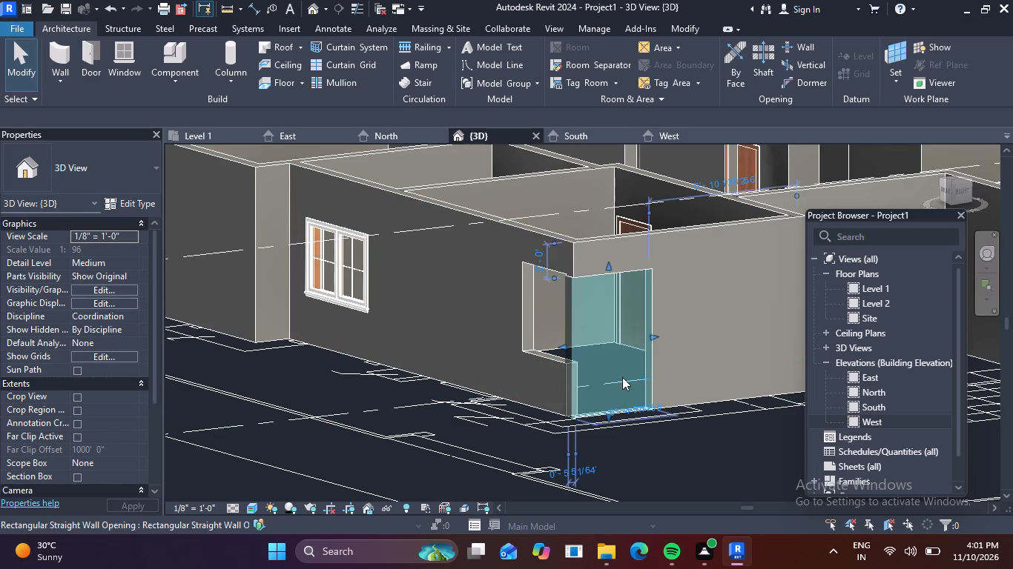
{"action": "left_click", "coordinate": [590, 135]}
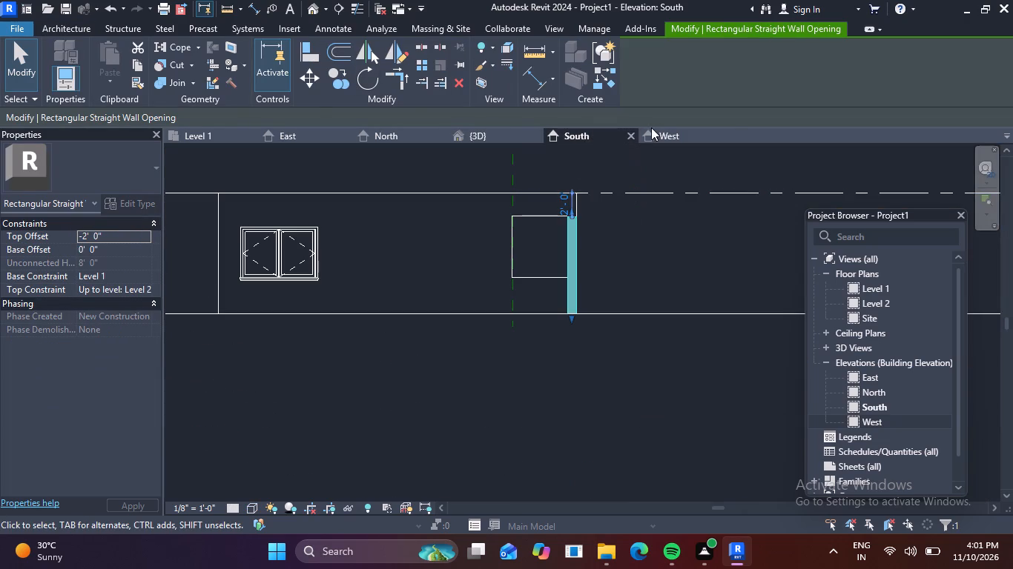
{"action": "left_click", "coordinate": [659, 130]}
{"action": "scroll", "coordinate": [564, 202], "scroll_direction": "down", "scroll_amount": 7}
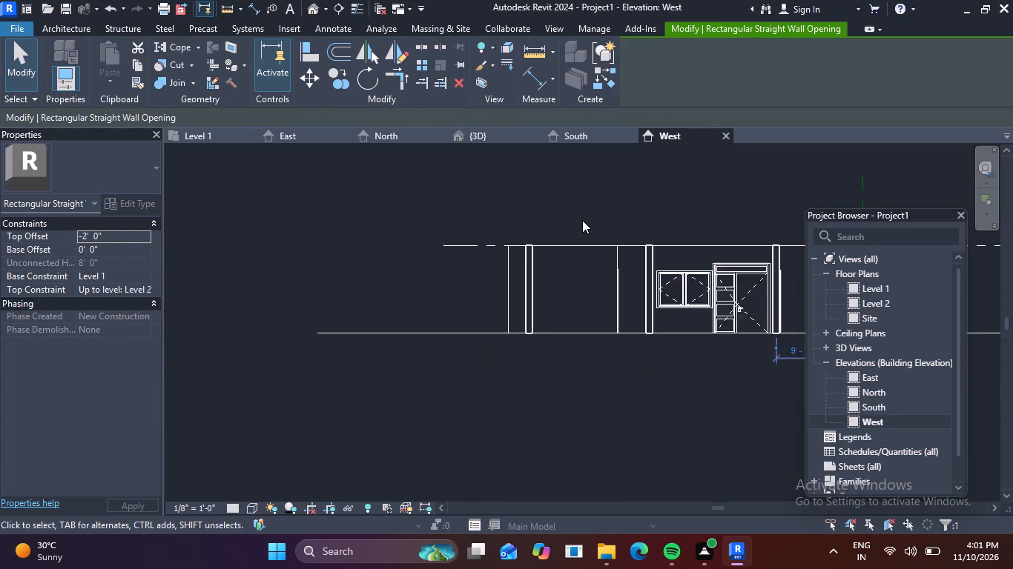
{"action": "scroll", "coordinate": [582, 220], "scroll_direction": "down", "scroll_amount": 1}
{"action": "middle_click_drag", "start_coordinate": [548, 224], "coordinate": [318, 272]}
{"action": "scroll", "coordinate": [654, 302], "scroll_direction": "up", "scroll_amount": 7}
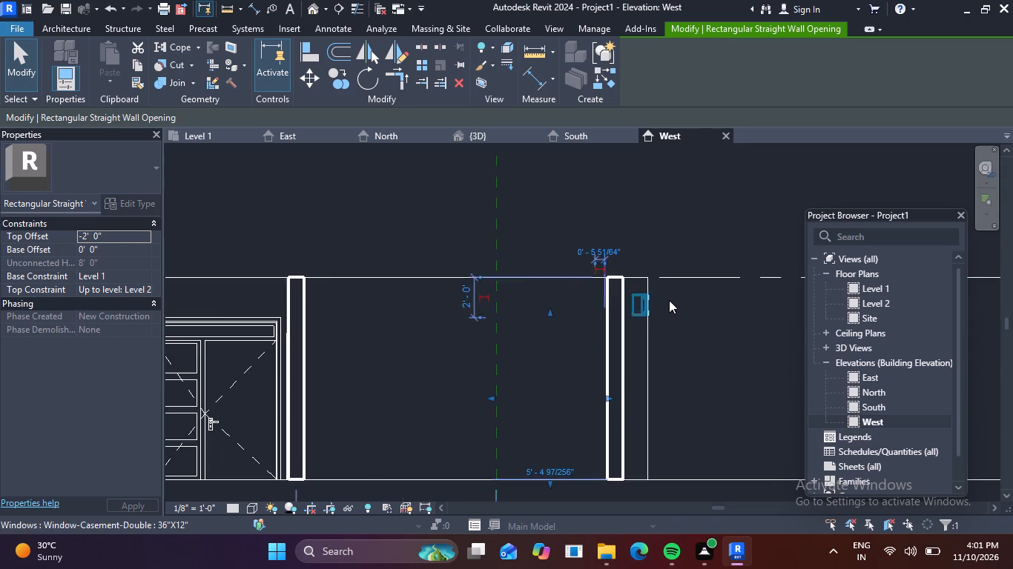
{"action": "middle_click_drag", "start_coordinate": [687, 310], "coordinate": [724, 226]}
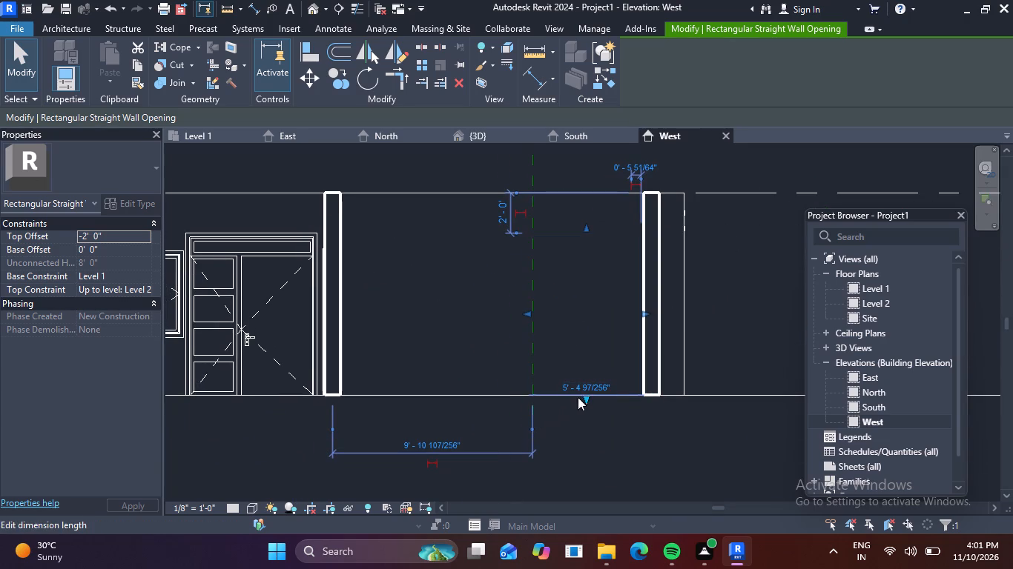
{"action": "left_click_drag", "start_coordinate": [587, 397], "coordinate": [595, 363]}
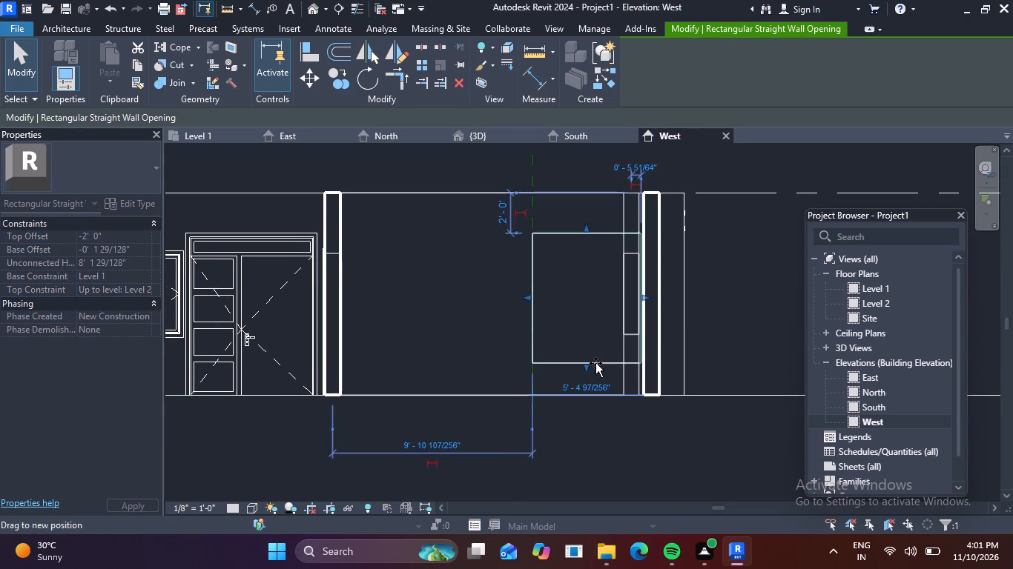
{"action": "left_click_drag", "start_coordinate": [595, 363], "coordinate": [595, 360]}
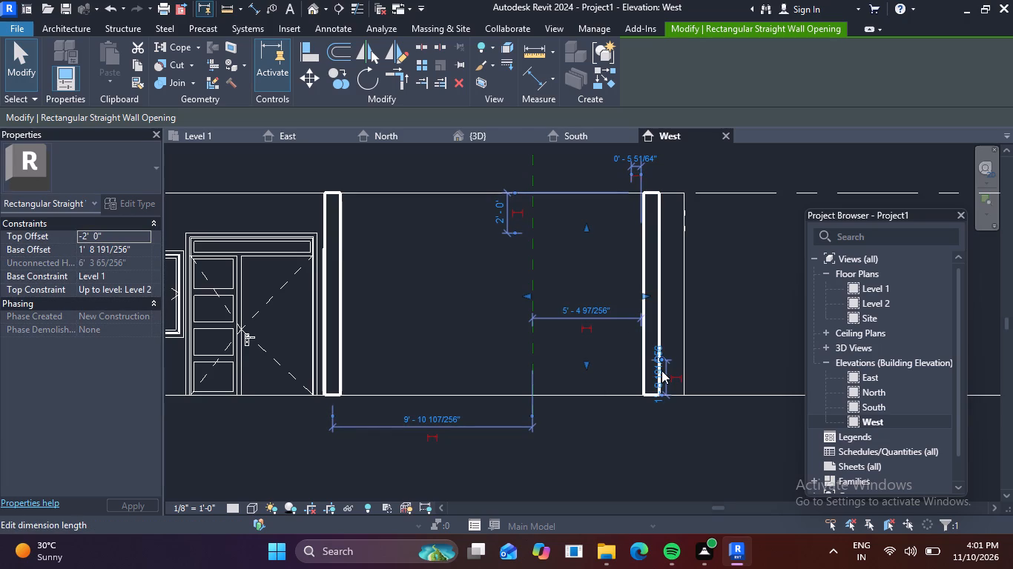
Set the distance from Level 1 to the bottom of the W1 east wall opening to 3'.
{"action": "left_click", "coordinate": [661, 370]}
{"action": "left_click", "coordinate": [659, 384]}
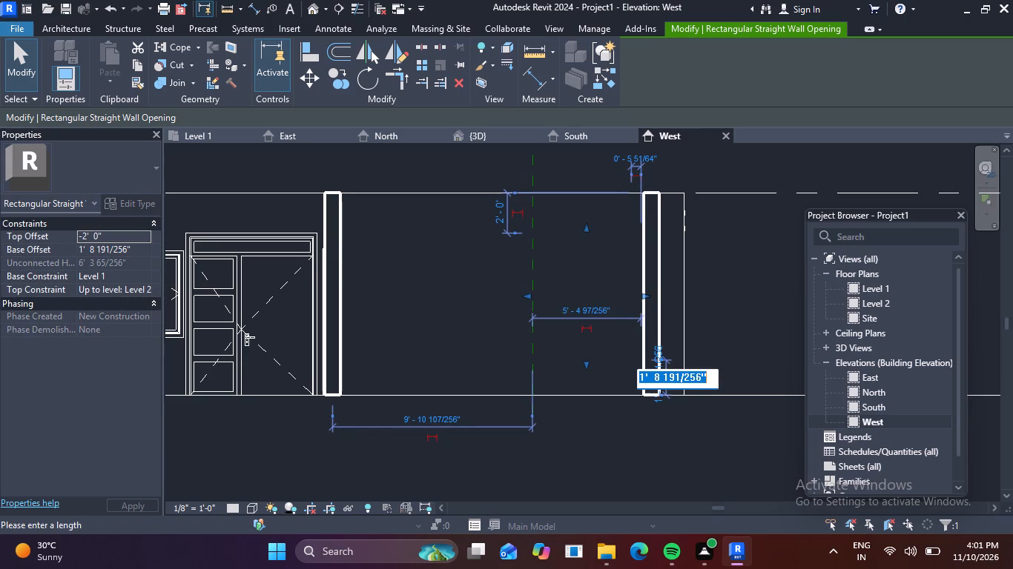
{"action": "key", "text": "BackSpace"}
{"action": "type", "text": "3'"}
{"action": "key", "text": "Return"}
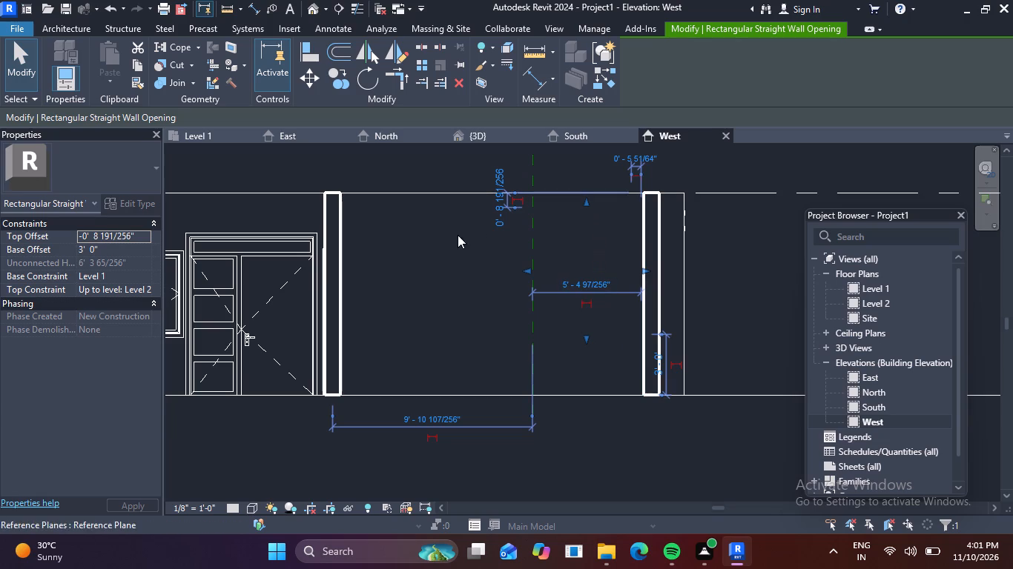
Set the distance from Level 2 down to the top of the W1 east wall opening to 3'.
{"action": "left_click", "coordinate": [498, 207]}
{"action": "key", "text": "BackSpace"}
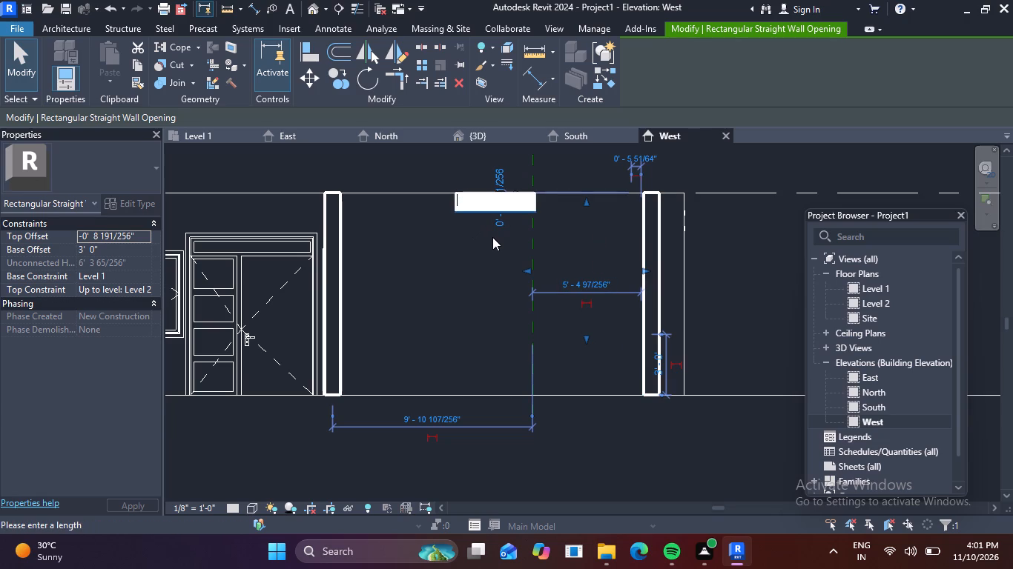
{"action": "key", "text": "3"}
{"action": "key", "text": "apostrophe"}
{"action": "key", "text": "Return"}
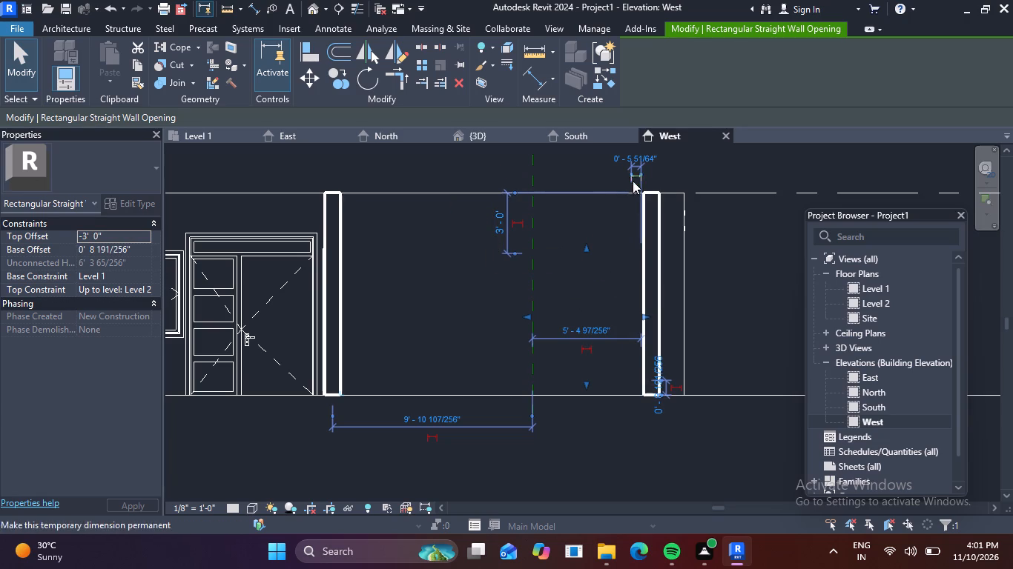
Set the length of the W1 east wall opening to 4' 10.5".
{"action": "left_click", "coordinate": [578, 333]}
{"action": "key", "text": "BackSpace"}
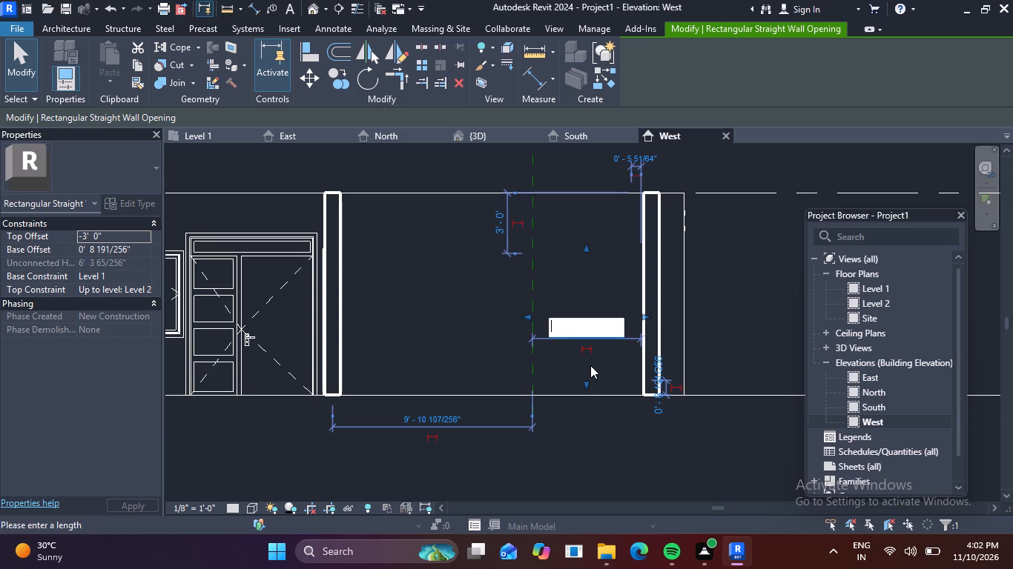
{"action": "type", "text": "4'"}
{"action": "type", "text": "10"}
{"action": "type", "text": ".5"}
{"action": "key", "text": "Return"}
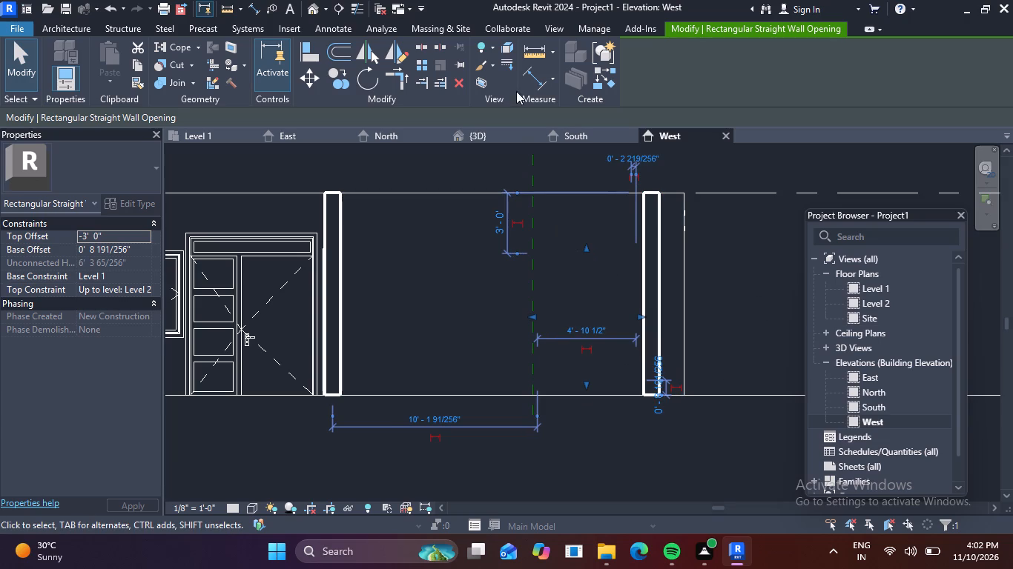
Select the W1 corner's east wall opening in 3D and examine it in the South, North and East elevations.
{"action": "left_click", "coordinate": [315, 11]}
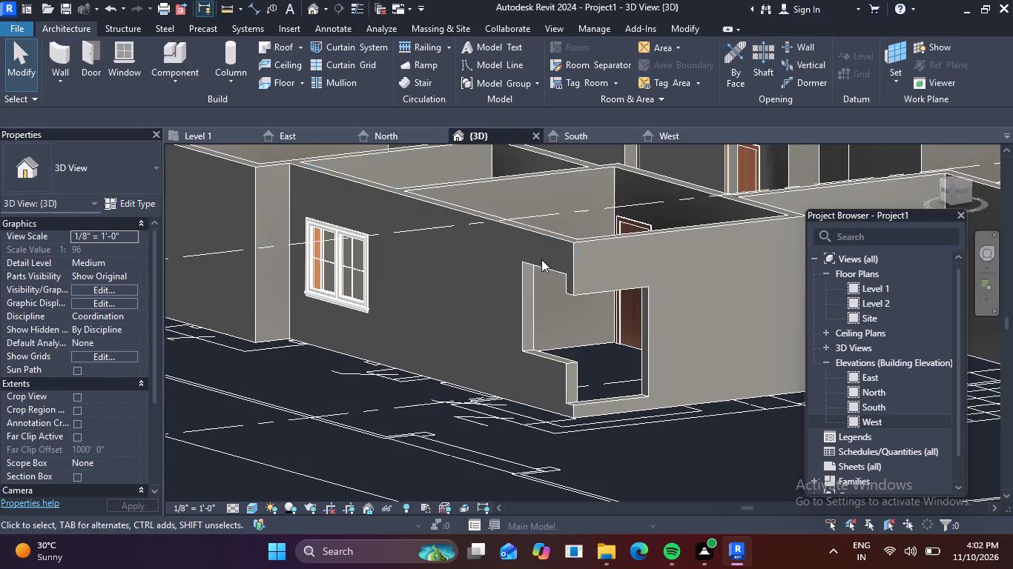
{"action": "scroll", "coordinate": [578, 288], "scroll_direction": "down", "scroll_amount": 2}
{"action": "scroll", "coordinate": [621, 327], "scroll_direction": "up", "scroll_amount": 4}
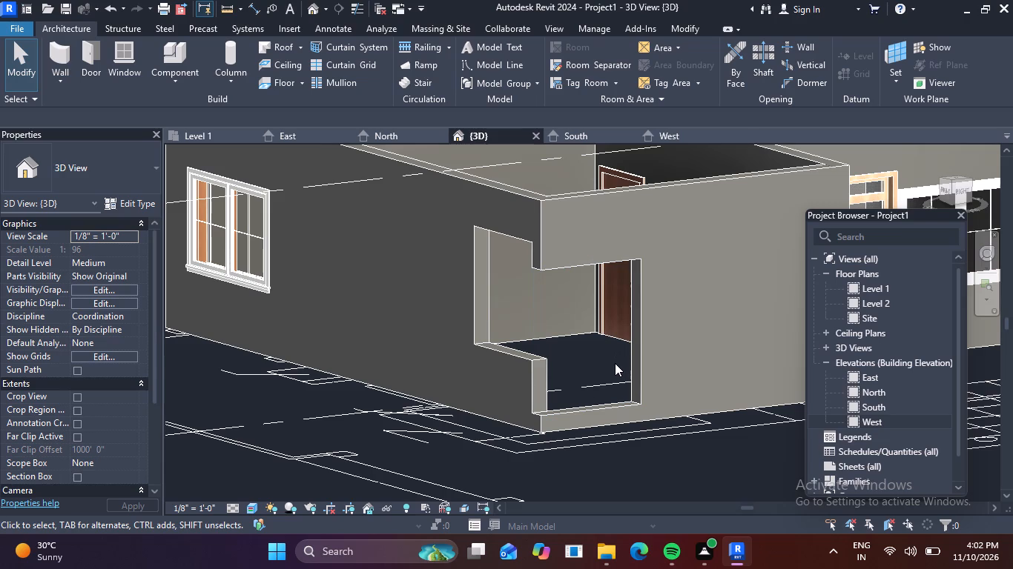
{"action": "left_click", "coordinate": [635, 269]}
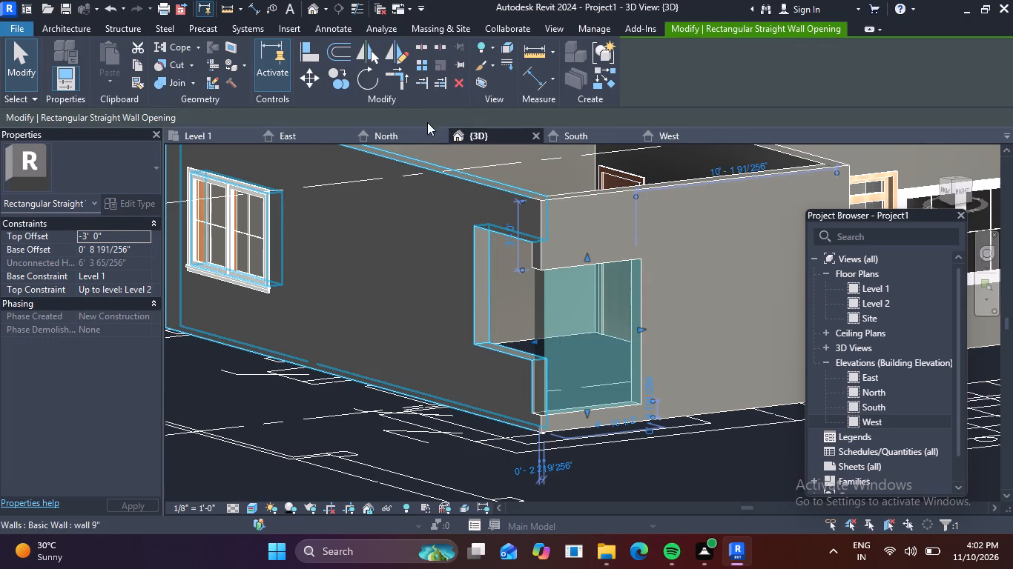
{"action": "left_click", "coordinate": [570, 132]}
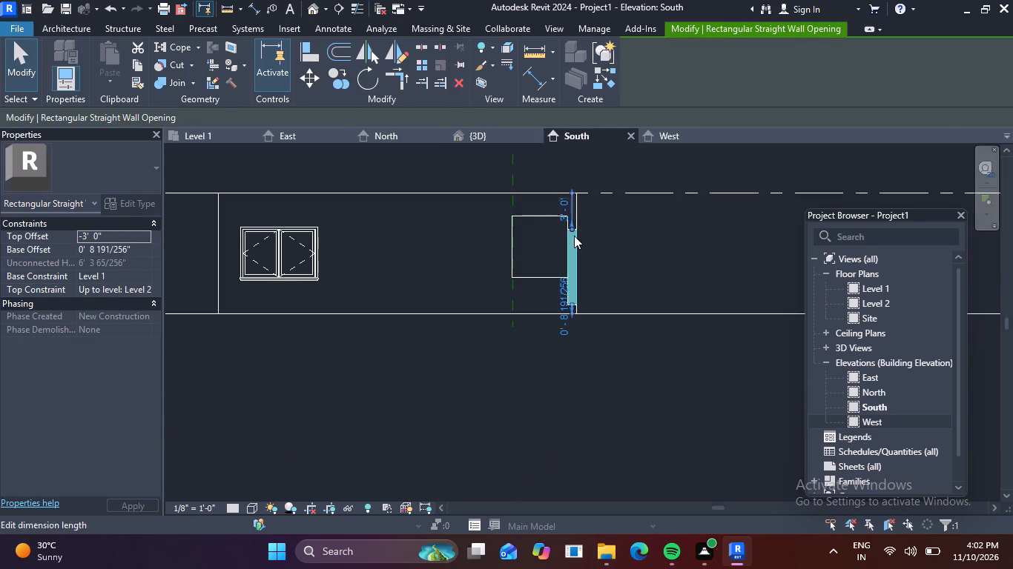
{"action": "left_click", "coordinate": [390, 138]}
{"action": "scroll", "coordinate": [537, 257], "scroll_direction": "down", "scroll_amount": 6}
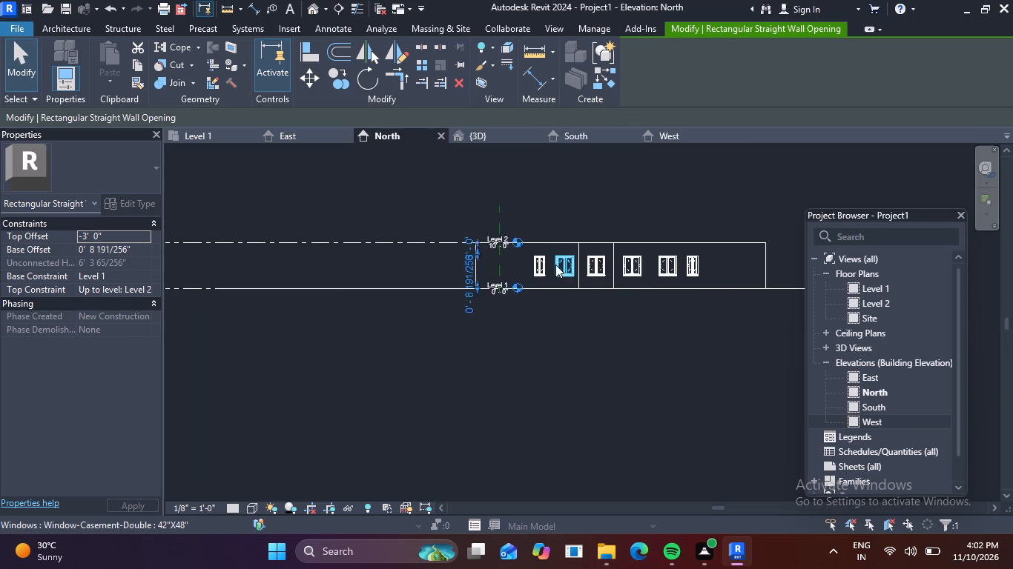
{"action": "scroll", "coordinate": [555, 264], "scroll_direction": "down", "scroll_amount": 1}
{"action": "middle_click_drag", "start_coordinate": [555, 266], "coordinate": [416, 291]}
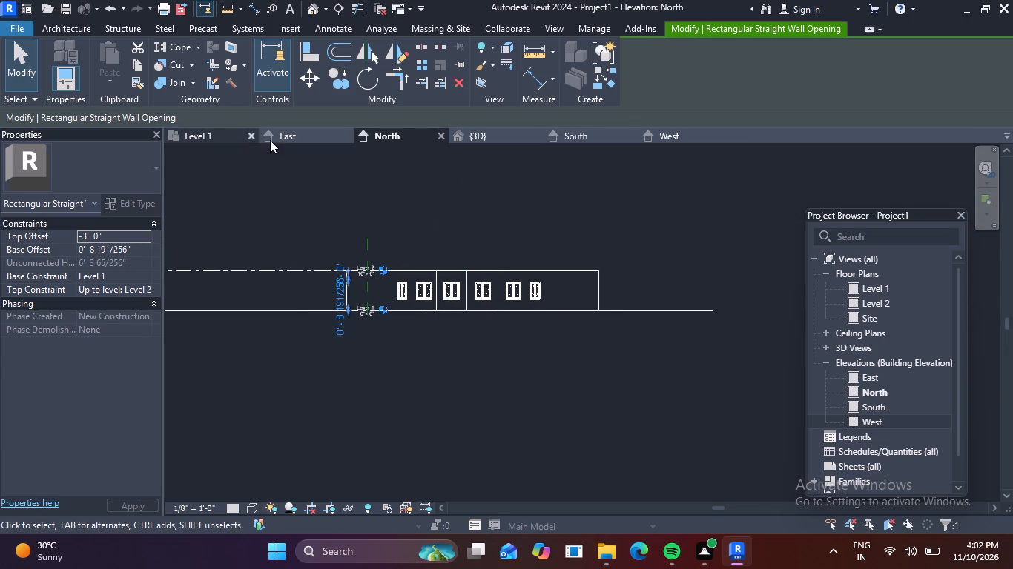
{"action": "left_click", "coordinate": [286, 138]}
{"action": "scroll", "coordinate": [485, 244], "scroll_direction": "down", "scroll_amount": 2}
{"action": "scroll", "coordinate": [463, 302], "scroll_direction": "up", "scroll_amount": 6}
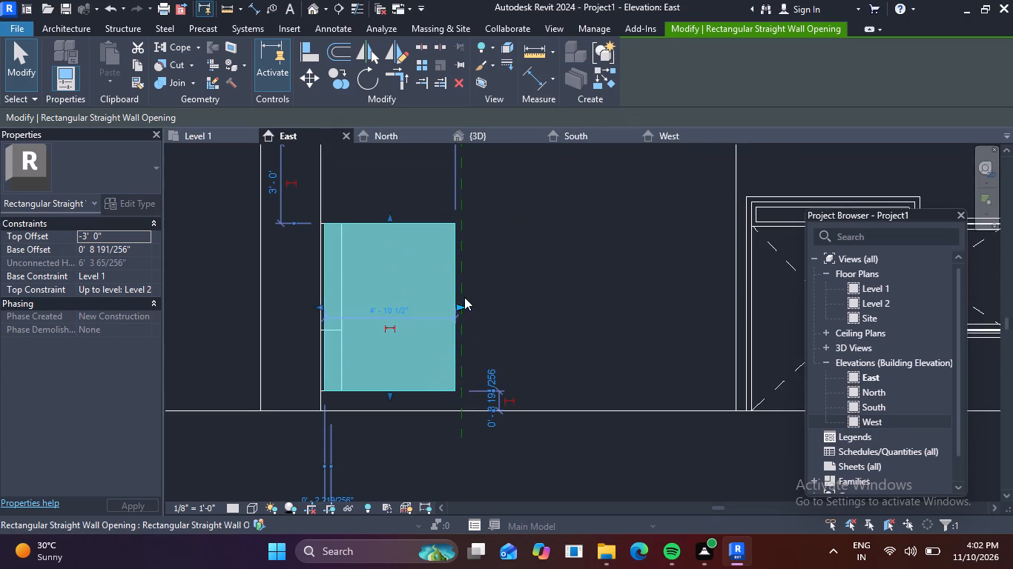
{"action": "middle_click_drag", "start_coordinate": [458, 305], "coordinate": [503, 276]}
{"action": "scroll", "coordinate": [503, 276], "scroll_direction": "up", "scroll_amount": 1}
{"action": "scroll", "coordinate": [463, 322], "scroll_direction": "up", "scroll_amount": 2}
{"action": "scroll", "coordinate": [509, 310], "scroll_direction": "down", "scroll_amount": 2}
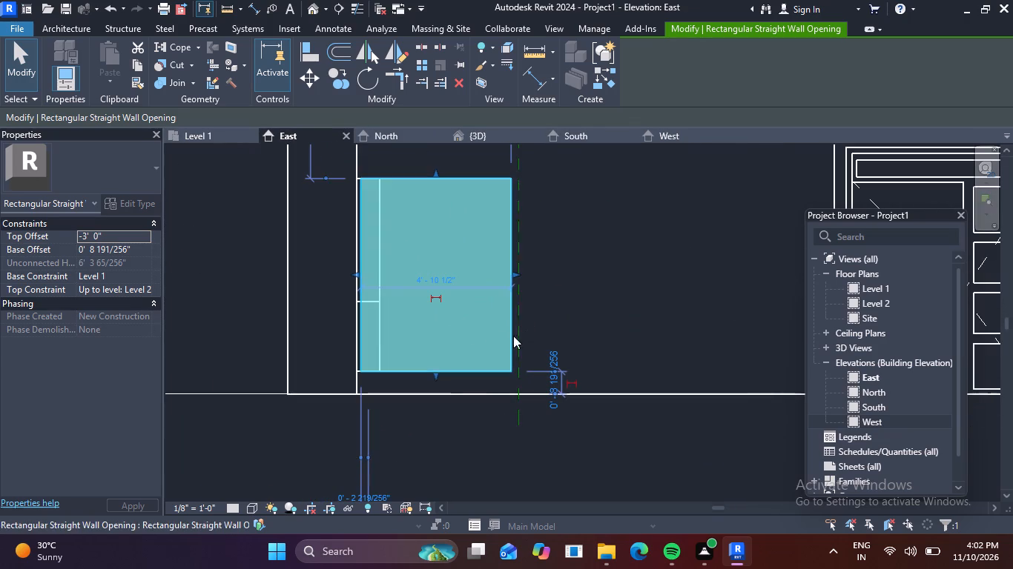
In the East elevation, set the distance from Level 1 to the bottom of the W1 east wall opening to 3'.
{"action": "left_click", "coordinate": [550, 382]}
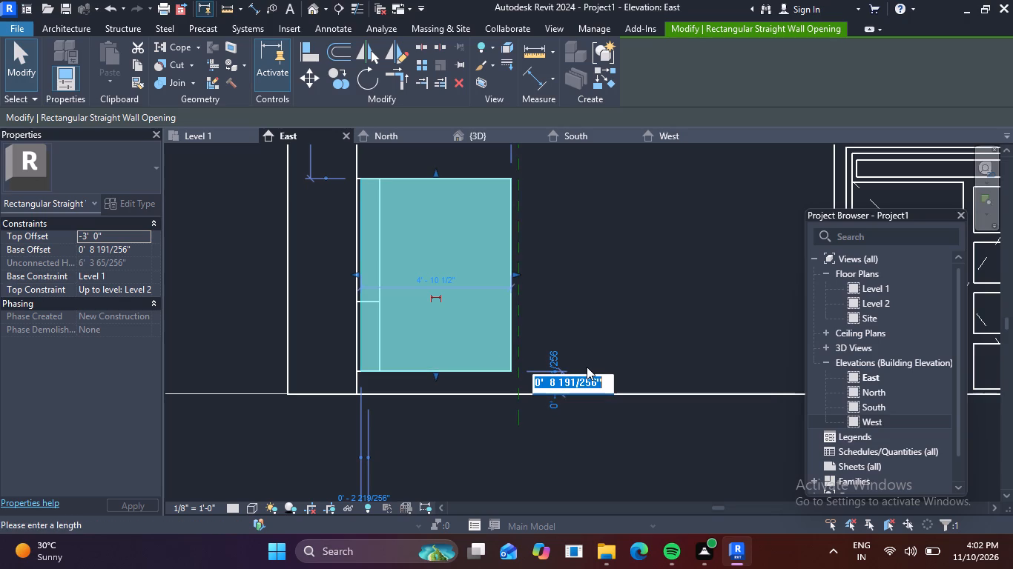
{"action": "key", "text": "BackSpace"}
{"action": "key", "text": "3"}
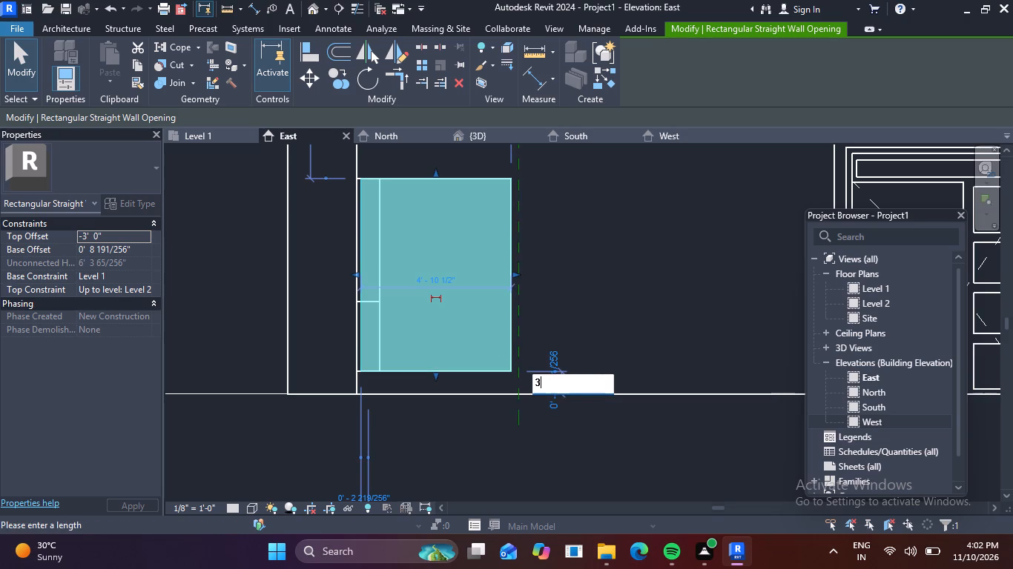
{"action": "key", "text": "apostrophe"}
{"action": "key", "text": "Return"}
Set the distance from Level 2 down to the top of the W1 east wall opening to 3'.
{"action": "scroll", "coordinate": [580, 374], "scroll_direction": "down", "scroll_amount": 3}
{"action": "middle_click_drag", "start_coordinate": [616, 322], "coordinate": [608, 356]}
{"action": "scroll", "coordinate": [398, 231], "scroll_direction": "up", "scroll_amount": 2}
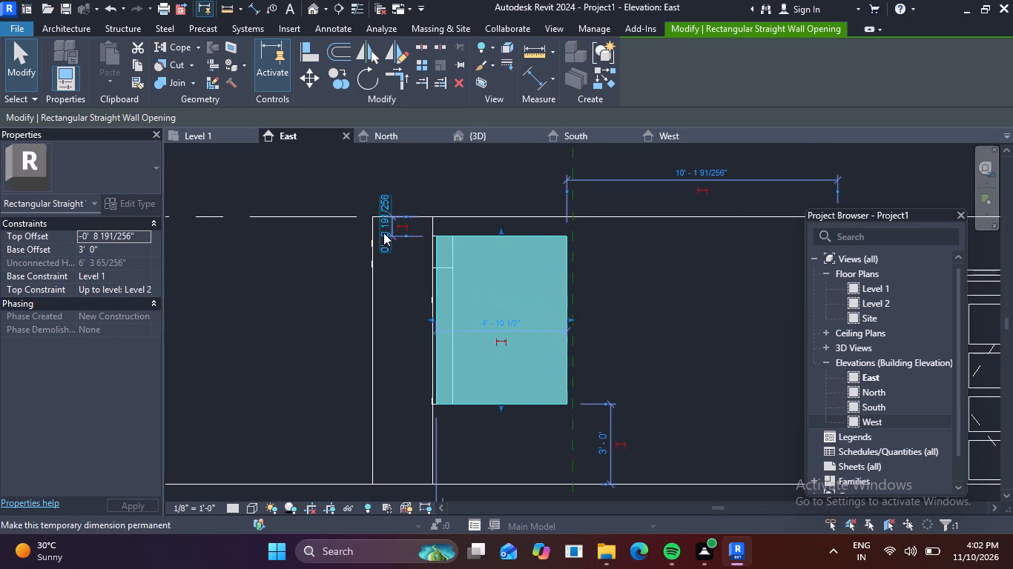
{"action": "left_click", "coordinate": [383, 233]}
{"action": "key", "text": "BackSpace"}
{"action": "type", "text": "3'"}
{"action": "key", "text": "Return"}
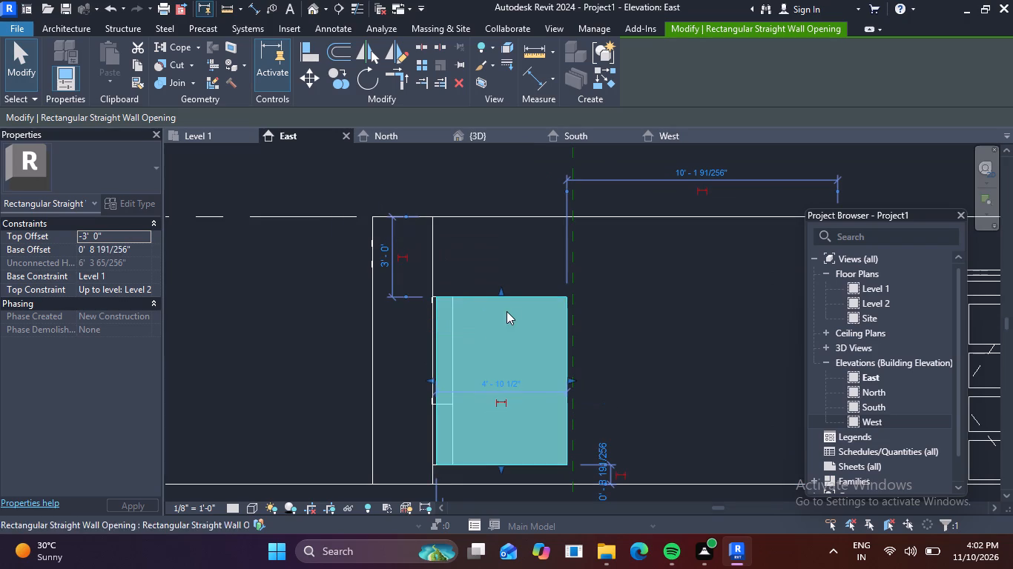
Lower the W1 east wall opening's top edge to 4' 8" below Level 2 and set its bottom distance from Level 1 to 3'.
{"action": "left_click_drag", "start_coordinate": [500, 291], "coordinate": [505, 341]}
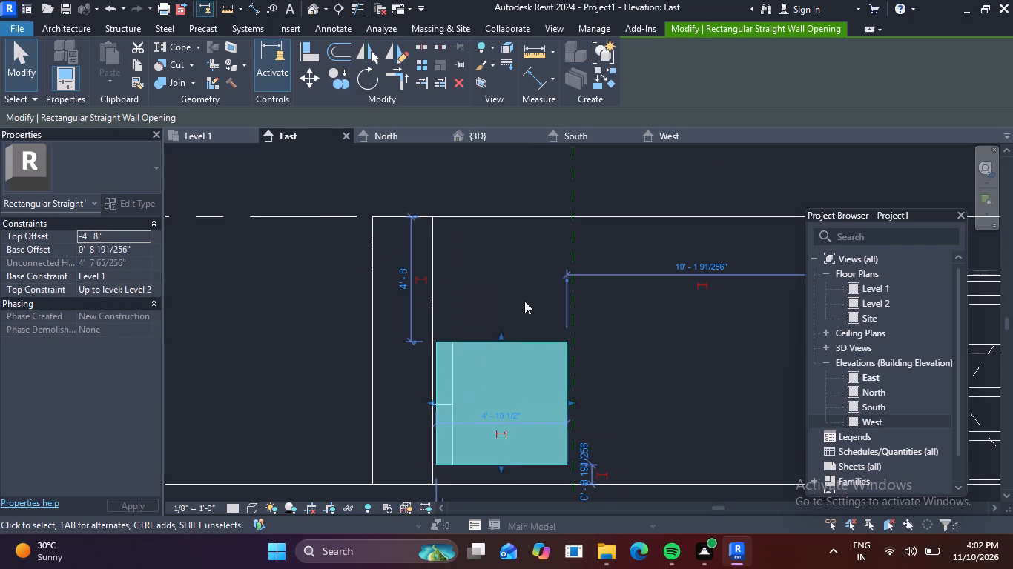
{"action": "middle_click_drag", "start_coordinate": [471, 266], "coordinate": [471, 250]}
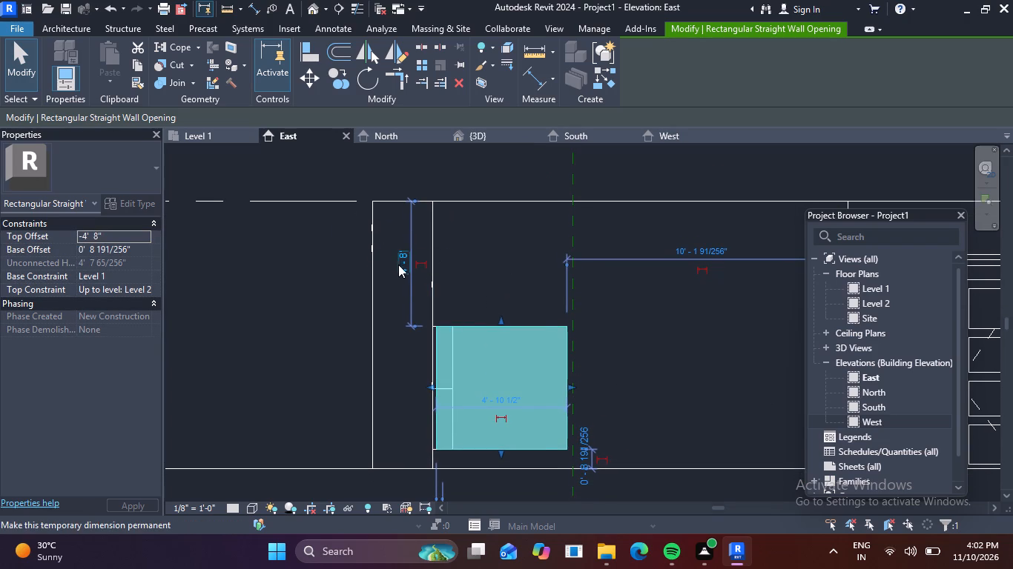
{"action": "left_click", "coordinate": [581, 466]}
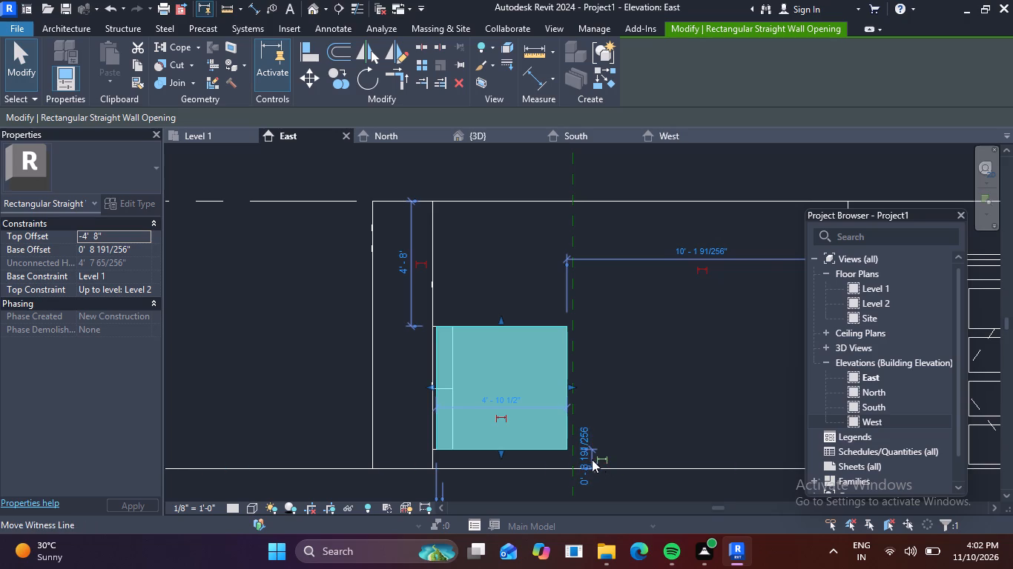
{"action": "left_click", "coordinate": [585, 454]}
{"action": "left_click", "coordinate": [587, 460]}
{"action": "left_click", "coordinate": [584, 438]}
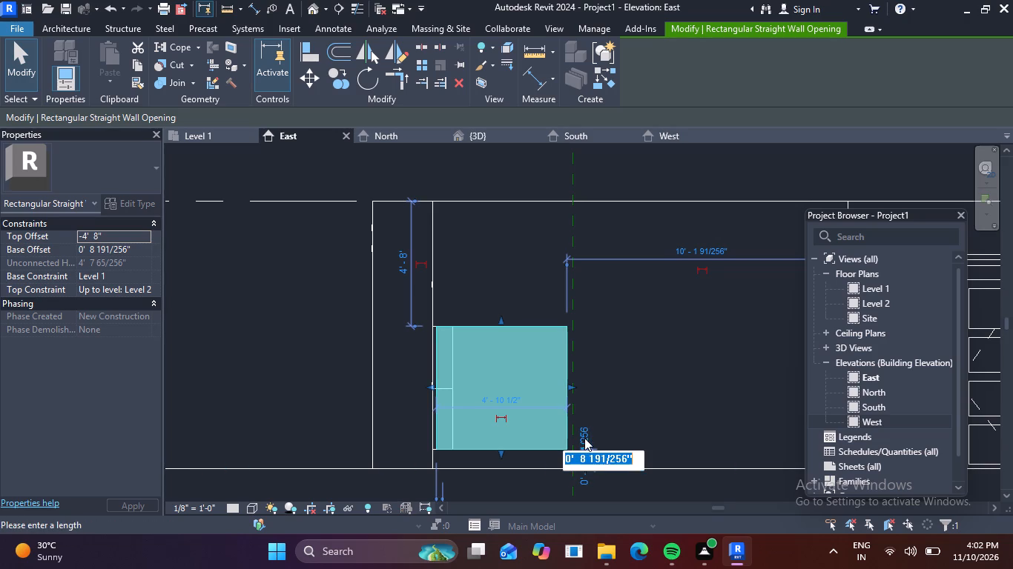
{"action": "key", "text": "BackSpace"}
{"action": "type", "text": "3'"}
{"action": "key", "text": "Return"}
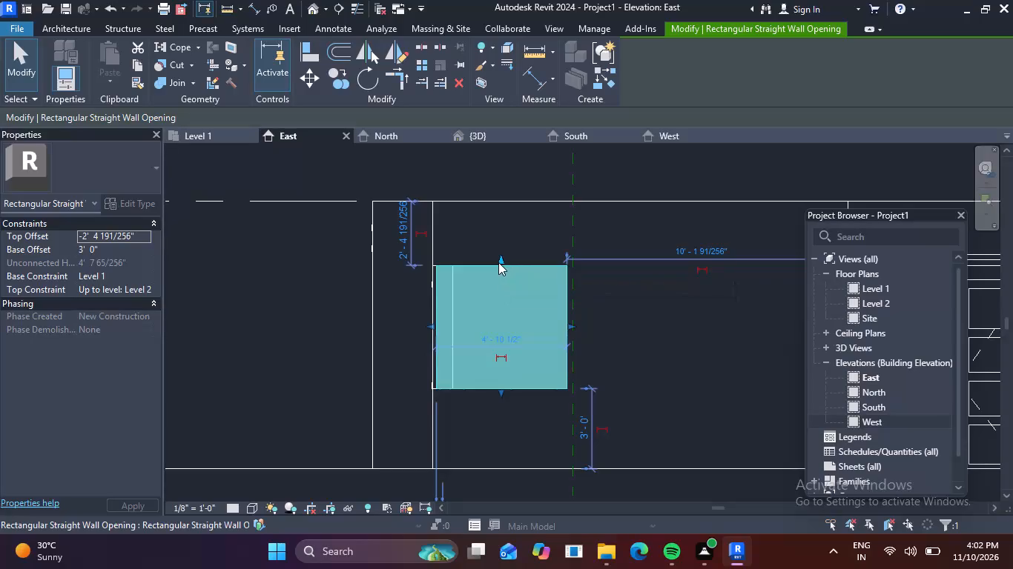
Lower the top edge of the W1 east wall opening to 3' below Level 2, keeping its bottom edge in place.
{"action": "left_click_drag", "start_coordinate": [498, 262], "coordinate": [496, 276]}
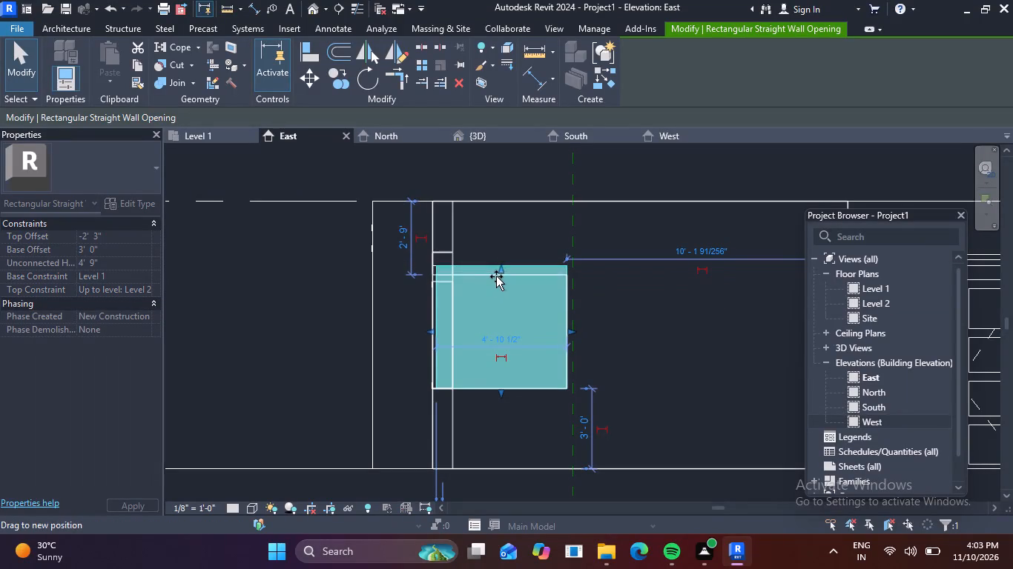
{"action": "left_click_drag", "start_coordinate": [496, 276], "coordinate": [494, 286]}
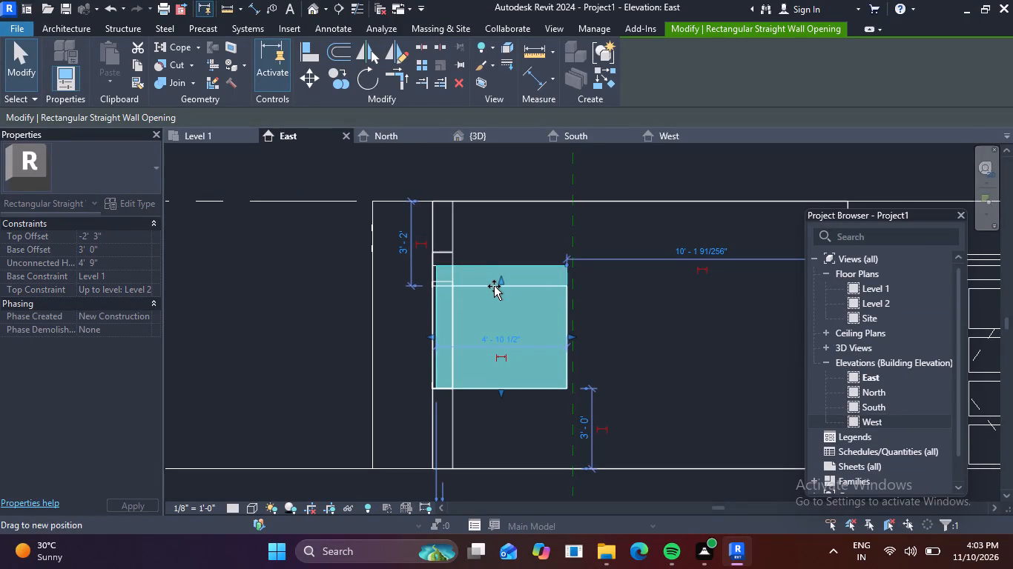
{"action": "left_click_drag", "start_coordinate": [494, 286], "coordinate": [493, 282]}
{"action": "scroll", "coordinate": [646, 302], "scroll_direction": "down", "scroll_amount": 2}
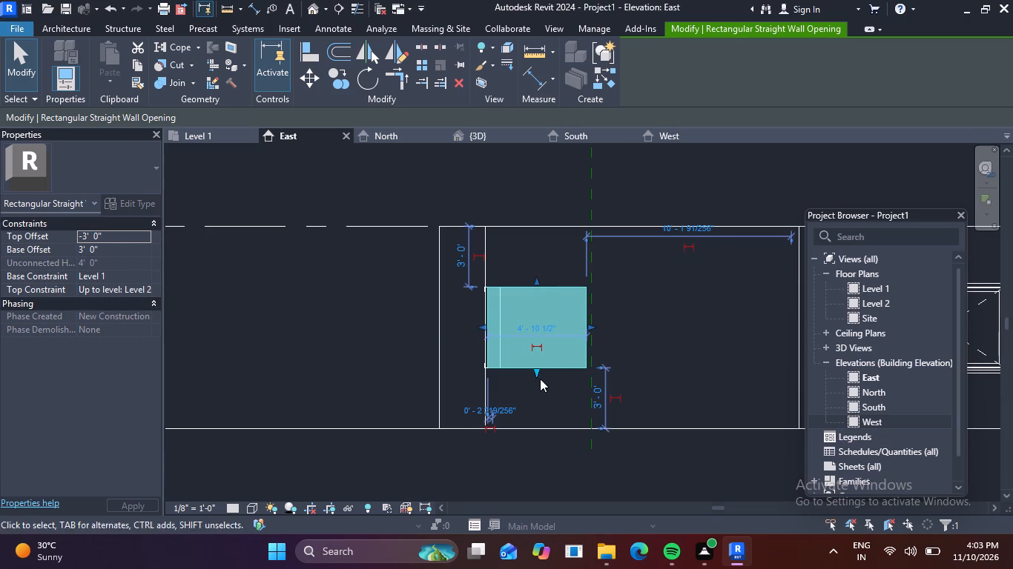
{"action": "scroll", "coordinate": [541, 369], "scroll_direction": "up", "scroll_amount": 5}
{"action": "scroll", "coordinate": [545, 334], "scroll_direction": "down", "scroll_amount": 2}
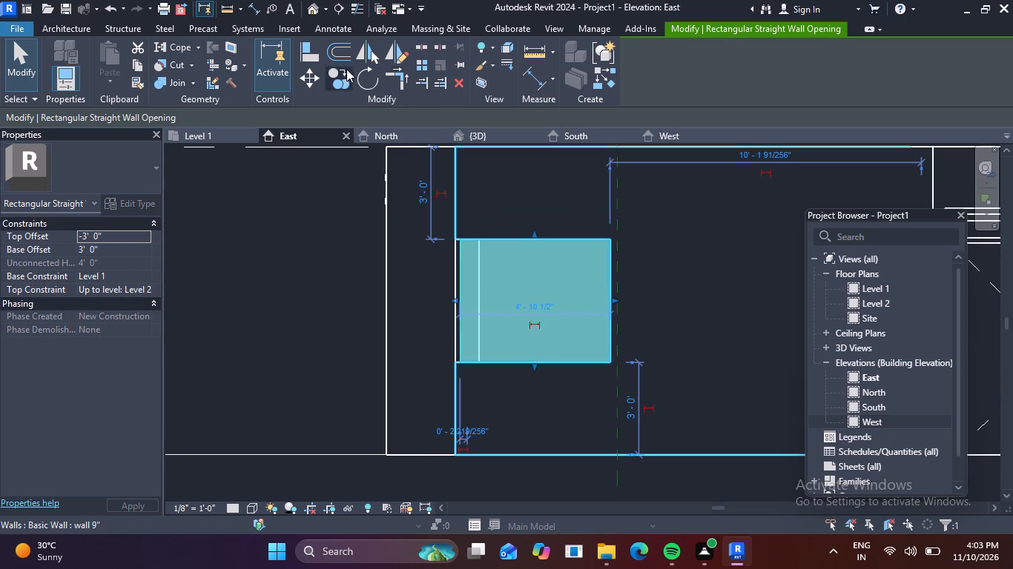
Check the W1 corner in 3D and select the adjoining south wall opening.
{"action": "left_click", "coordinate": [314, 13]}
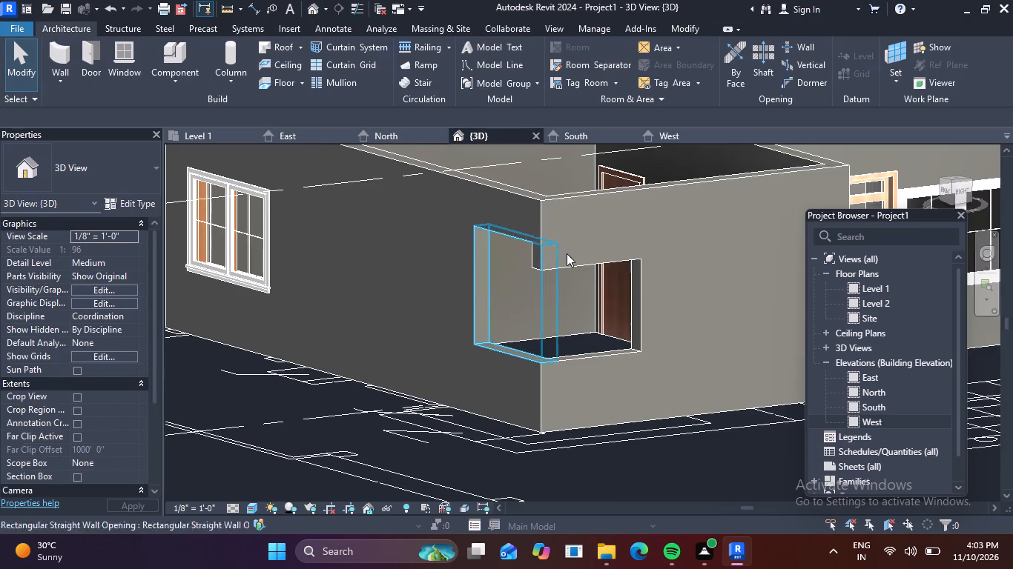
{"action": "scroll", "coordinate": [516, 279], "scroll_direction": "up", "scroll_amount": 1}
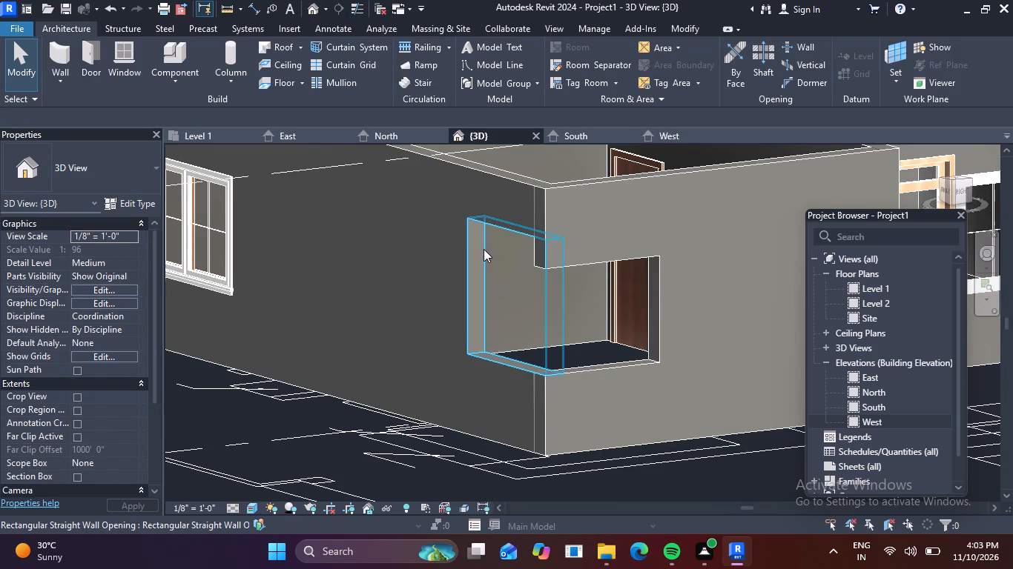
{"action": "left_click", "coordinate": [481, 250]}
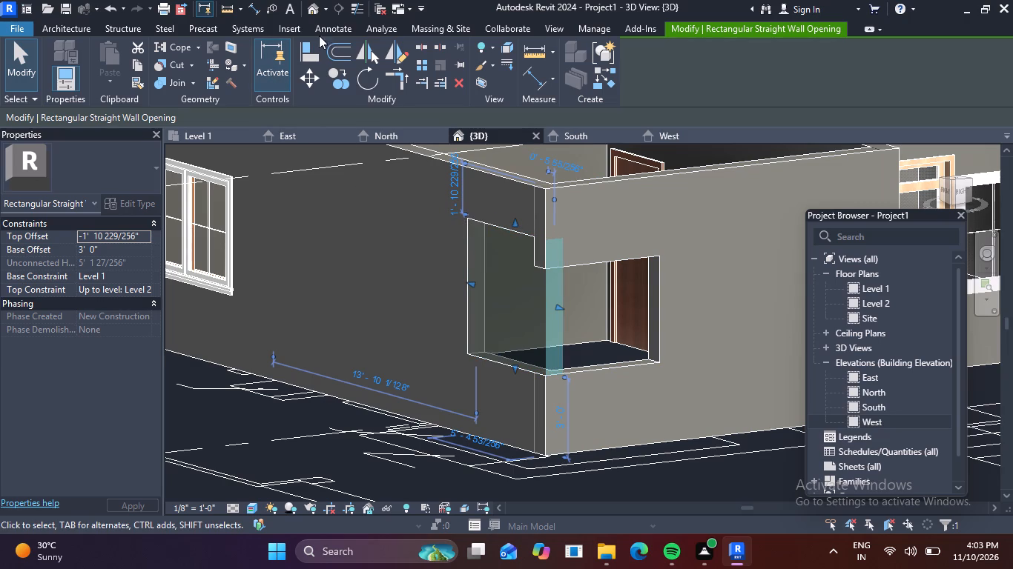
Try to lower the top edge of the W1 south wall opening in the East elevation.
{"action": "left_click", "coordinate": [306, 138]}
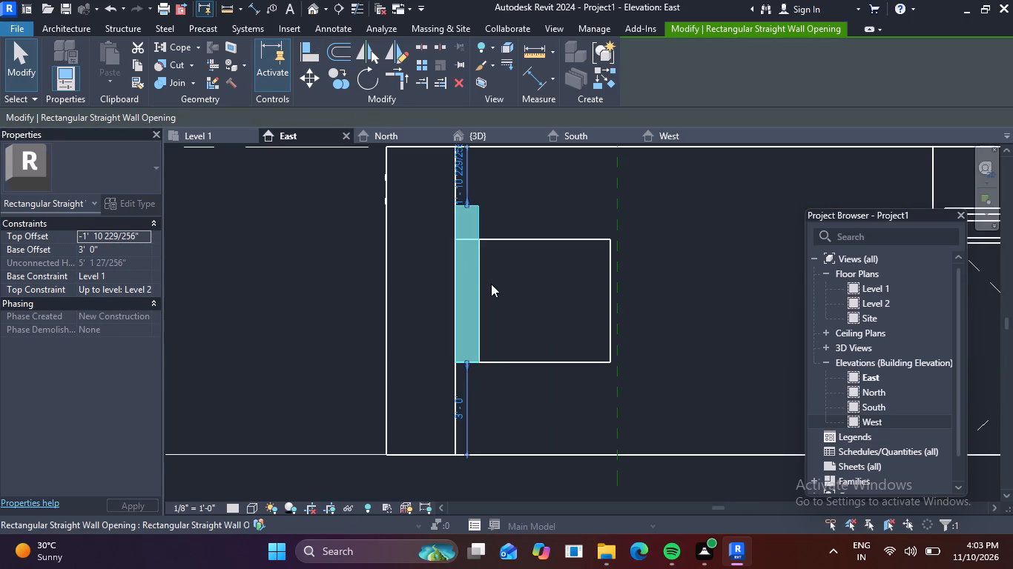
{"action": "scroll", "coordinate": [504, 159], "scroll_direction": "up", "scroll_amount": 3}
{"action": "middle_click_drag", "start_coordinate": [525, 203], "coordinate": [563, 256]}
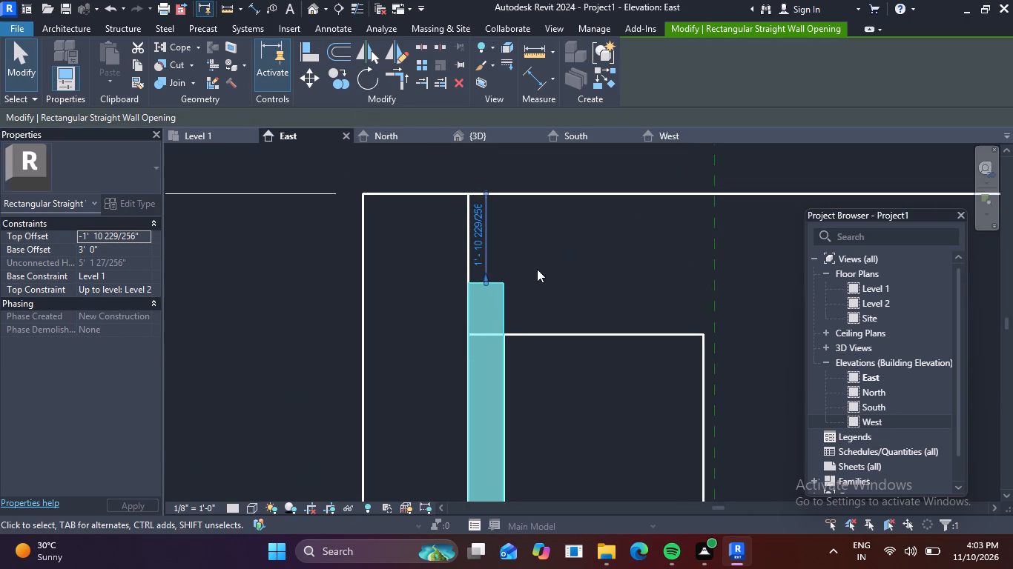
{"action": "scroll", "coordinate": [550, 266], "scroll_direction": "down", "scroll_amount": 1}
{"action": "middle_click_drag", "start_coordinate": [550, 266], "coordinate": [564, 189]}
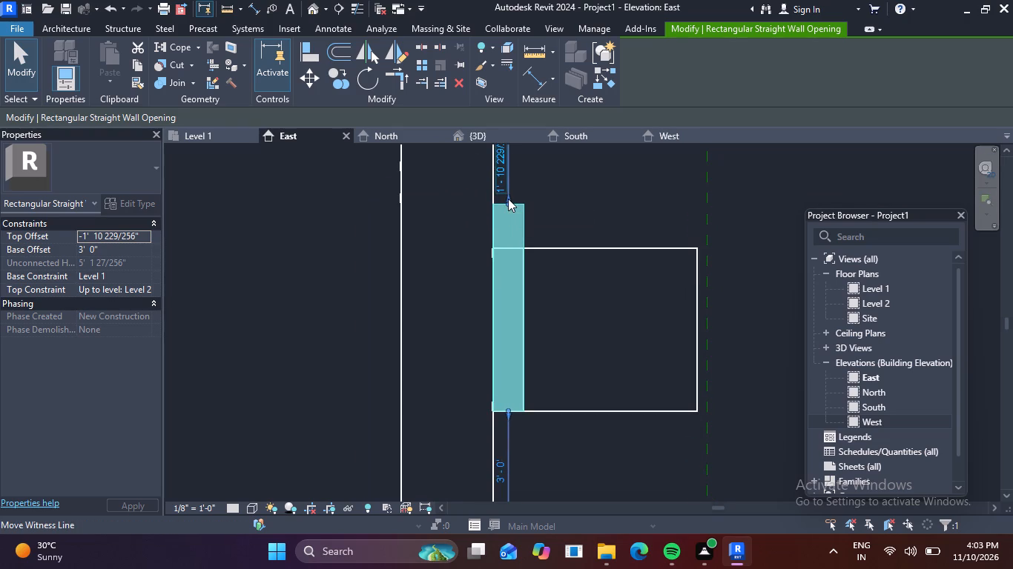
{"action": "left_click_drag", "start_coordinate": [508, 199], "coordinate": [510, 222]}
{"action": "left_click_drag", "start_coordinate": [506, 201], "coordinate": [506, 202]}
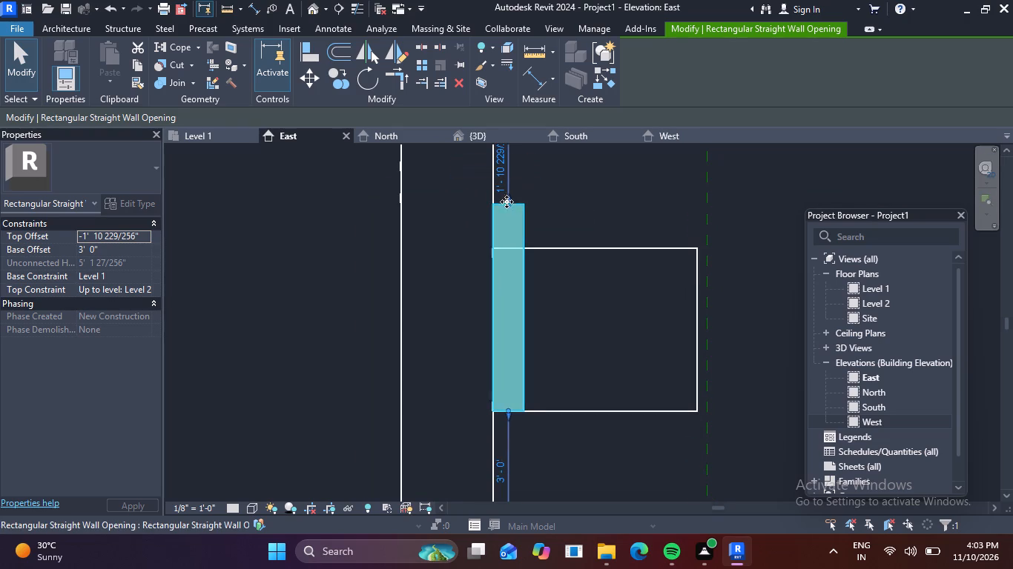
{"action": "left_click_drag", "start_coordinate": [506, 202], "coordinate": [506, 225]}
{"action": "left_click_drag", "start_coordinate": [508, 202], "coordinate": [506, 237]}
In the South elevation, lower the W1 south wall opening's top edge to 3' below Level 2 and check the corner in 3D.
{"action": "left_click", "coordinate": [390, 137]}
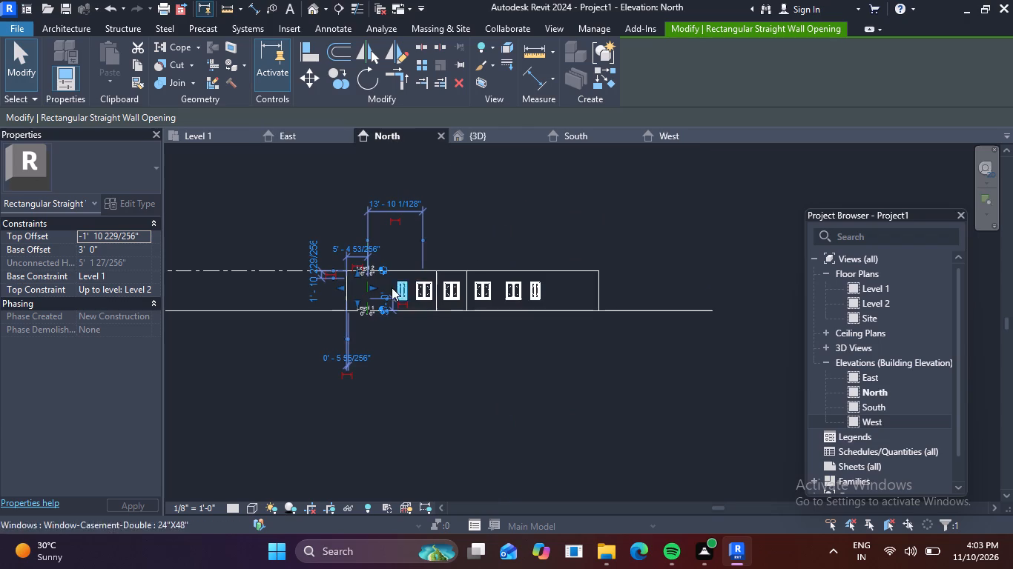
{"action": "scroll", "coordinate": [387, 283], "scroll_direction": "up", "scroll_amount": 10}
{"action": "scroll", "coordinate": [449, 242], "scroll_direction": "down", "scroll_amount": 4}
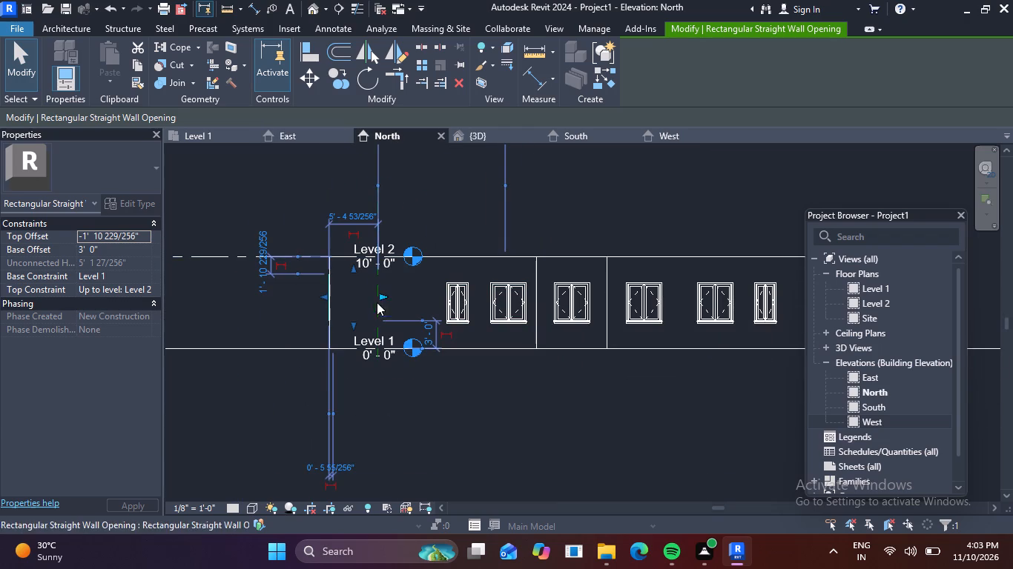
{"action": "left_click", "coordinate": [575, 137]}
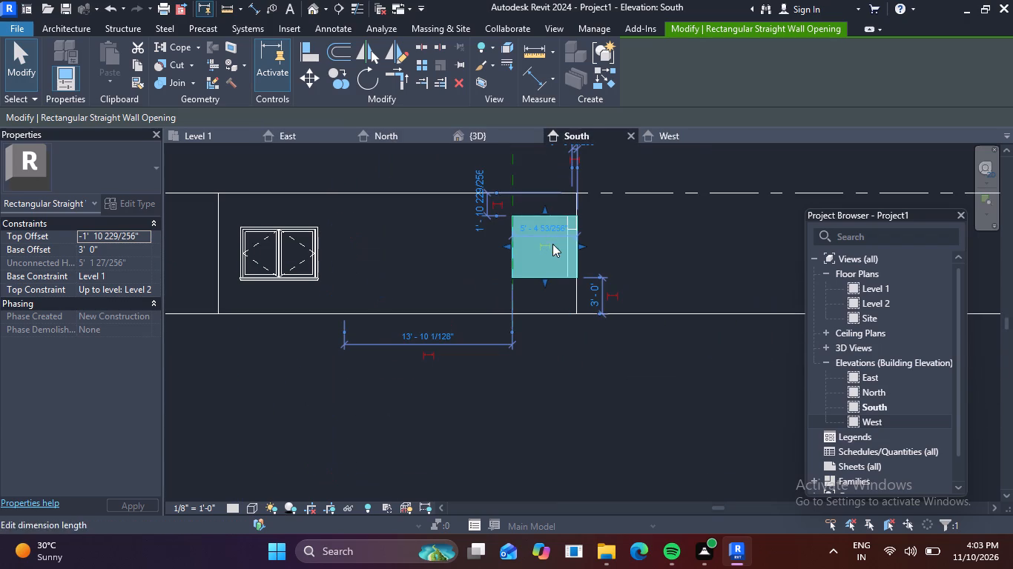
{"action": "middle_click_drag", "start_coordinate": [611, 239], "coordinate": [598, 283]}
{"action": "scroll", "coordinate": [555, 244], "scroll_direction": "up", "scroll_amount": 4}
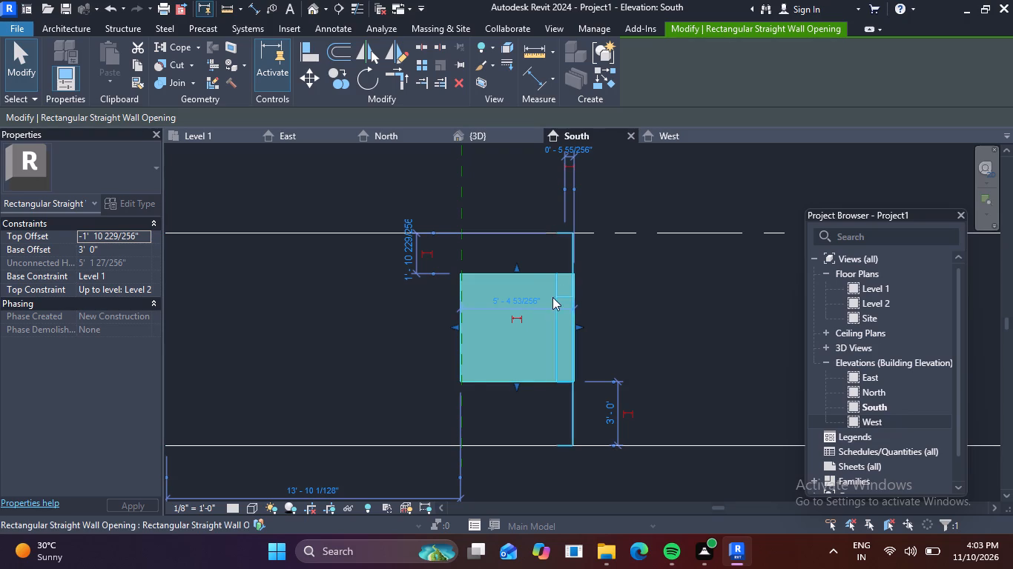
{"action": "left_click_drag", "start_coordinate": [518, 264], "coordinate": [518, 298]}
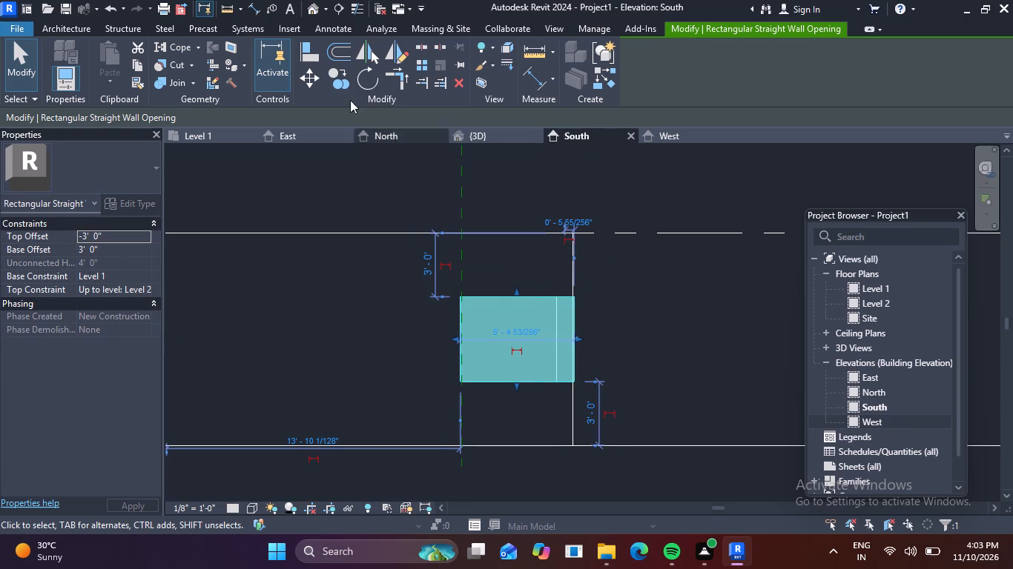
{"action": "left_click", "coordinate": [313, 12]}
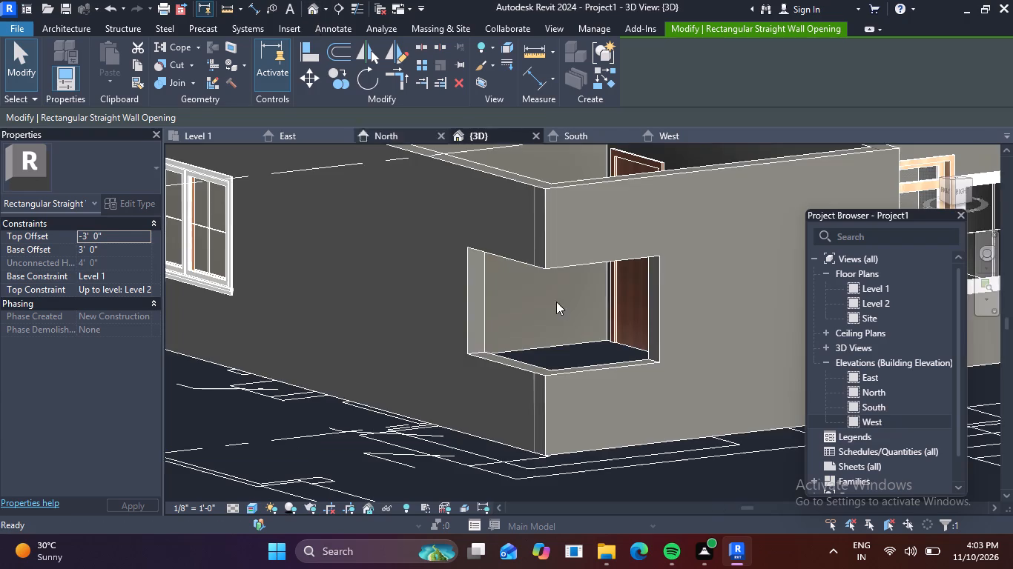
{"action": "scroll", "coordinate": [573, 321], "scroll_direction": "down", "scroll_amount": 2}
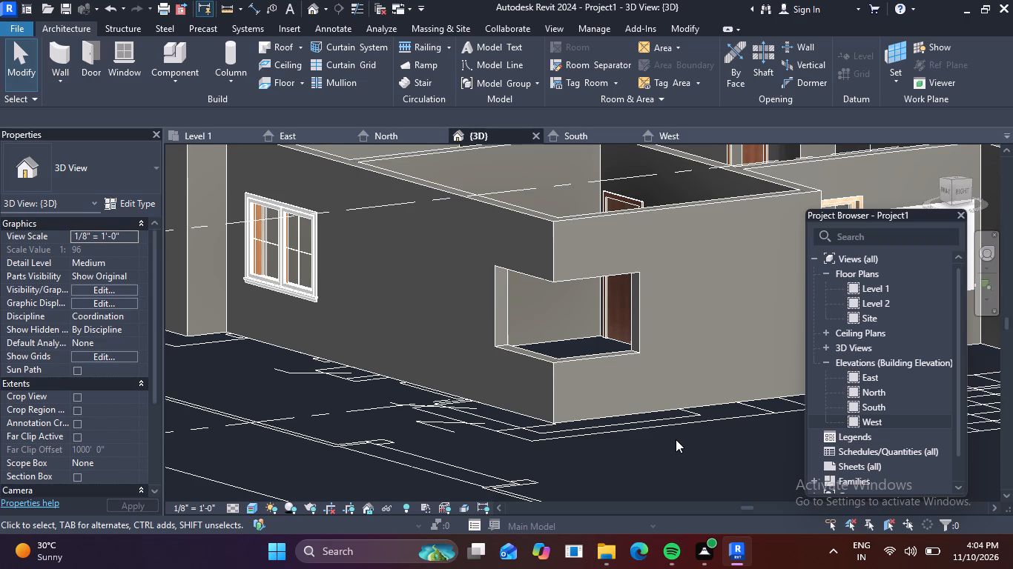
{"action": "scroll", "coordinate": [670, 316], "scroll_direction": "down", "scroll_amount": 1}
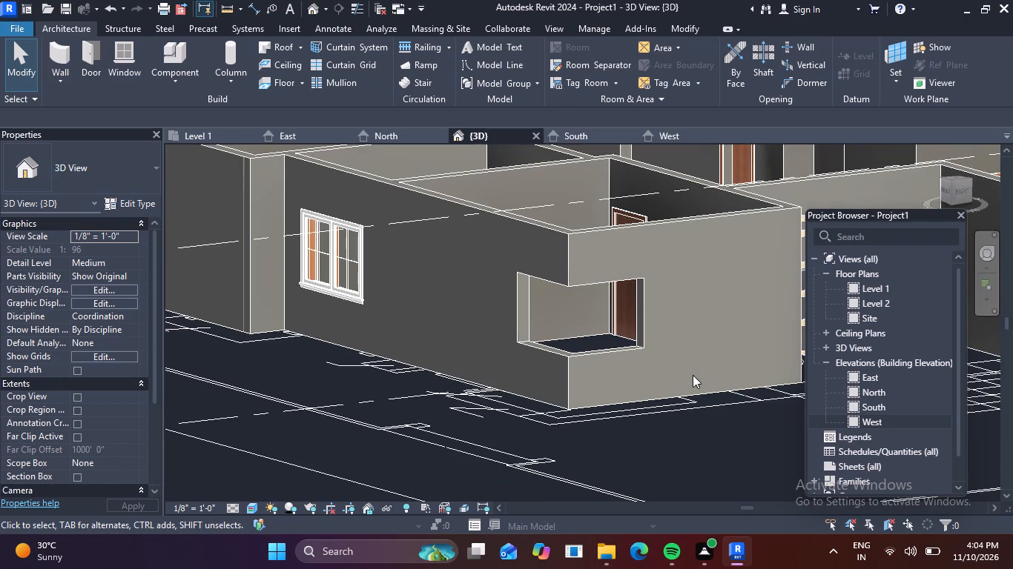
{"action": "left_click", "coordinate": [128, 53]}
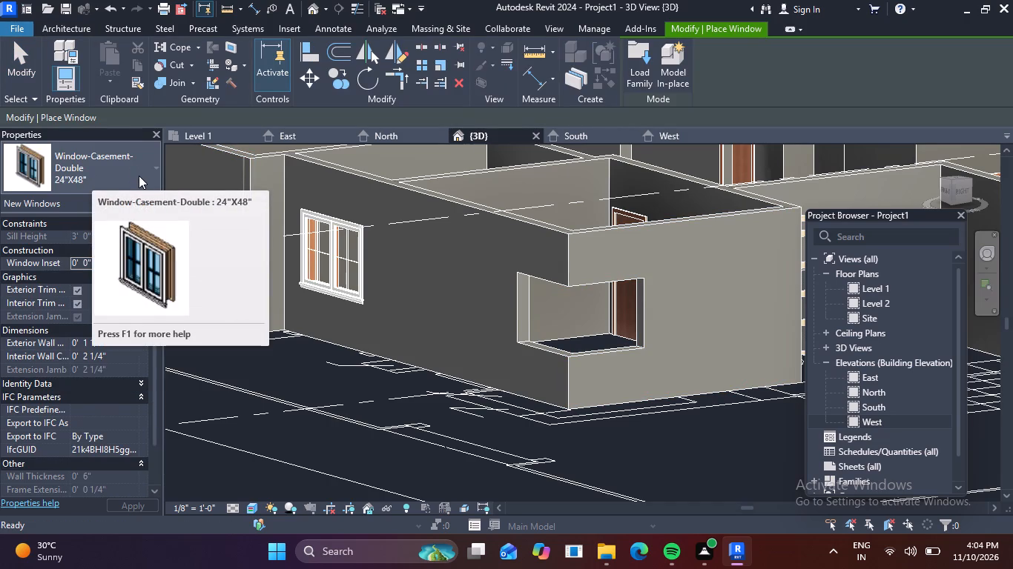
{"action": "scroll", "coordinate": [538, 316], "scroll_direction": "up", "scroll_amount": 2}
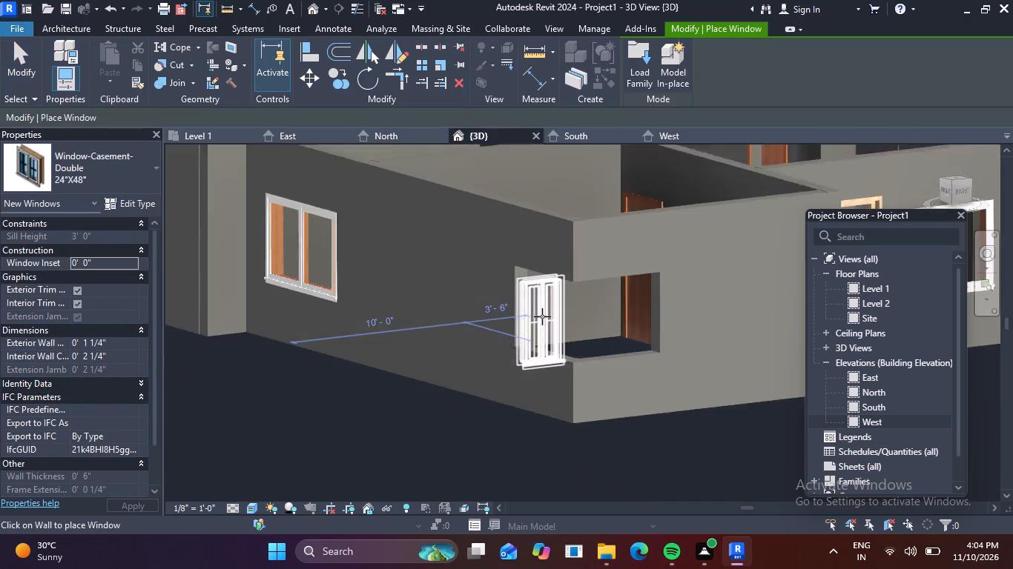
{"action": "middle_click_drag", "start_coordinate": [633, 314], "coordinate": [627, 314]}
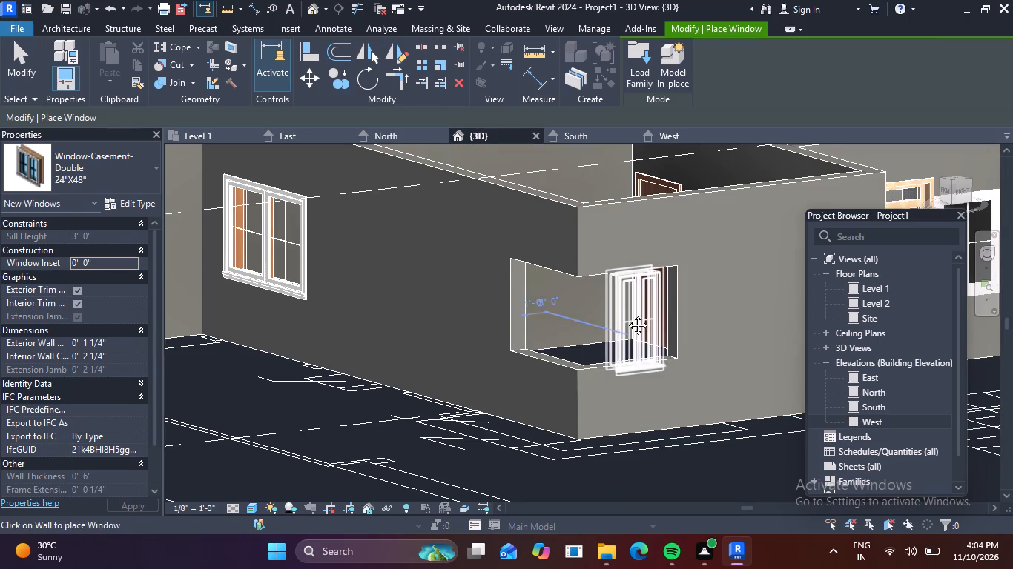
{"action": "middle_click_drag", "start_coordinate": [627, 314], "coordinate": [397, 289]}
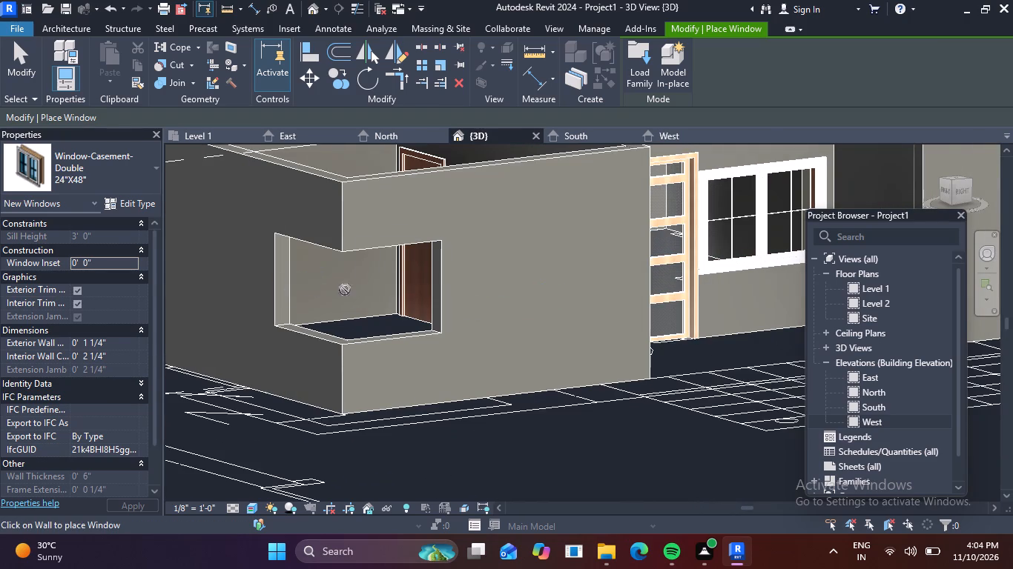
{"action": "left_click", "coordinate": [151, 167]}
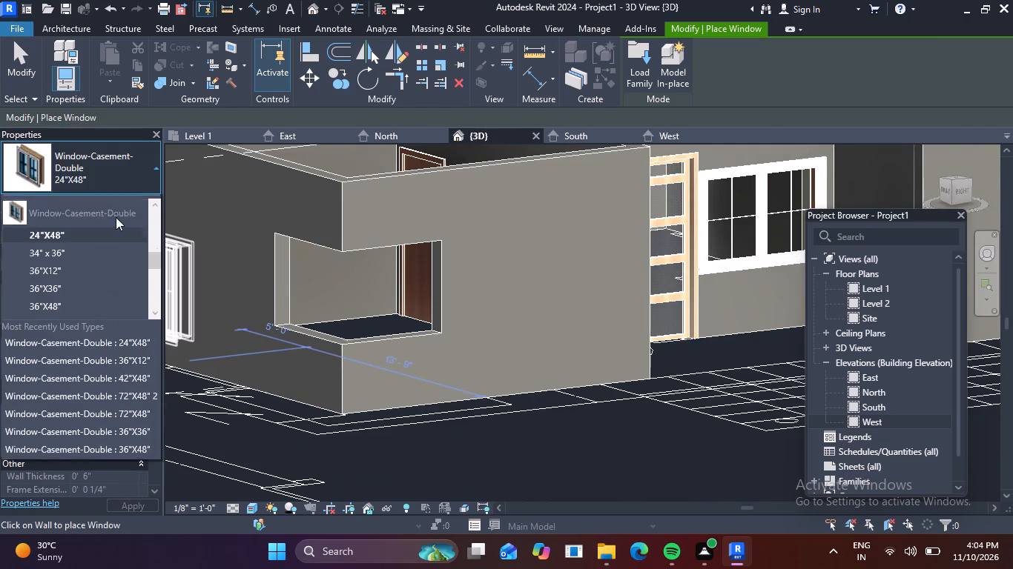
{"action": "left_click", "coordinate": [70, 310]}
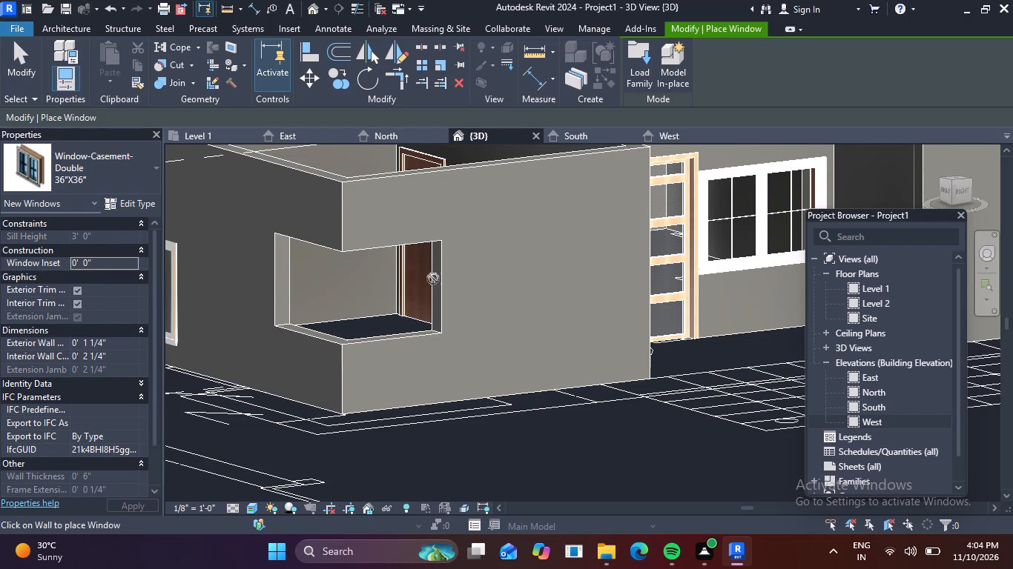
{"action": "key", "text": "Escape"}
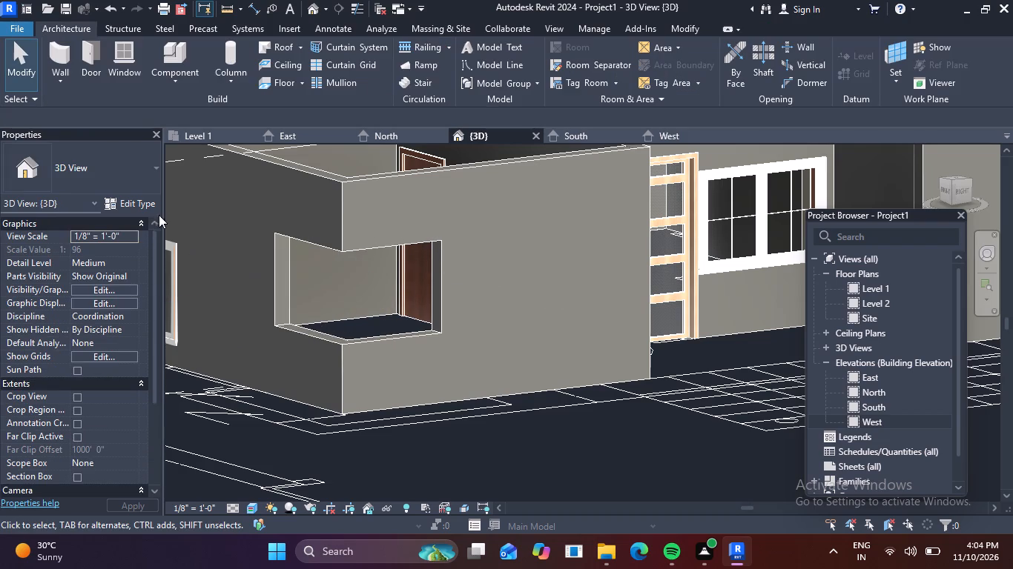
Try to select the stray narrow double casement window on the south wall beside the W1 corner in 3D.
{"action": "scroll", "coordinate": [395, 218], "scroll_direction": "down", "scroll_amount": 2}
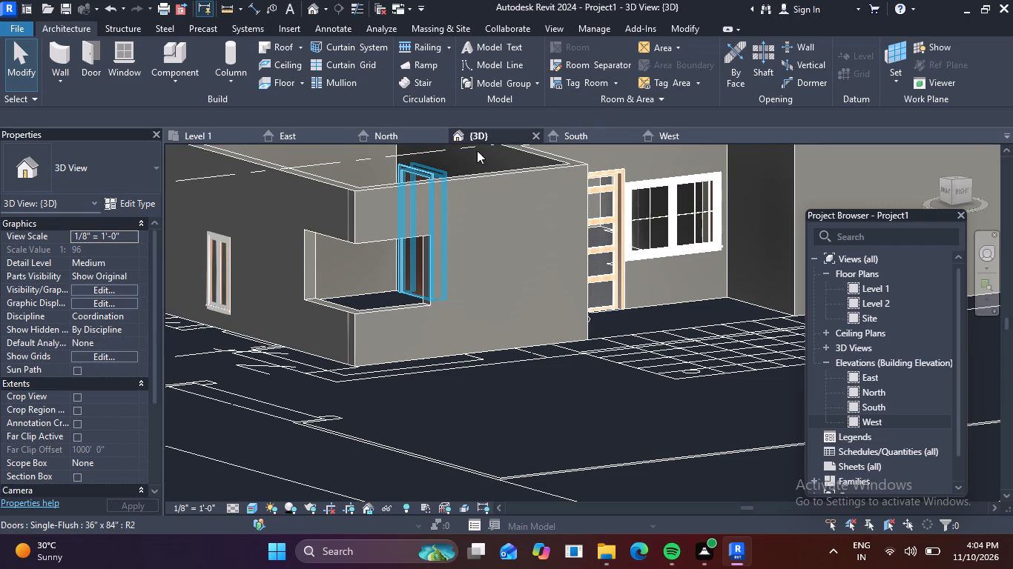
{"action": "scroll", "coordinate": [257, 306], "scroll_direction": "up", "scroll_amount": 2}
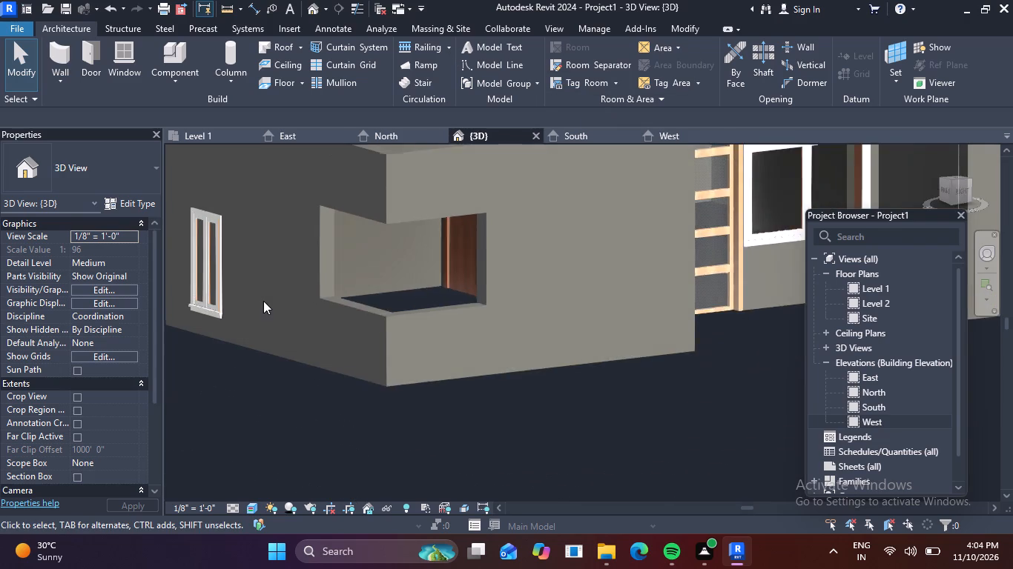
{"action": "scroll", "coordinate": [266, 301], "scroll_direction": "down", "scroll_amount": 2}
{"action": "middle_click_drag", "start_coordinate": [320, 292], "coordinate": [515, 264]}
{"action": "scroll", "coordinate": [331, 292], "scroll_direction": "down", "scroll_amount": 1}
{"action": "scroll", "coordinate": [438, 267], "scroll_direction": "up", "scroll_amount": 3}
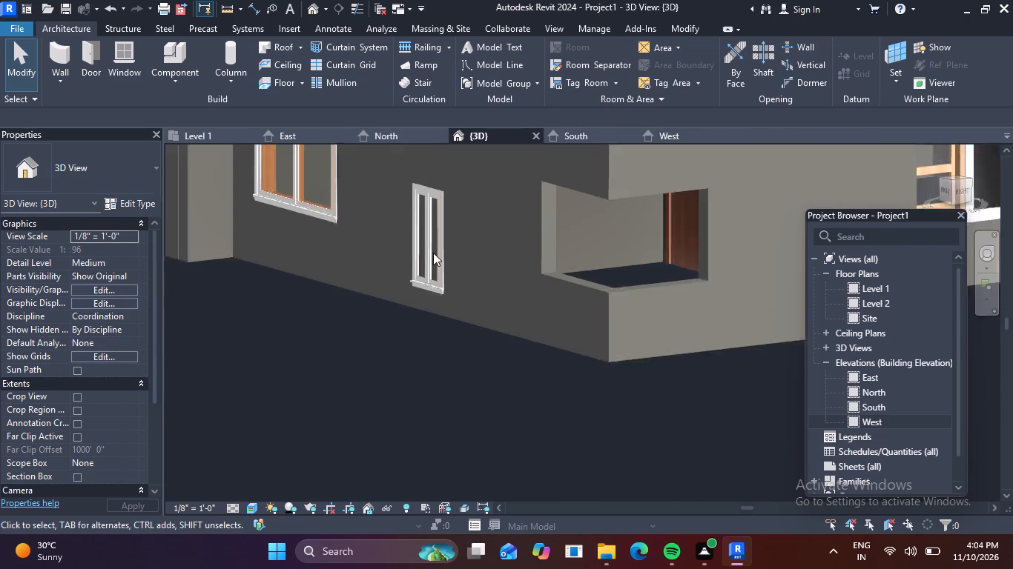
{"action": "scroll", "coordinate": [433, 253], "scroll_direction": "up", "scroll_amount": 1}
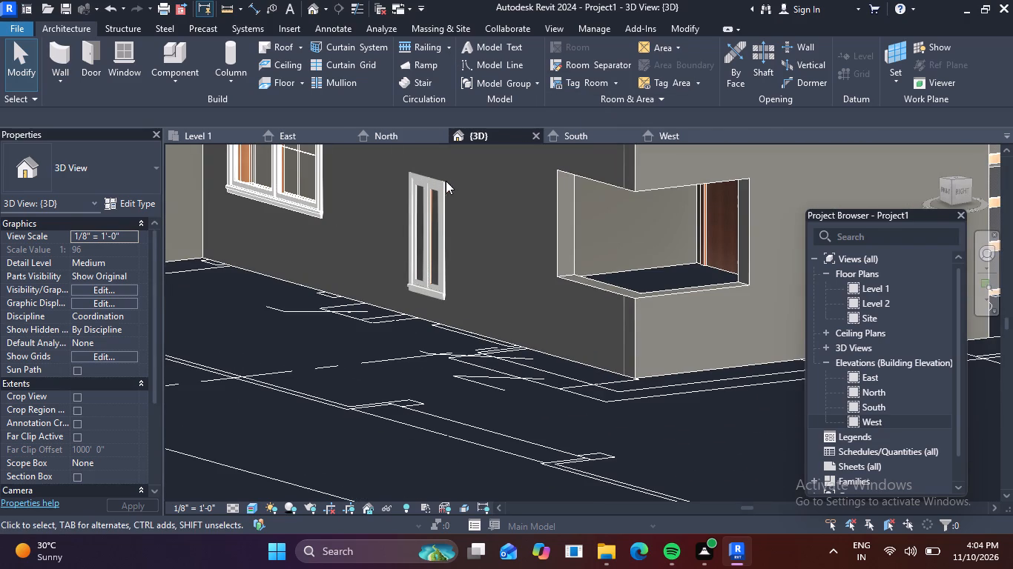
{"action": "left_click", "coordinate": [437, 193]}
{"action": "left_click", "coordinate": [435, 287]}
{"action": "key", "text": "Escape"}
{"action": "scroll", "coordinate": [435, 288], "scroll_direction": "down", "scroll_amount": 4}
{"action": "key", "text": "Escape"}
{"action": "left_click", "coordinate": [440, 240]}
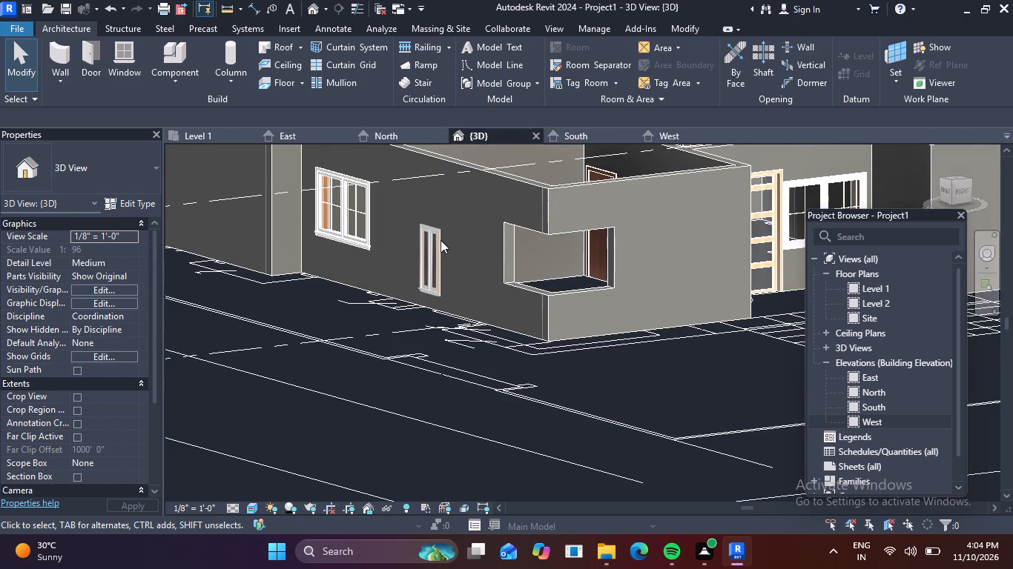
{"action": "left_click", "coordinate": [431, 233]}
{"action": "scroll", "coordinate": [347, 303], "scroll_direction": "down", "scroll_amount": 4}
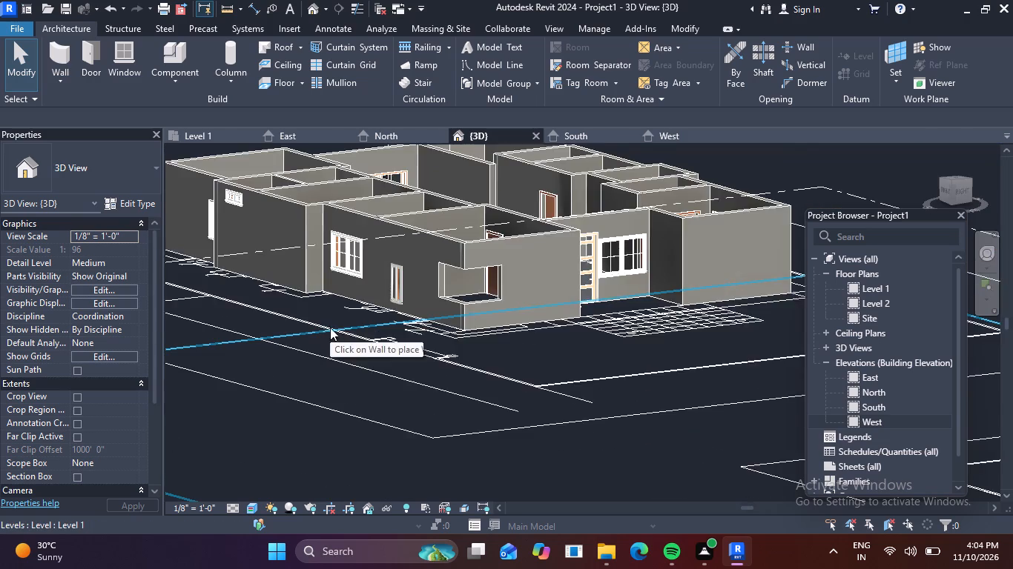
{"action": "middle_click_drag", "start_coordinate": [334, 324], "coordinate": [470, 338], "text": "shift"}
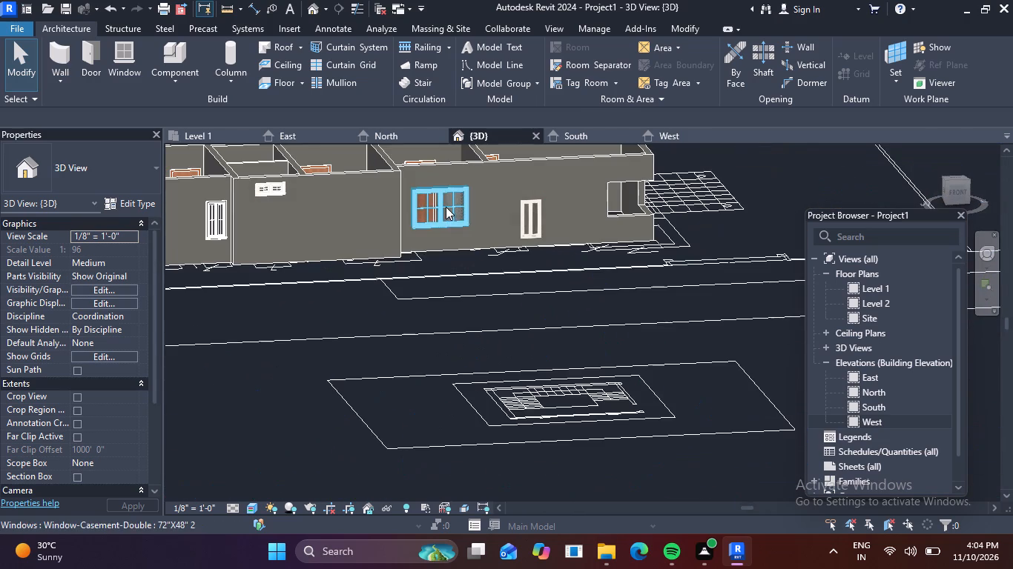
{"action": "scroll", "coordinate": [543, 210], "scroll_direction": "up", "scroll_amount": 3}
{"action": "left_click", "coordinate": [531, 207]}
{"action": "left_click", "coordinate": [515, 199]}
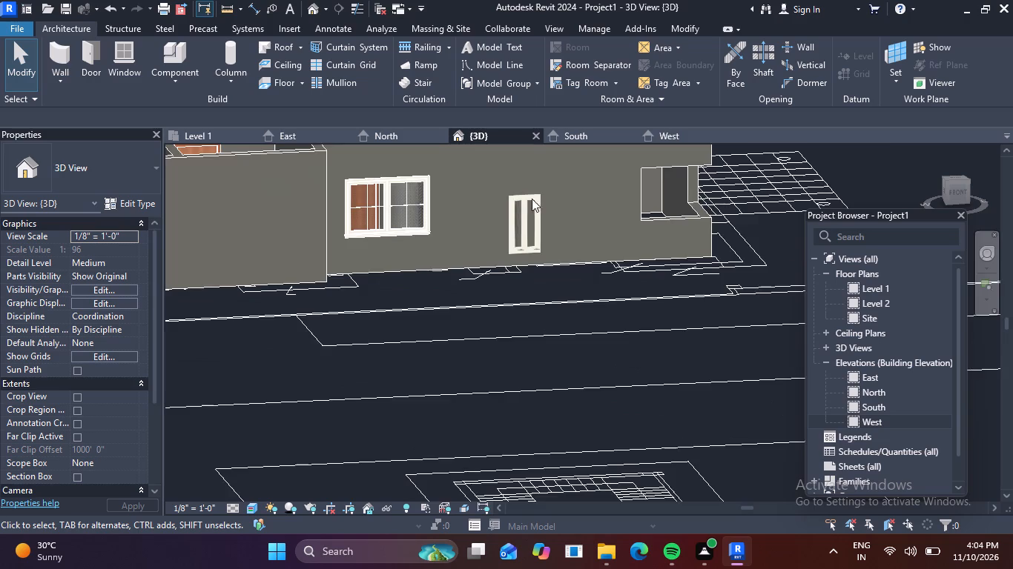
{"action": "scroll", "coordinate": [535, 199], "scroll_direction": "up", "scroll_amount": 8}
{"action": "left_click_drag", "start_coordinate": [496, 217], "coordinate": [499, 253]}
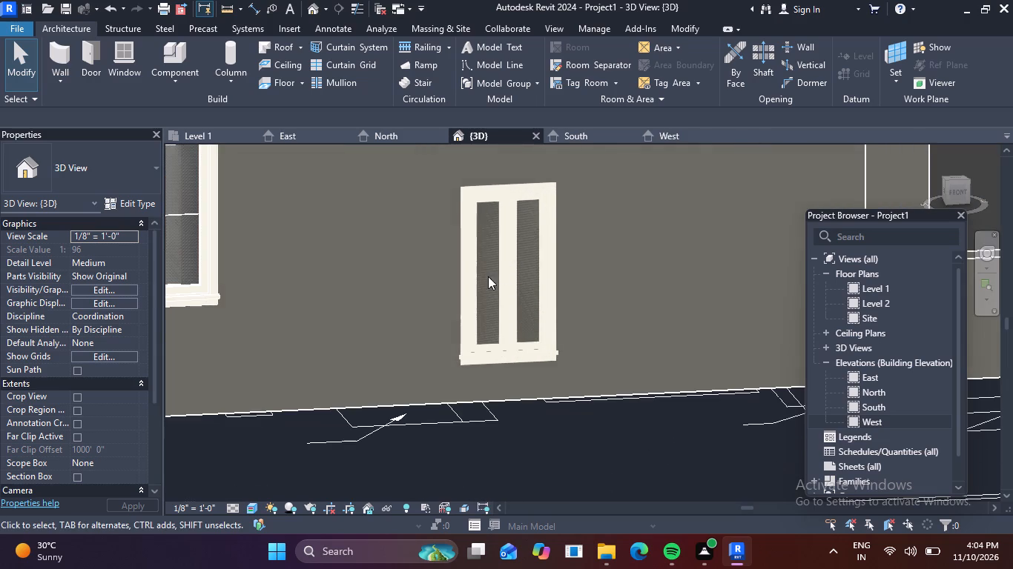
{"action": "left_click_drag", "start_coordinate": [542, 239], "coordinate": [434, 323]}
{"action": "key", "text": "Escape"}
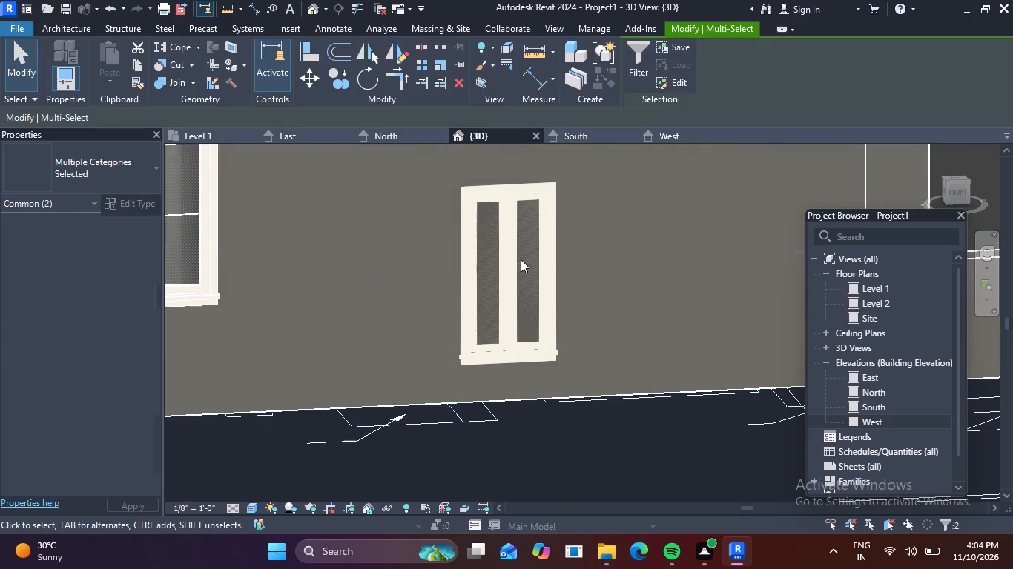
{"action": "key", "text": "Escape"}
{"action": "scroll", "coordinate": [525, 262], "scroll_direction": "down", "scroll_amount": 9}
Undo the recent edits back past the W1 corner openings and the stray window, and check the solid walls in 3D.
{"action": "key", "text": "ctrl+z"}
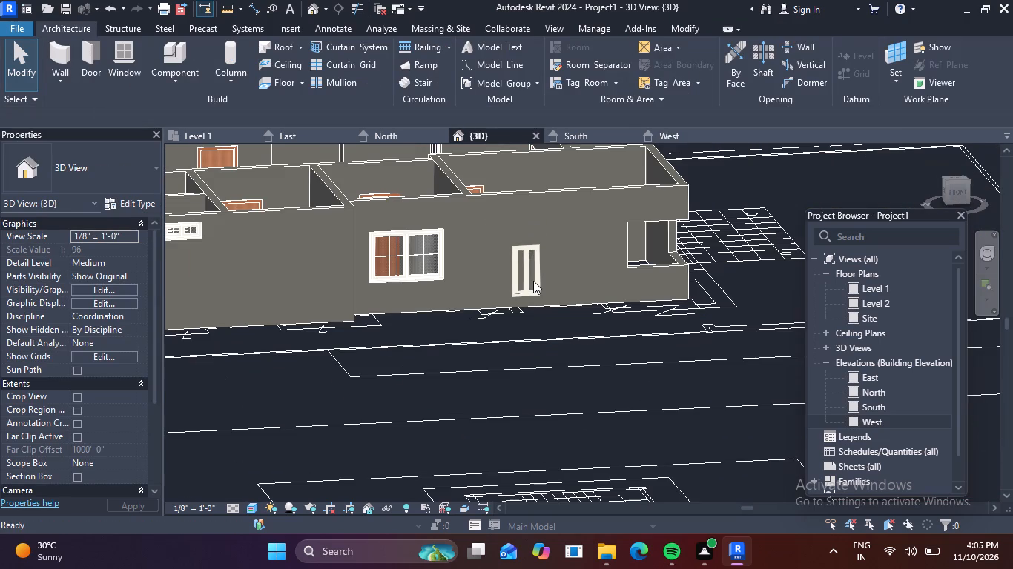
{"action": "key", "text": "ctrl+z"}
{"action": "key", "text": "ctrl+z"}
{"action": "key", "text": "ctrl+z"}
{"action": "key", "text": "ctrl+z"}
{"action": "key", "text": "ctrl+z"}
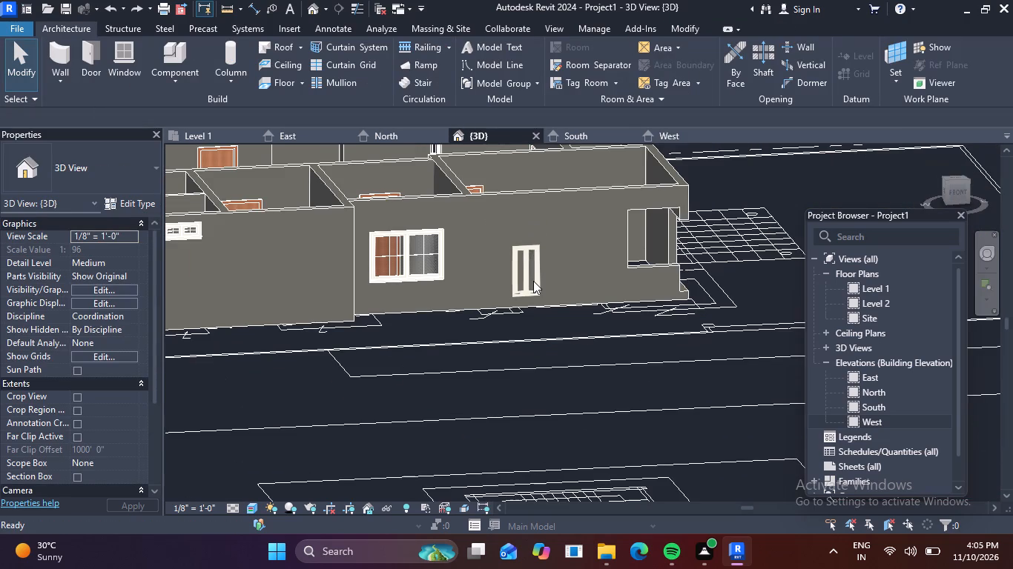
{"action": "key", "text": "ctrl+z"}
{"action": "key", "text": "ctrl+z"}
{"action": "key", "text": "ctrl+z"}
{"action": "key", "text": "ctrl+z"}
{"action": "key", "text": "ctrl+z"}
{"action": "key", "text": "ctrl+z"}
{"action": "key", "text": "ctrl+z"}
{"action": "key", "text": "ctrl+z"}
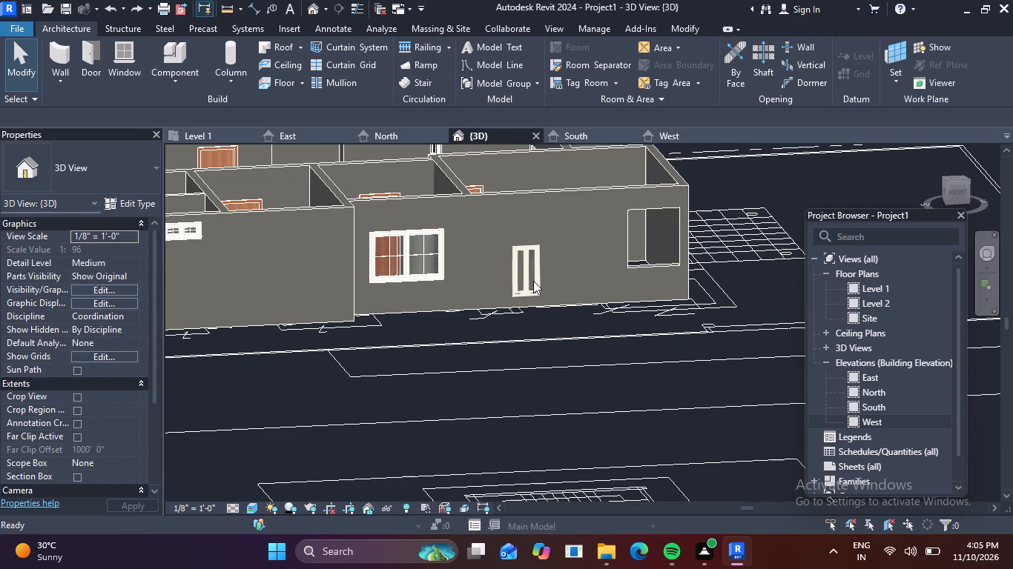
{"action": "key", "text": "ctrl+z"}
{"action": "key", "text": "ctrl+z"}
{"action": "key", "text": "ctrl+z"}
{"action": "key", "text": "ctrl+z"}
{"action": "key", "text": "ctrl+z"}
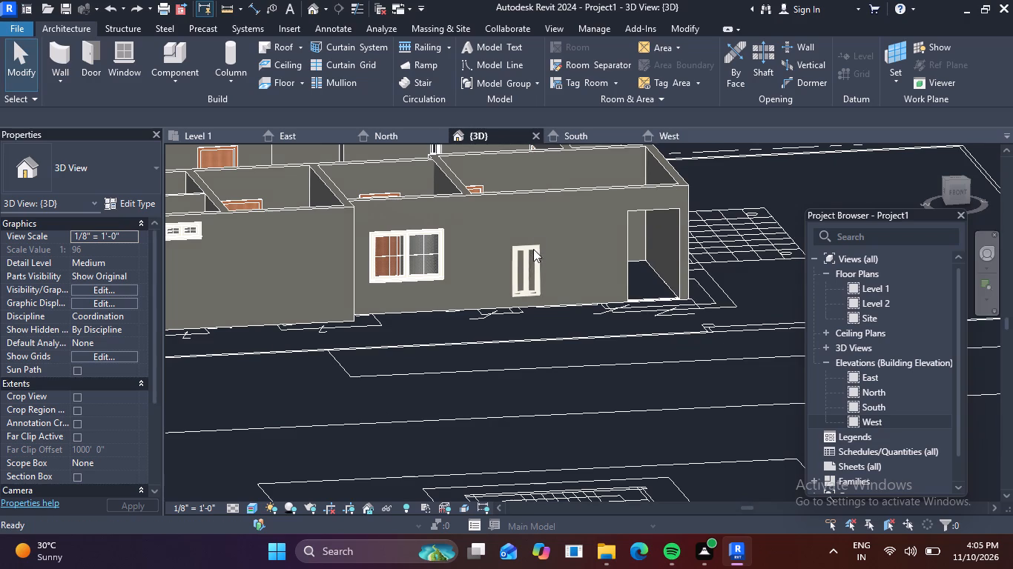
{"action": "key", "text": "ctrl+z"}
{"action": "key", "text": "ctrl+z"}
{"action": "key", "text": "ctrl+z"}
{"action": "key", "text": "ctrl+z"}
{"action": "scroll", "coordinate": [583, 239], "scroll_direction": "down", "scroll_amount": 1}
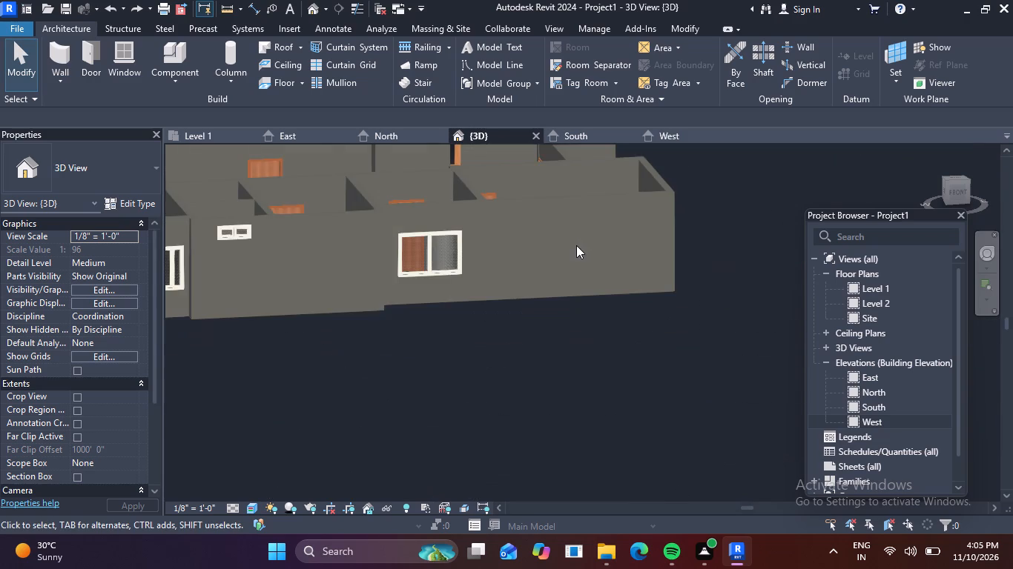
{"action": "middle_click_drag", "start_coordinate": [576, 245], "coordinate": [402, 331]}
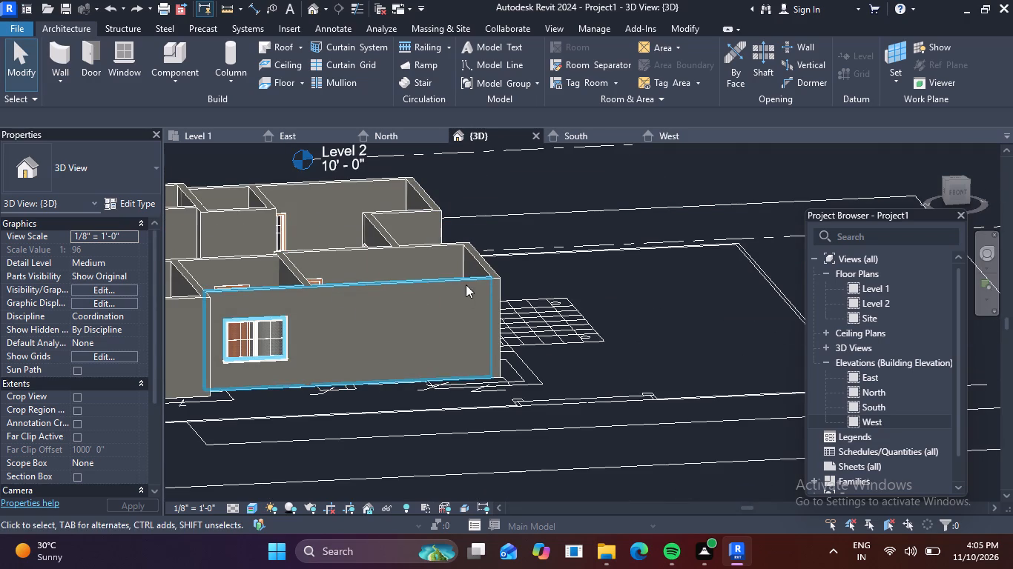
{"action": "scroll", "coordinate": [384, 302], "scroll_direction": "down", "scroll_amount": 3}
{"action": "middle_click_drag", "start_coordinate": [401, 305], "coordinate": [546, 260]}
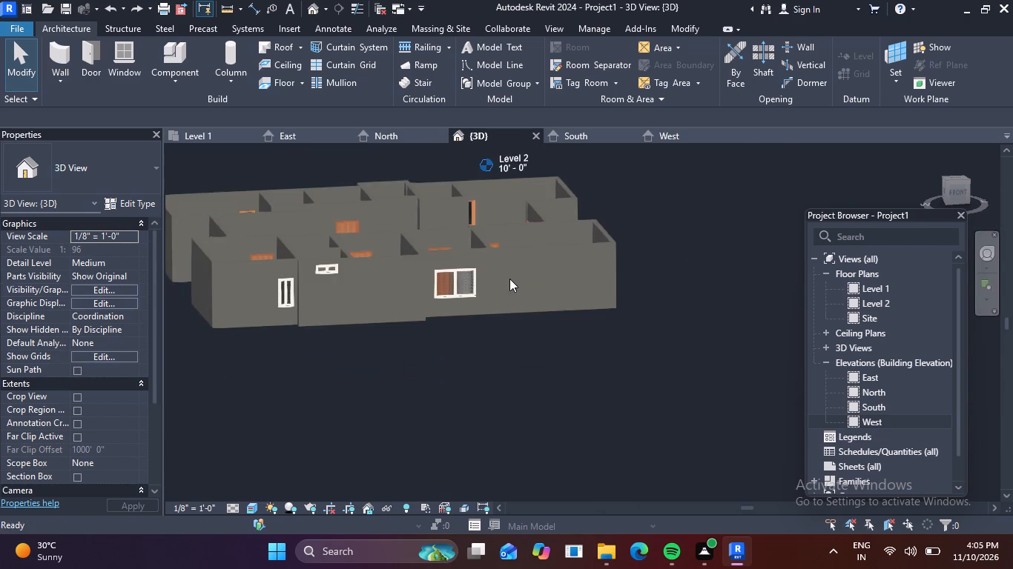
{"action": "middle_click_drag", "start_coordinate": [504, 279], "coordinate": [409, 320]}
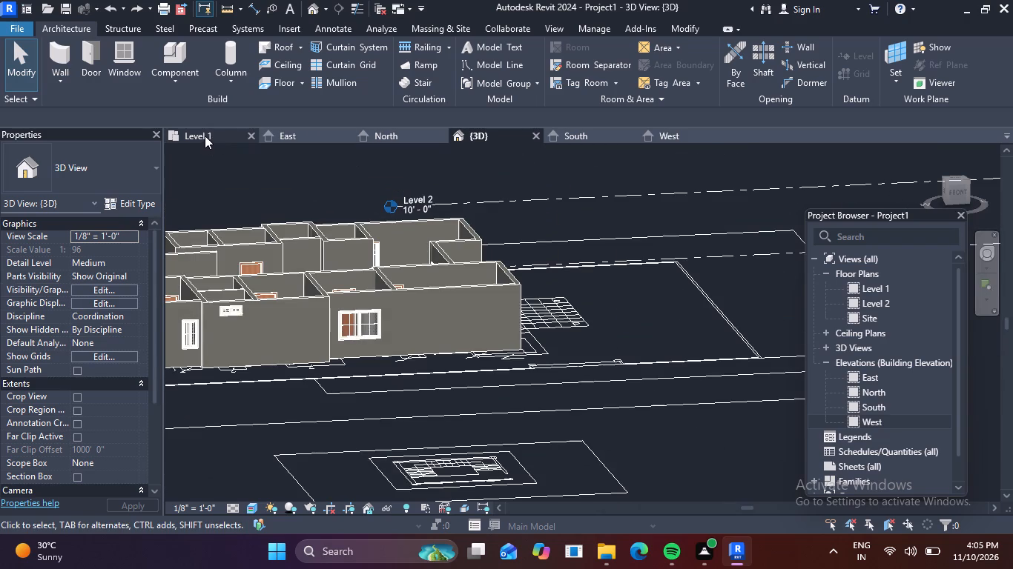
On the Level 1 plan, cut a wall opening in the south wall at W1, from the window's west end to the outer corner.
{"action": "left_click", "coordinate": [205, 136]}
{"action": "scroll", "coordinate": [538, 343], "scroll_direction": "down", "scroll_amount": 2}
{"action": "scroll", "coordinate": [601, 310], "scroll_direction": "up", "scroll_amount": 3}
{"action": "middle_click_drag", "start_coordinate": [598, 311], "coordinate": [598, 312]}
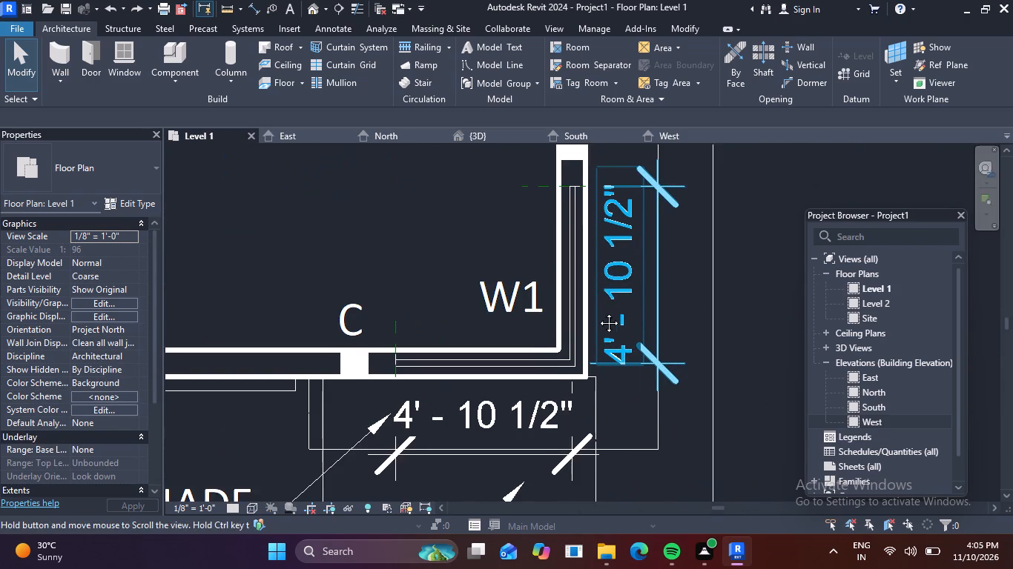
{"action": "middle_click_drag", "start_coordinate": [598, 312], "coordinate": [591, 280]}
{"action": "scroll", "coordinate": [591, 280], "scroll_direction": "up", "scroll_amount": 2}
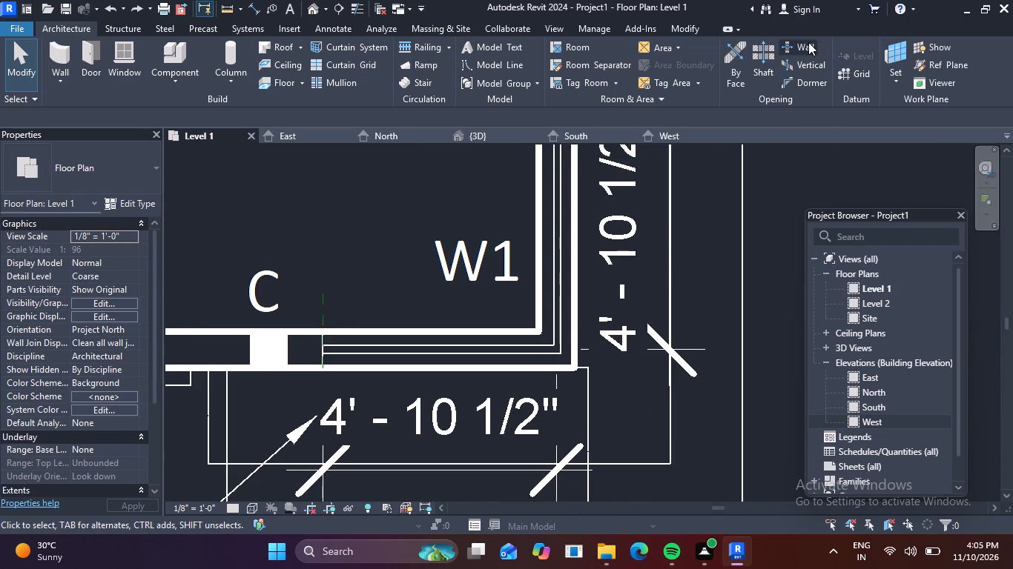
{"action": "left_click", "coordinate": [808, 42]}
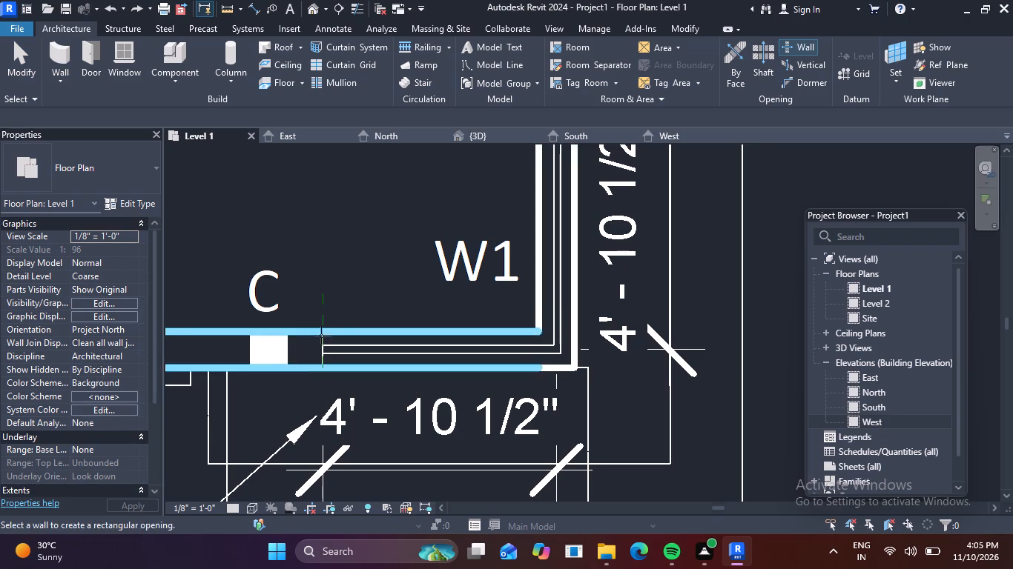
{"action": "left_click_drag", "start_coordinate": [320, 370], "coordinate": [429, 348]}
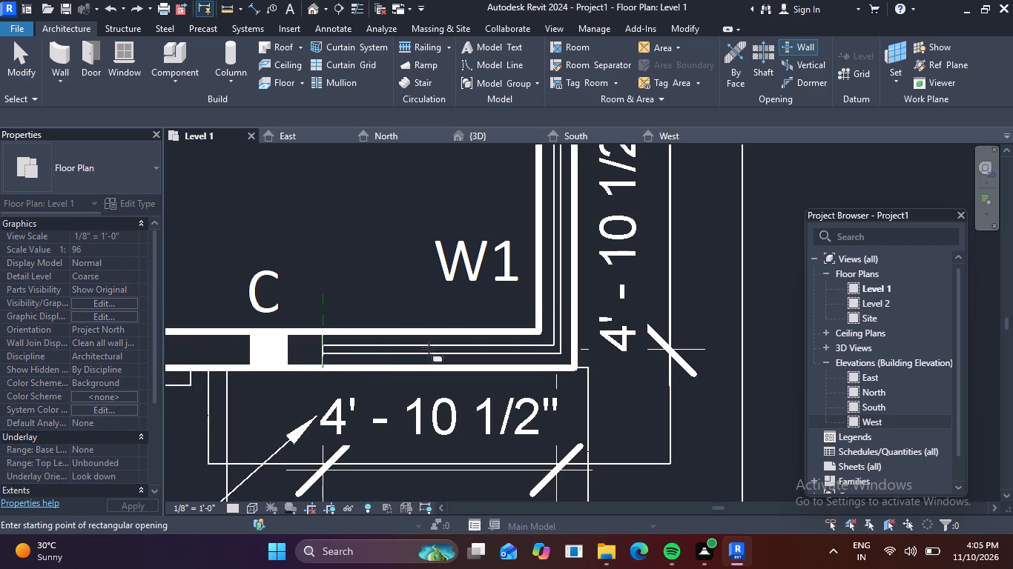
{"action": "left_click_drag", "start_coordinate": [429, 348], "coordinate": [578, 330]}
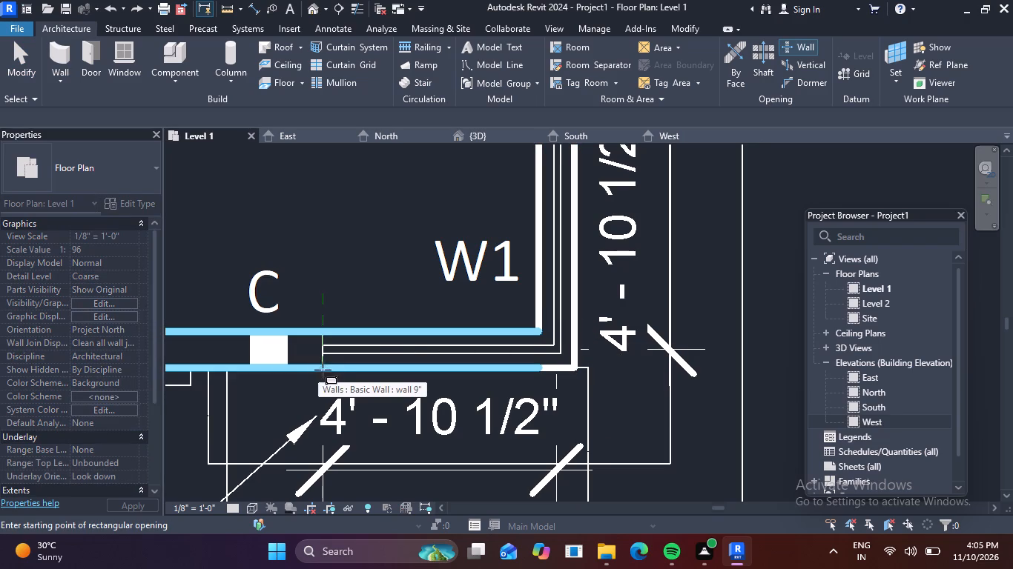
{"action": "left_click_drag", "start_coordinate": [323, 368], "coordinate": [593, 325]}
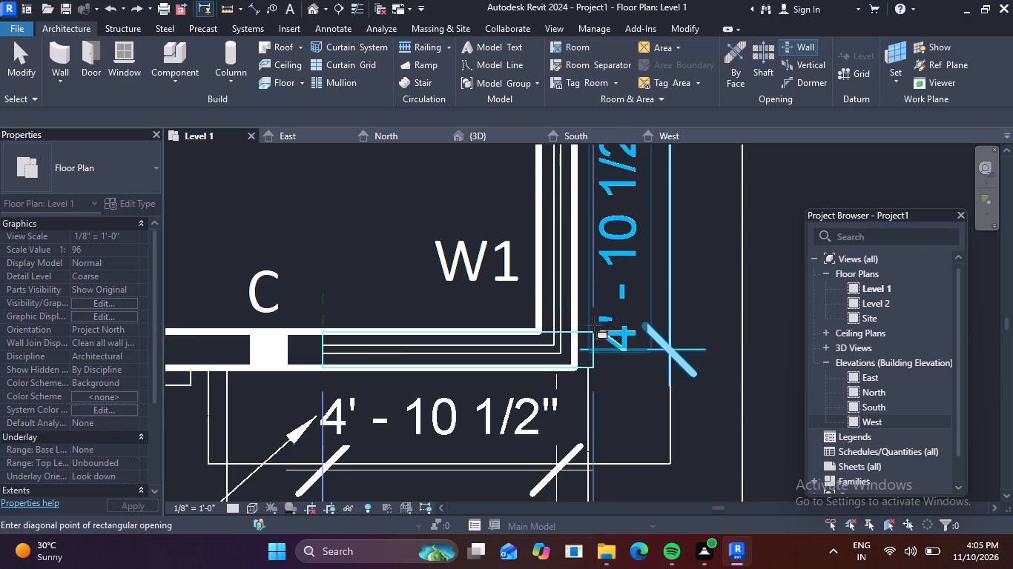
{"action": "left_click_drag", "start_coordinate": [593, 325], "coordinate": [578, 327]}
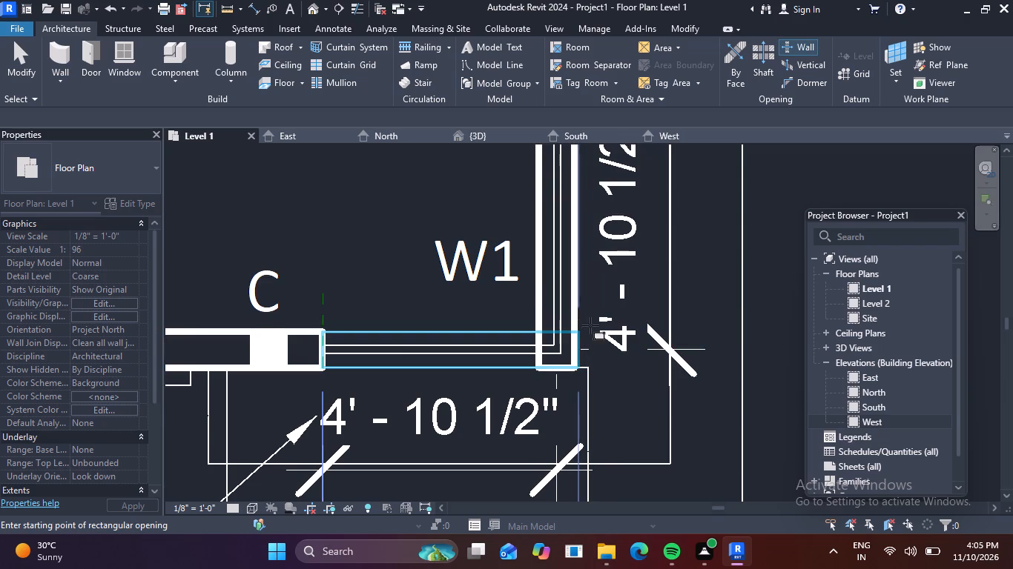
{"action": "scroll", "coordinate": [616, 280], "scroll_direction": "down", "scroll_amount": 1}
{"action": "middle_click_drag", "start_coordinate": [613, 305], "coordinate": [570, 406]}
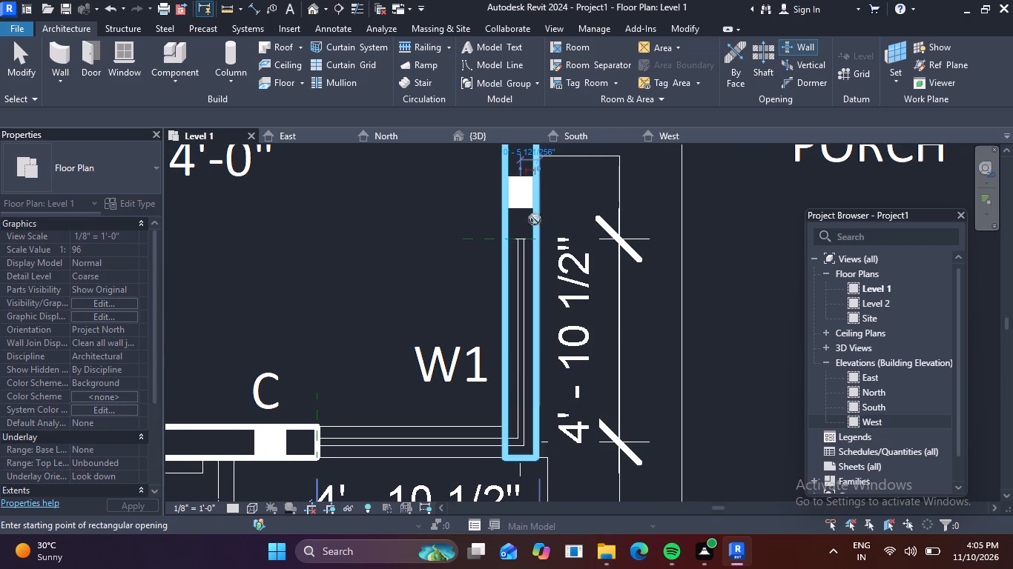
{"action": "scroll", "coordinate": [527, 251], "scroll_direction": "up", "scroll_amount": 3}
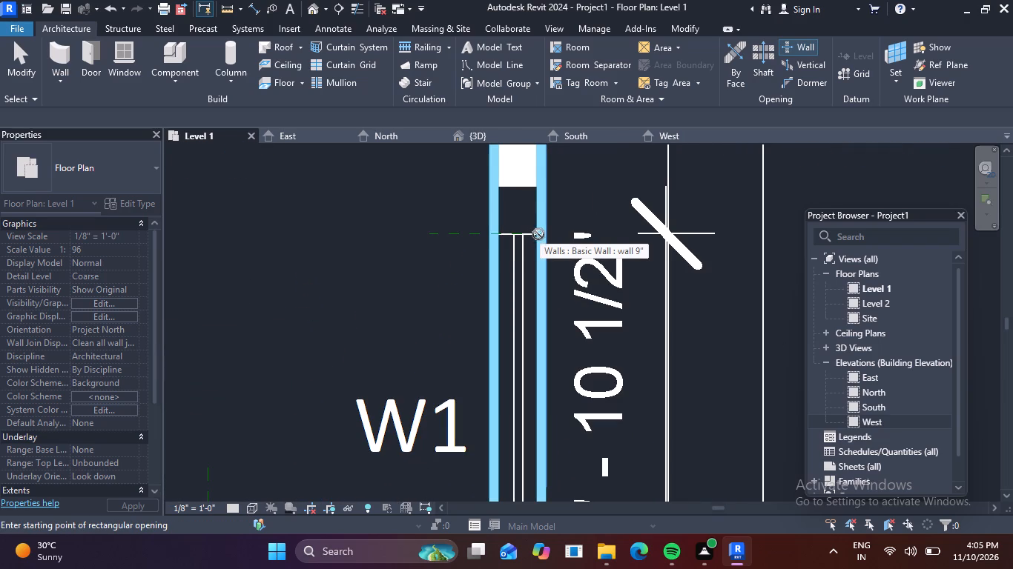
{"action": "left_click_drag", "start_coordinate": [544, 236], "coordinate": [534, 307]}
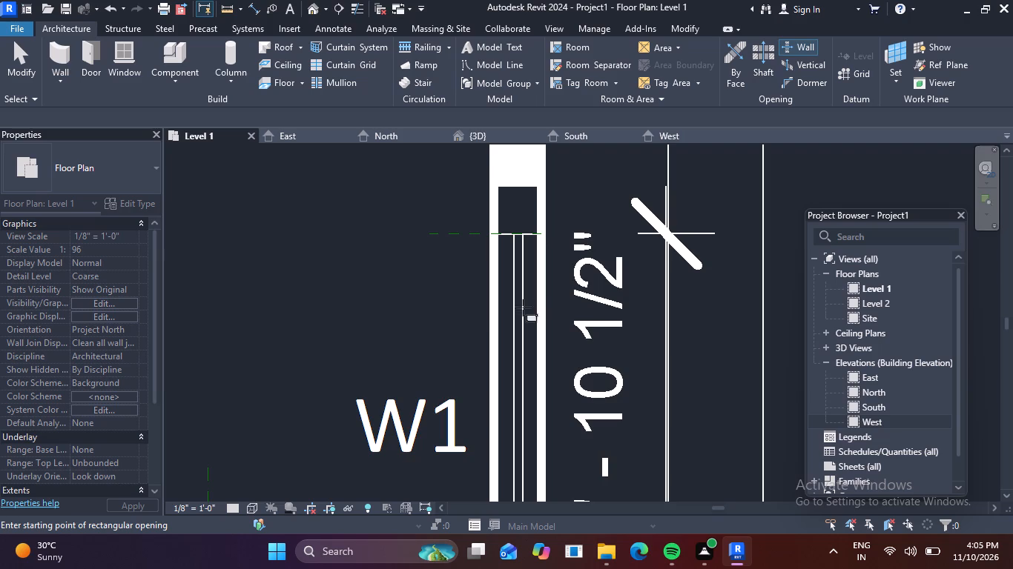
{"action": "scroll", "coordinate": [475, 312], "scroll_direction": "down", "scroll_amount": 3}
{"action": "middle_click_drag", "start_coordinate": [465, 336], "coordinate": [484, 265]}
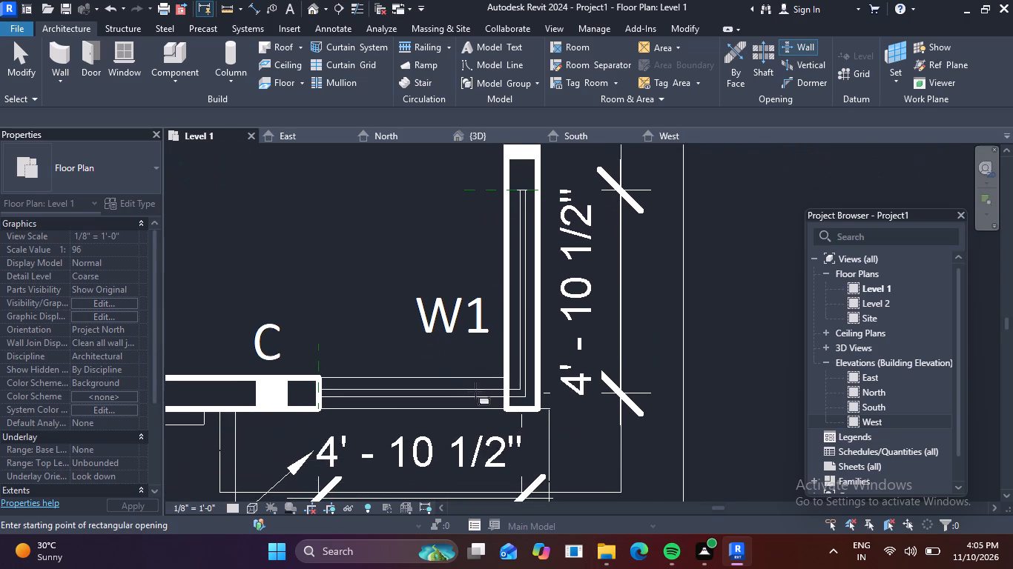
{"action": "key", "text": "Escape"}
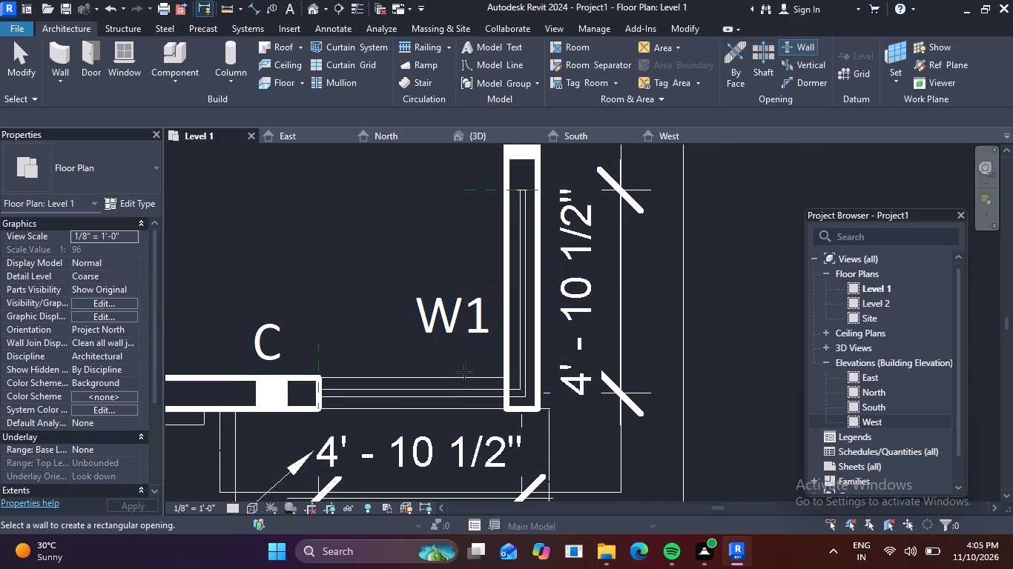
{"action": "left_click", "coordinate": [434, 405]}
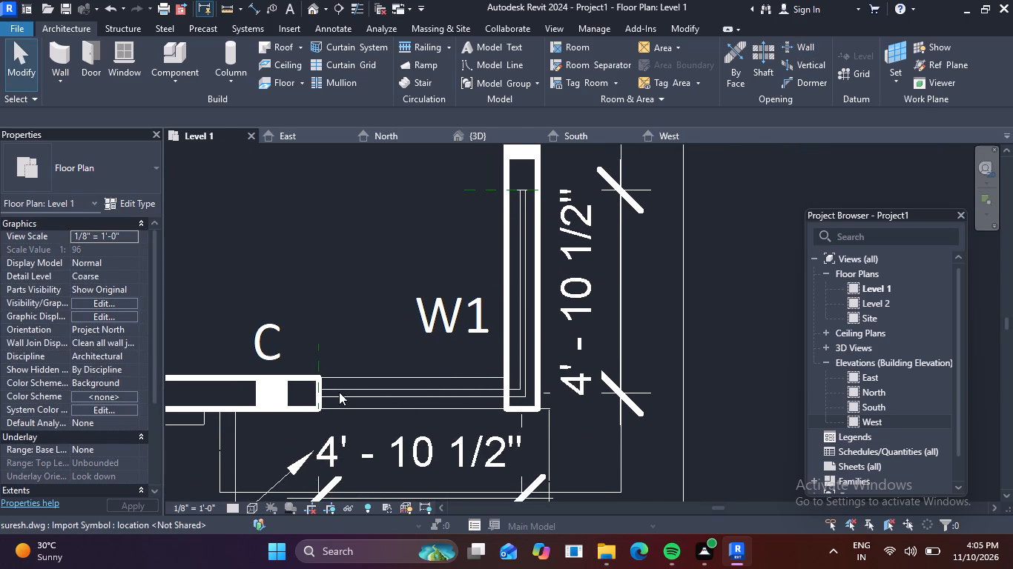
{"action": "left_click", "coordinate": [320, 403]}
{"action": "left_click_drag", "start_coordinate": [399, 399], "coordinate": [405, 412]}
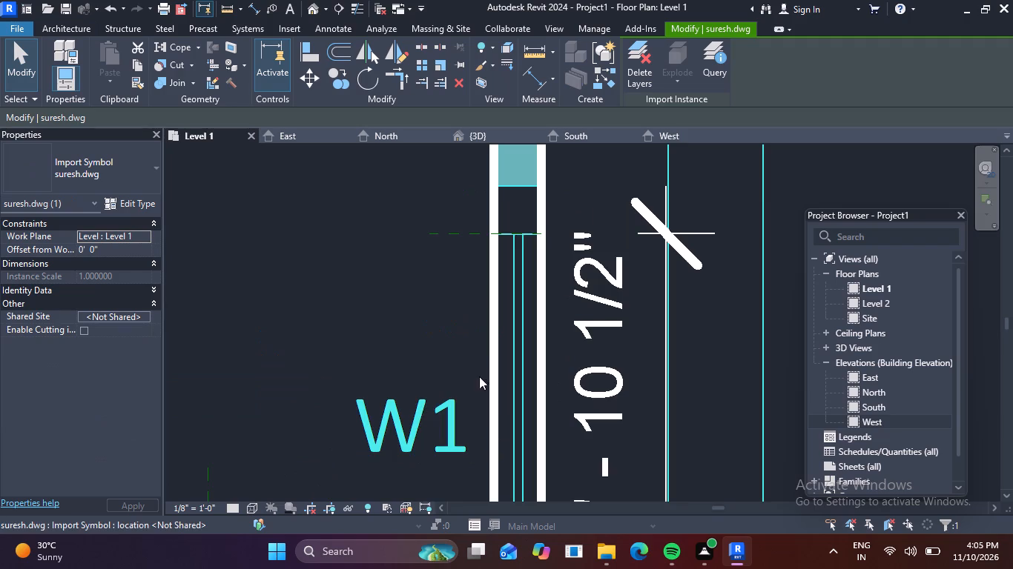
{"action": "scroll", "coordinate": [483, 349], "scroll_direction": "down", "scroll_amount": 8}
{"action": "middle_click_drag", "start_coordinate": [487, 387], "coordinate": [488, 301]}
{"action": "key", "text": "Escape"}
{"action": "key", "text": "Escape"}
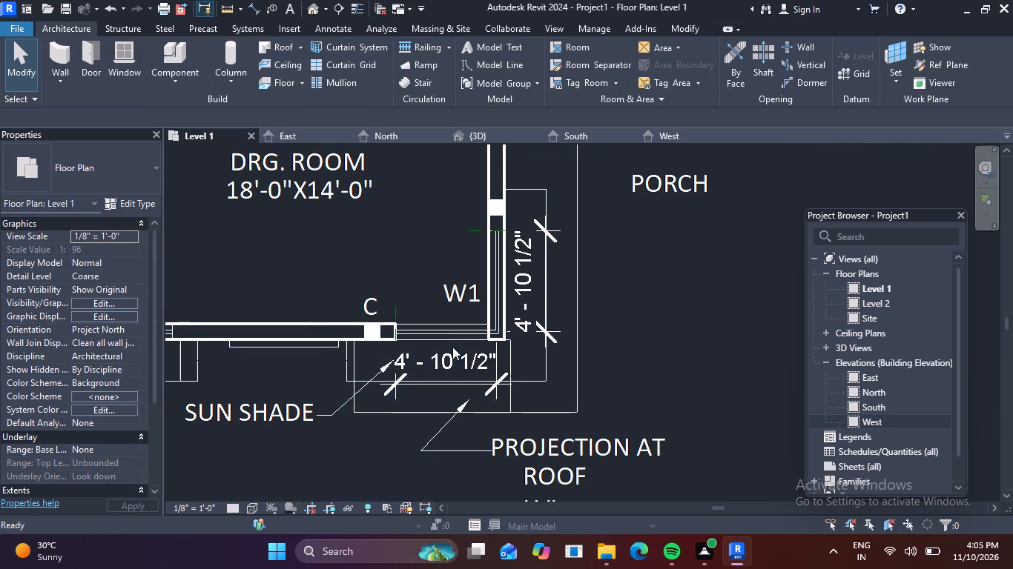
Select the W1 south wall opening on the plan and examine it in the North and East elevations.
{"action": "scroll", "coordinate": [459, 338], "scroll_direction": "up", "scroll_amount": 2}
{"action": "left_click", "coordinate": [475, 318]}
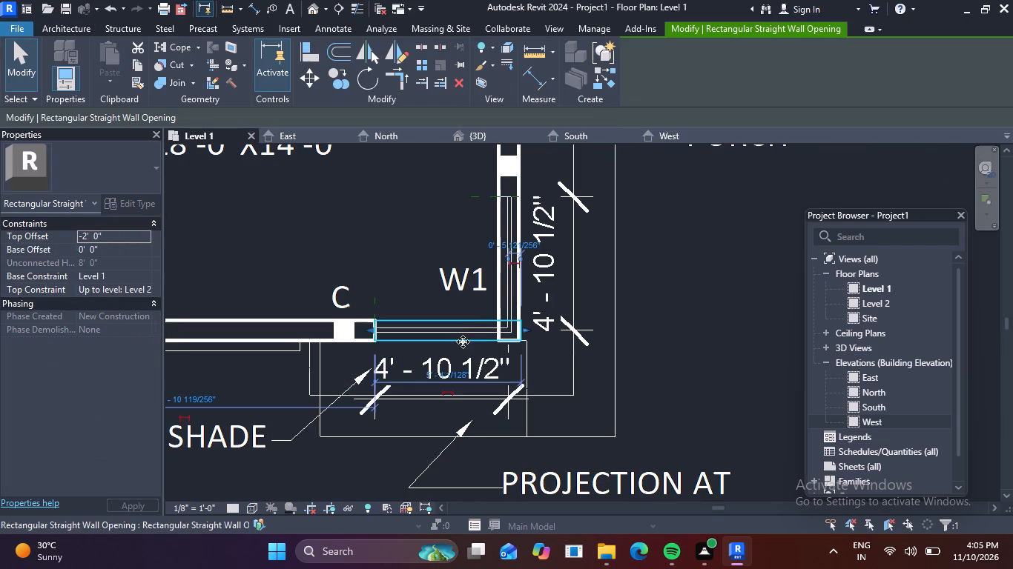
{"action": "scroll", "coordinate": [439, 354], "scroll_direction": "down", "scroll_amount": 2}
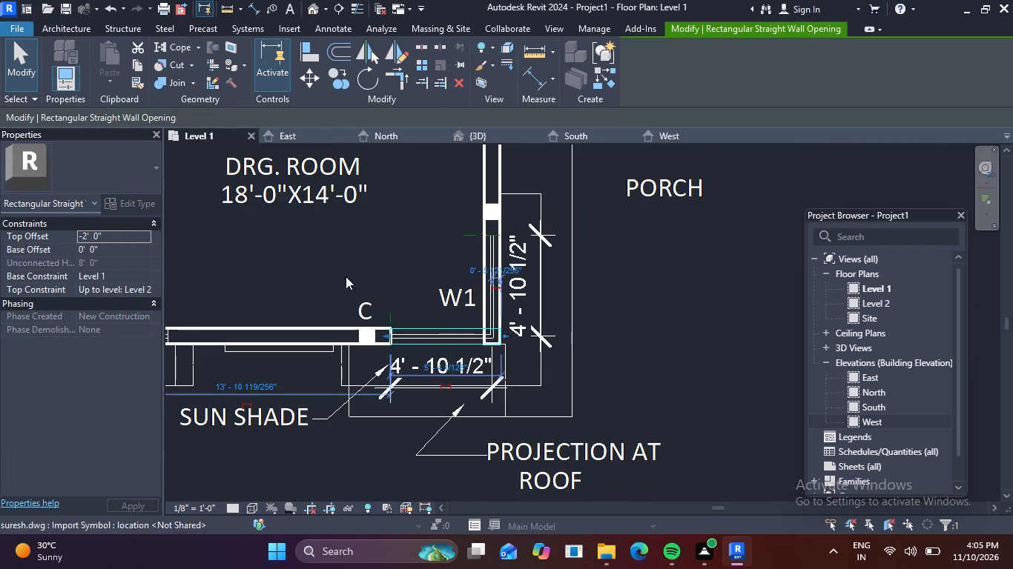
{"action": "left_click", "coordinate": [397, 136]}
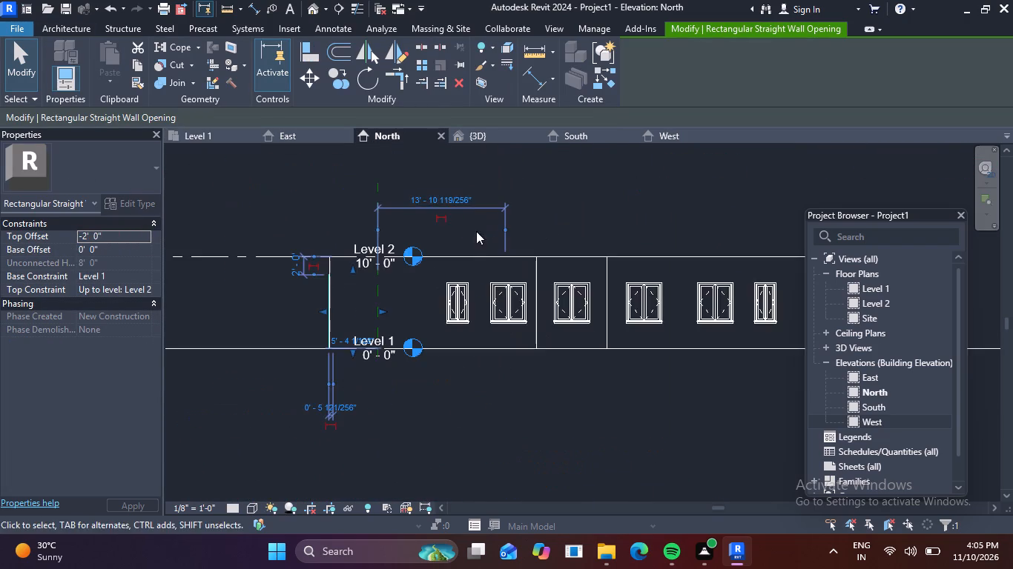
{"action": "scroll", "coordinate": [483, 256], "scroll_direction": "down", "scroll_amount": 2}
{"action": "scroll", "coordinate": [499, 286], "scroll_direction": "up", "scroll_amount": 5}
{"action": "middle_click_drag", "start_coordinate": [507, 259], "coordinate": [525, 248]}
{"action": "scroll", "coordinate": [506, 230], "scroll_direction": "up", "scroll_amount": 1}
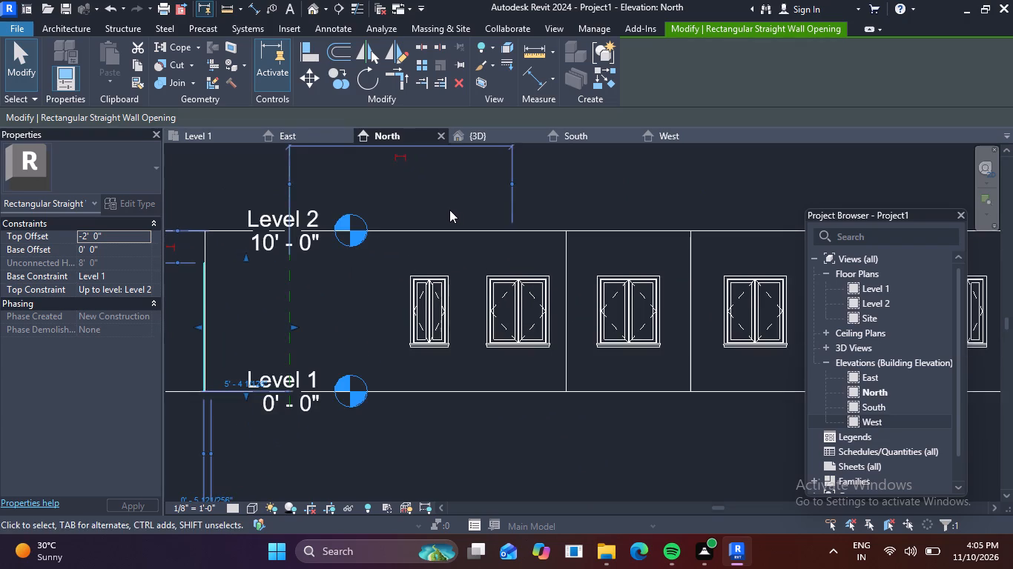
{"action": "middle_click_drag", "start_coordinate": [449, 210], "coordinate": [476, 279]}
{"action": "scroll", "coordinate": [476, 279], "scroll_direction": "down", "scroll_amount": 2}
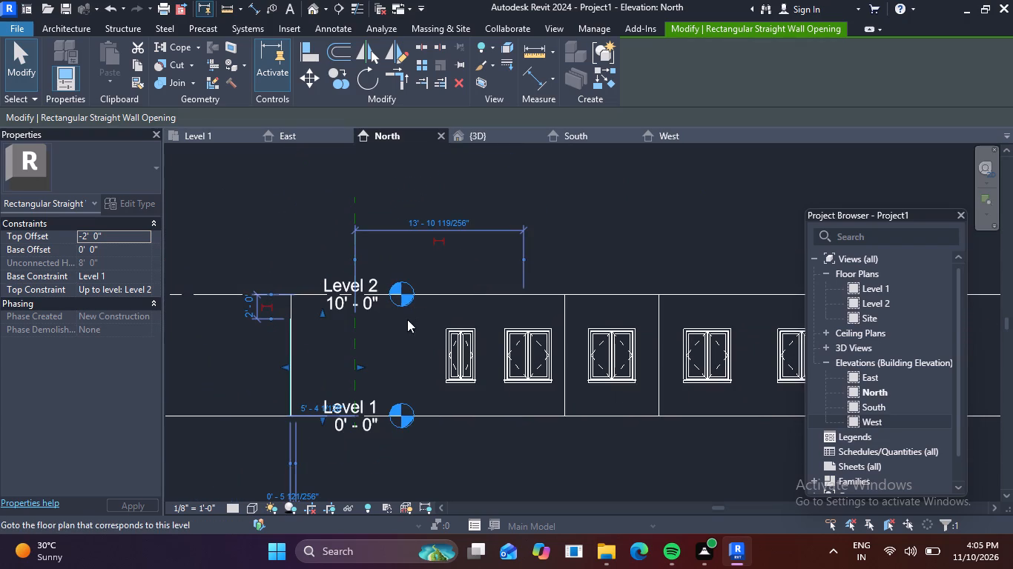
{"action": "scroll", "coordinate": [323, 370], "scroll_direction": "up", "scroll_amount": 1}
{"action": "middle_click_drag", "start_coordinate": [343, 362], "coordinate": [436, 344]}
{"action": "scroll", "coordinate": [348, 362], "scroll_direction": "up", "scroll_amount": 1}
{"action": "scroll", "coordinate": [455, 320], "scroll_direction": "down", "scroll_amount": 2}
{"action": "left_click", "coordinate": [326, 138]}
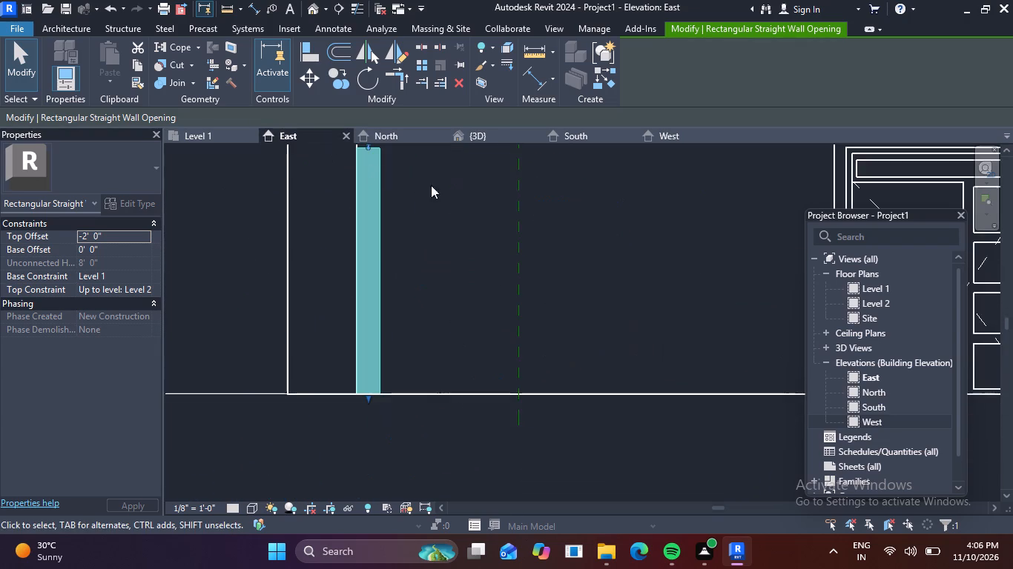
{"action": "scroll", "coordinate": [485, 252], "scroll_direction": "down", "scroll_amount": 5}
{"action": "middle_click_drag", "start_coordinate": [455, 200], "coordinate": [450, 207]}
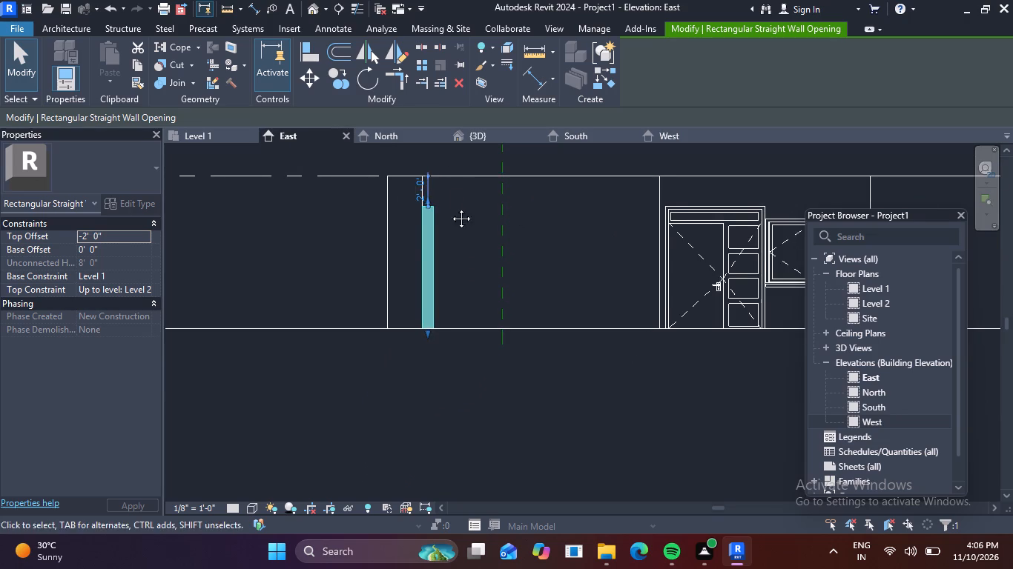
{"action": "middle_click_drag", "start_coordinate": [450, 207], "coordinate": [429, 236]}
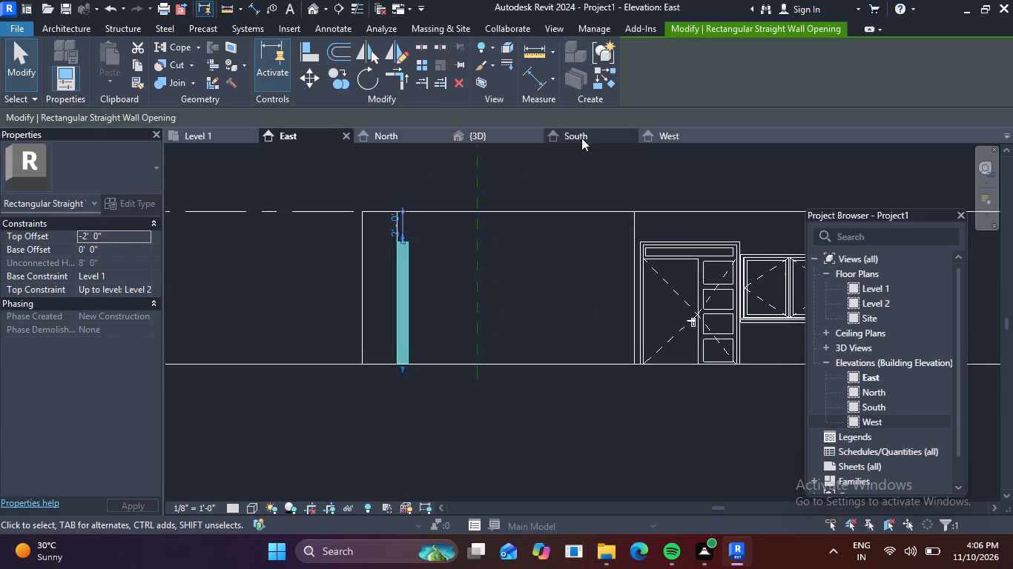
In the South elevation, raise the W1 wall opening's bottom edge and set it 3' above Level 1.
{"action": "left_click", "coordinate": [581, 136]}
{"action": "scroll", "coordinate": [478, 213], "scroll_direction": "up", "scroll_amount": 1}
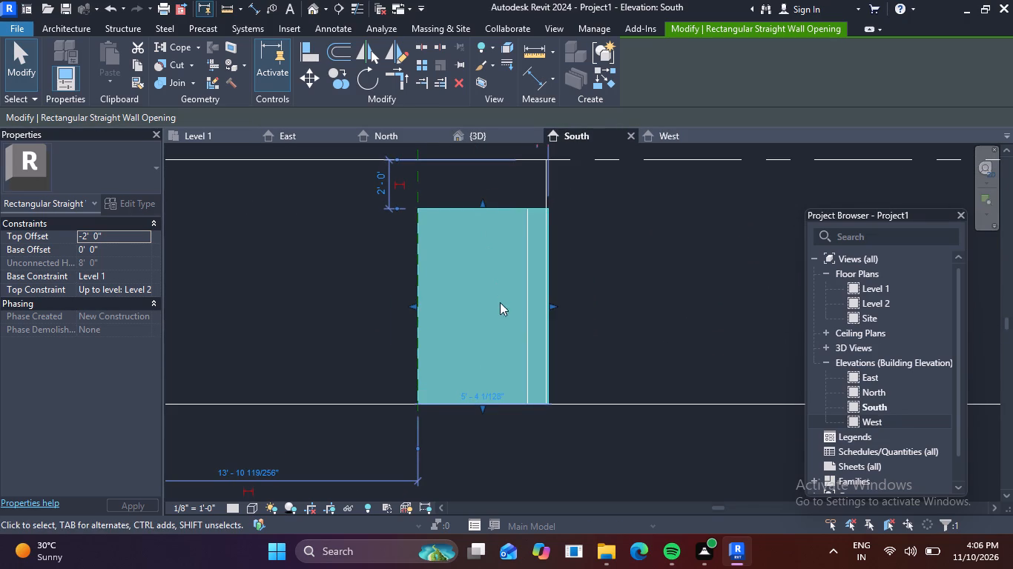
{"action": "left_click_drag", "start_coordinate": [482, 409], "coordinate": [483, 367]}
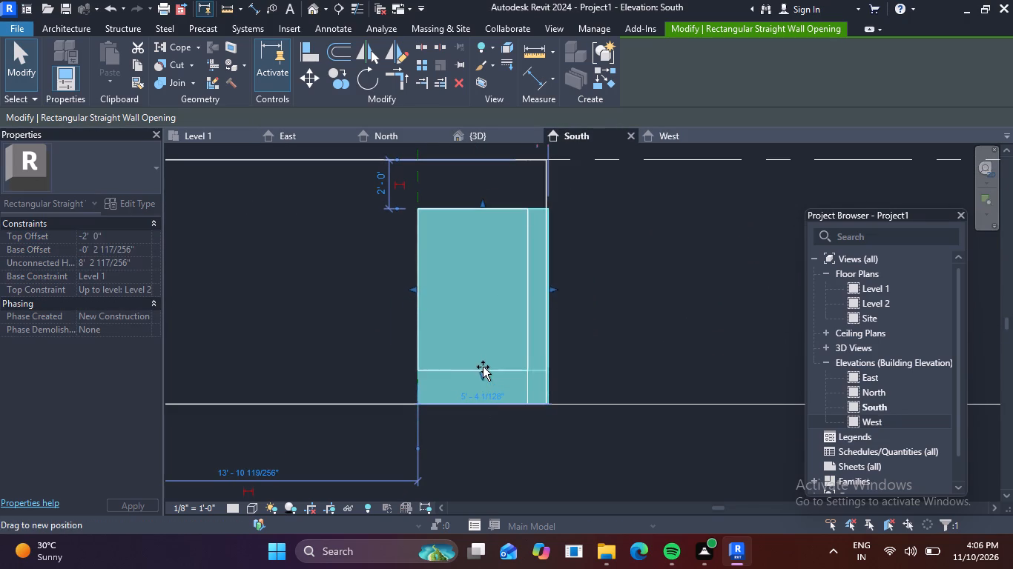
{"action": "left_click_drag", "start_coordinate": [483, 367], "coordinate": [486, 349]}
{"action": "left_click", "coordinate": [569, 379]}
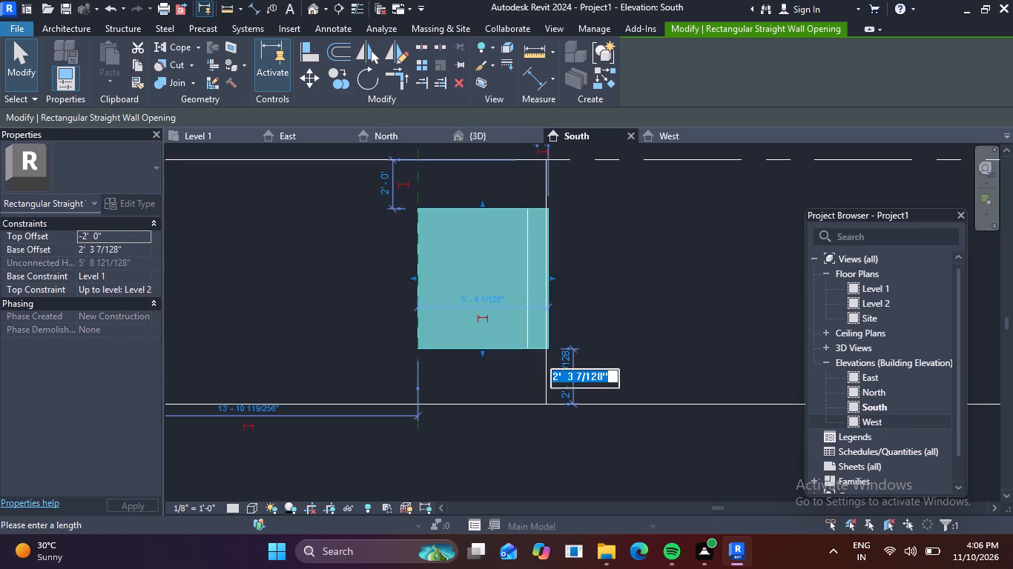
{"action": "key", "text": "BackSpace"}
{"action": "type", "text": "3'"}
{"action": "key", "text": "Return"}
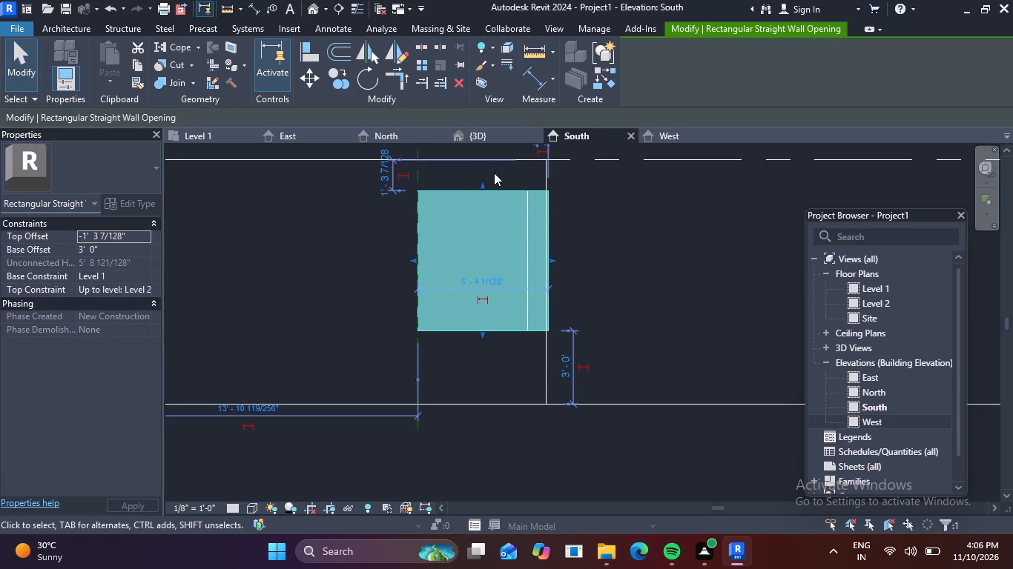
Lower the W1 south wall opening's top edge to 3' below Level 2.
{"action": "left_click_drag", "start_coordinate": [482, 184], "coordinate": [482, 223]}
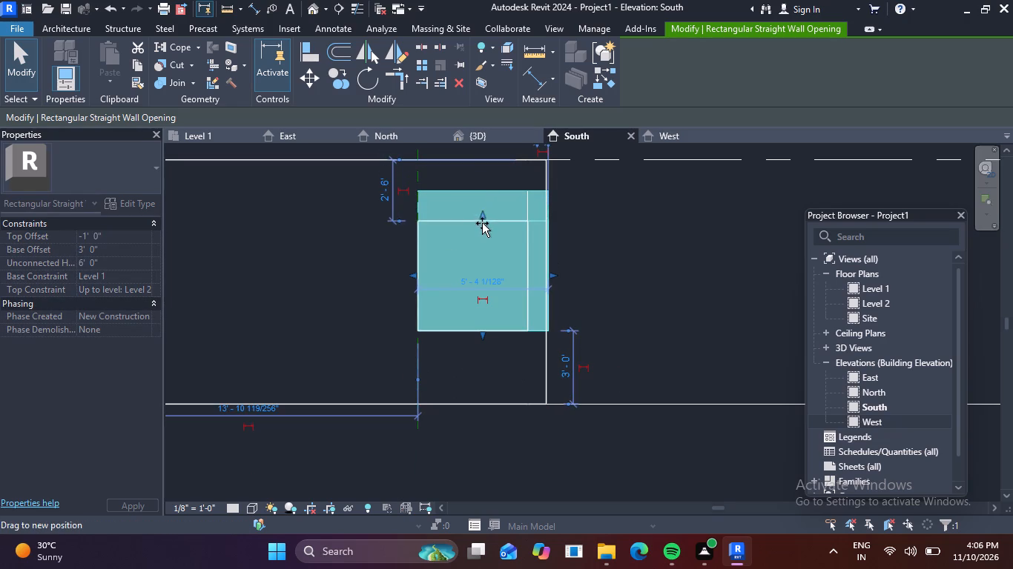
{"action": "left_click_drag", "start_coordinate": [482, 223], "coordinate": [484, 233]}
{"action": "scroll", "coordinate": [519, 202], "scroll_direction": "down", "scroll_amount": 1}
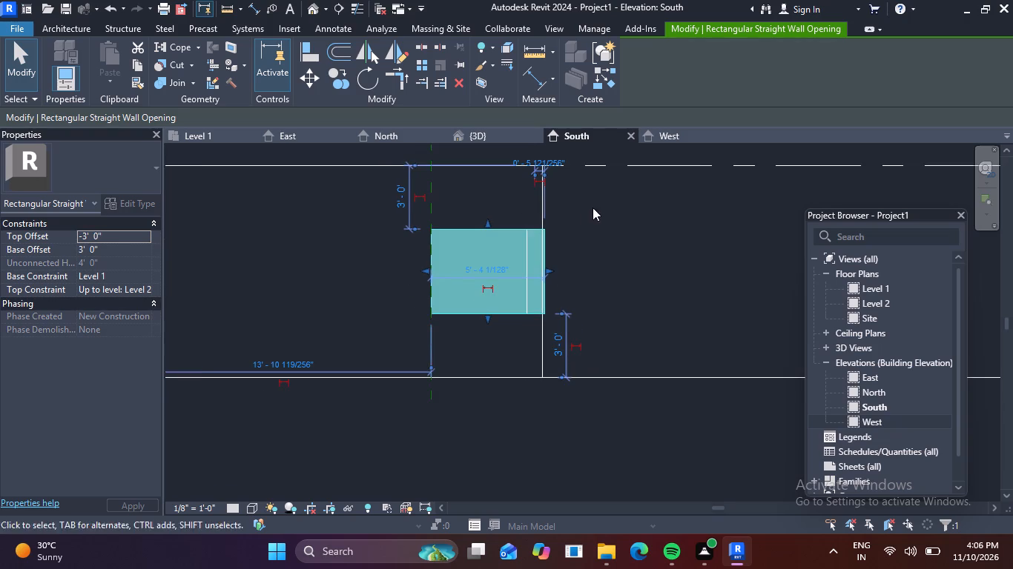
{"action": "middle_click_drag", "start_coordinate": [592, 208], "coordinate": [552, 211]}
Set the W1 south wall opening's width to 4' 10 1/2".
{"action": "scroll", "coordinate": [462, 322], "scroll_direction": "up", "scroll_amount": 3}
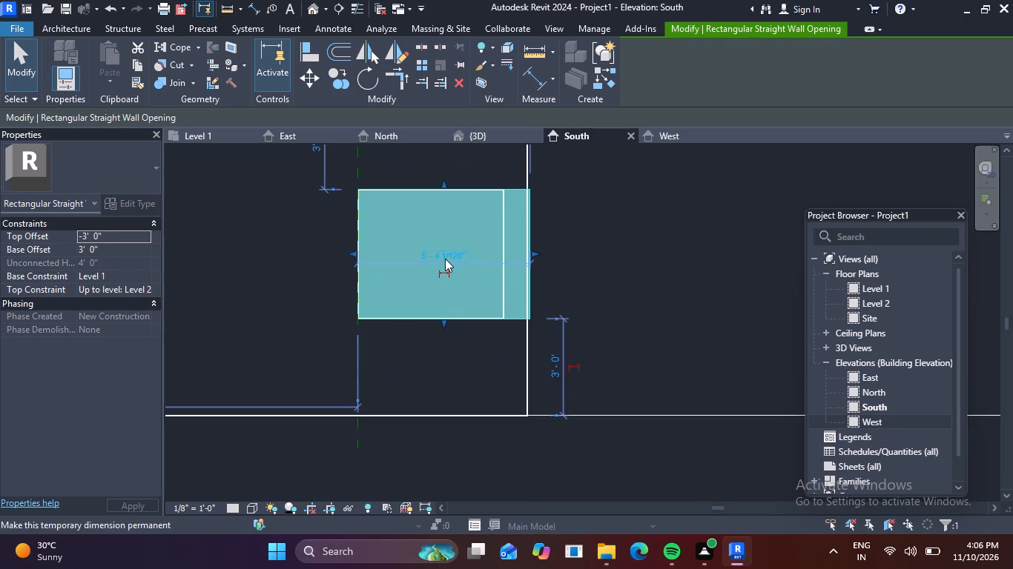
{"action": "left_click", "coordinate": [445, 259]}
{"action": "key", "text": "BackSpace"}
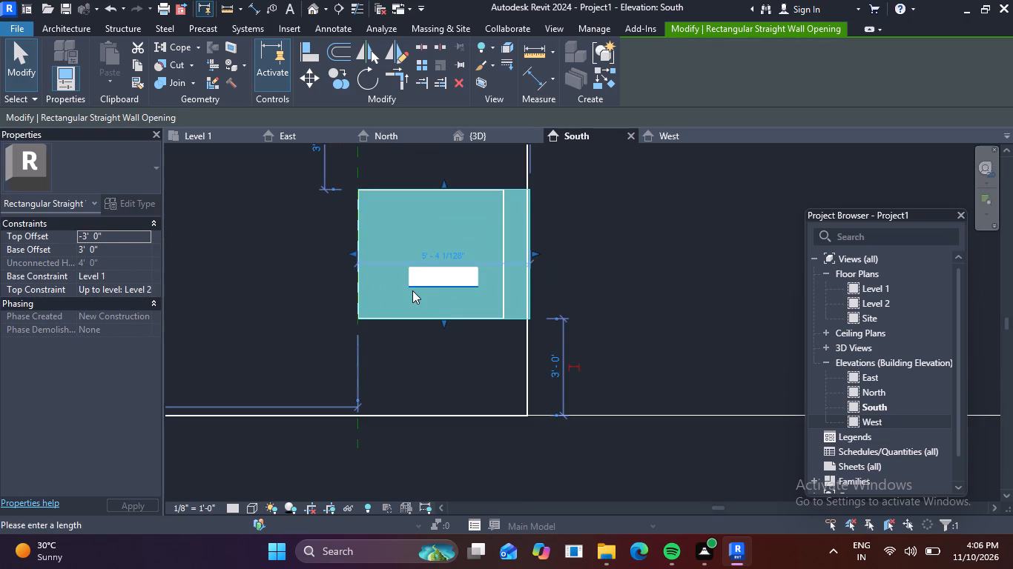
{"action": "type", "text": "4'"}
{"action": "type", "text": "10"}
{"action": "type", "text": ".5"}
{"action": "key", "text": "Return"}
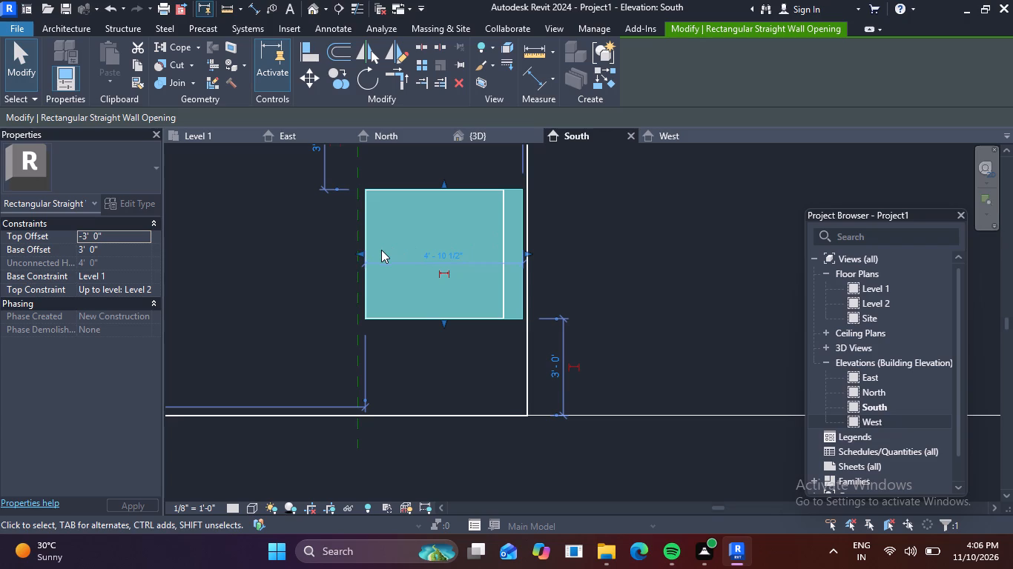
Nudge the W1 south wall opening east until its east edge lines up with the wall's outer corner.
{"action": "scroll", "coordinate": [532, 254], "scroll_direction": "up", "scroll_amount": 3}
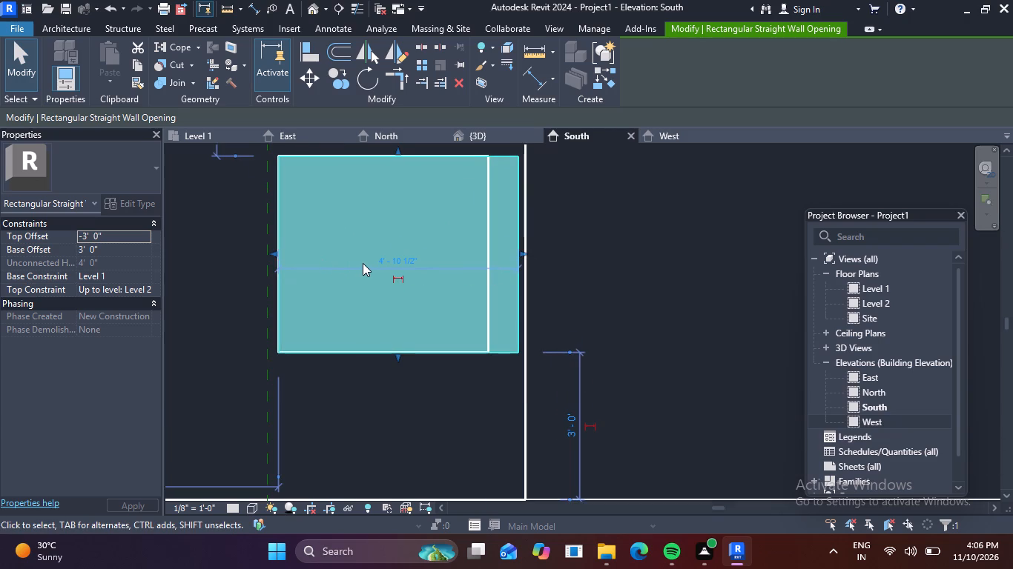
{"action": "key", "text": "ctrl+alt+Right"}
{"action": "key", "text": "ctrl+alt+Right"}
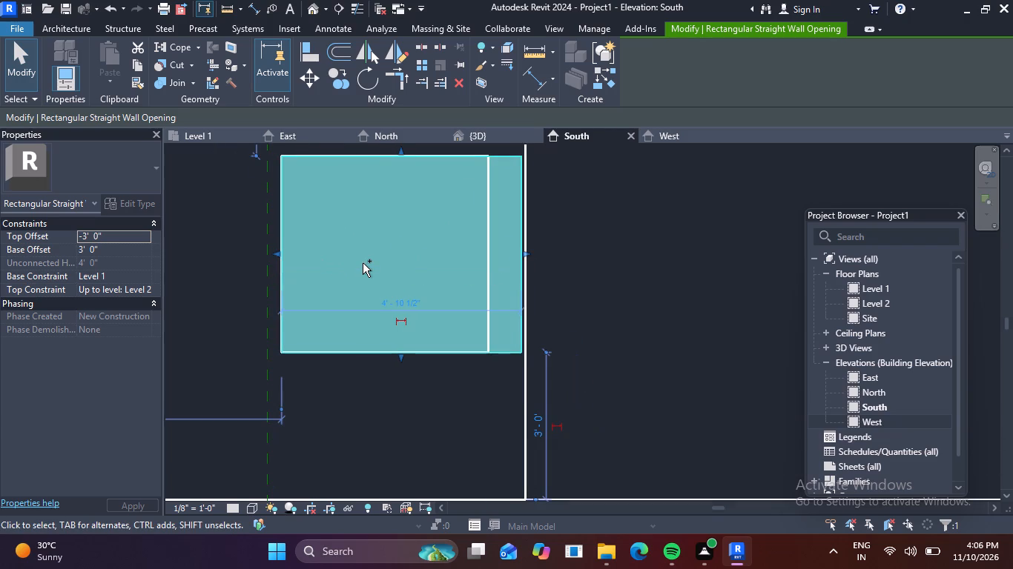
{"action": "key", "text": "ctrl+alt+Right"}
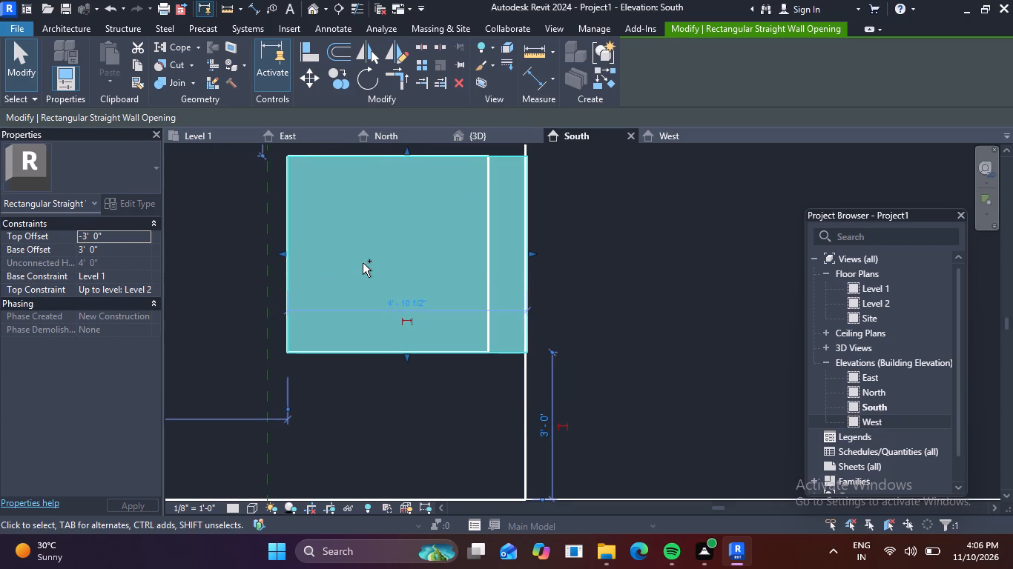
{"action": "key", "text": "ctrl+alt+Left"}
{"action": "scroll", "coordinate": [475, 273], "scroll_direction": "down", "scroll_amount": 3}
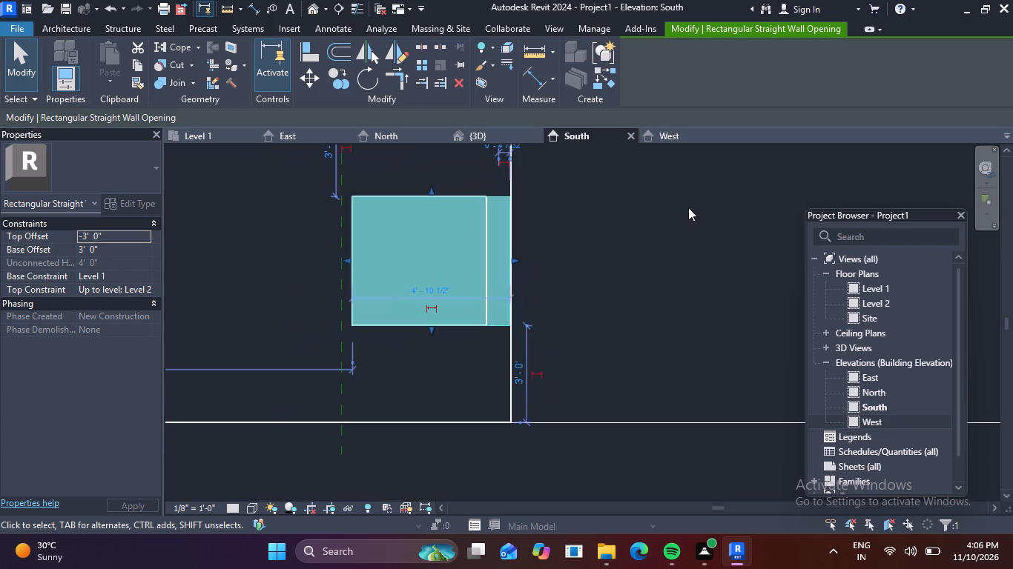
{"action": "scroll", "coordinate": [692, 204], "scroll_direction": "down", "scroll_amount": 2}
{"action": "middle_click_drag", "start_coordinate": [650, 236], "coordinate": [632, 262]}
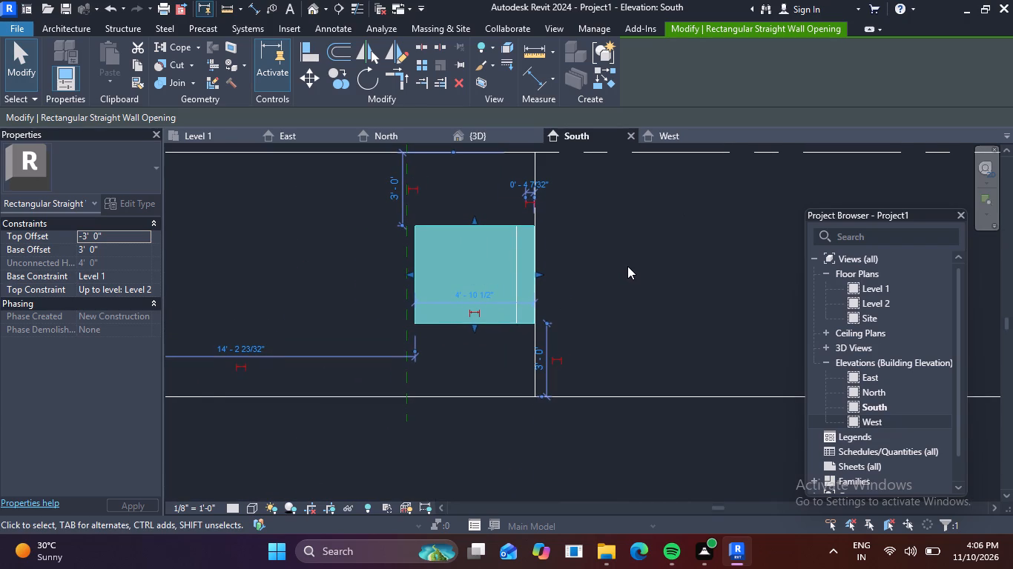
{"action": "scroll", "coordinate": [469, 270], "scroll_direction": "up", "scroll_amount": 3}
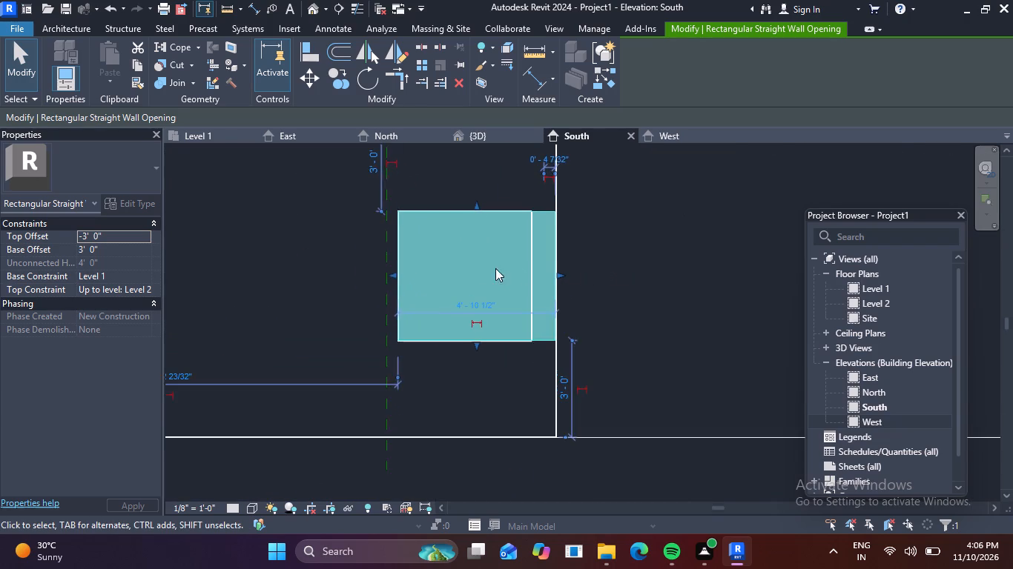
{"action": "key", "text": "Escape"}
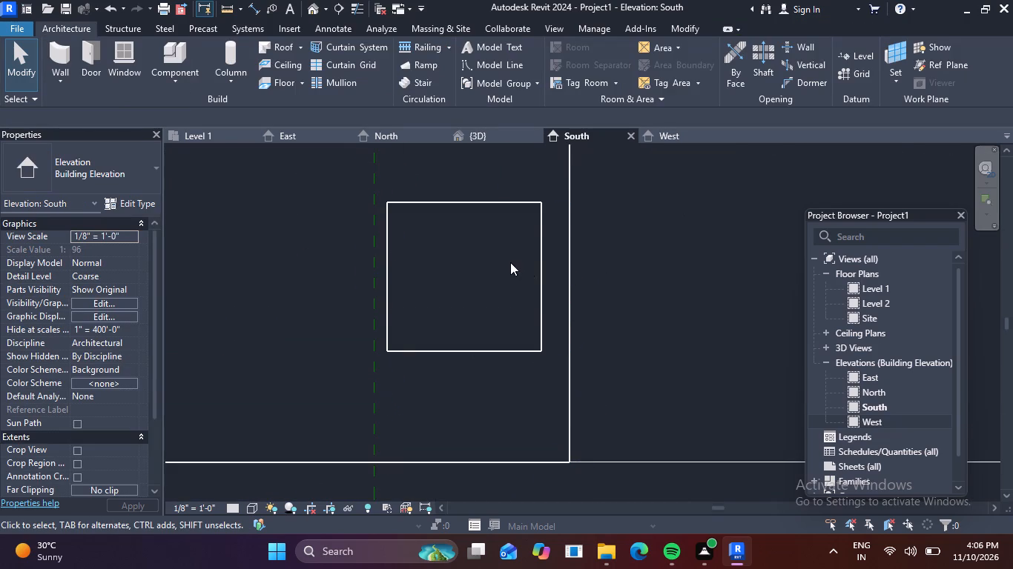
{"action": "scroll", "coordinate": [510, 262], "scroll_direction": "down", "scroll_amount": 2}
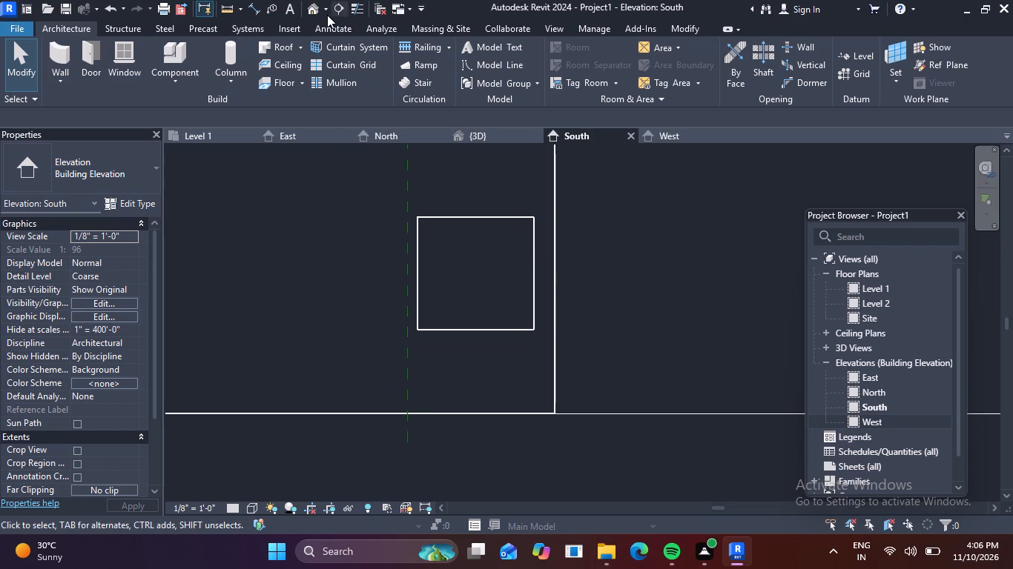
Examine the W1 corner in the 3D view and its east wall in the East elevation.
{"action": "left_click", "coordinate": [315, 7]}
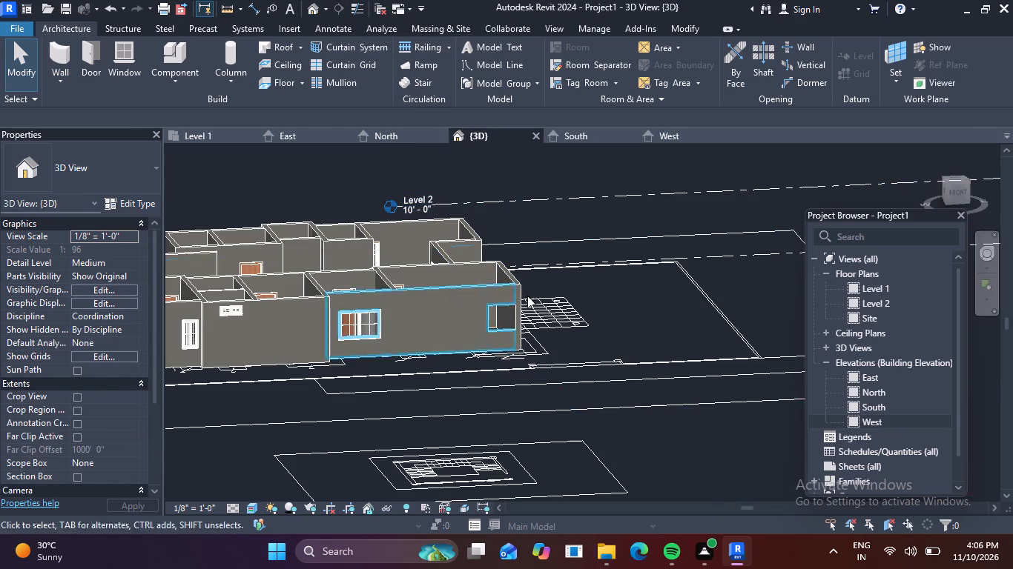
{"action": "scroll", "coordinate": [590, 297], "scroll_direction": "up", "scroll_amount": 2}
{"action": "scroll", "coordinate": [436, 301], "scroll_direction": "up", "scroll_amount": 4}
{"action": "scroll", "coordinate": [544, 312], "scroll_direction": "up", "scroll_amount": 3}
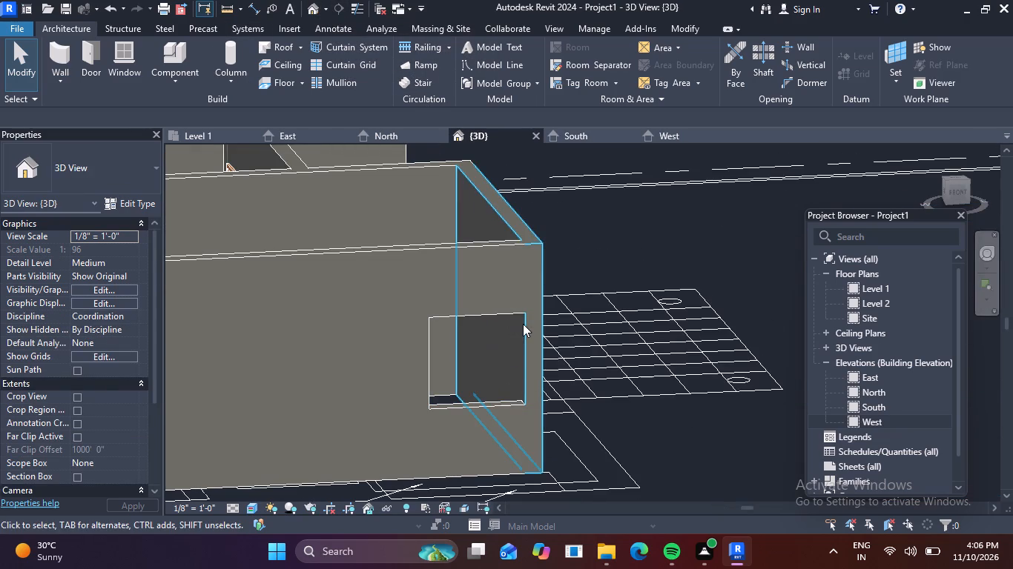
{"action": "left_click", "coordinate": [524, 324]}
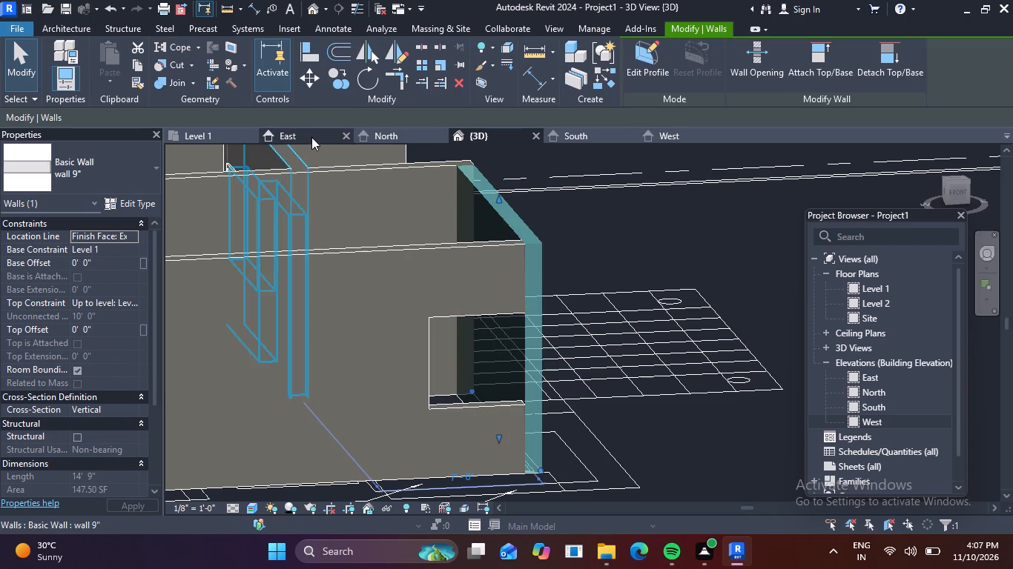
{"action": "left_click", "coordinate": [311, 138]}
{"action": "scroll", "coordinate": [527, 262], "scroll_direction": "up", "scroll_amount": 3}
{"action": "scroll", "coordinate": [539, 255], "scroll_direction": "down", "scroll_amount": 2}
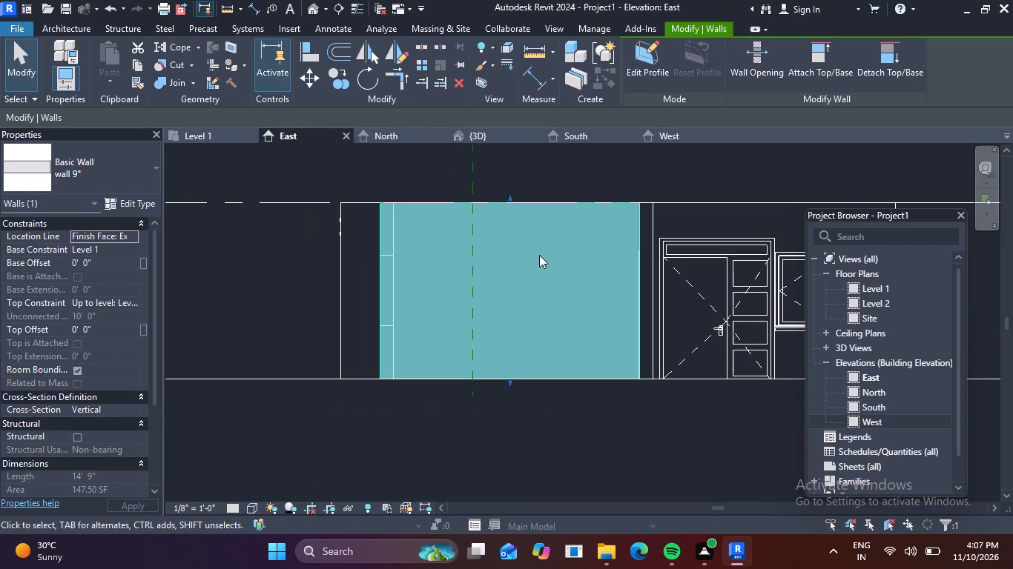
{"action": "key", "text": "Escape"}
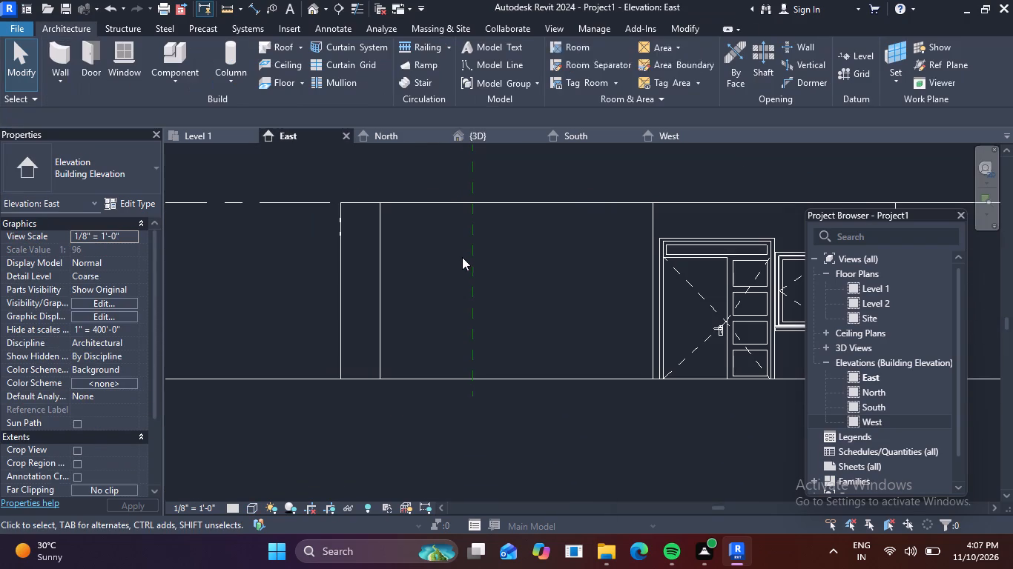
Inspect the W1 south wall opening's extents in the South elevation and compare them with the East elevation.
{"action": "left_click", "coordinate": [557, 135]}
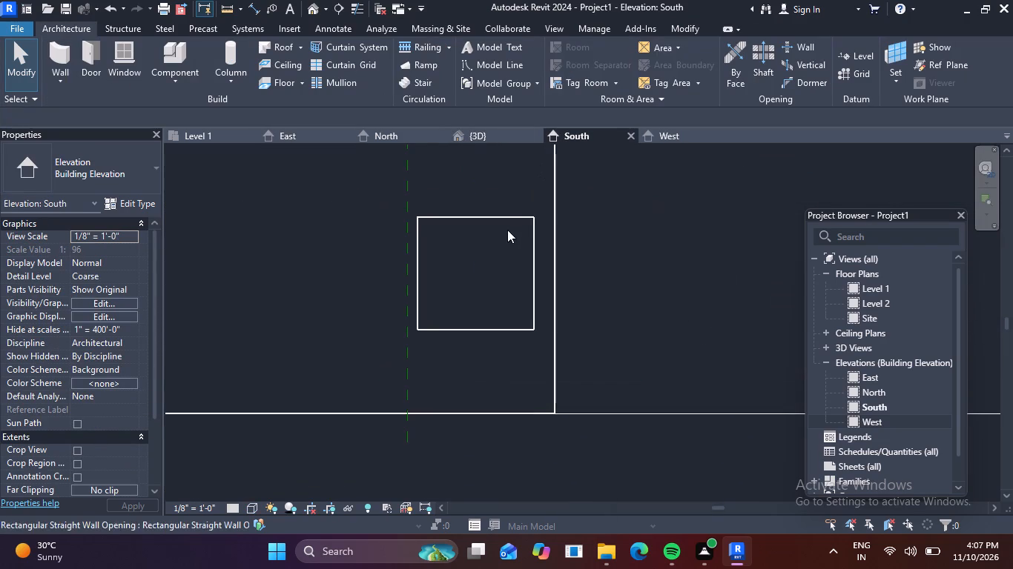
{"action": "left_click", "coordinate": [507, 214]}
{"action": "scroll", "coordinate": [552, 255], "scroll_direction": "up", "scroll_amount": 3}
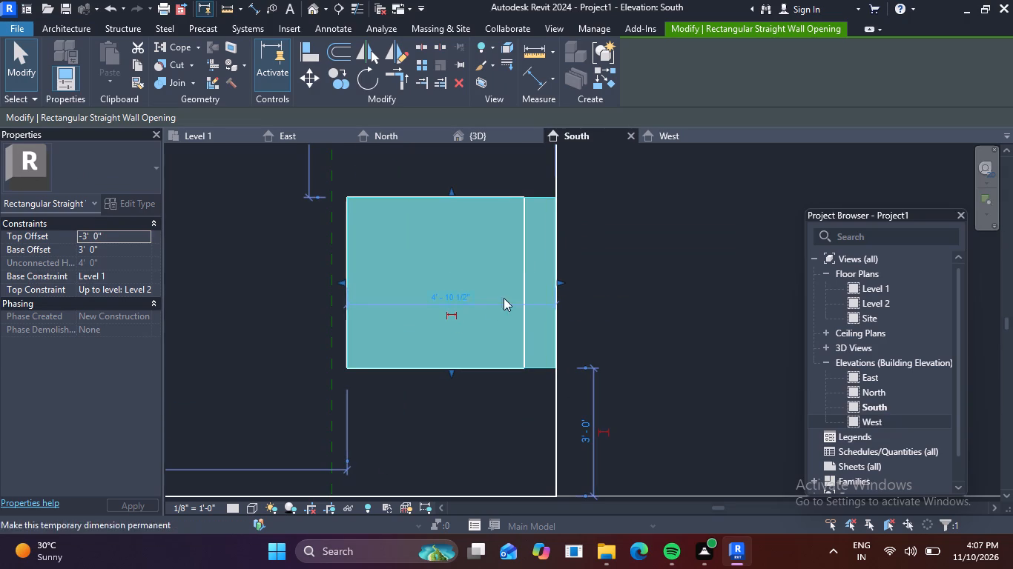
{"action": "scroll", "coordinate": [555, 282], "scroll_direction": "down", "scroll_amount": 2}
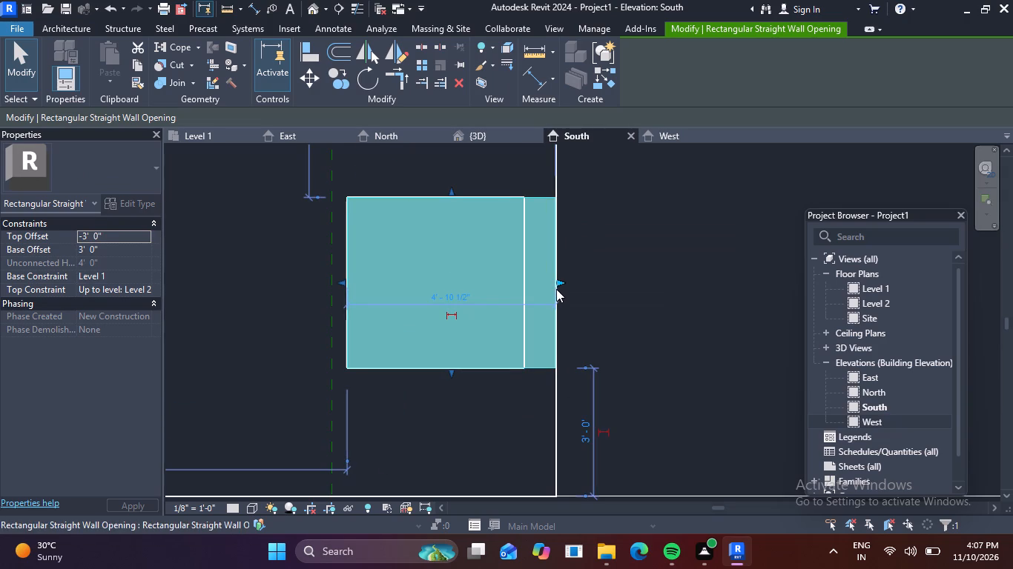
{"action": "scroll", "coordinate": [575, 230], "scroll_direction": "down", "scroll_amount": 2}
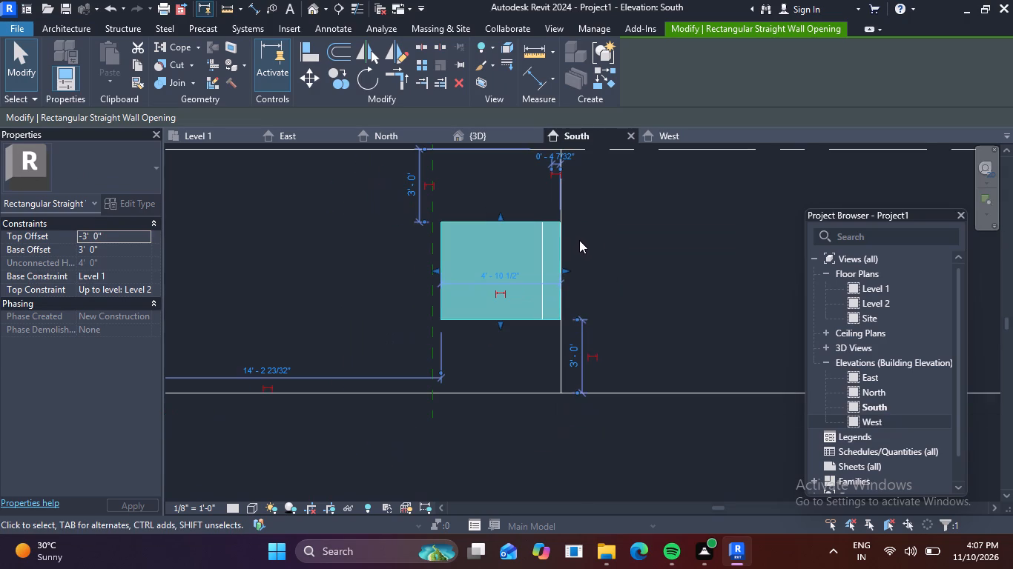
{"action": "middle_click_drag", "start_coordinate": [611, 265], "coordinate": [561, 277], "text": "shift"}
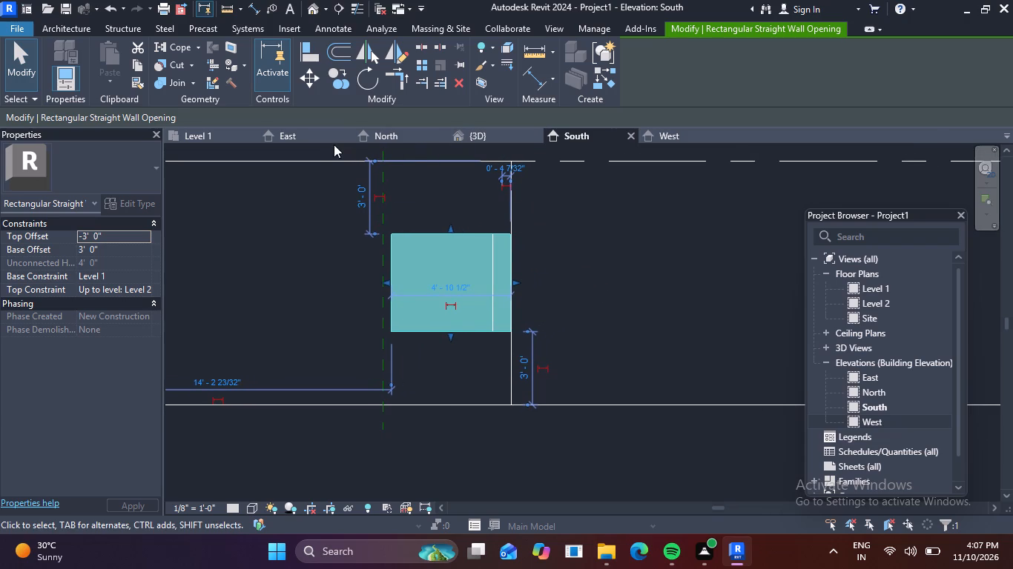
{"action": "left_click", "coordinate": [323, 140]}
{"action": "scroll", "coordinate": [403, 259], "scroll_direction": "up", "scroll_amount": 3}
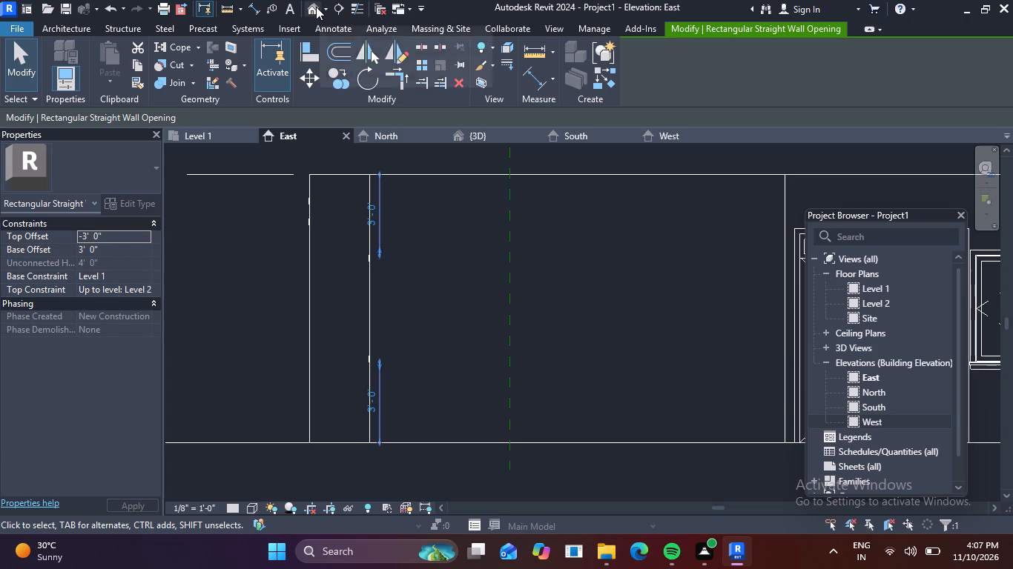
In the Level 1 plan, cut a wall opening about 5' 5" long in the W1 corner's east wall, down to the outer corner.
{"action": "left_click", "coordinate": [213, 132]}
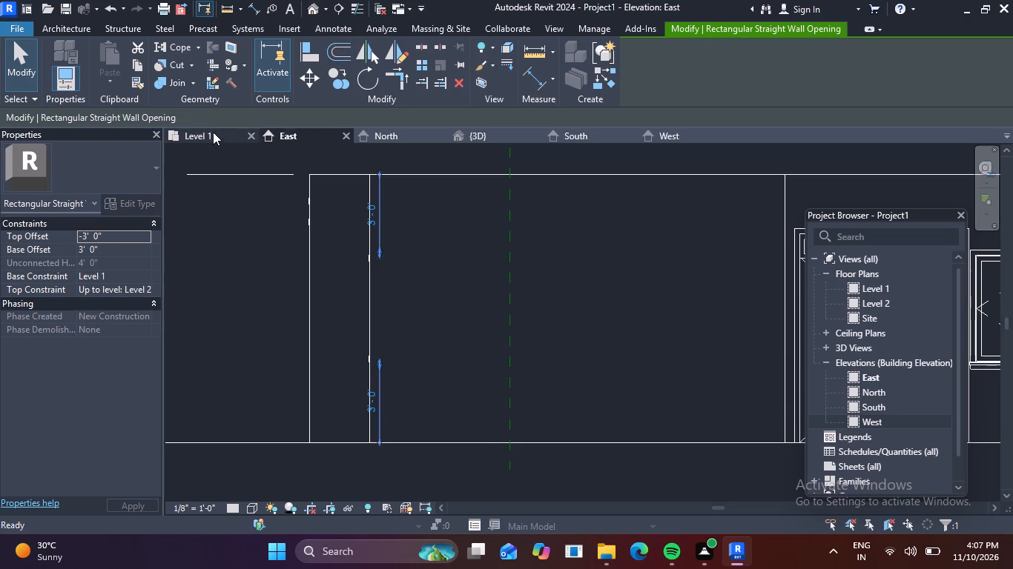
{"action": "scroll", "coordinate": [509, 325], "scroll_direction": "up", "scroll_amount": 3}
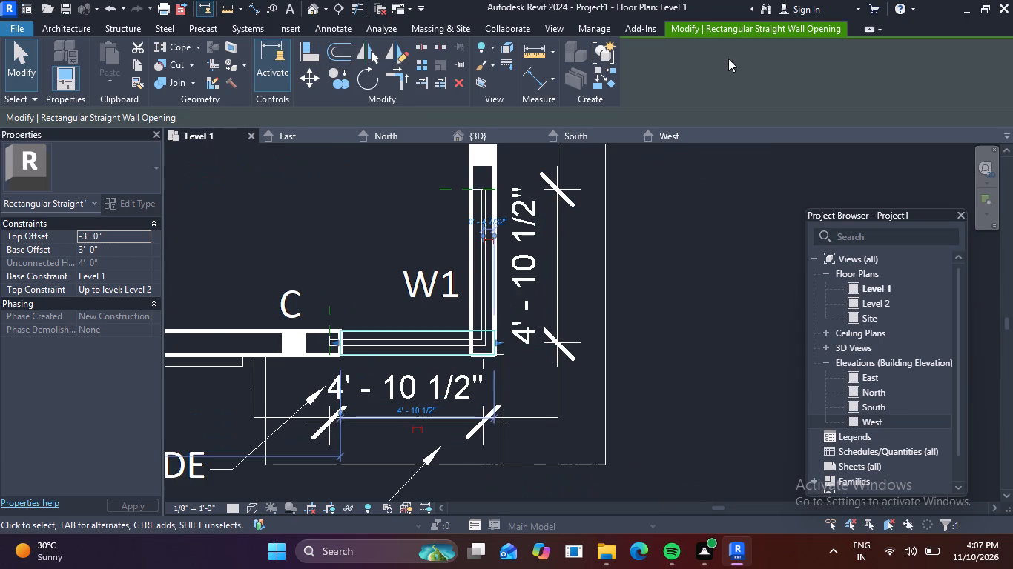
{"action": "left_click", "coordinate": [61, 27]}
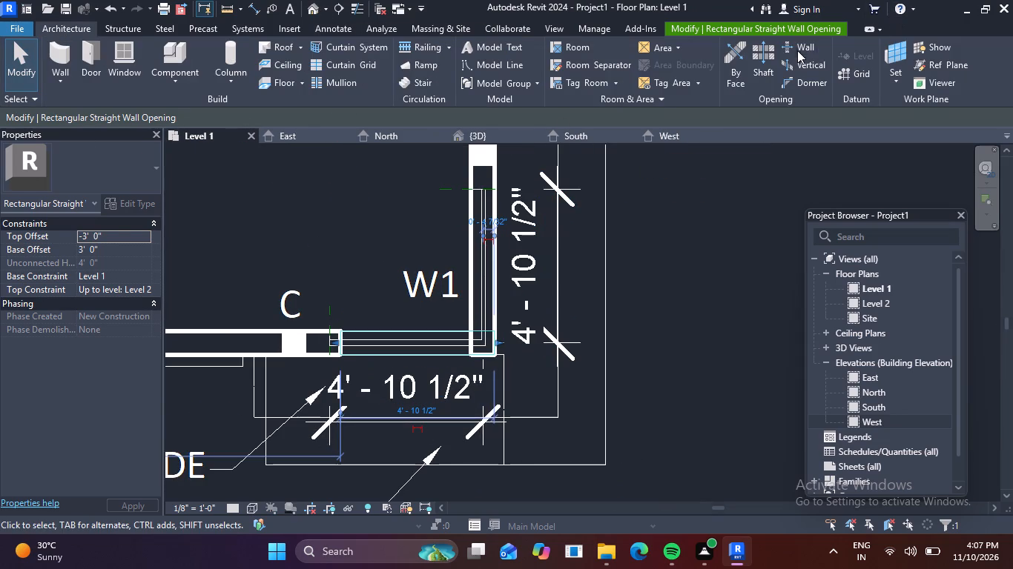
{"action": "left_click", "coordinate": [797, 43]}
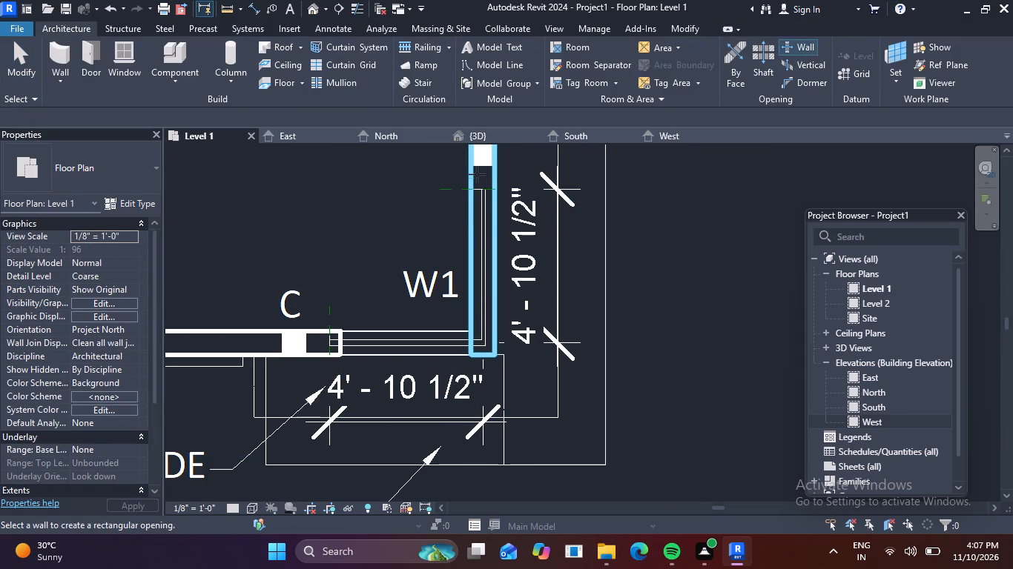
{"action": "left_click_drag", "start_coordinate": [477, 189], "coordinate": [475, 266]}
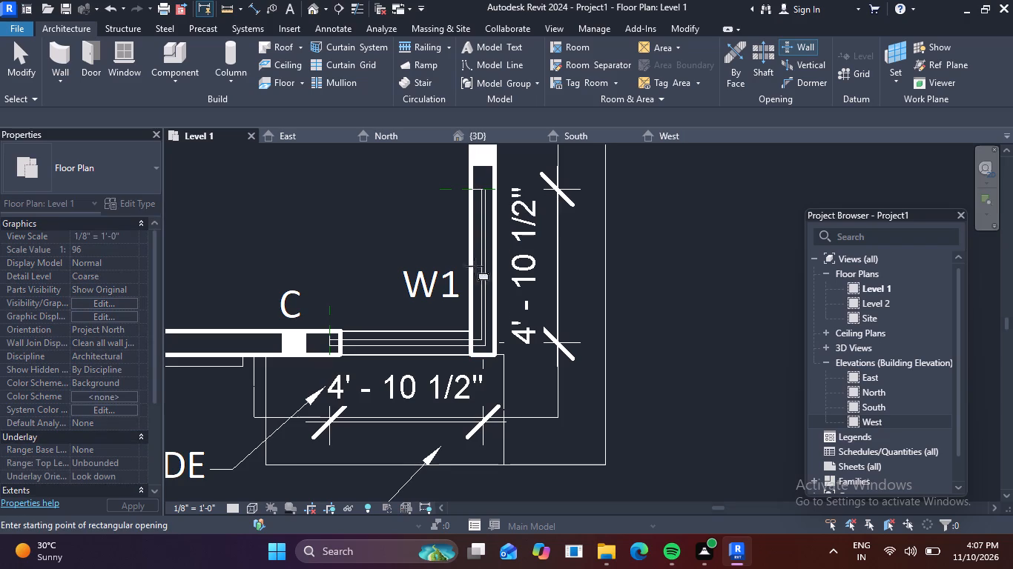
{"action": "left_click_drag", "start_coordinate": [475, 266], "coordinate": [481, 358]}
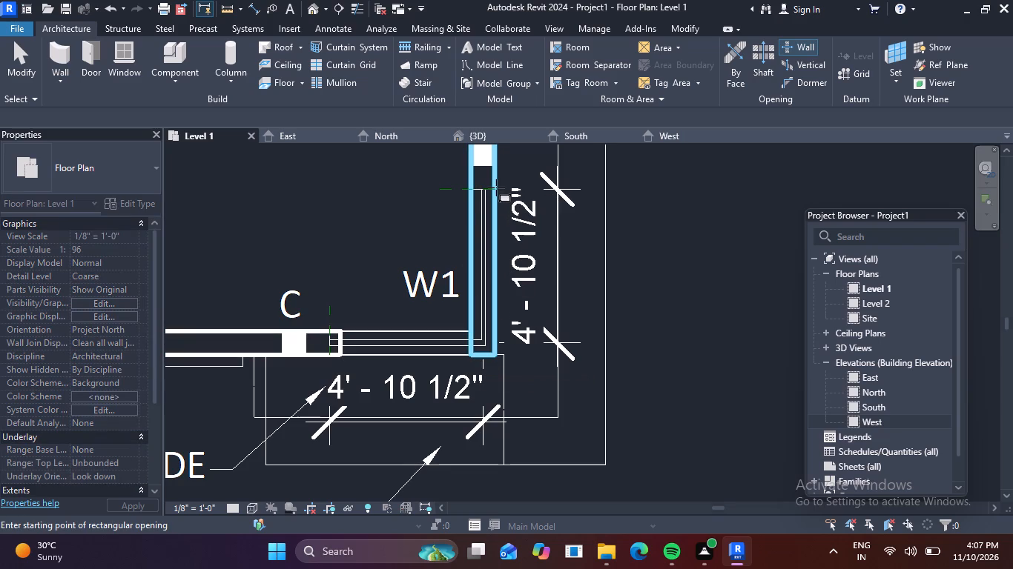
{"action": "left_click_drag", "start_coordinate": [496, 187], "coordinate": [466, 359]}
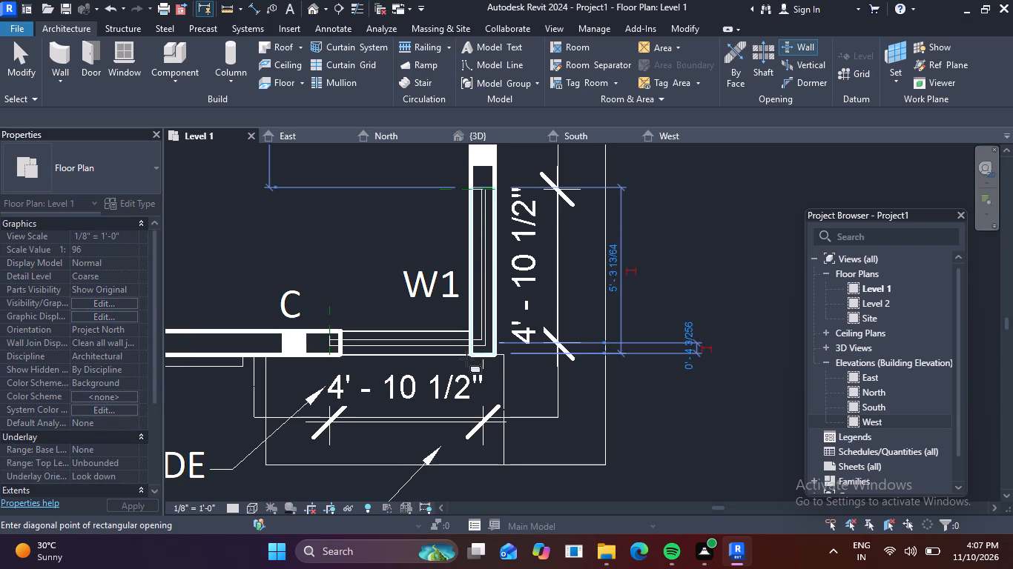
{"action": "left_click_drag", "start_coordinate": [466, 359], "coordinate": [467, 359]}
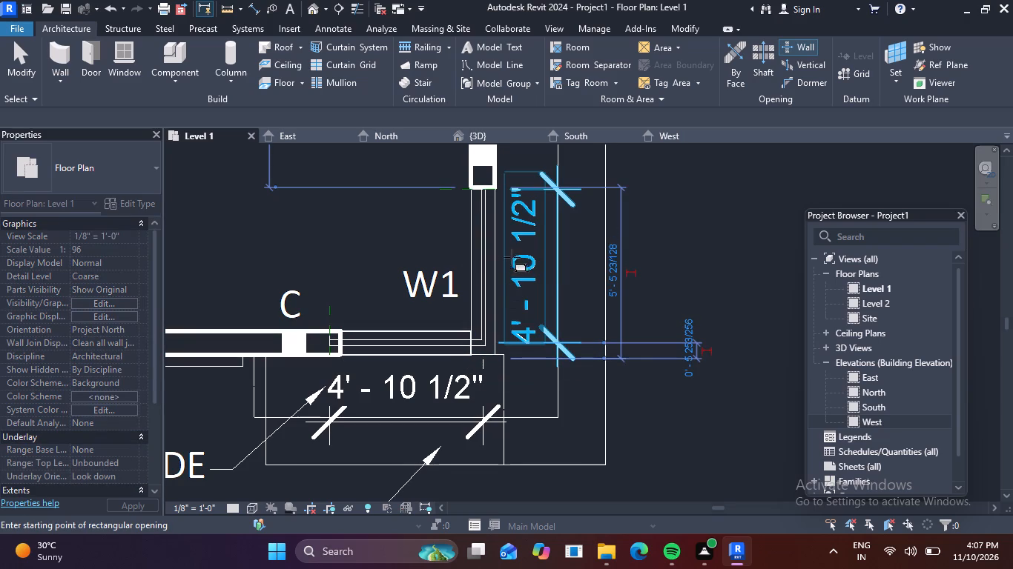
{"action": "key", "text": "Escape"}
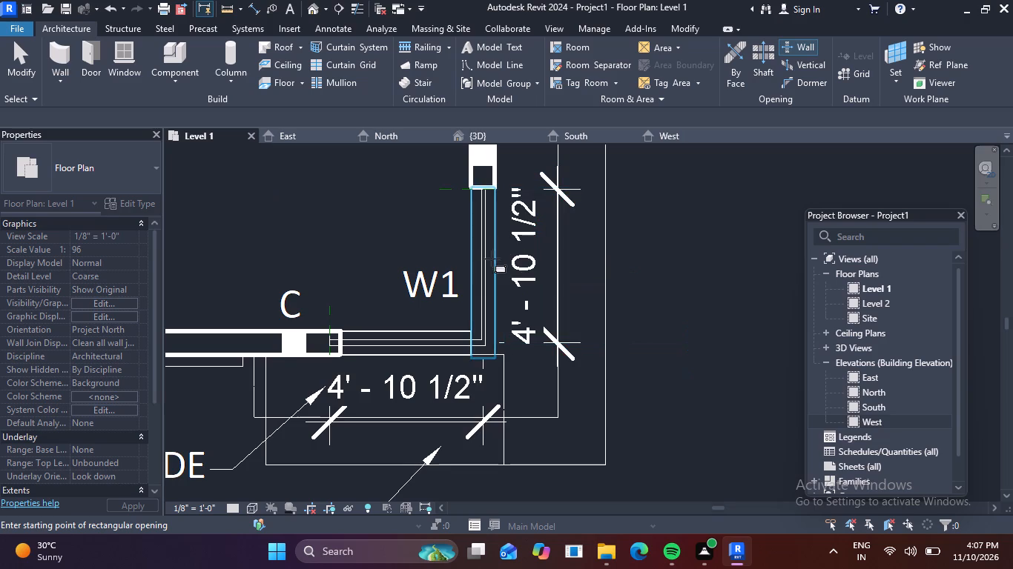
{"action": "scroll", "coordinate": [501, 254], "scroll_direction": "up", "scroll_amount": 2}
{"action": "left_click", "coordinate": [491, 256]}
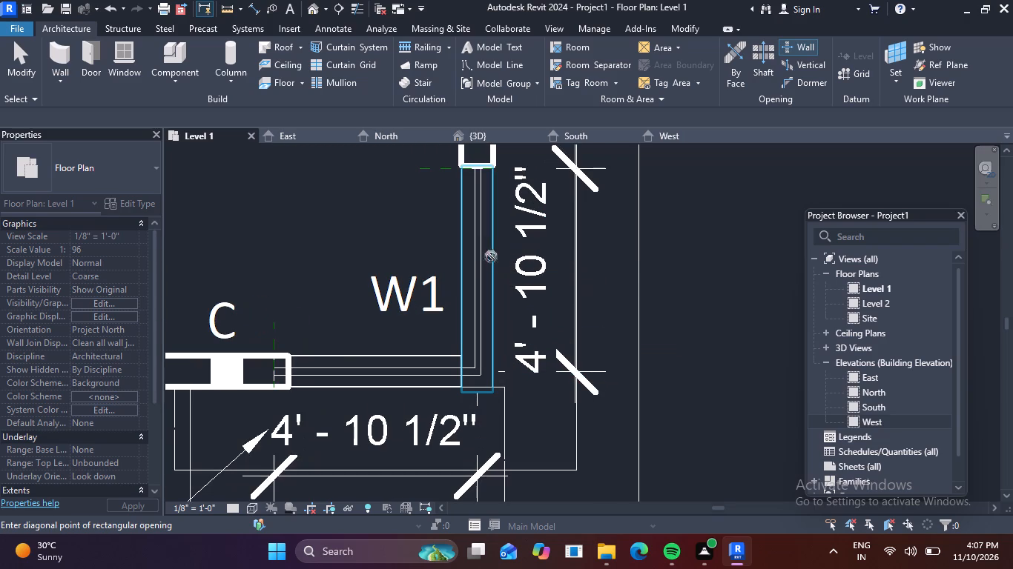
{"action": "key", "text": "Escape"}
{"action": "key", "text": "Escape"}
In the East elevation, raise the W1 east wall opening's bottom edge and set it 3' above Level 1.
{"action": "left_click", "coordinate": [493, 262]}
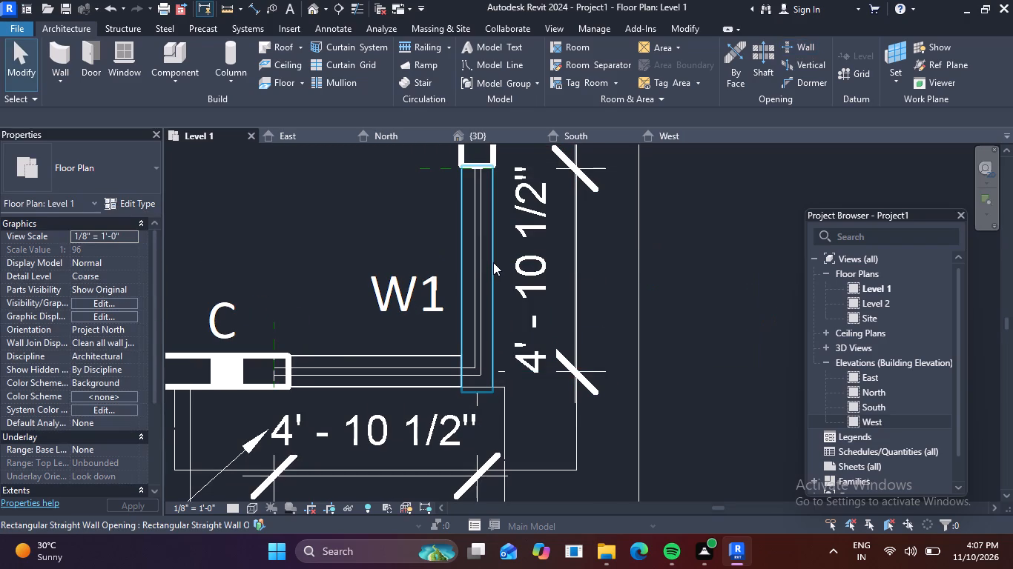
{"action": "left_click", "coordinate": [317, 135]}
{"action": "scroll", "coordinate": [461, 269], "scroll_direction": "down", "scroll_amount": 1}
{"action": "middle_click_drag", "start_coordinate": [510, 383], "coordinate": [509, 326]}
{"action": "left_click_drag", "start_coordinate": [443, 370], "coordinate": [458, 311]}
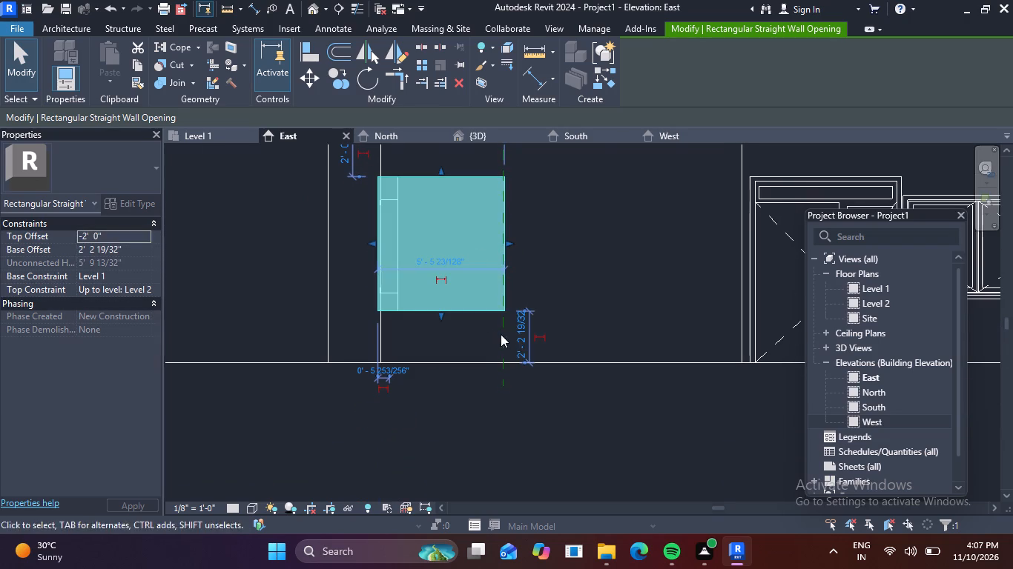
{"action": "left_click", "coordinate": [521, 340]}
{"action": "key", "text": "BackSpace"}
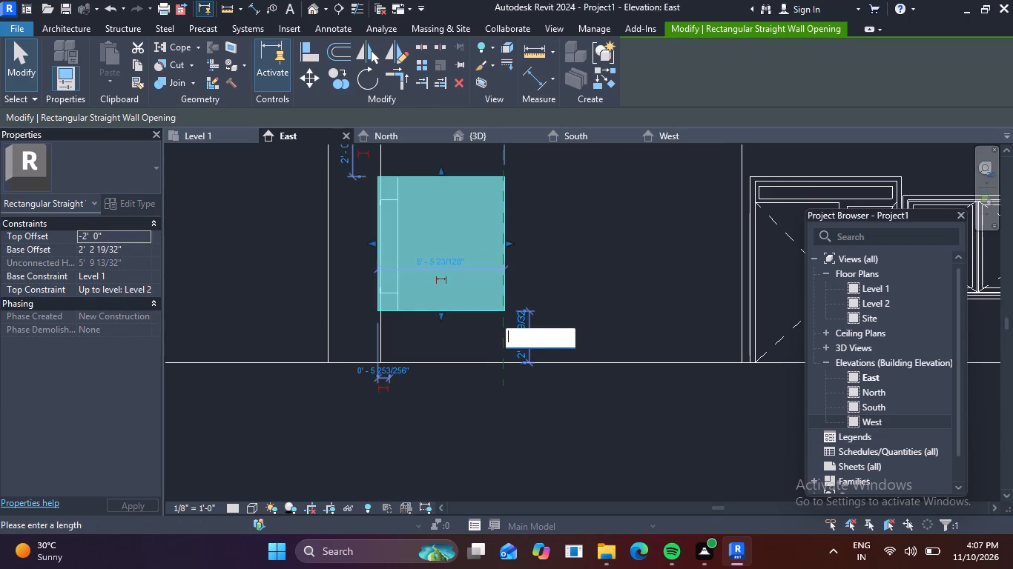
{"action": "type", "text": "3'"}
{"action": "key", "text": "Return"}
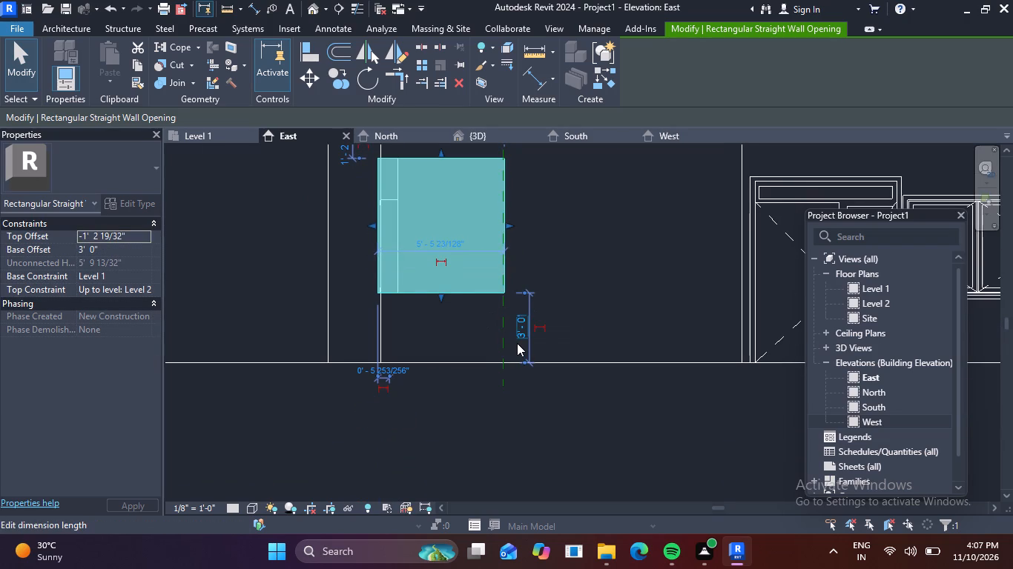
Lower the W1 east wall opening's top edge to 3' below Level 2.
{"action": "middle_click_drag", "start_coordinate": [412, 275], "coordinate": [412, 358]}
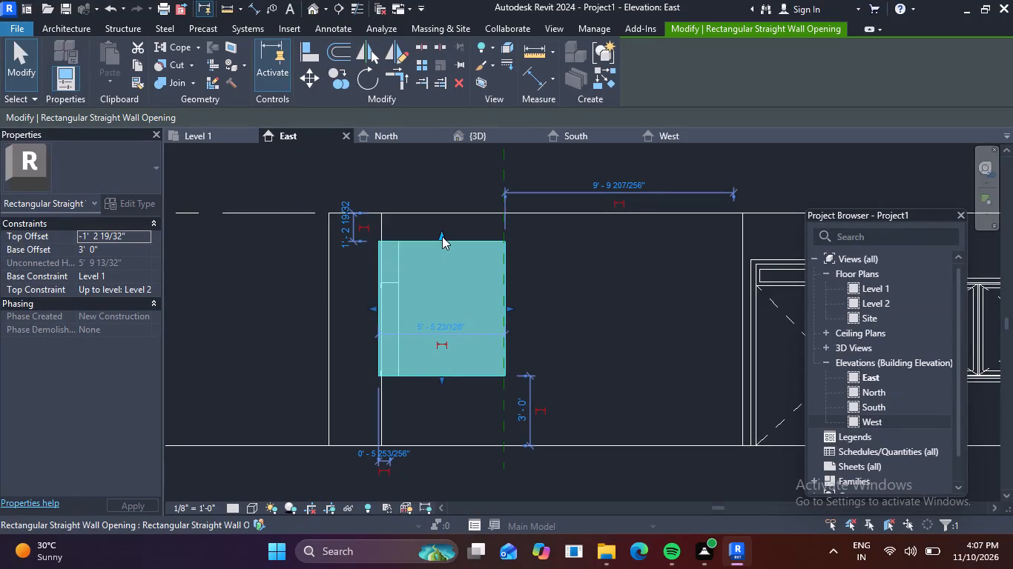
{"action": "left_click_drag", "start_coordinate": [442, 236], "coordinate": [438, 284]}
{"action": "scroll", "coordinate": [561, 295], "scroll_direction": "down", "scroll_amount": 1}
{"action": "scroll", "coordinate": [429, 349], "scroll_direction": "up", "scroll_amount": 3}
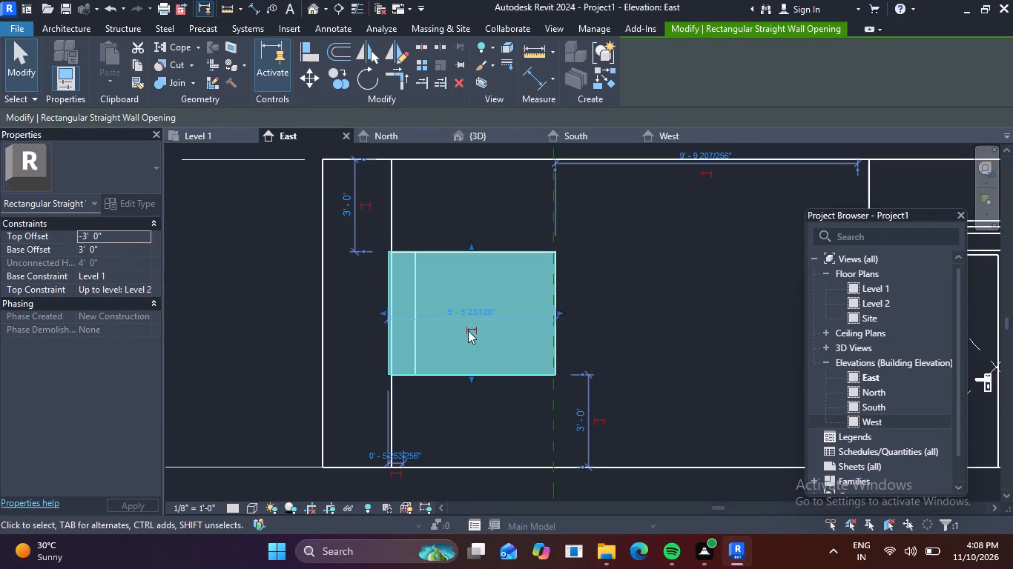
Set the W1 east wall opening's width to 4' 10 1/2".
{"action": "left_click", "coordinate": [474, 313]}
{"action": "key", "text": "BackSpace"}
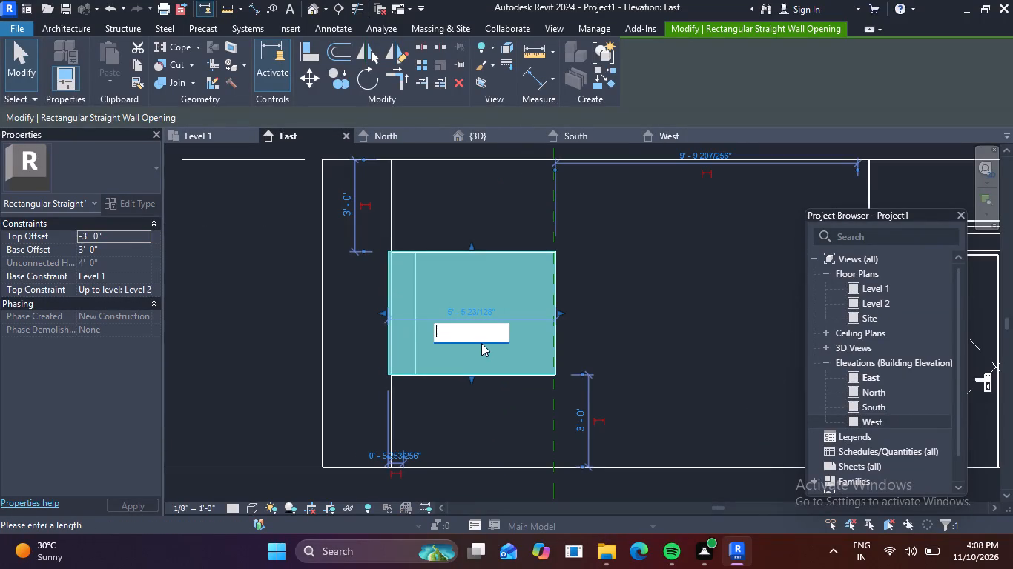
{"action": "key", "text": "1"}
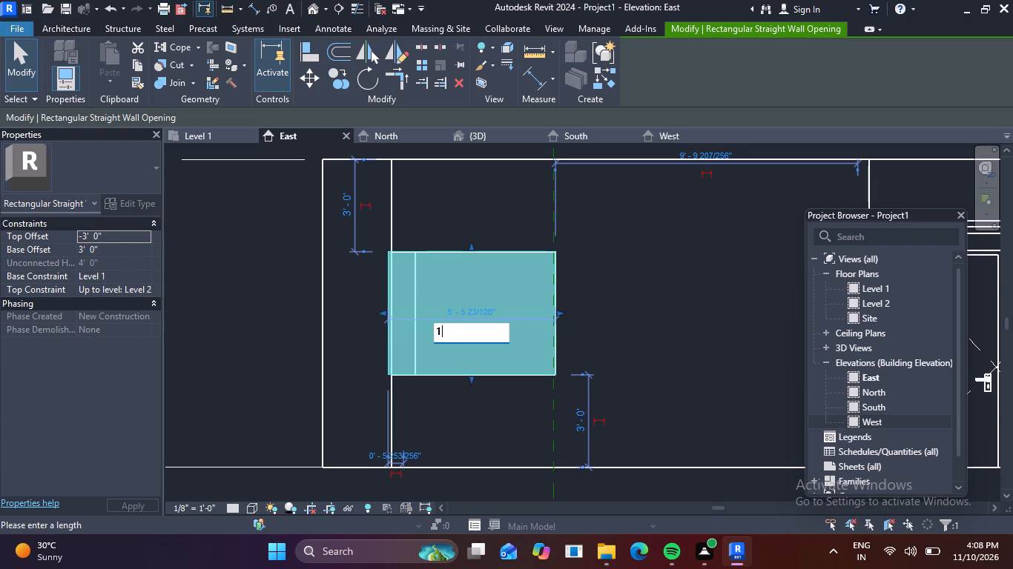
{"action": "key", "text": "BackSpace"}
{"action": "type", "text": "4'"}
{"action": "type", "text": "10"}
{"action": "type", "text": ".5"}
{"action": "key", "text": "Return"}
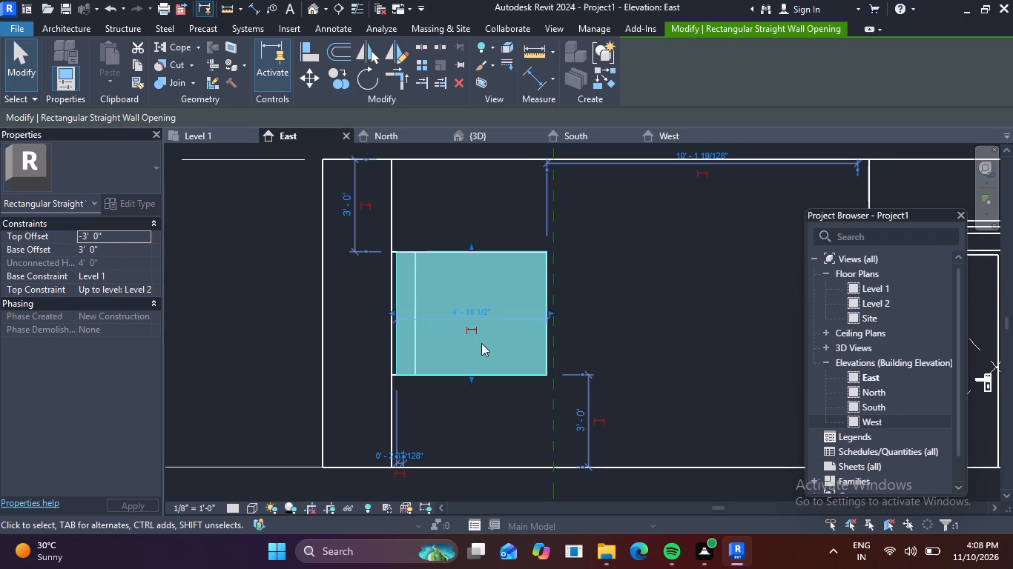
Stretch the W1 east wall opening's south edge to the wall's outer corner and pull its north edge in to a 4' 10" width.
{"action": "scroll", "coordinate": [370, 260], "scroll_direction": "up", "scroll_amount": 4}
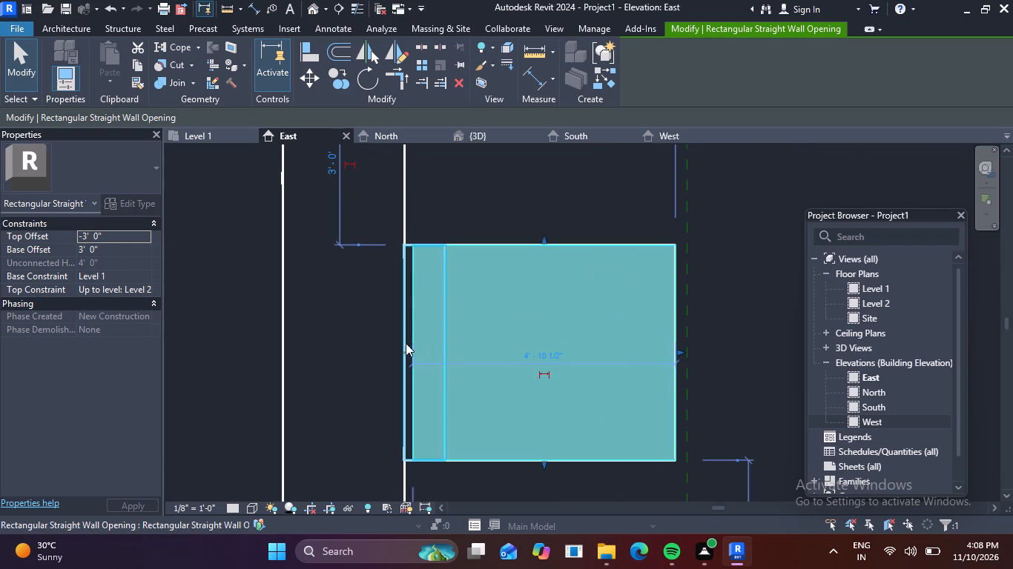
{"action": "left_click", "coordinate": [407, 349]}
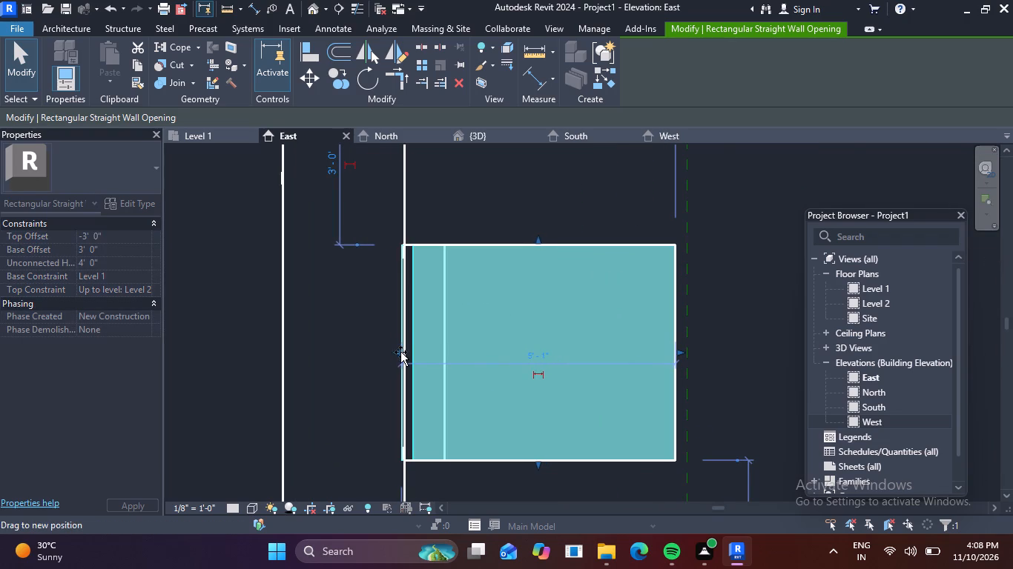
{"action": "scroll", "coordinate": [515, 247], "scroll_direction": "down", "scroll_amount": 2}
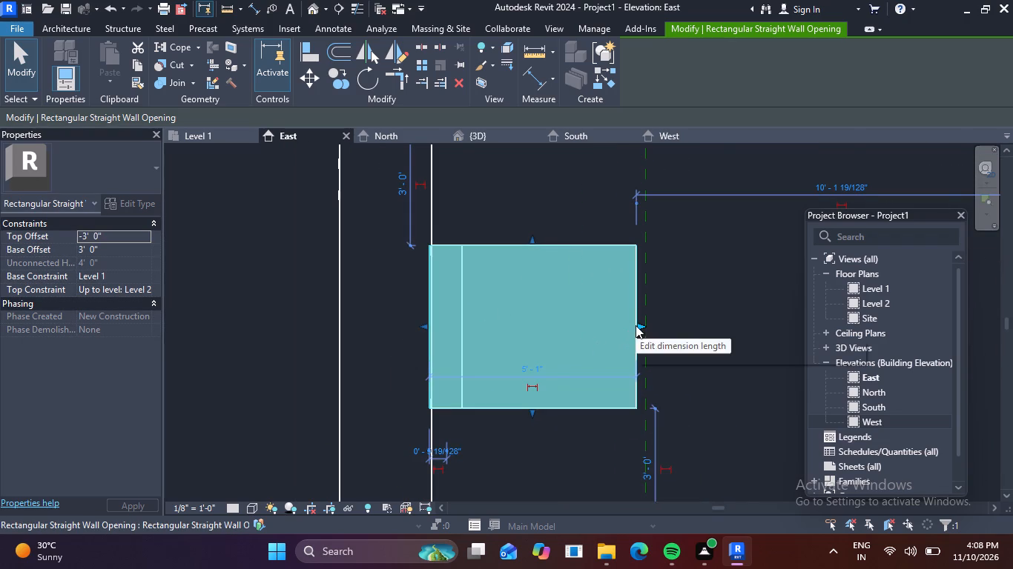
{"action": "left_click_drag", "start_coordinate": [643, 325], "coordinate": [626, 328]}
{"action": "scroll", "coordinate": [650, 330], "scroll_direction": "down", "scroll_amount": 2}
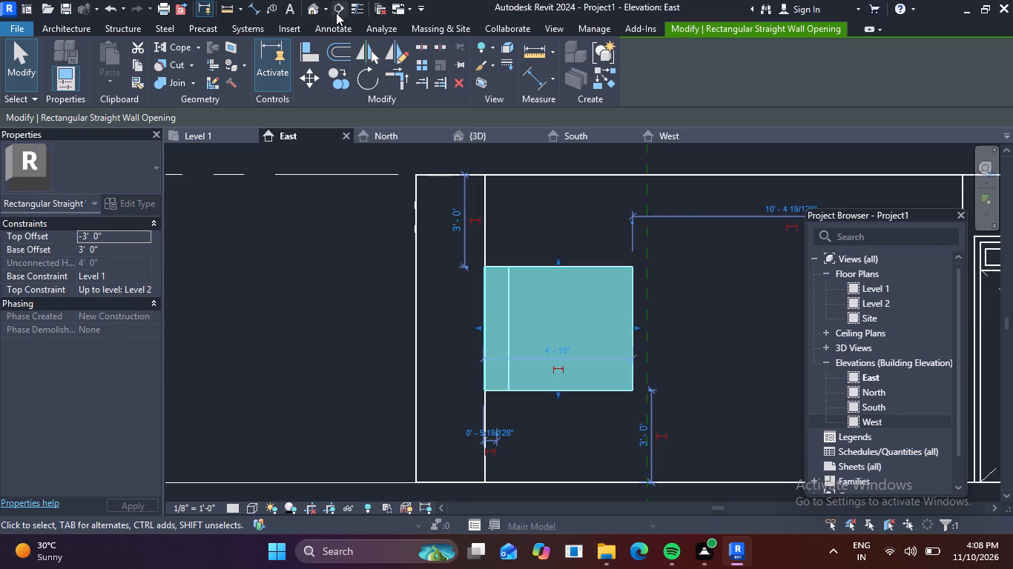
Examine the W1 corner openings in the 3D view and the south wall opening's dimensions in the South elevation.
{"action": "left_click", "coordinate": [310, 6]}
{"action": "scroll", "coordinate": [546, 296], "scroll_direction": "down", "scroll_amount": 1}
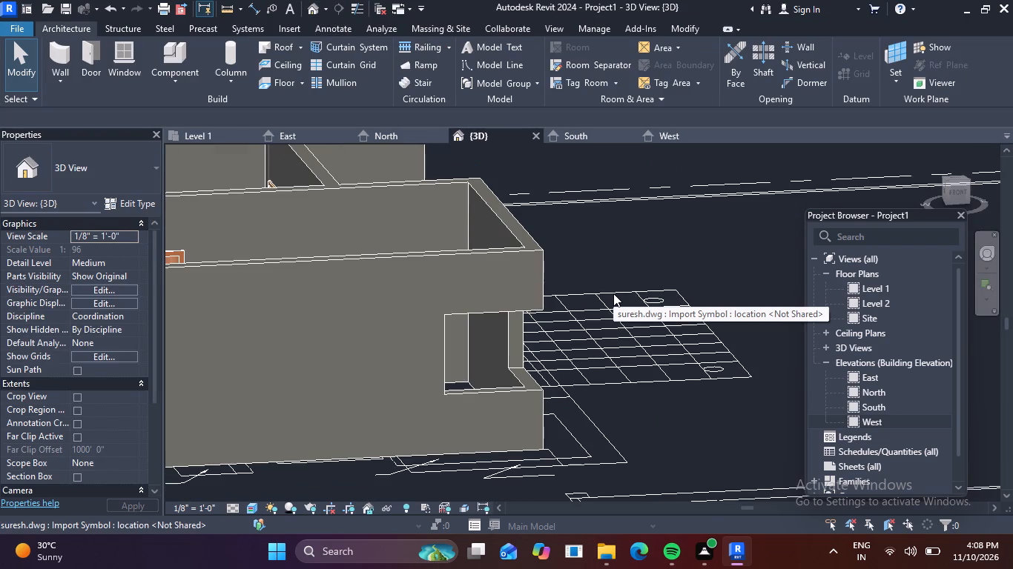
{"action": "middle_click_drag", "start_coordinate": [603, 296], "coordinate": [528, 305], "text": "shift"}
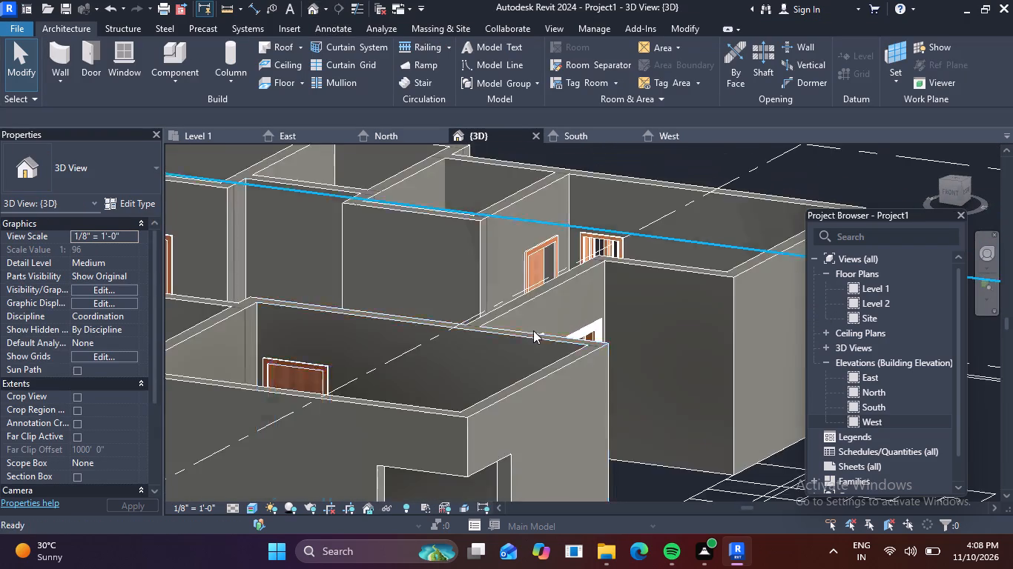
{"action": "middle_click_drag", "start_coordinate": [527, 319], "coordinate": [485, 139]}
{"action": "scroll", "coordinate": [471, 317], "scroll_direction": "up", "scroll_amount": 2}
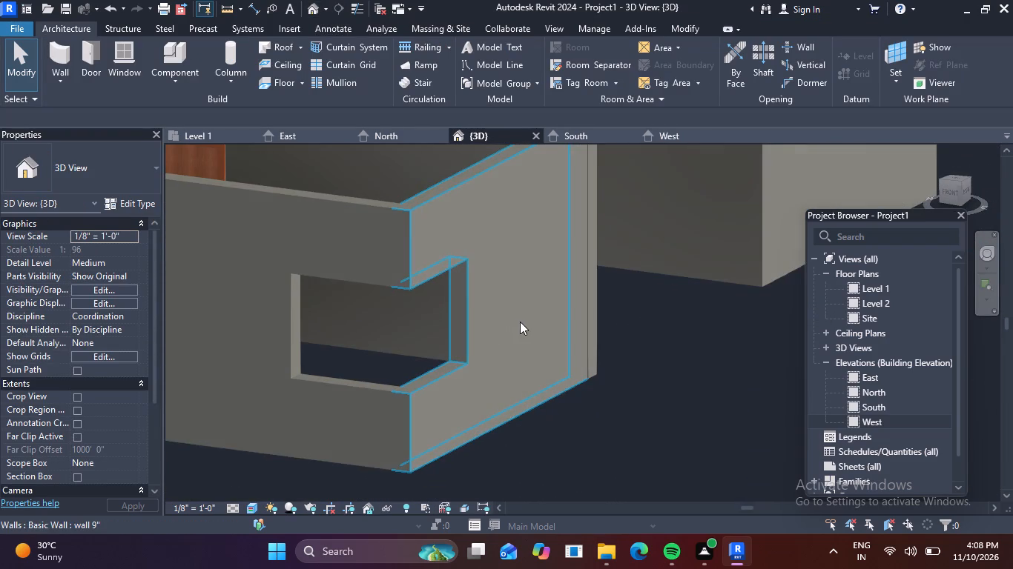
{"action": "scroll", "coordinate": [340, 298], "scroll_direction": "up", "scroll_amount": 1}
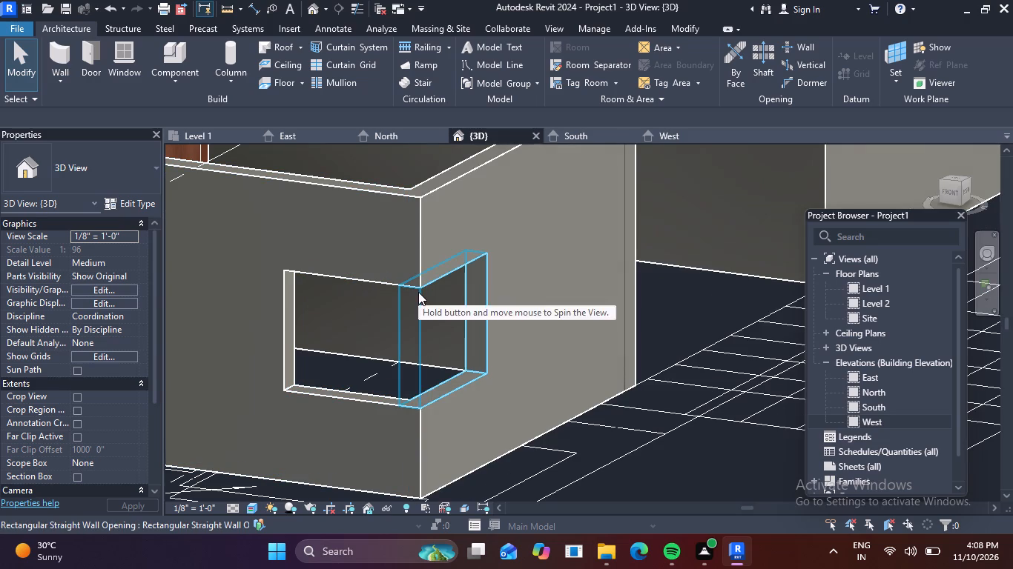
{"action": "left_click", "coordinate": [289, 316]}
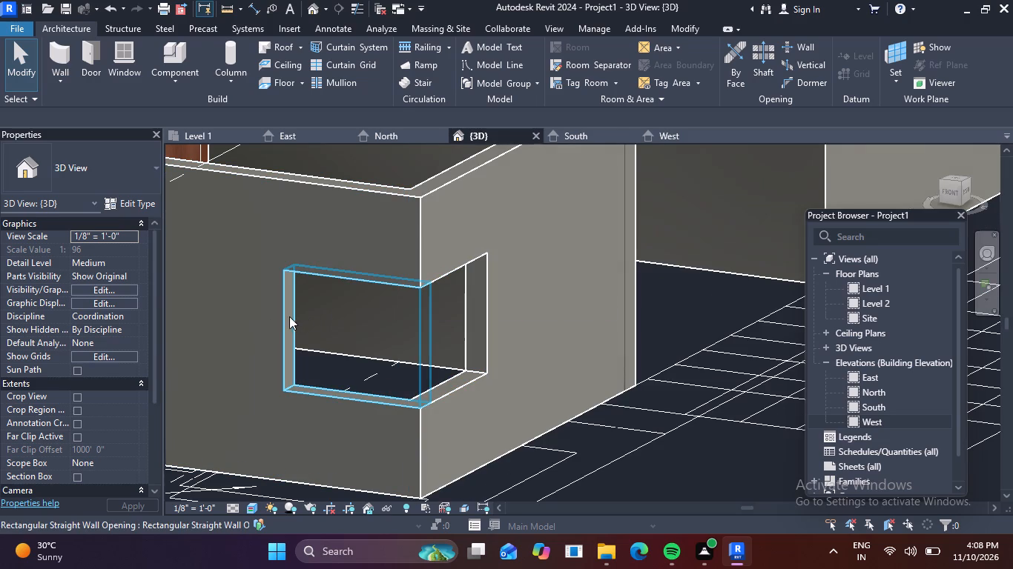
{"action": "left_click", "coordinate": [391, 137]}
{"action": "left_click", "coordinate": [578, 133]}
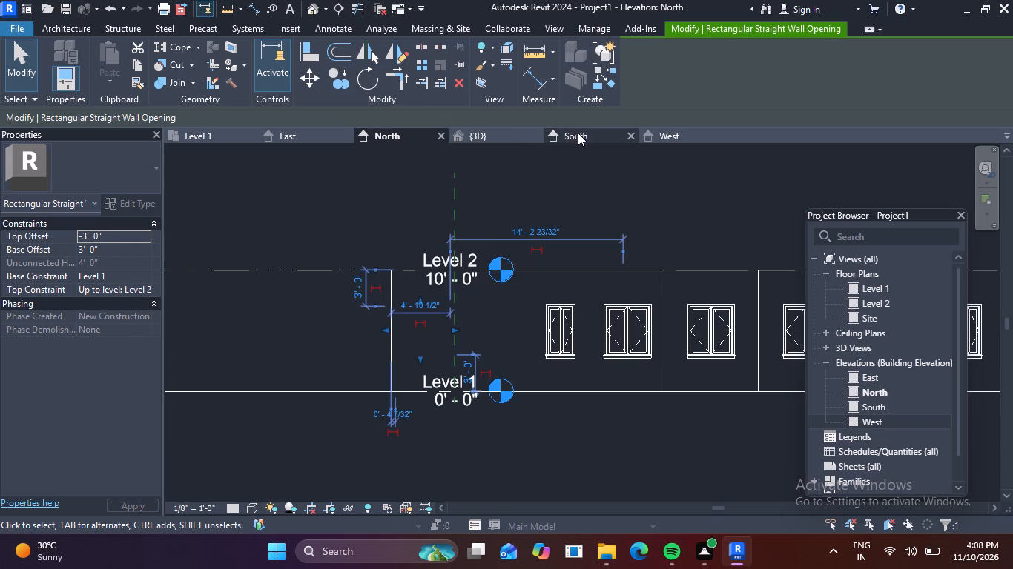
{"action": "scroll", "coordinate": [495, 264], "scroll_direction": "up", "scroll_amount": 3}
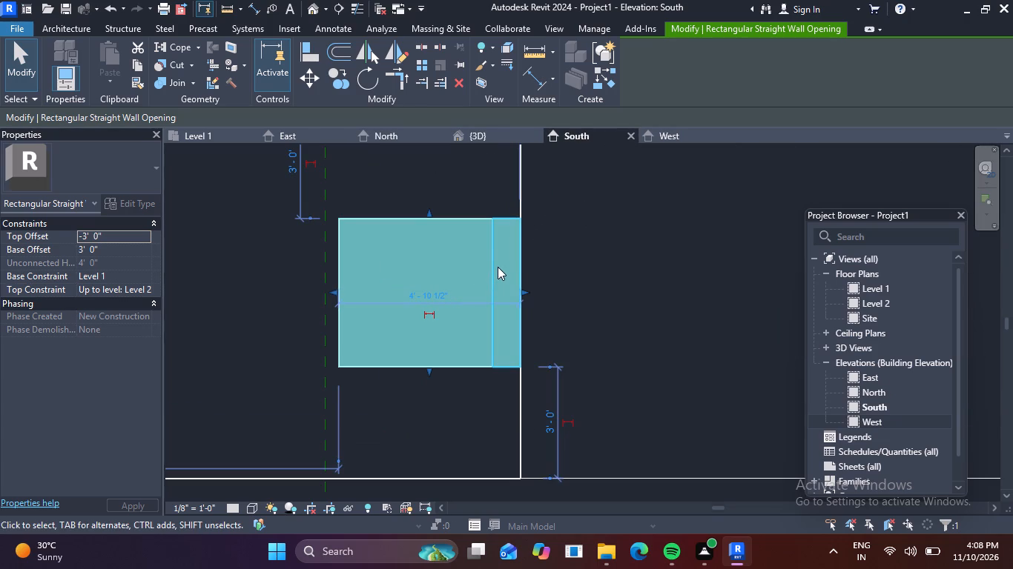
{"action": "key", "text": "Escape"}
{"action": "scroll", "coordinate": [562, 237], "scroll_direction": "down", "scroll_amount": 4}
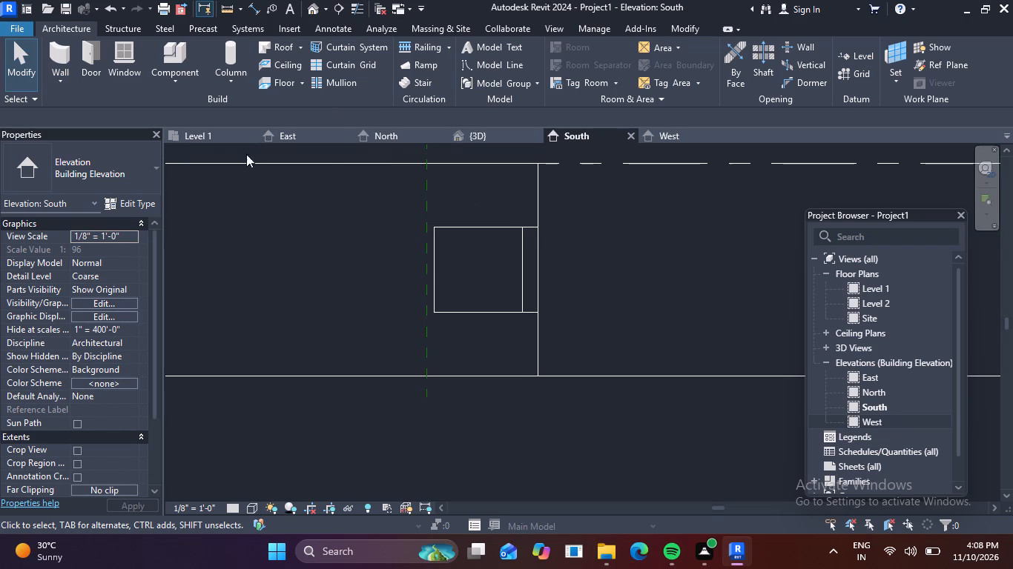
Check the W1 corner's dimensioned widths on the Level 1 plan and compare them with the south wall opening in elevation.
{"action": "left_click", "coordinate": [201, 133]}
{"action": "scroll", "coordinate": [518, 284], "scroll_direction": "down", "scroll_amount": 3}
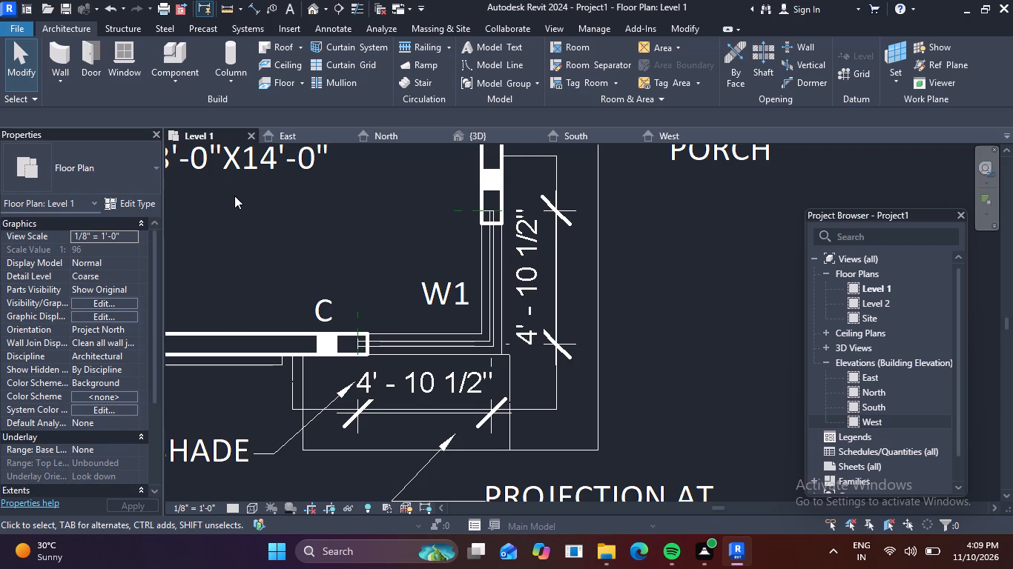
{"action": "left_click", "coordinate": [570, 133]}
{"action": "scroll", "coordinate": [607, 225], "scroll_direction": "up", "scroll_amount": 3}
{"action": "scroll", "coordinate": [473, 228], "scroll_direction": "down", "scroll_amount": 2}
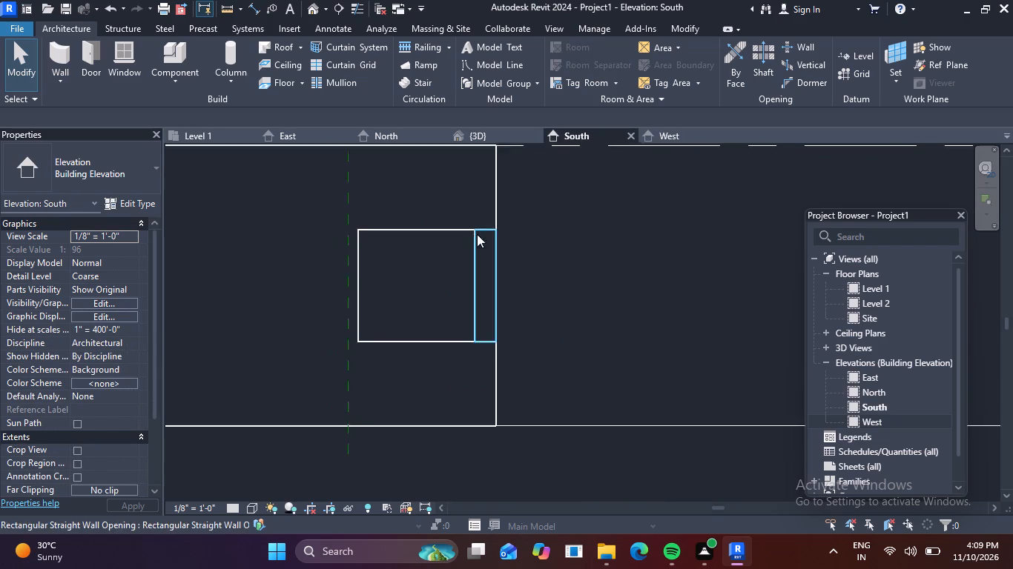
{"action": "scroll", "coordinate": [477, 234], "scroll_direction": "down", "scroll_amount": 2}
{"action": "scroll", "coordinate": [558, 236], "scroll_direction": "down", "scroll_amount": 4}
{"action": "scroll", "coordinate": [486, 276], "scroll_direction": "down", "scroll_amount": 3}
{"action": "scroll", "coordinate": [500, 251], "scroll_direction": "up", "scroll_amount": 2}
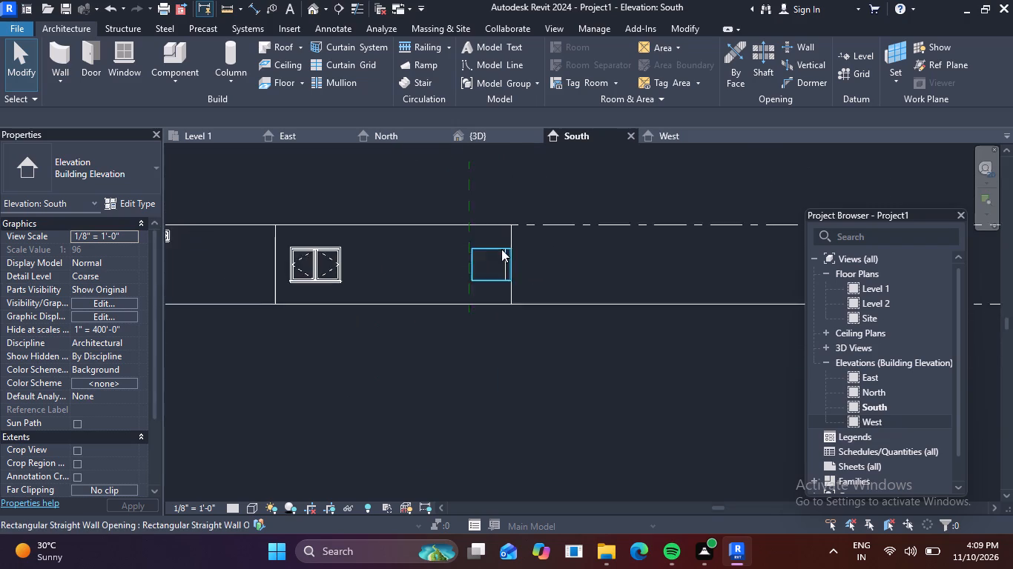
{"action": "scroll", "coordinate": [501, 249], "scroll_direction": "up", "scroll_amount": 3}
In the East elevation, set the W1 east wall opening's width to 4' 10.5".
{"action": "left_click", "coordinate": [294, 138]}
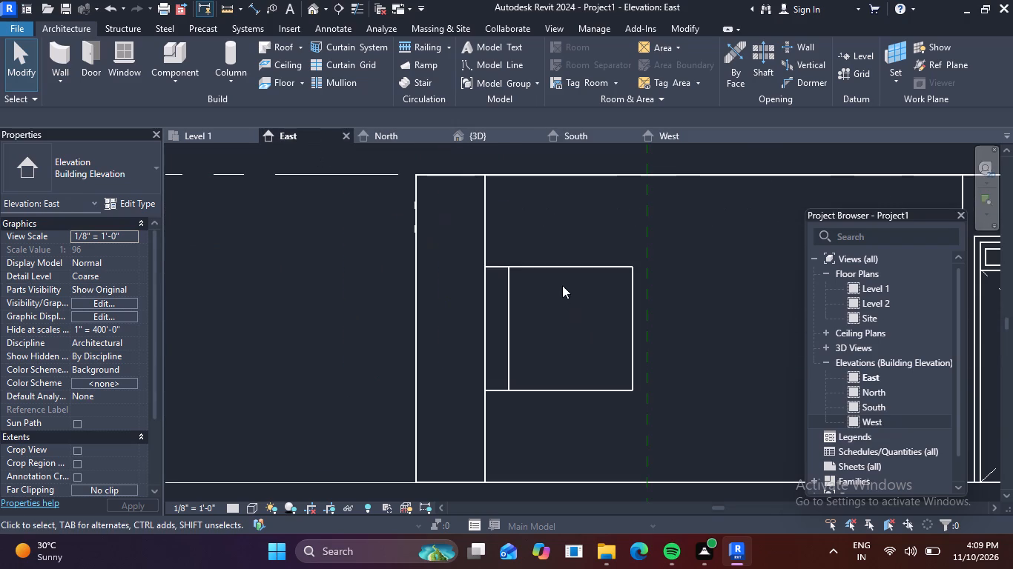
{"action": "left_click", "coordinate": [547, 266]}
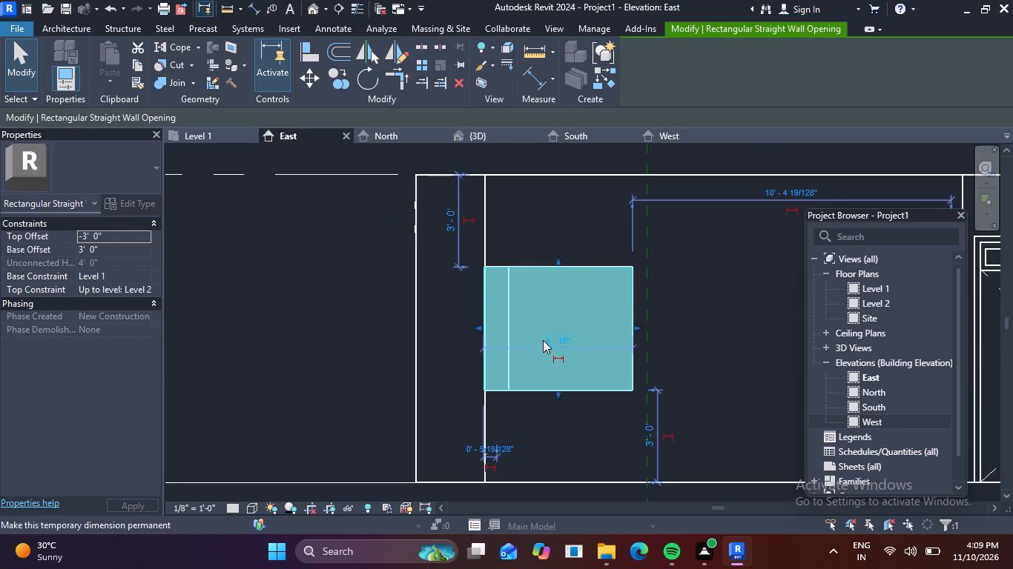
{"action": "scroll", "coordinate": [567, 342], "scroll_direction": "up", "scroll_amount": 3}
{"action": "left_click", "coordinate": [567, 342]}
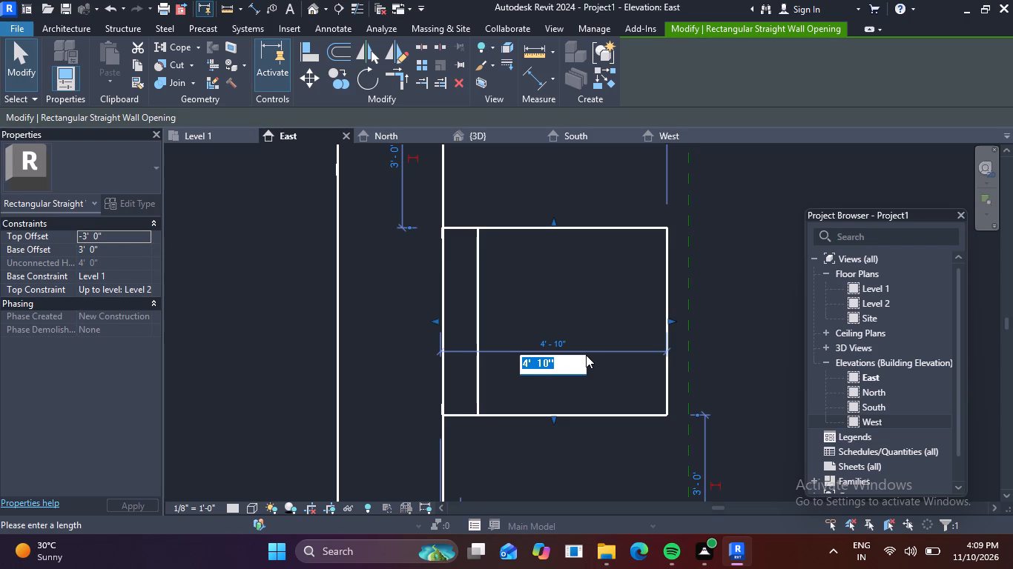
{"action": "left_click", "coordinate": [563, 369]}
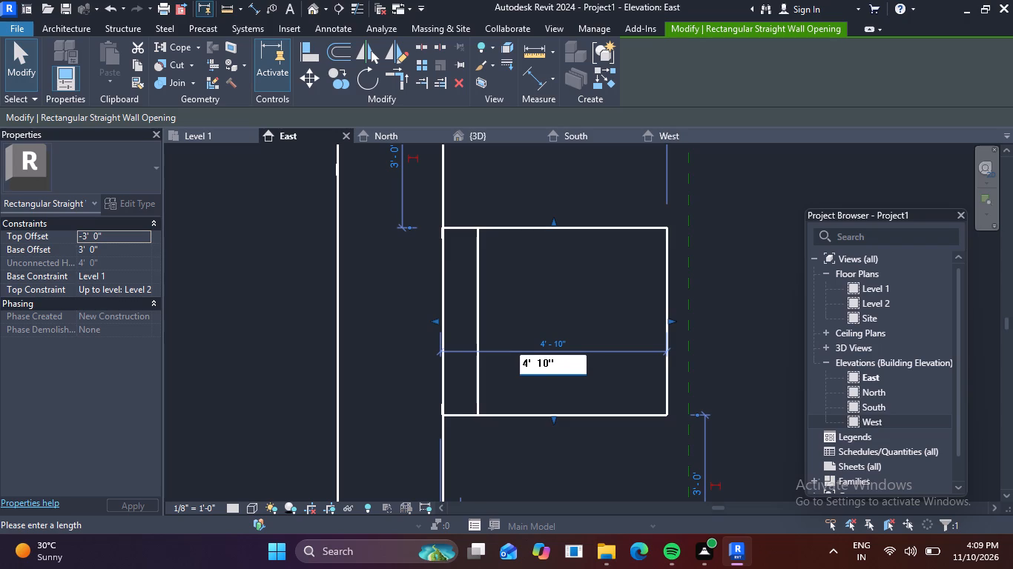
{"action": "key", "text": "BackSpace"}
{"action": "type", "text": ".5"}
{"action": "key", "text": "Return"}
Examine how the W1 openings meet at the corner in 3D and check the south wall opening's dimensions in the South elevation.
{"action": "scroll", "coordinate": [584, 336], "scroll_direction": "down", "scroll_amount": 4}
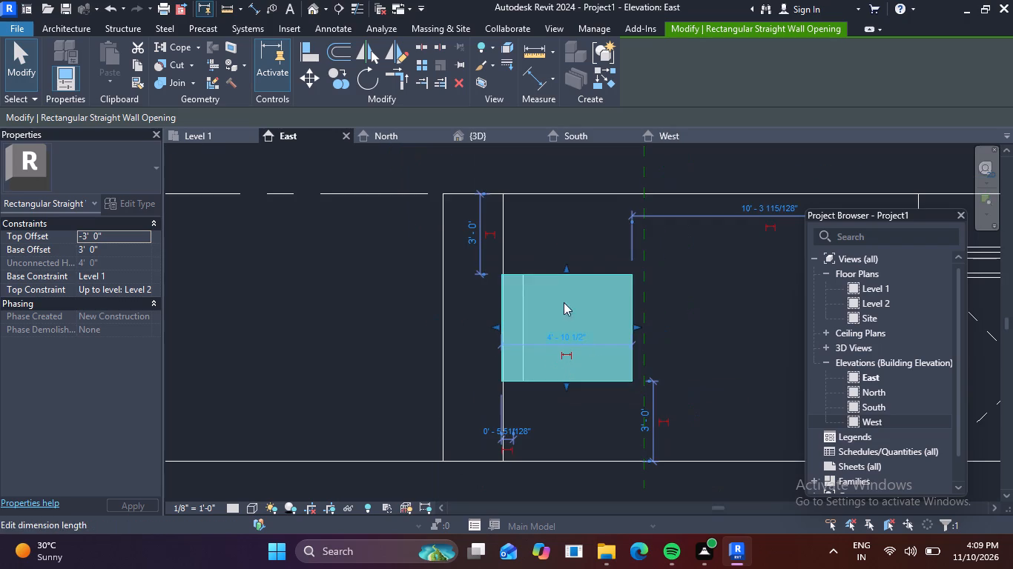
{"action": "left_click", "coordinate": [310, 9]}
{"action": "scroll", "coordinate": [435, 297], "scroll_direction": "up", "scroll_amount": 1}
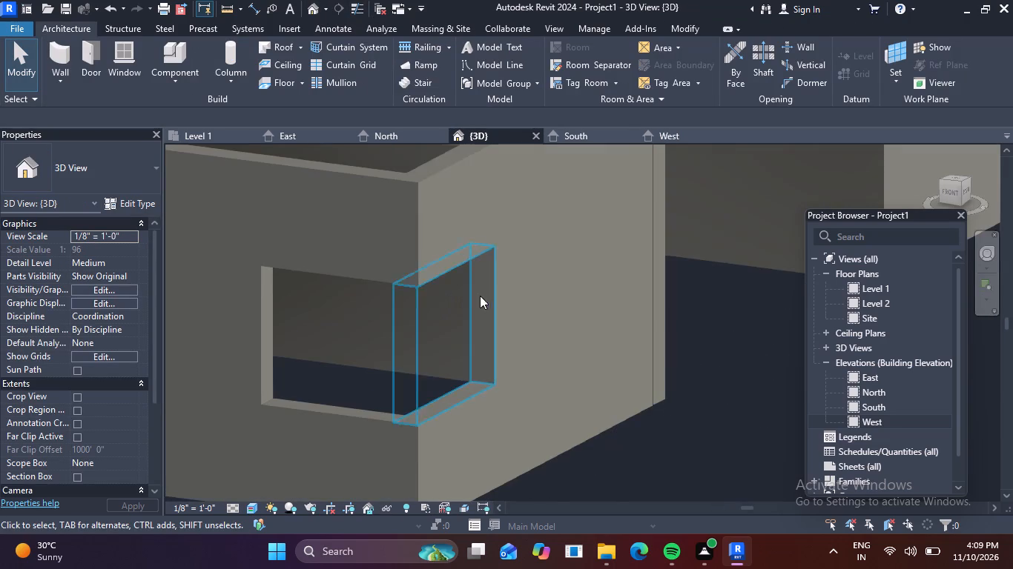
{"action": "left_click", "coordinate": [438, 415]}
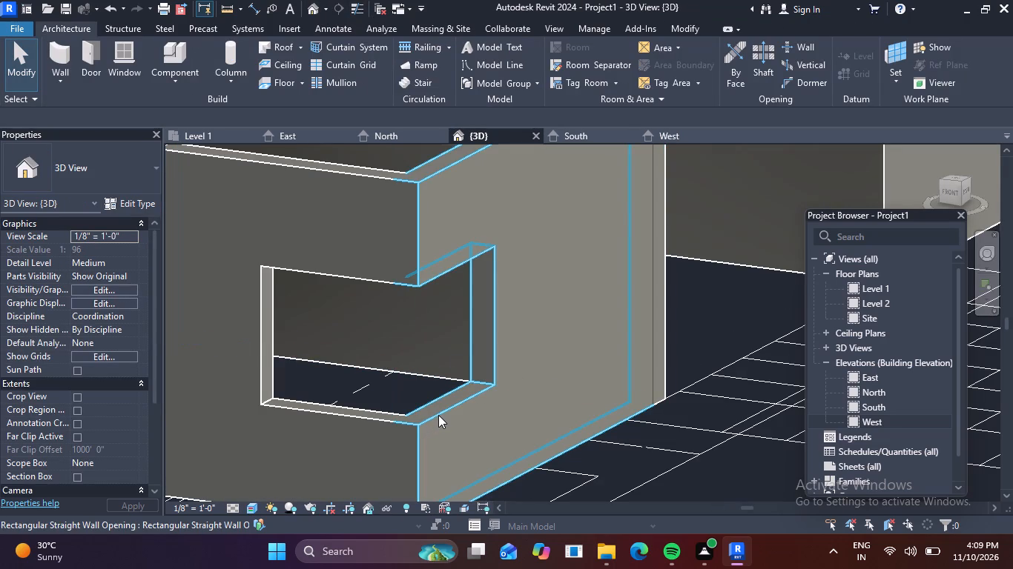
{"action": "key", "text": "Escape"}
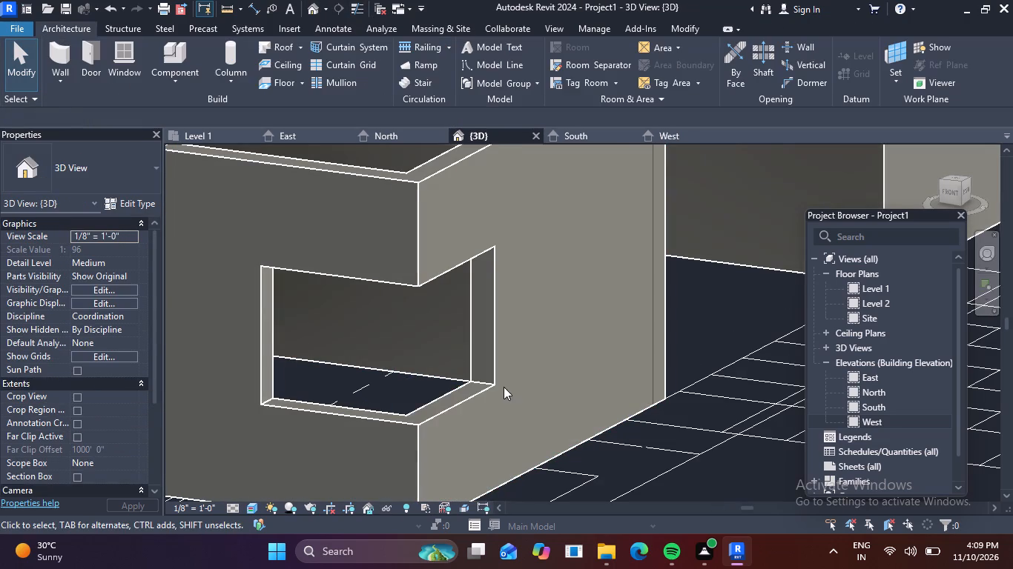
{"action": "key", "text": "Escape"}
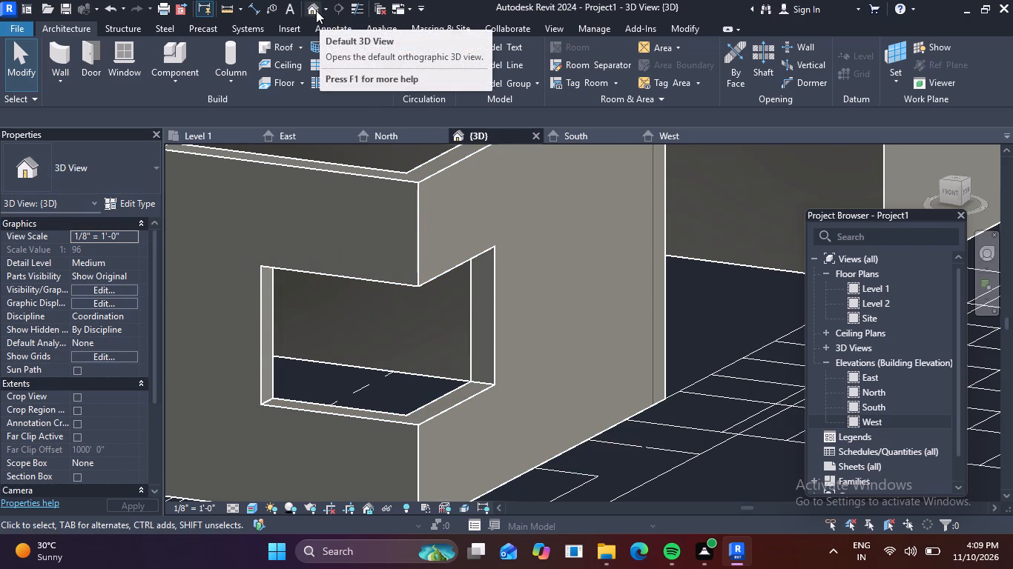
{"action": "left_click", "coordinate": [581, 127]}
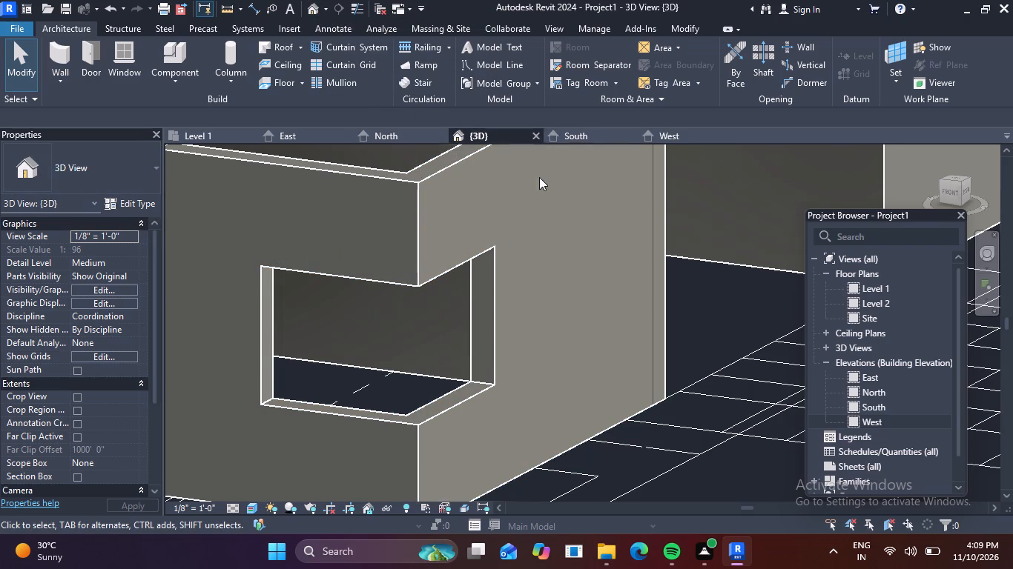
{"action": "left_click", "coordinate": [592, 128]}
{"action": "scroll", "coordinate": [512, 257], "scroll_direction": "up", "scroll_amount": 3}
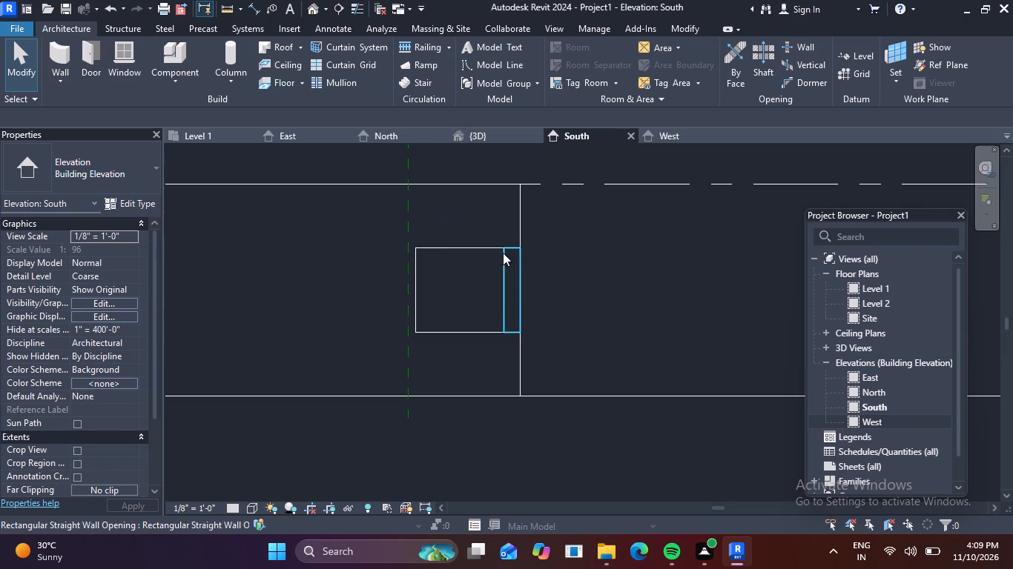
{"action": "left_click", "coordinate": [478, 247]}
{"action": "scroll", "coordinate": [441, 301], "scroll_direction": "up", "scroll_amount": 3}
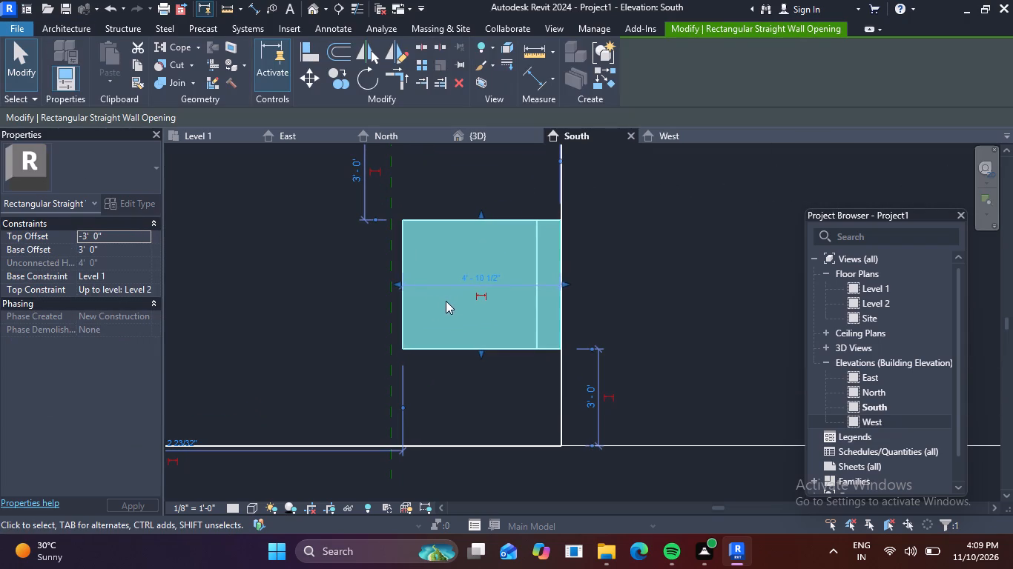
{"action": "scroll", "coordinate": [570, 226], "scroll_direction": "down", "scroll_amount": 1}
{"action": "middle_click_drag", "start_coordinate": [577, 249], "coordinate": [573, 285]}
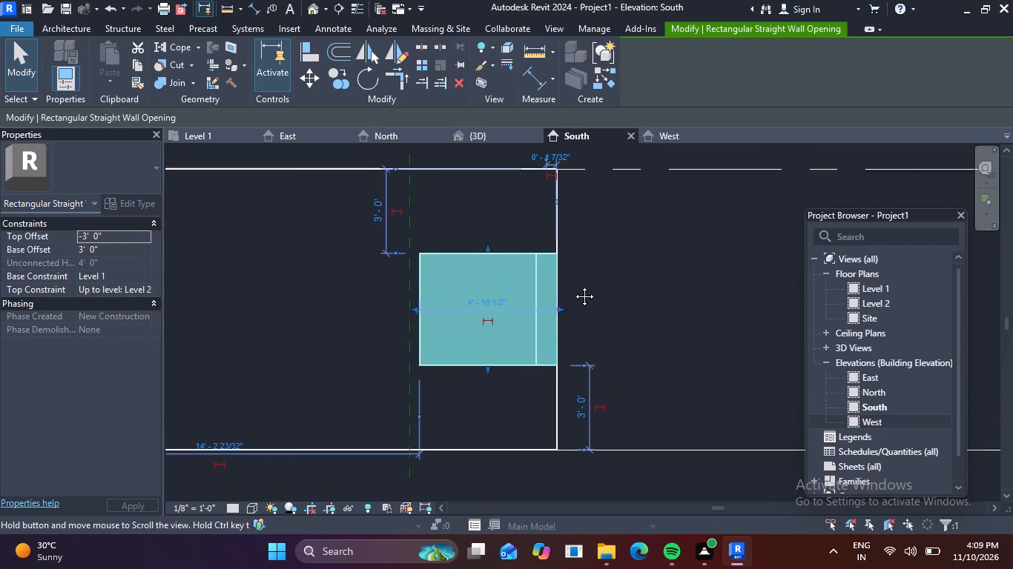
{"action": "middle_click_drag", "start_coordinate": [573, 285], "coordinate": [575, 304]}
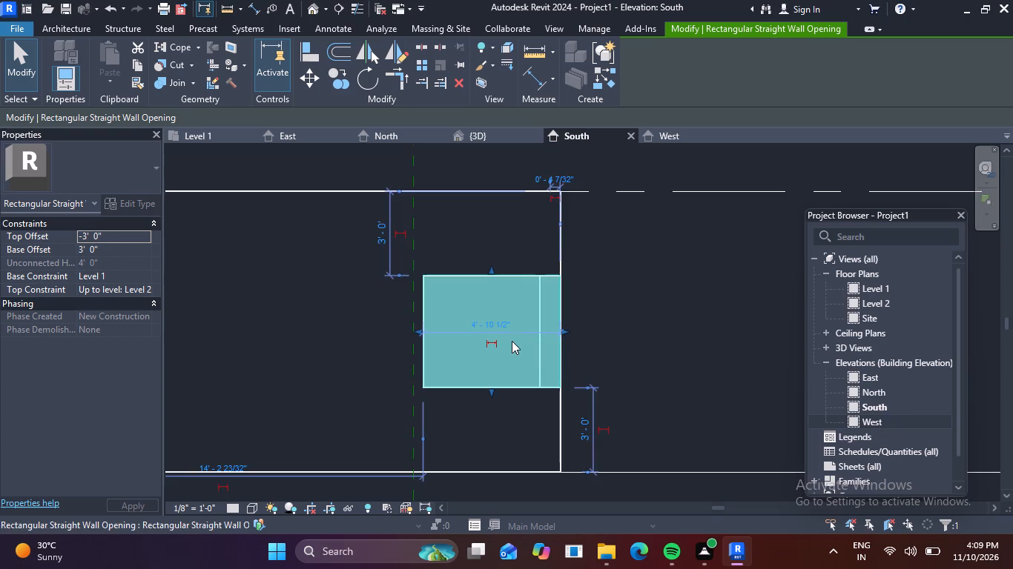
{"action": "scroll", "coordinate": [506, 339], "scroll_direction": "up", "scroll_amount": 3}
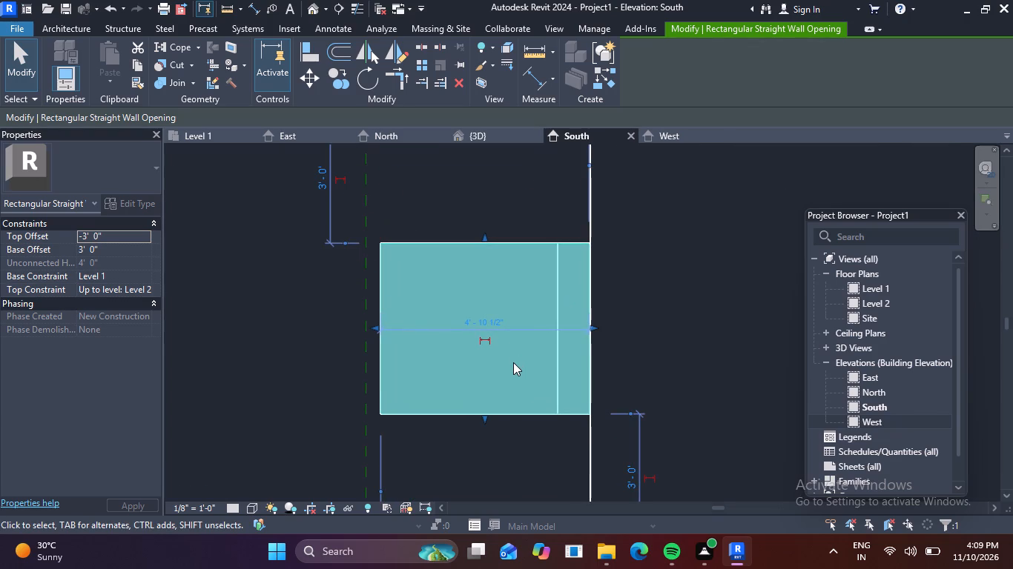
{"action": "scroll", "coordinate": [509, 367], "scroll_direction": "down", "scroll_amount": 4}
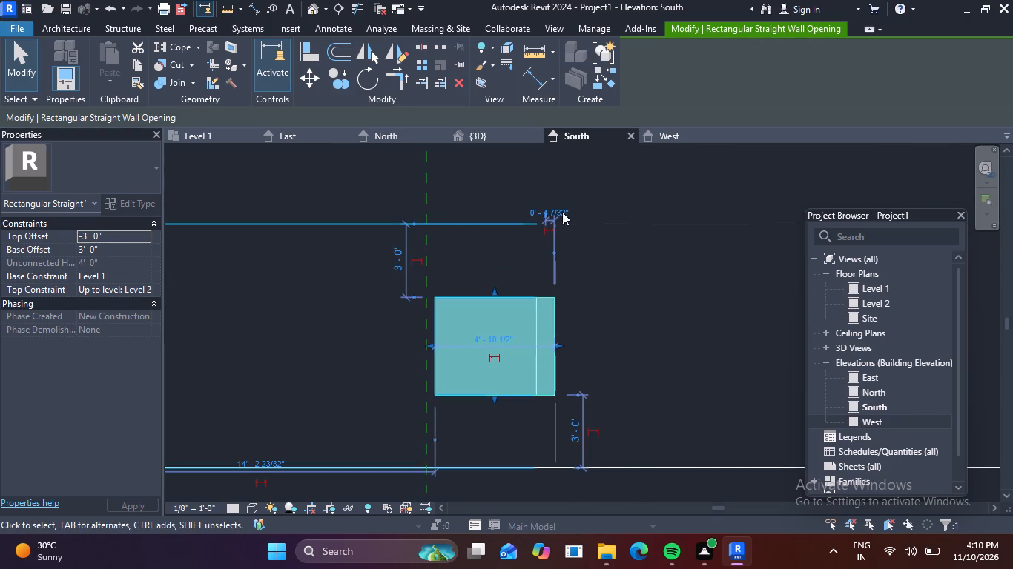
{"action": "key", "text": "Escape"}
Duplicate the 24"X48" double casement window type under the name 58.5X48".
{"action": "scroll", "coordinate": [504, 285], "scroll_direction": "down", "scroll_amount": 4}
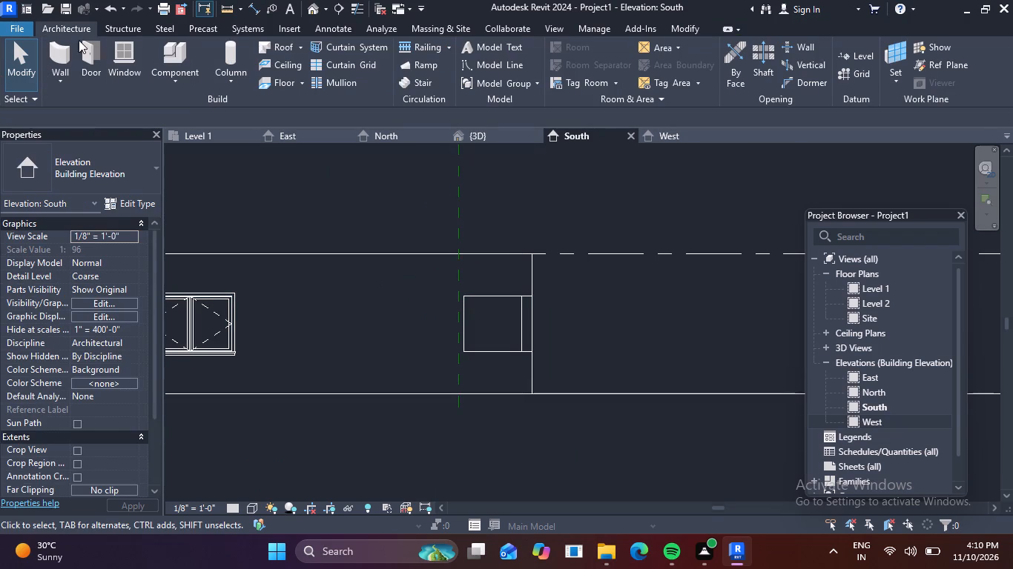
{"action": "left_click", "coordinate": [129, 59]}
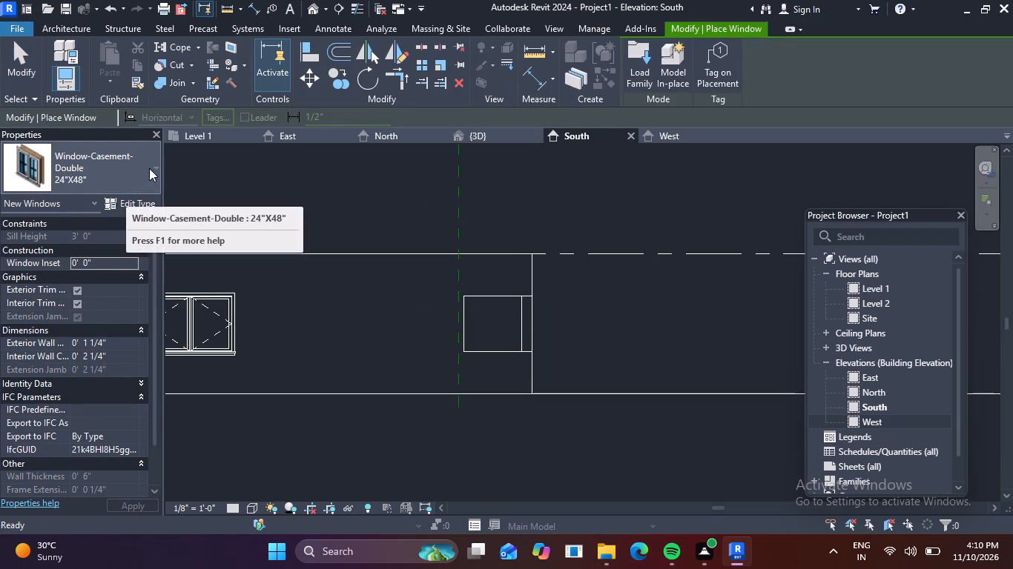
{"action": "left_click", "coordinate": [154, 206]}
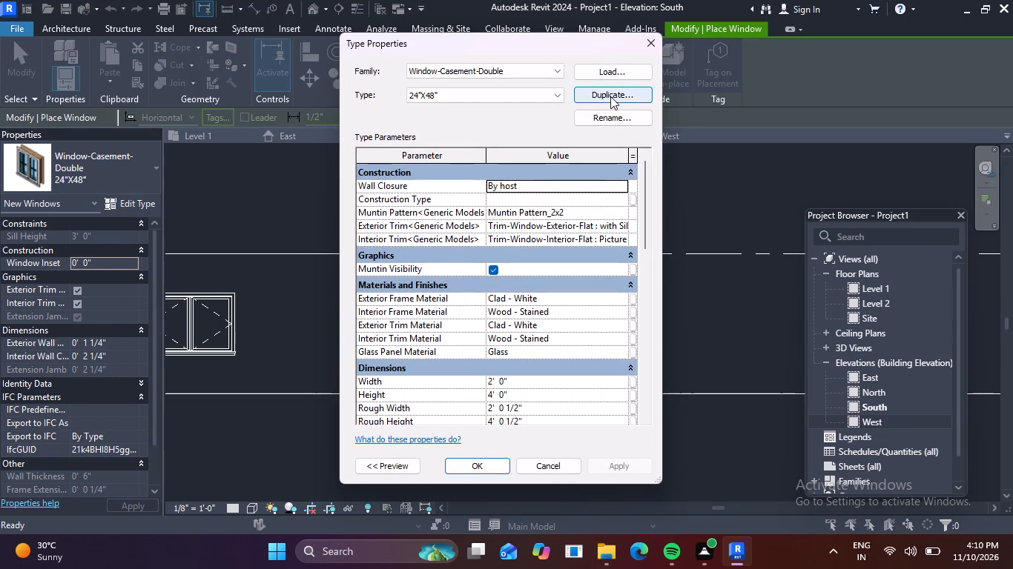
{"action": "left_click", "coordinate": [610, 96]}
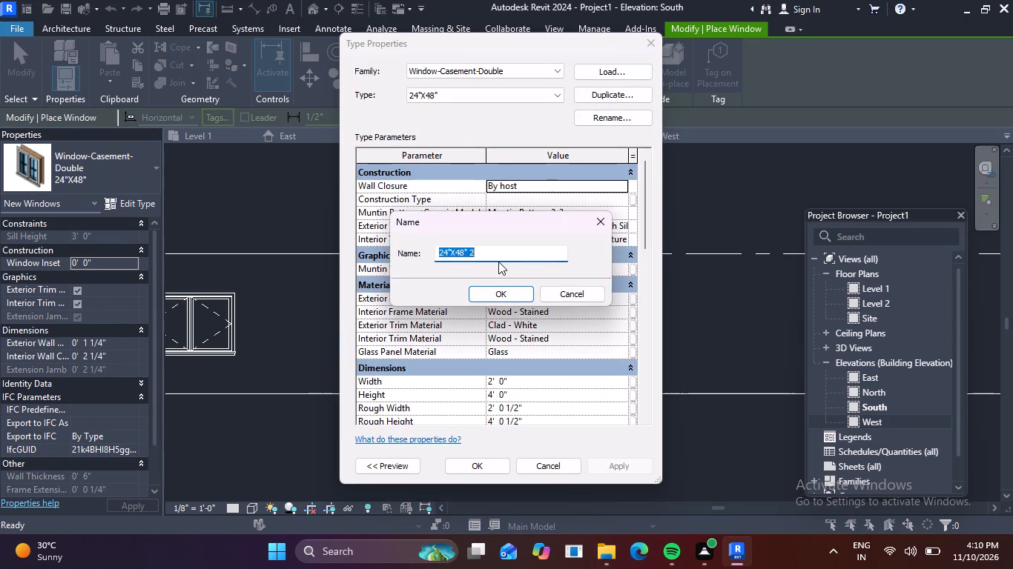
{"action": "key", "text": "BackSpace"}
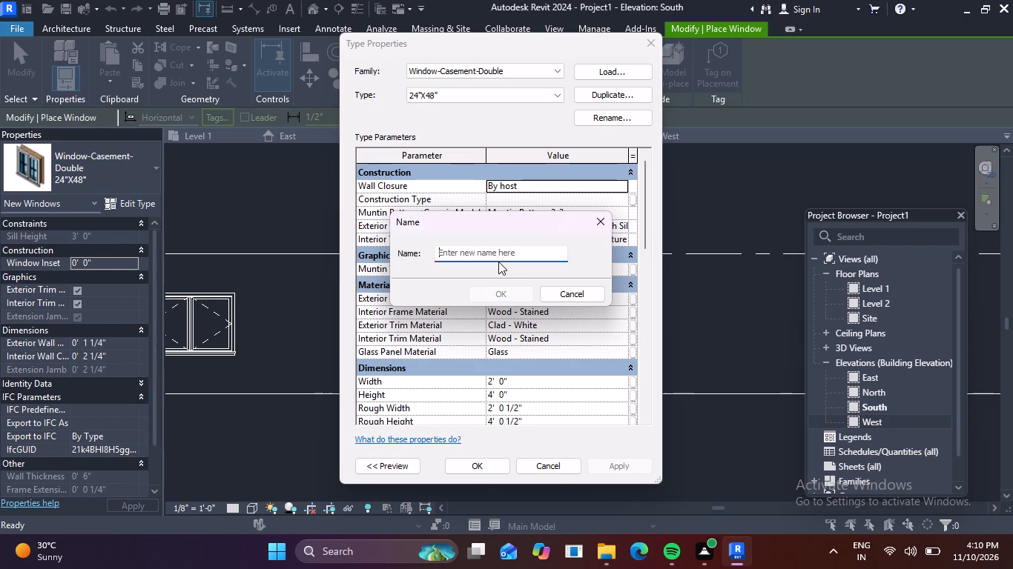
{"action": "key", "text": "4"}
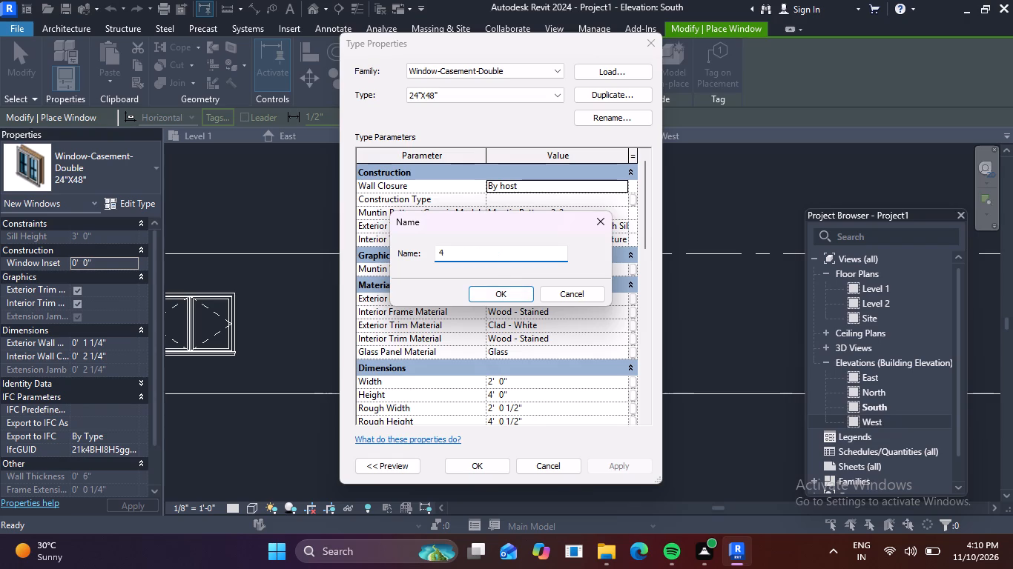
{"action": "key", "text": "8"}
{"action": "key", "text": "BackSpace"}
{"action": "key", "text": "BackSpace"}
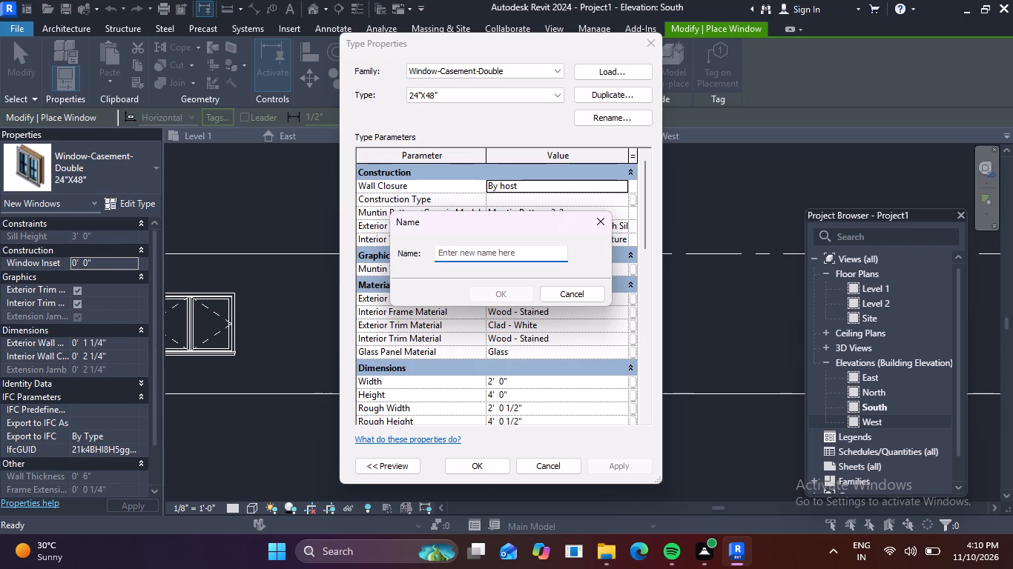
{"action": "key", "text": "5"}
{"action": "key", "text": "9"}
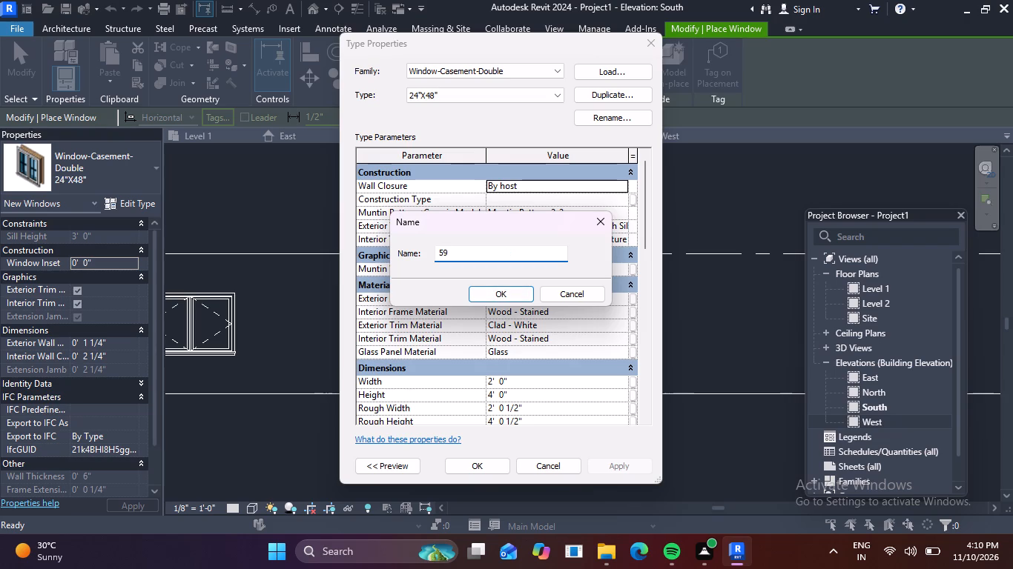
{"action": "key", "text": "BackSpace"}
{"action": "key", "text": "8"}
{"action": "type", "text": ".5"}
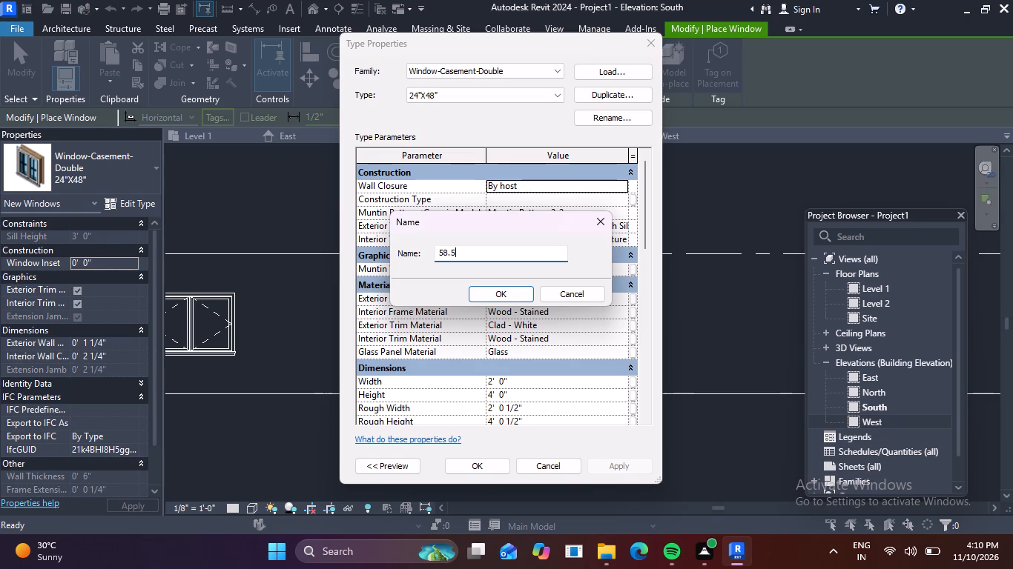
{"action": "key", "text": "shift+x"}
{"action": "type", "text": "47"}
{"action": "key", "text": "BackSpace"}
{"action": "key", "text": "8"}
{"action": "key", "text": "shift+quotedbl"}
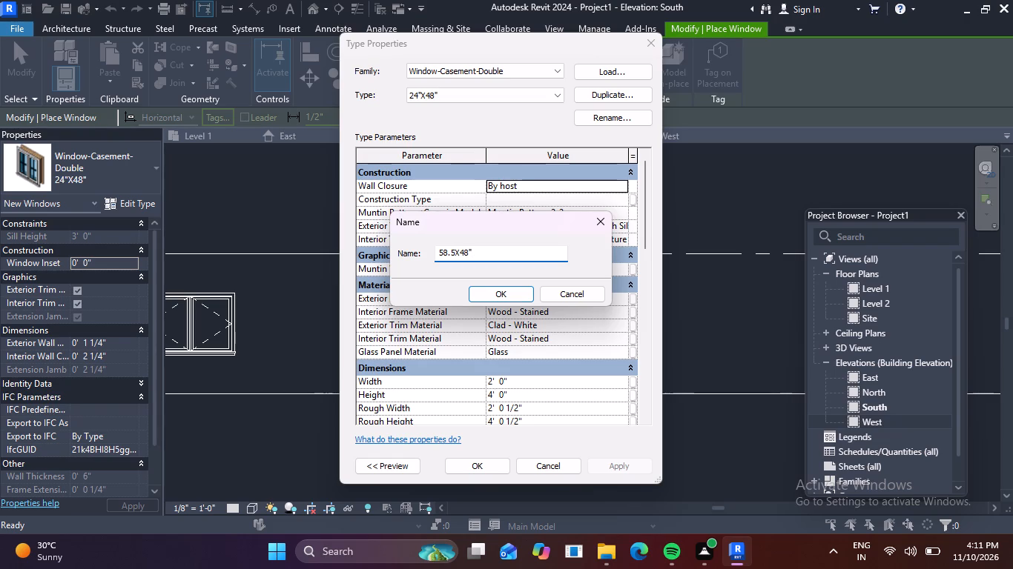
{"action": "left_click", "coordinate": [502, 295]}
Set the new 58.5X48" window type's width to 4' 10.5".
{"action": "scroll", "coordinate": [550, 345], "scroll_direction": "down", "scroll_amount": 2}
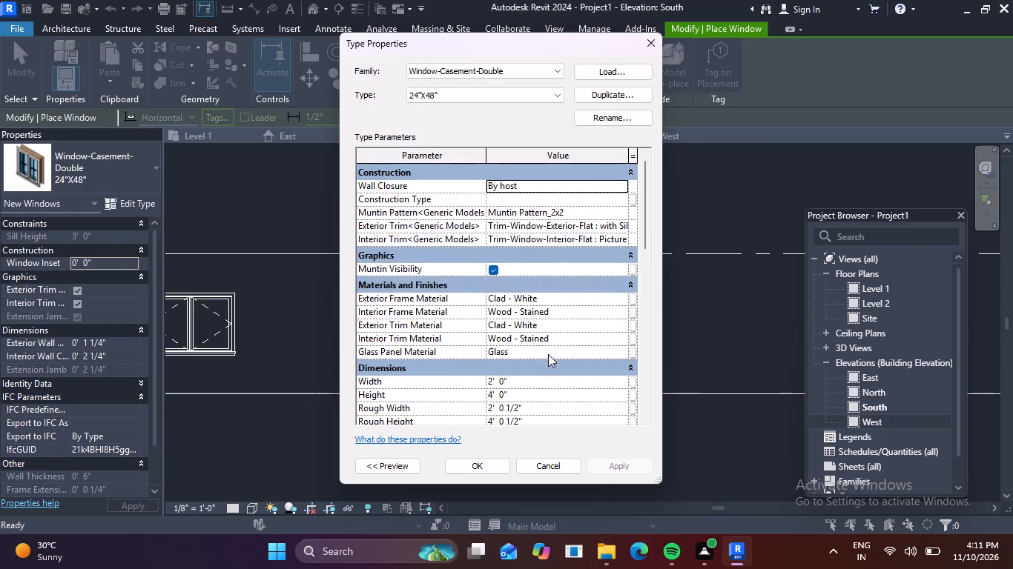
{"action": "left_click", "coordinate": [528, 312]}
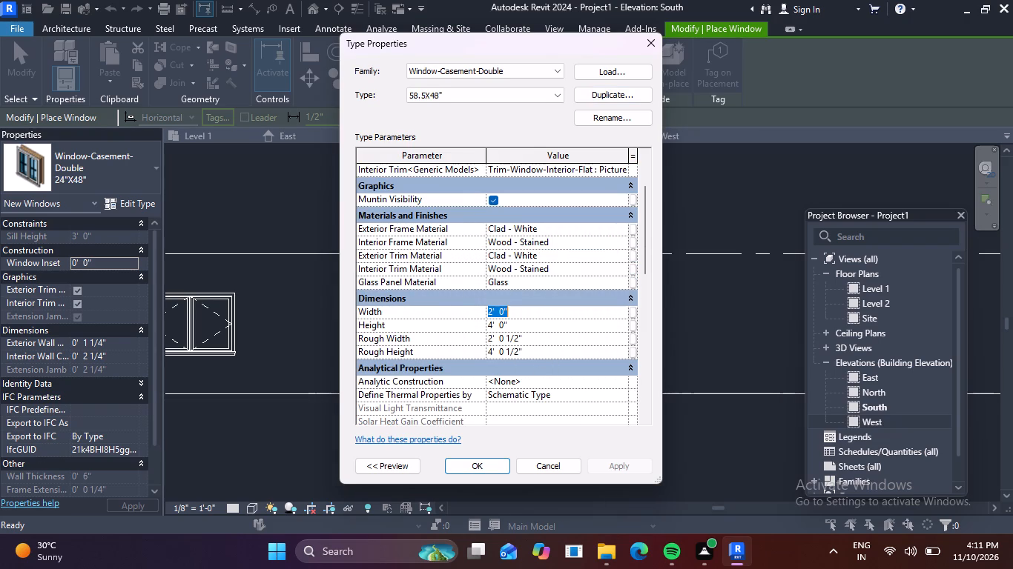
{"action": "key", "text": "BackSpace"}
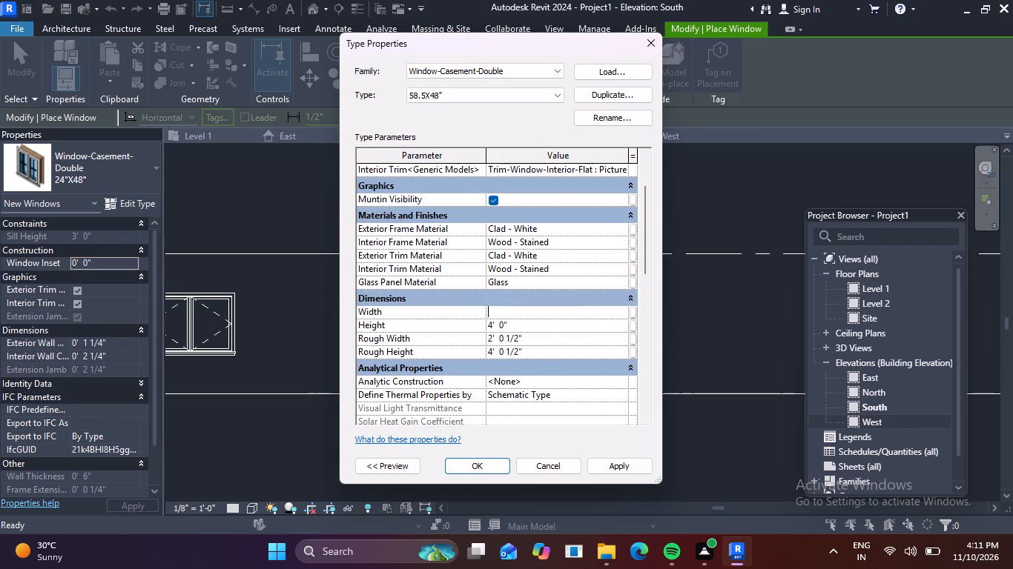
{"action": "key", "text": "4"}
{"action": "type", "text": "'10"}
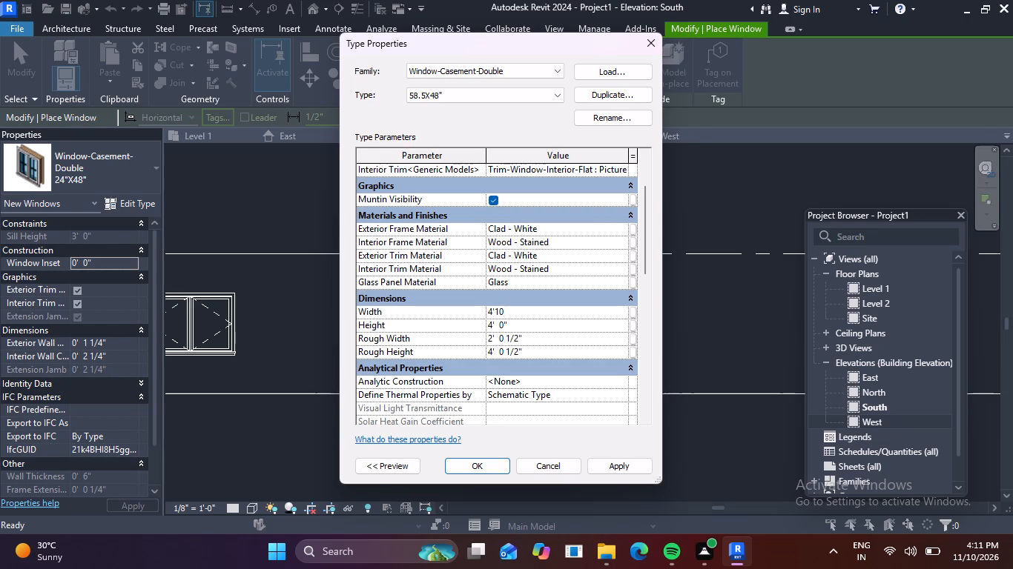
{"action": "type", "text": ".5\""}
{"action": "key", "text": "Return"}
{"action": "left_click", "coordinate": [492, 459]}
{"action": "left_click", "coordinate": [489, 463]}
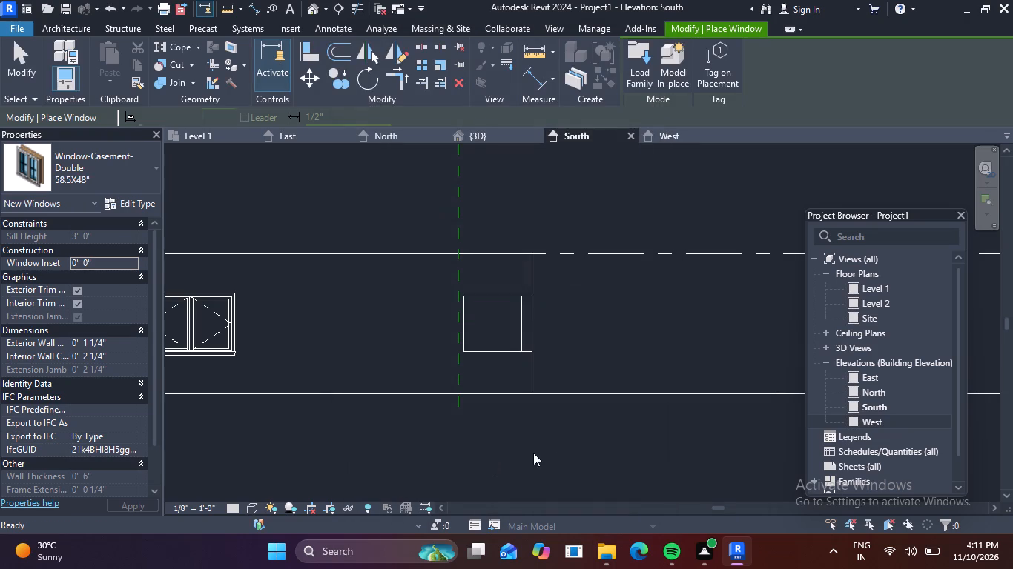
Place a 58.5X48" double casement window over the W1 corner opening in the South elevation and another in the East elevation.
{"action": "scroll", "coordinate": [484, 318], "scroll_direction": "up", "scroll_amount": 2}
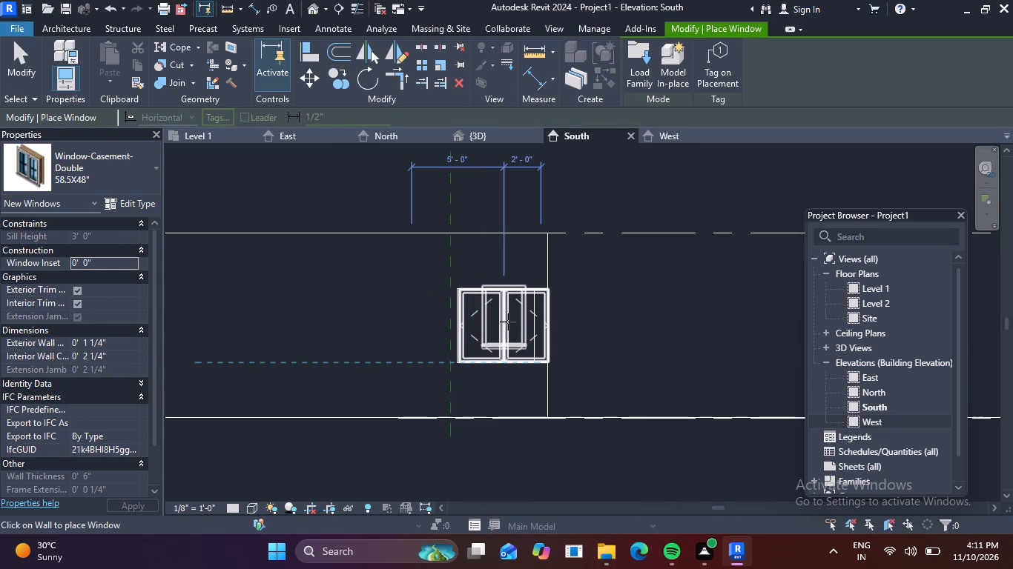
{"action": "left_click", "coordinate": [508, 322]}
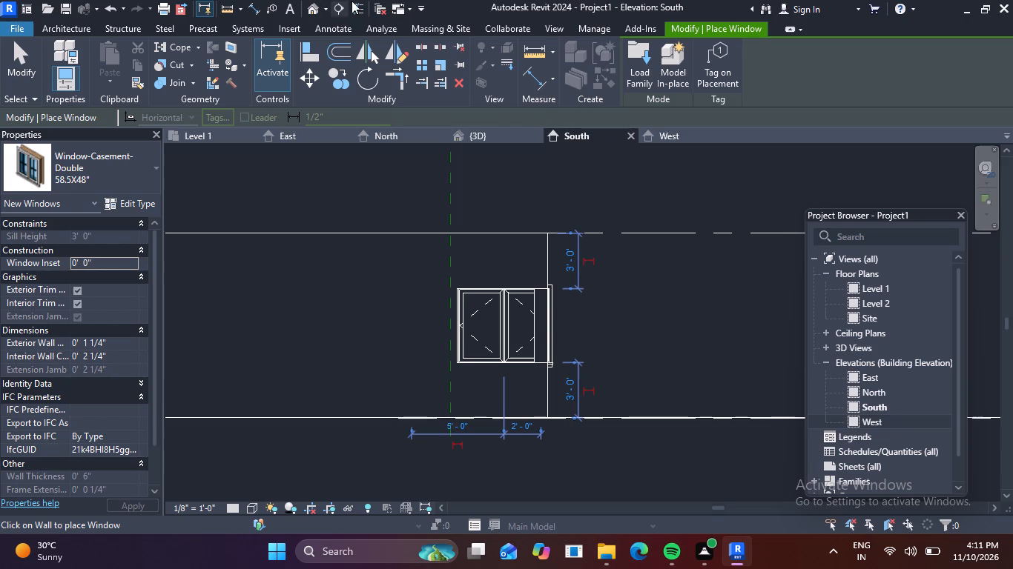
{"action": "left_click", "coordinate": [311, 10]}
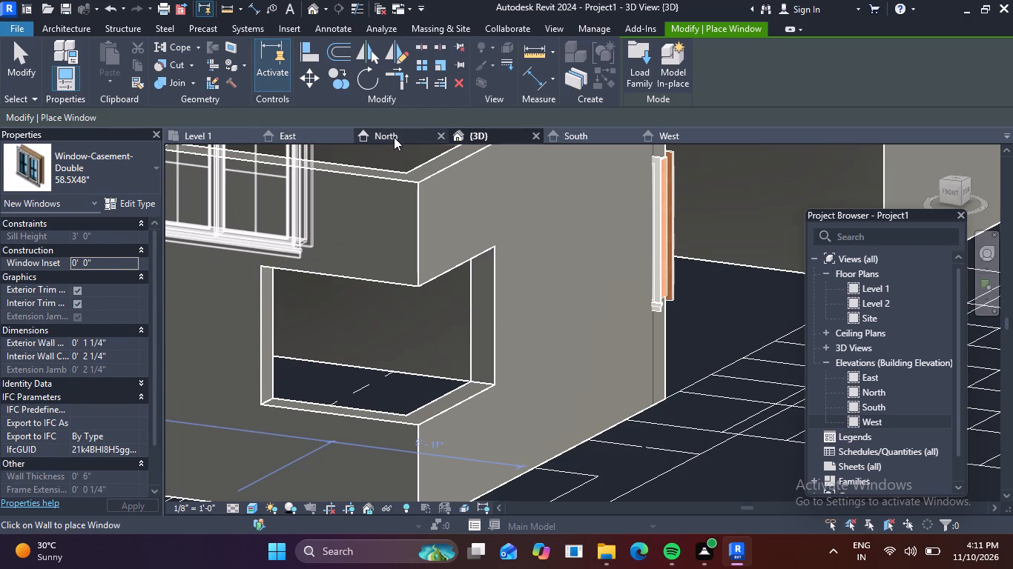
{"action": "left_click", "coordinate": [303, 139]}
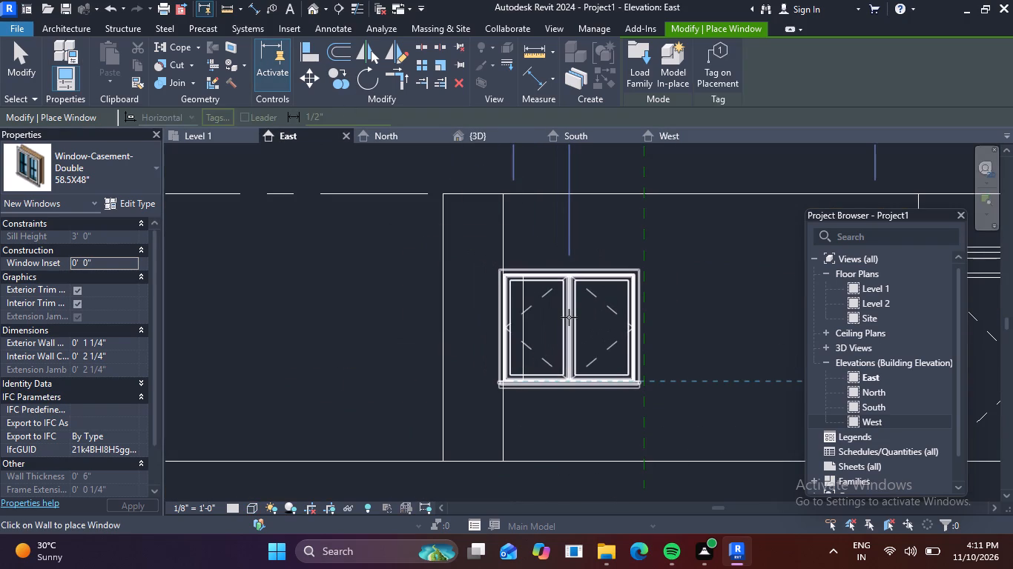
{"action": "left_click", "coordinate": [569, 317]}
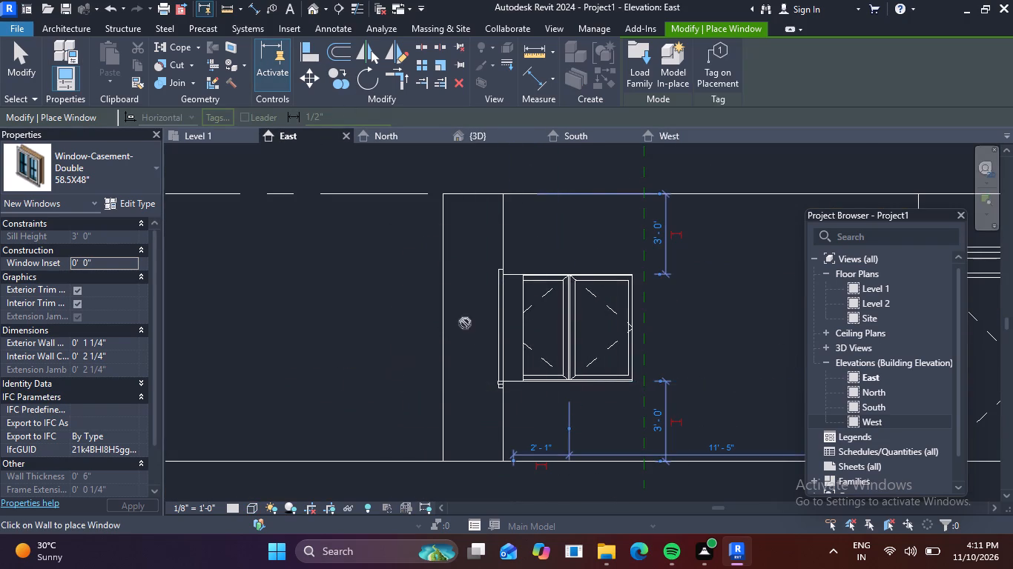
Examine the placed 58.5X48" corner windows in the South elevation and from several sides in the 3D view.
{"action": "left_click", "coordinate": [587, 143]}
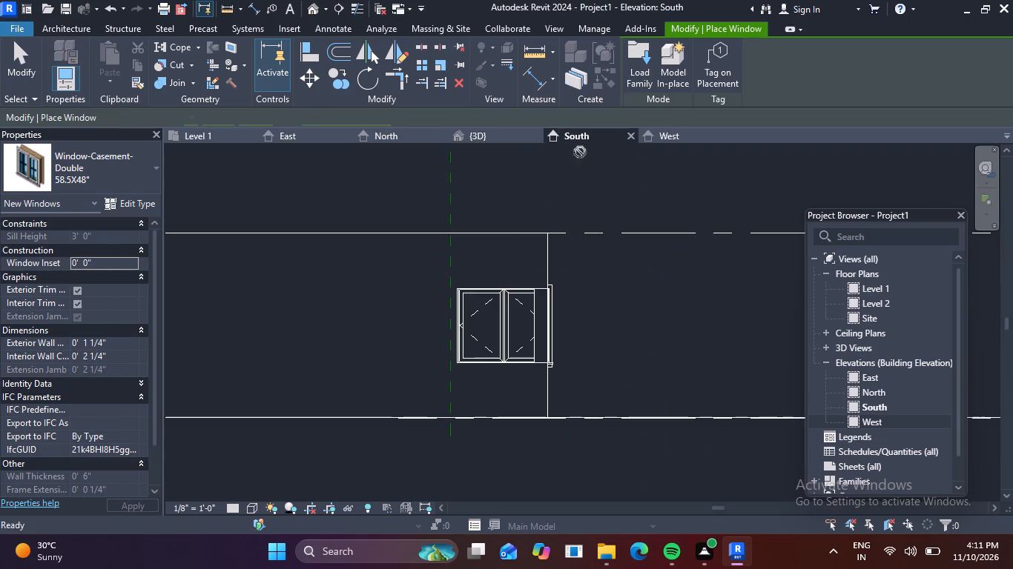
{"action": "scroll", "coordinate": [529, 321], "scroll_direction": "up", "scroll_amount": 4}
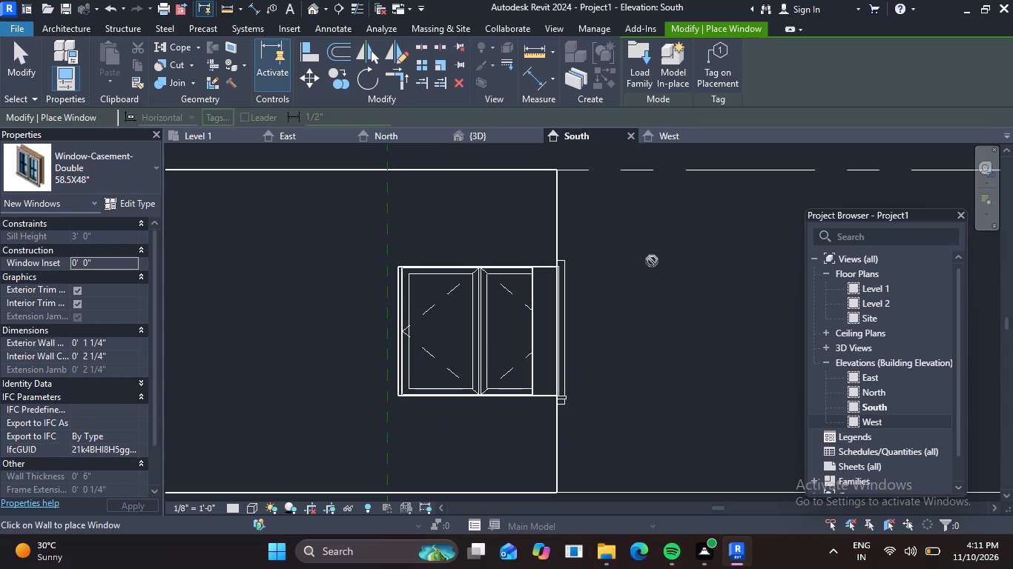
{"action": "key", "text": "Escape"}
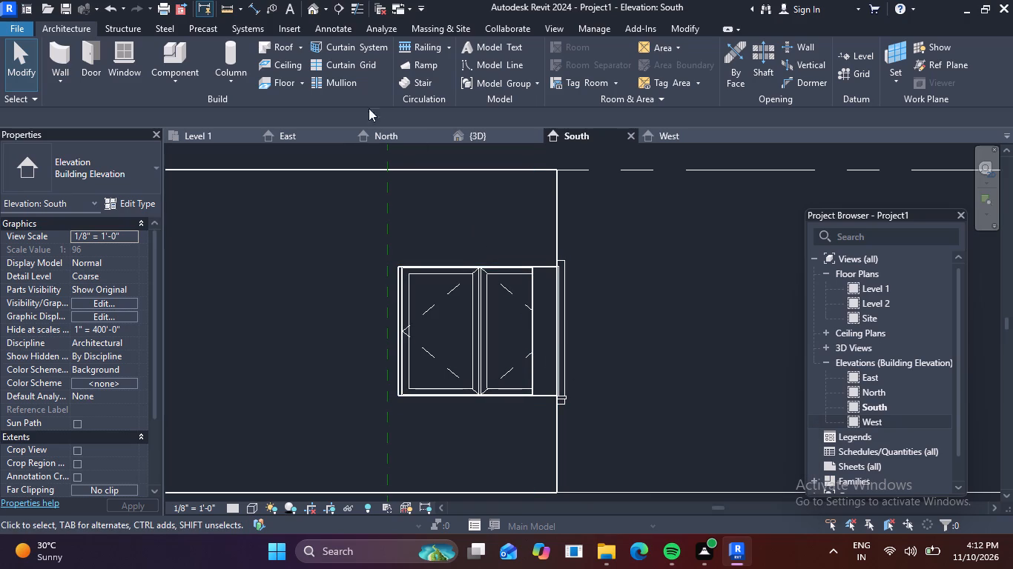
{"action": "left_click", "coordinate": [314, 5]}
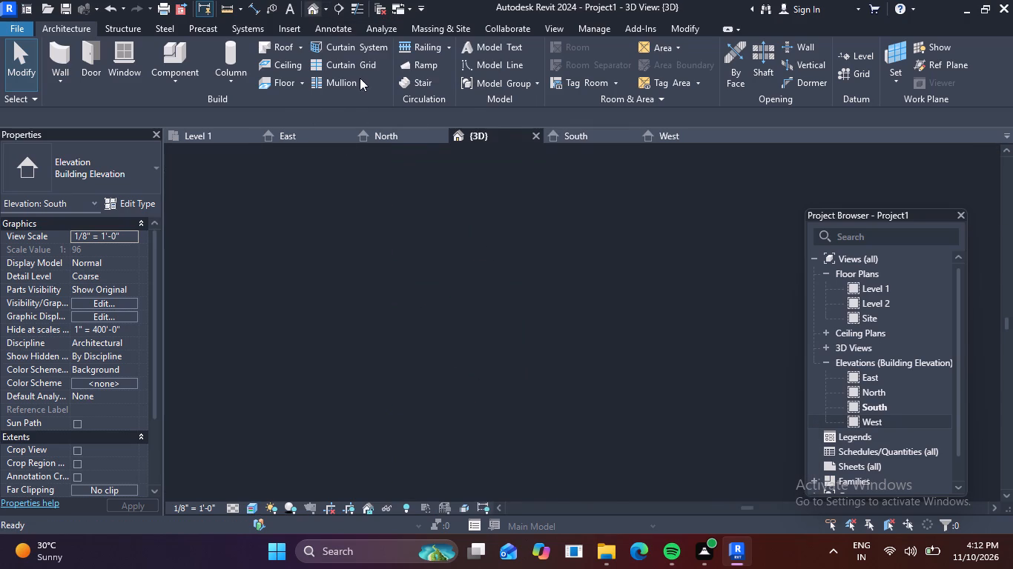
{"action": "scroll", "coordinate": [484, 323], "scroll_direction": "down", "scroll_amount": 3}
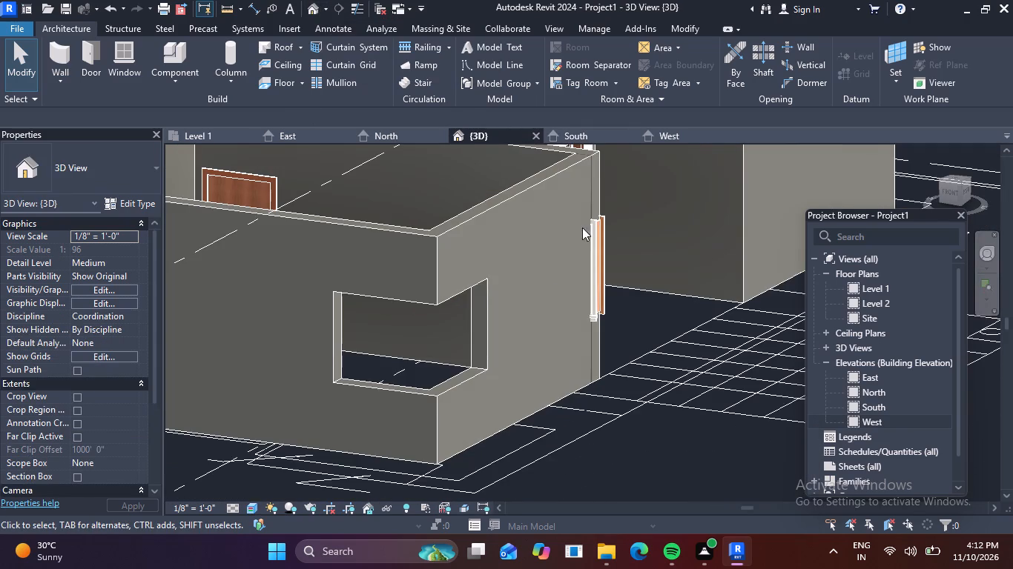
{"action": "middle_click_drag", "start_coordinate": [586, 218], "coordinate": [580, 332], "text": "shift"}
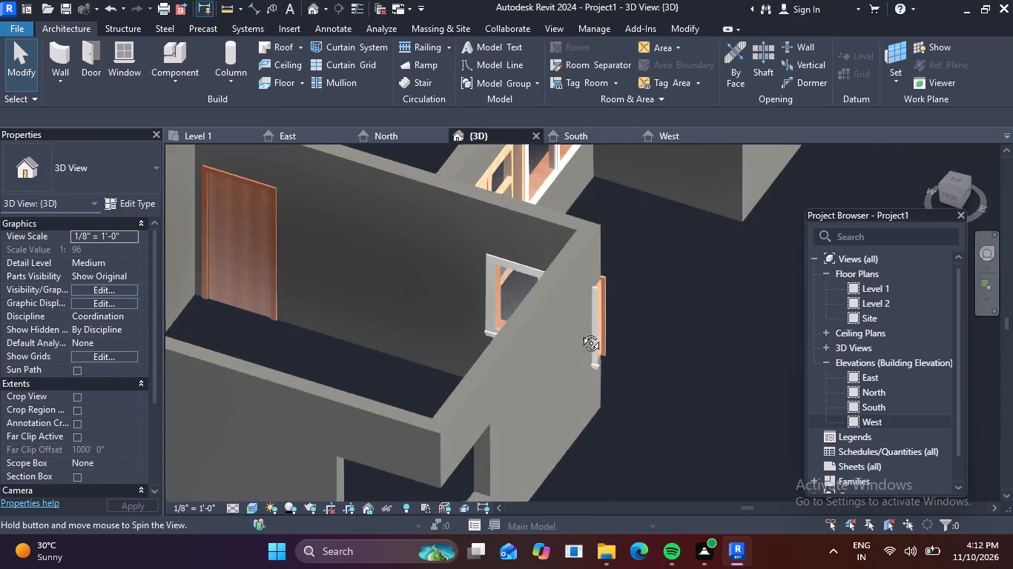
{"action": "middle_click_drag", "start_coordinate": [580, 332], "coordinate": [478, 328], "text": "shift"}
{"action": "scroll", "coordinate": [432, 303], "scroll_direction": "down", "scroll_amount": 3}
{"action": "middle_click_drag", "start_coordinate": [450, 284], "coordinate": [620, 0]}
{"action": "middle_click_drag", "start_coordinate": [342, 428], "coordinate": [289, 416], "text": "shift"}
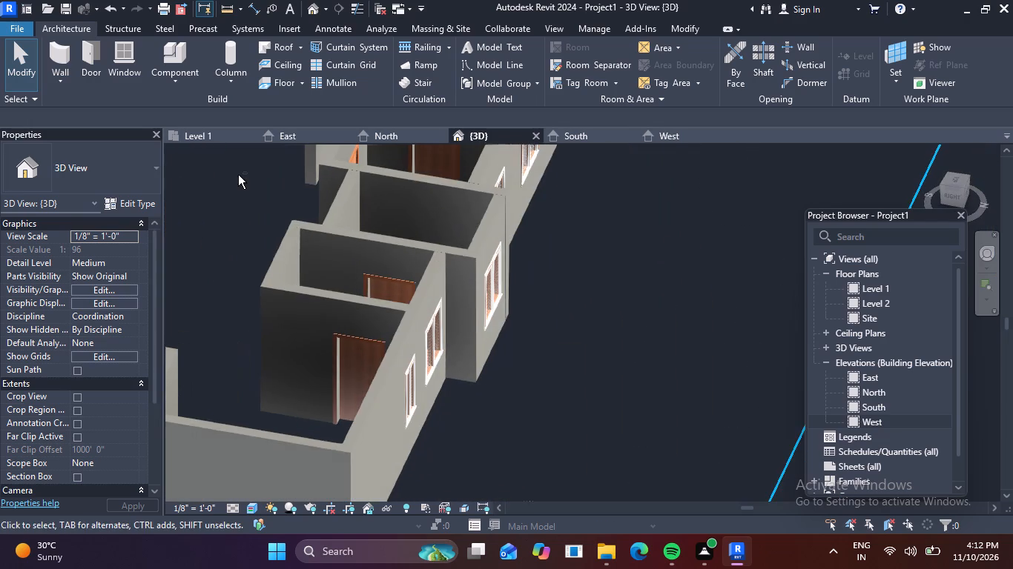
{"action": "middle_click_drag", "start_coordinate": [246, 157], "coordinate": [788, 14]}
{"action": "middle_click_drag", "start_coordinate": [505, 336], "coordinate": [453, 330], "text": "shift"}
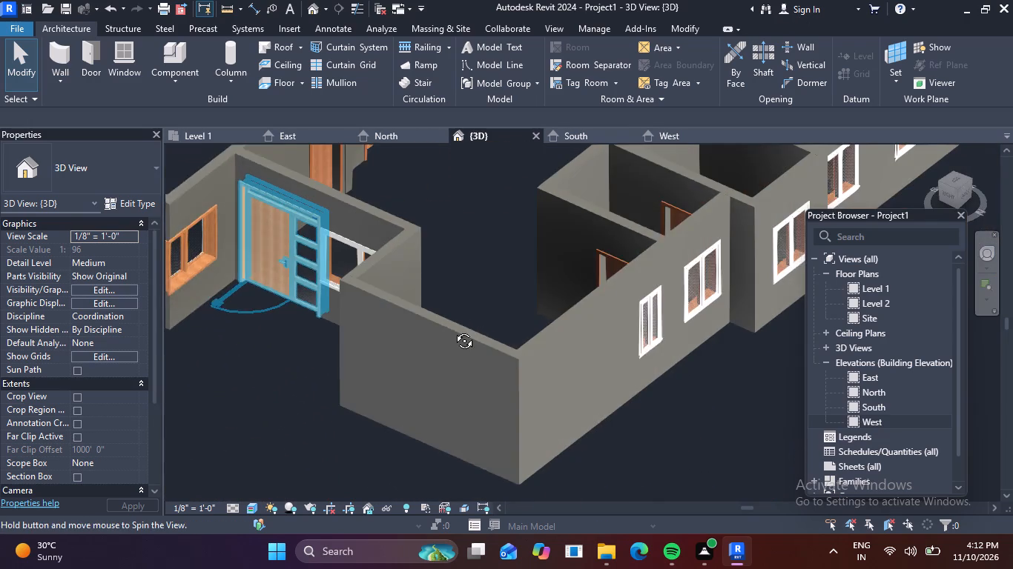
{"action": "middle_click_drag", "start_coordinate": [453, 330], "coordinate": [452, 329], "text": "shift"}
{"action": "middle_click_drag", "start_coordinate": [519, 162], "coordinate": [849, 51]}
{"action": "middle_click_drag", "start_coordinate": [342, 187], "coordinate": [346, 456]}
{"action": "scroll", "coordinate": [438, 387], "scroll_direction": "up", "scroll_amount": 4}
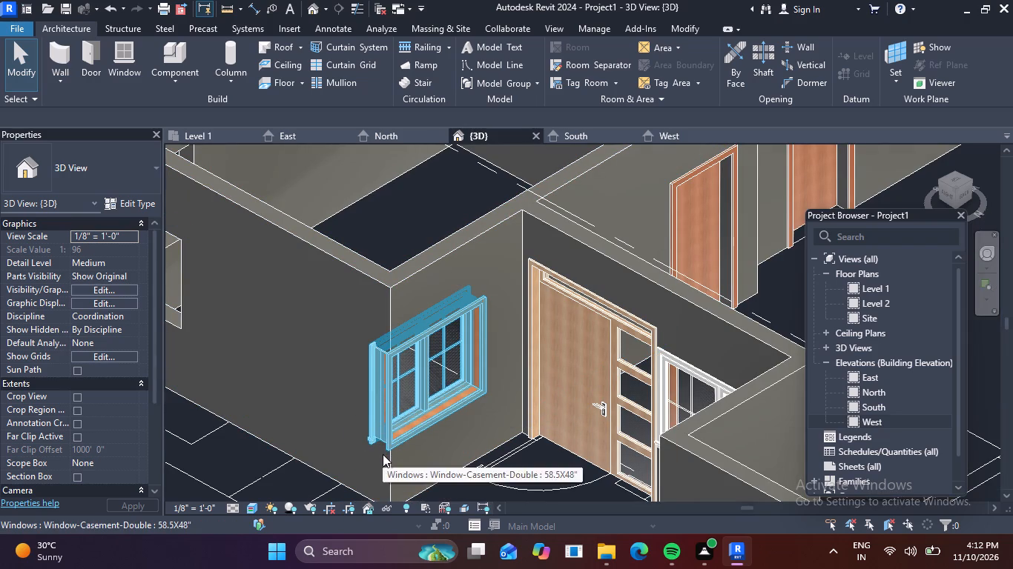
Undo both W1 corner window placements and the creation of the 58.5X48" window type.
{"action": "key", "text": "ctrl+z"}
{"action": "key", "text": "ctrl+z"}
{"action": "key", "text": "ctrl+z"}
{"action": "key", "text": "ctrl+z"}
On the Level 1 plan, place a 57" x 72" double casement window over each of the two W1 corner openings.
{"action": "scroll", "coordinate": [383, 385], "scroll_direction": "down", "scroll_amount": 2}
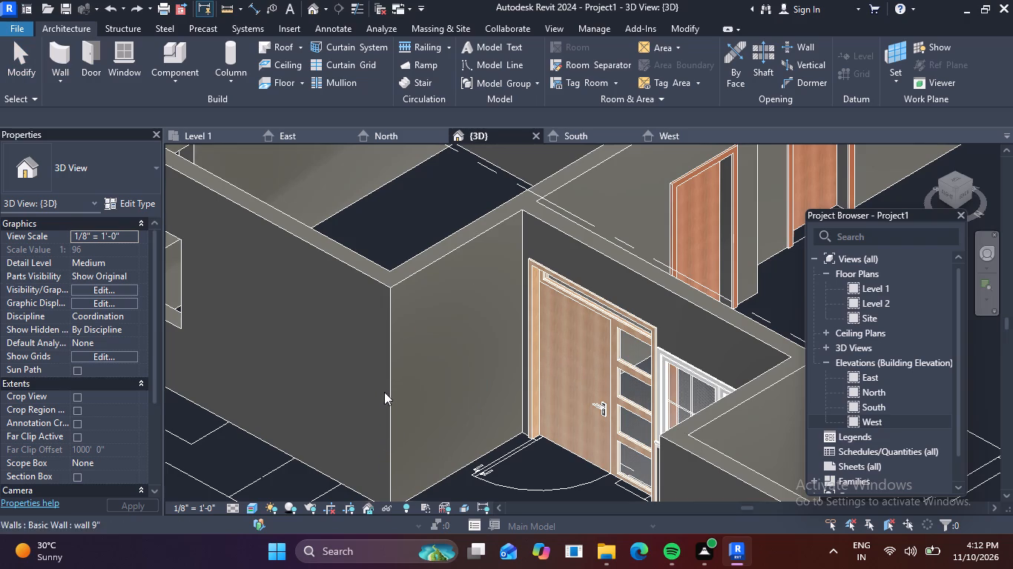
{"action": "middle_click_drag", "start_coordinate": [390, 410], "coordinate": [505, 483]}
{"action": "left_click", "coordinate": [200, 135]}
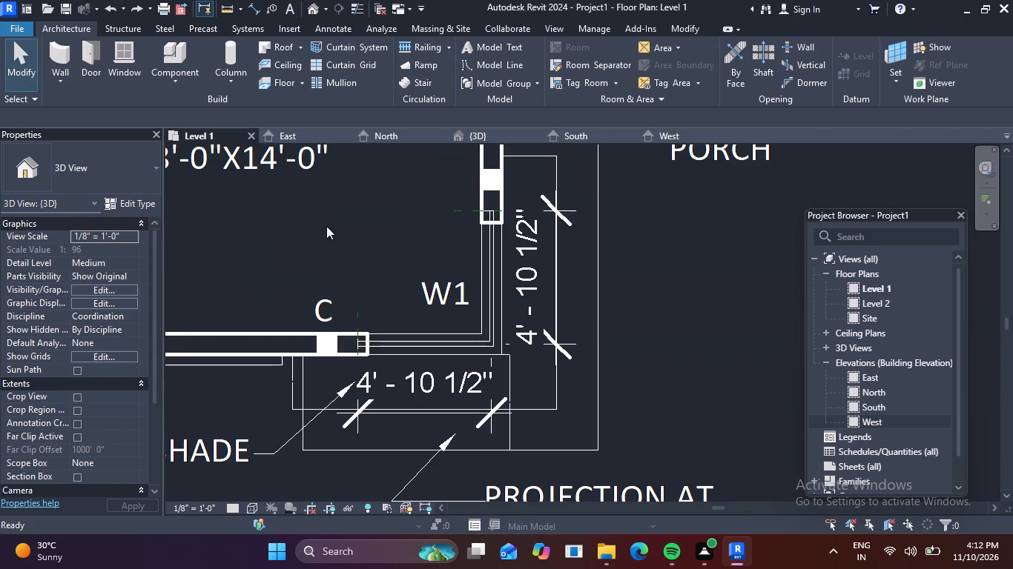
{"action": "scroll", "coordinate": [425, 287], "scroll_direction": "down", "scroll_amount": 2}
{"action": "middle_click_drag", "start_coordinate": [432, 322], "coordinate": [322, 300]}
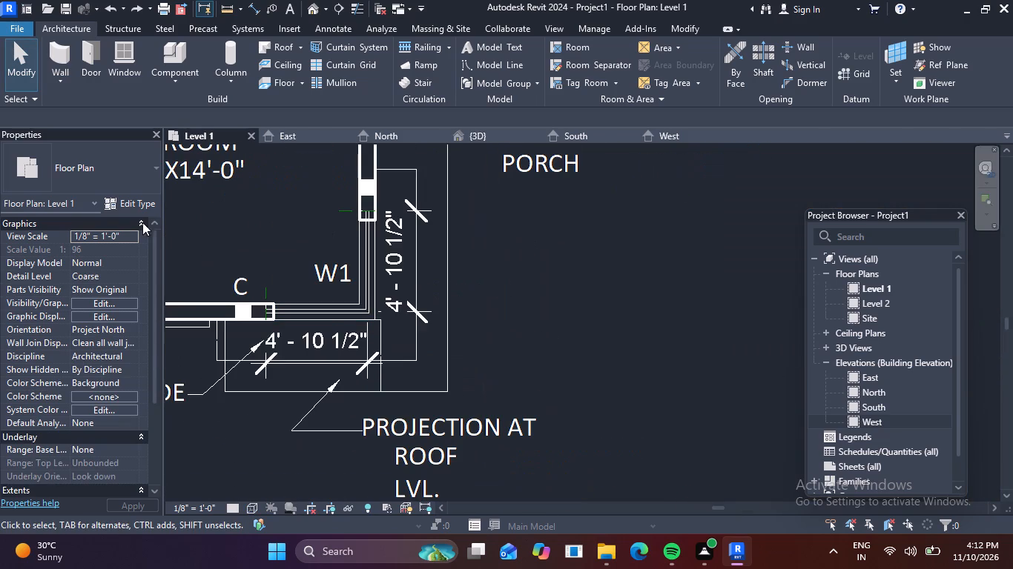
{"action": "left_click", "coordinate": [112, 54]}
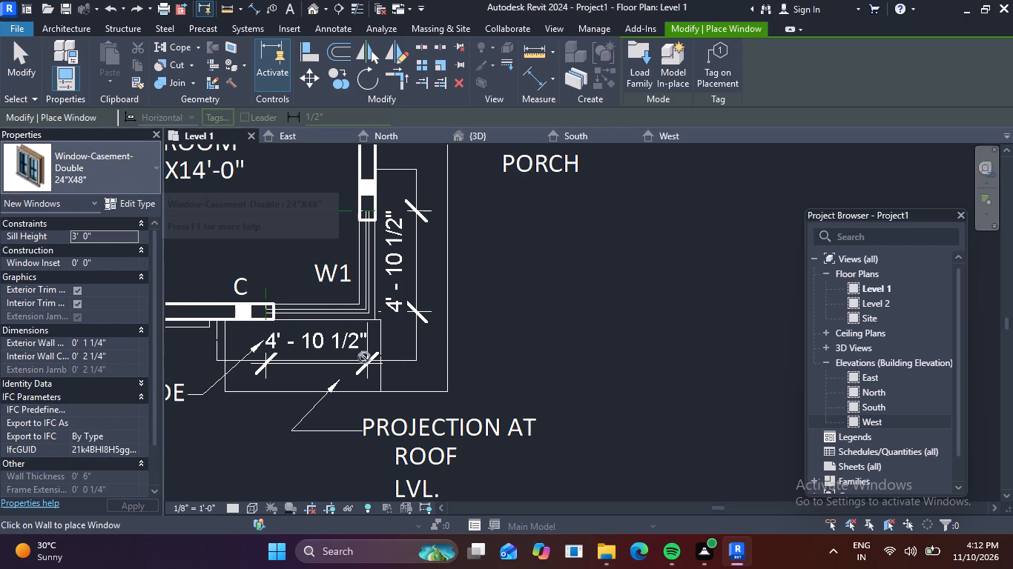
{"action": "left_click", "coordinate": [148, 168]}
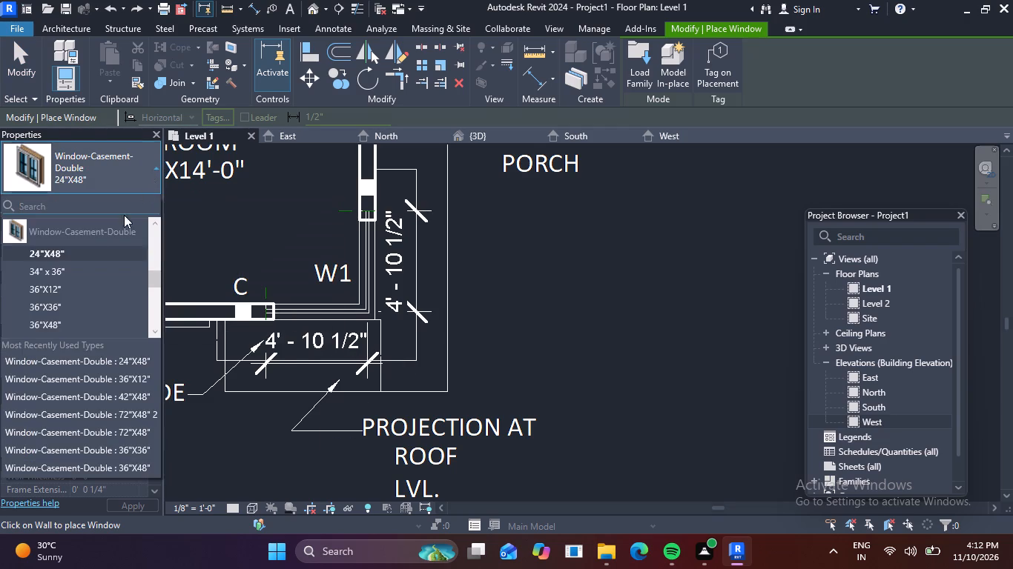
{"action": "scroll", "coordinate": [70, 271], "scroll_direction": "down", "scroll_amount": 3}
{"action": "scroll", "coordinate": [69, 278], "scroll_direction": "up", "scroll_amount": 2}
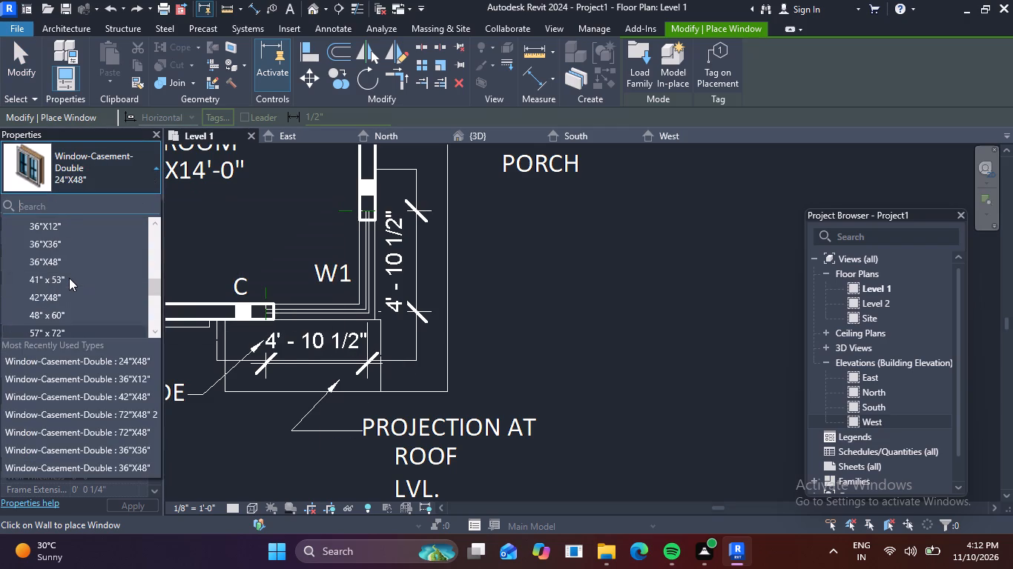
{"action": "scroll", "coordinate": [69, 278], "scroll_direction": "up", "scroll_amount": 1}
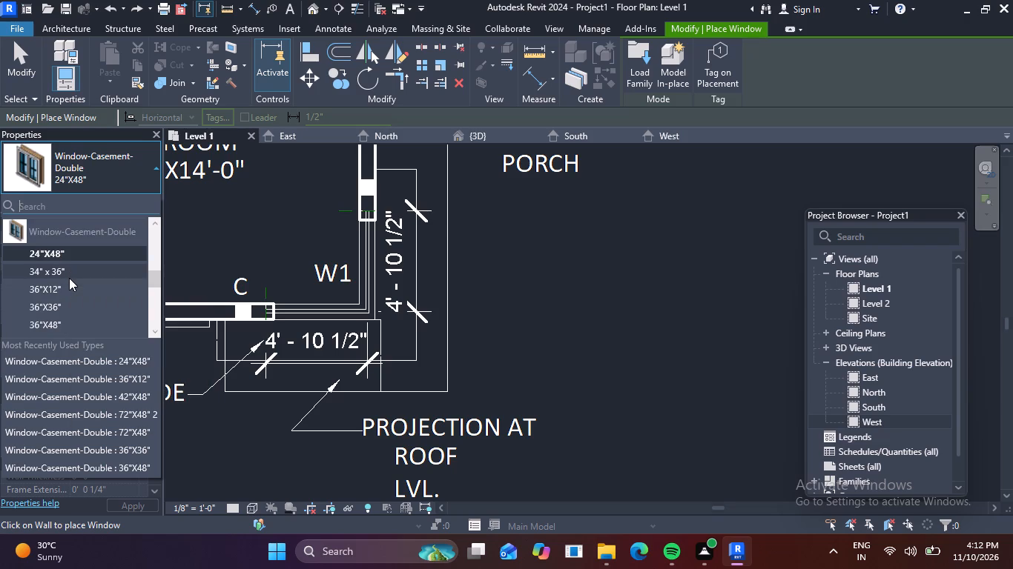
{"action": "scroll", "coordinate": [69, 278], "scroll_direction": "down", "scroll_amount": 2}
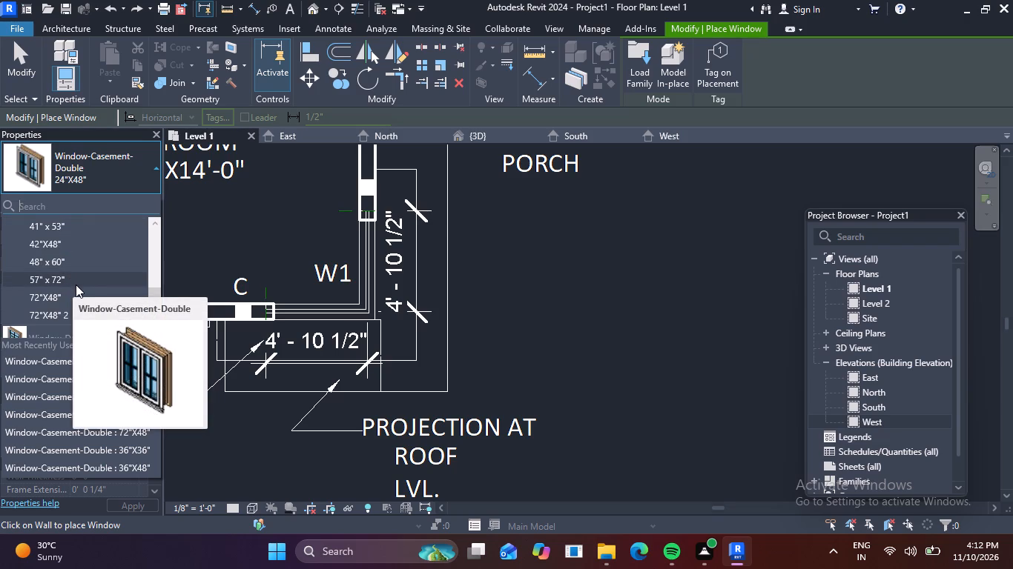
{"action": "scroll", "coordinate": [76, 284], "scroll_direction": "up", "scroll_amount": 1}
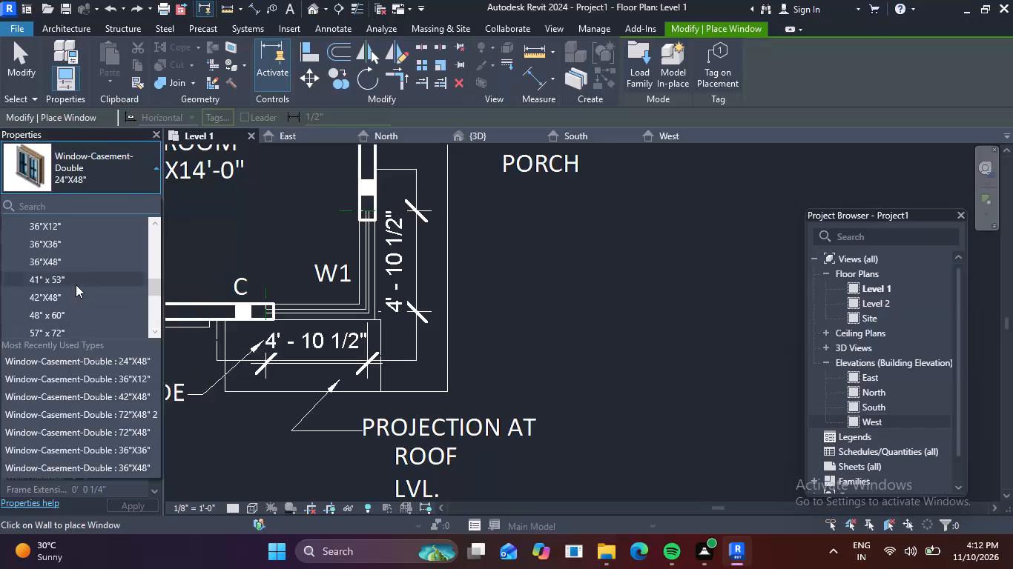
{"action": "scroll", "coordinate": [76, 284], "scroll_direction": "up", "scroll_amount": 1}
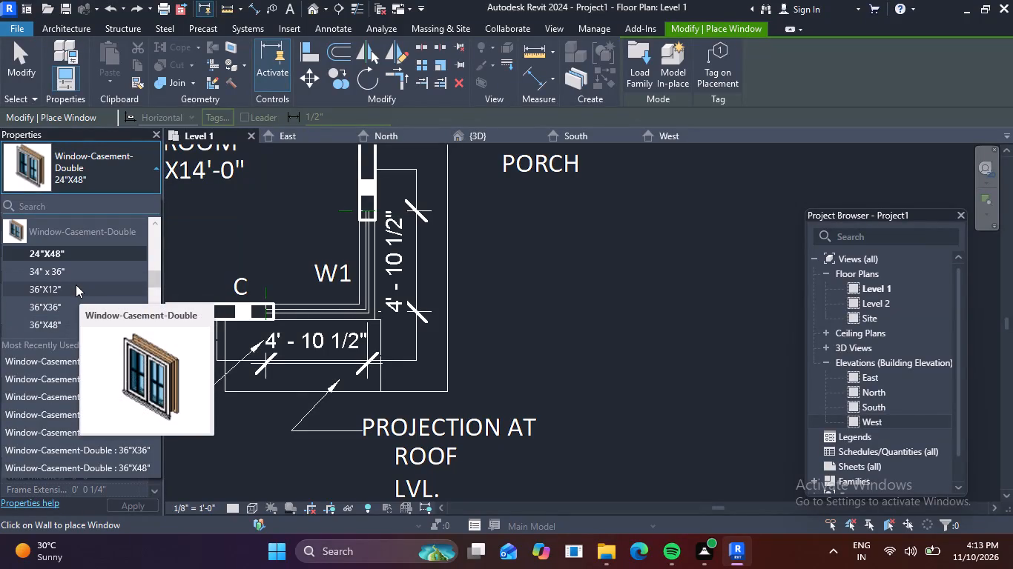
{"action": "scroll", "coordinate": [76, 284], "scroll_direction": "down", "scroll_amount": 1}
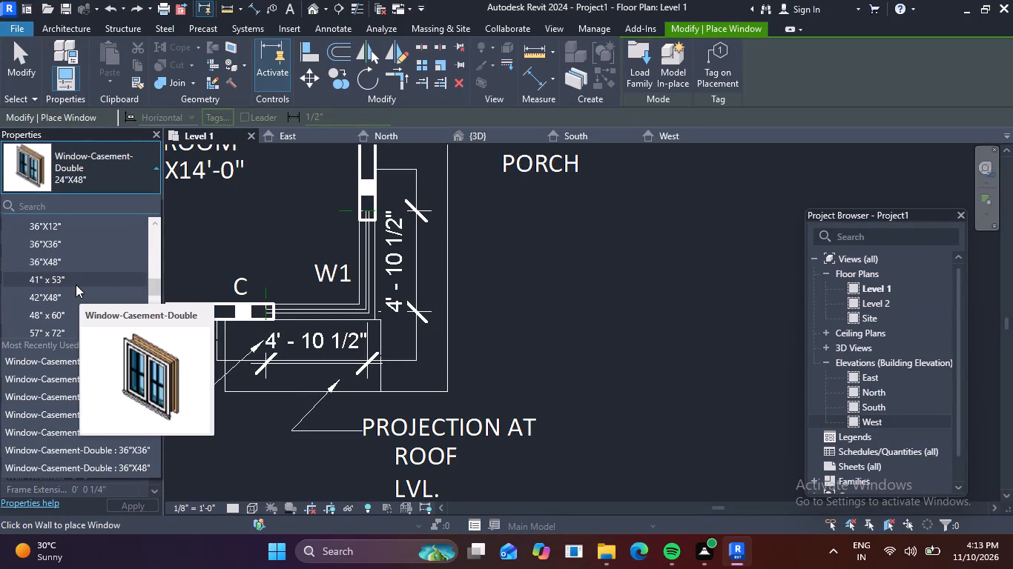
{"action": "scroll", "coordinate": [76, 284], "scroll_direction": "up", "scroll_amount": 1}
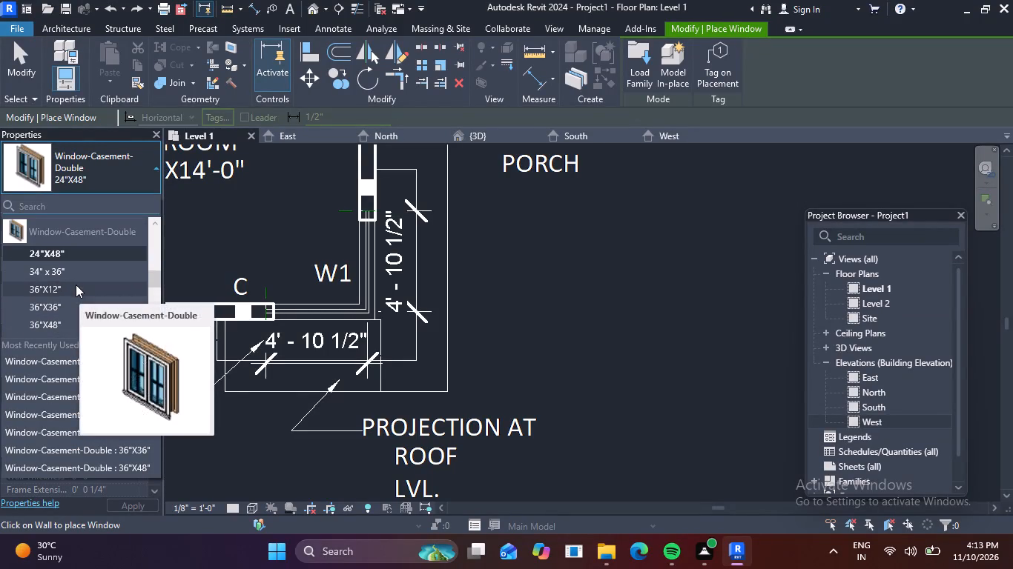
{"action": "scroll", "coordinate": [76, 284], "scroll_direction": "down", "scroll_amount": 3}
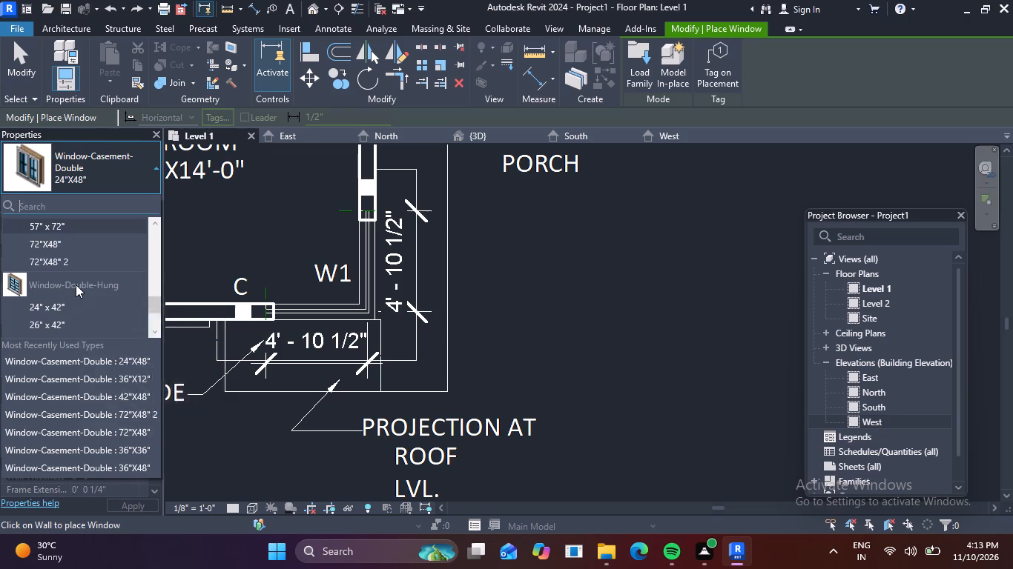
{"action": "scroll", "coordinate": [76, 284], "scroll_direction": "down", "scroll_amount": 3}
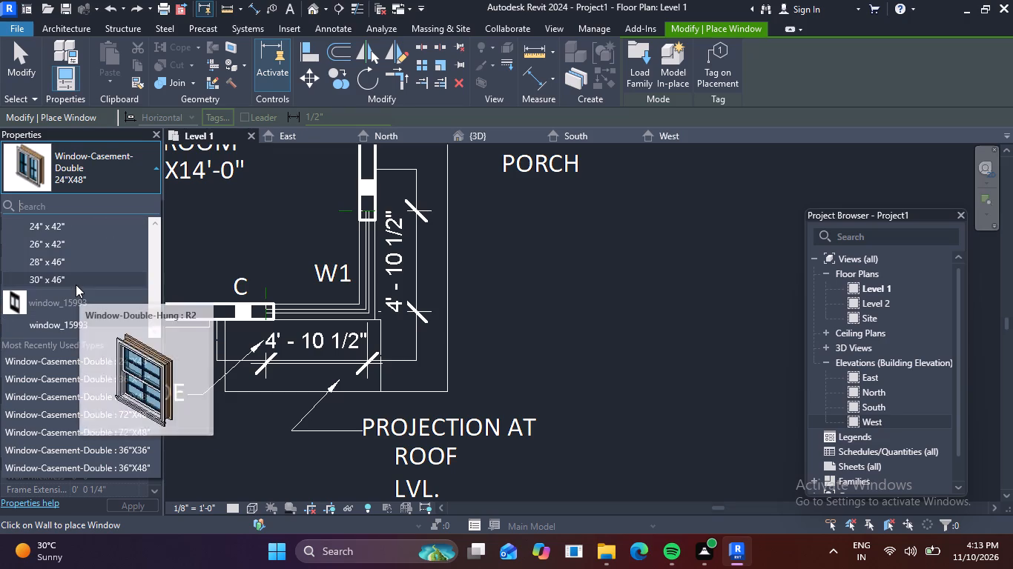
{"action": "scroll", "coordinate": [76, 284], "scroll_direction": "down", "scroll_amount": 5}
{"action": "scroll", "coordinate": [71, 289], "scroll_direction": "up", "scroll_amount": 5}
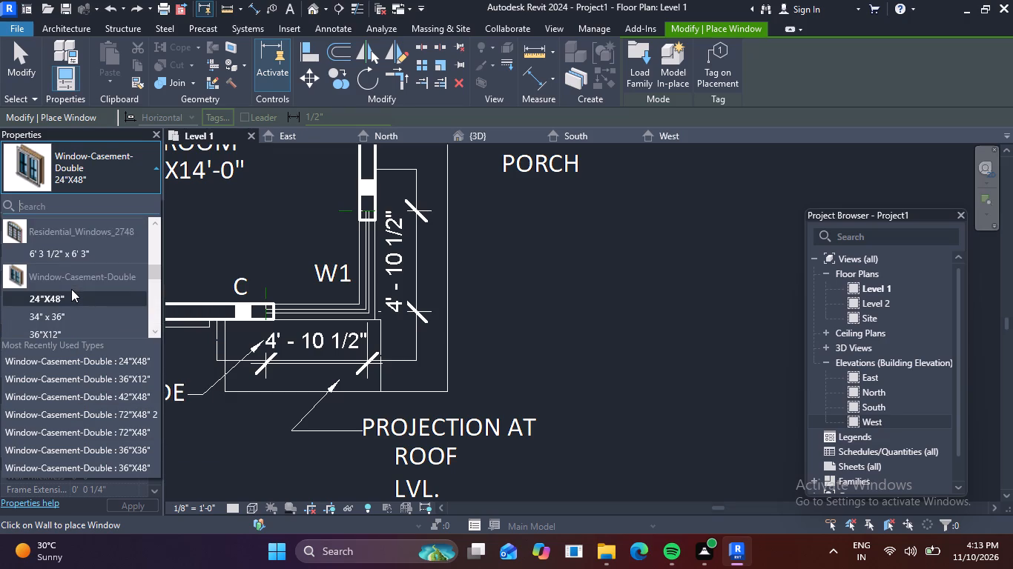
{"action": "scroll", "coordinate": [71, 289], "scroll_direction": "up", "scroll_amount": 5}
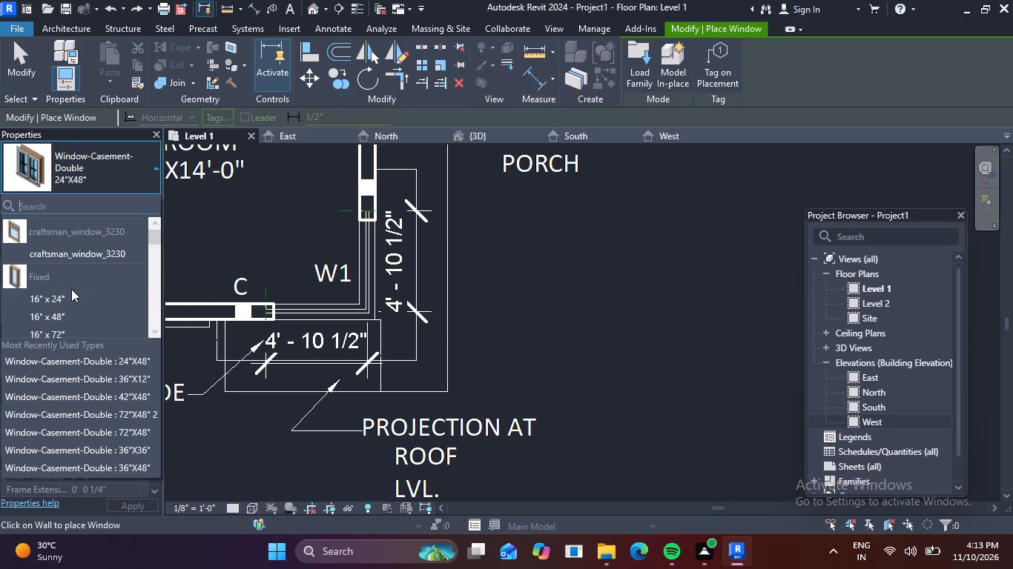
{"action": "scroll", "coordinate": [71, 289], "scroll_direction": "up", "scroll_amount": 3}
{"action": "scroll", "coordinate": [71, 289], "scroll_direction": "down", "scroll_amount": 1}
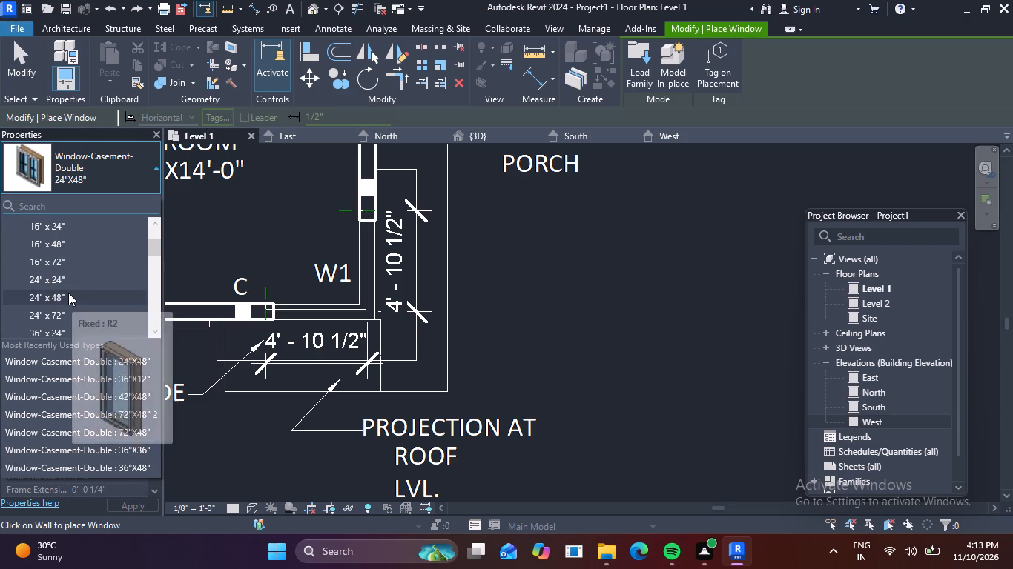
{"action": "scroll", "coordinate": [54, 260], "scroll_direction": "down", "scroll_amount": 1}
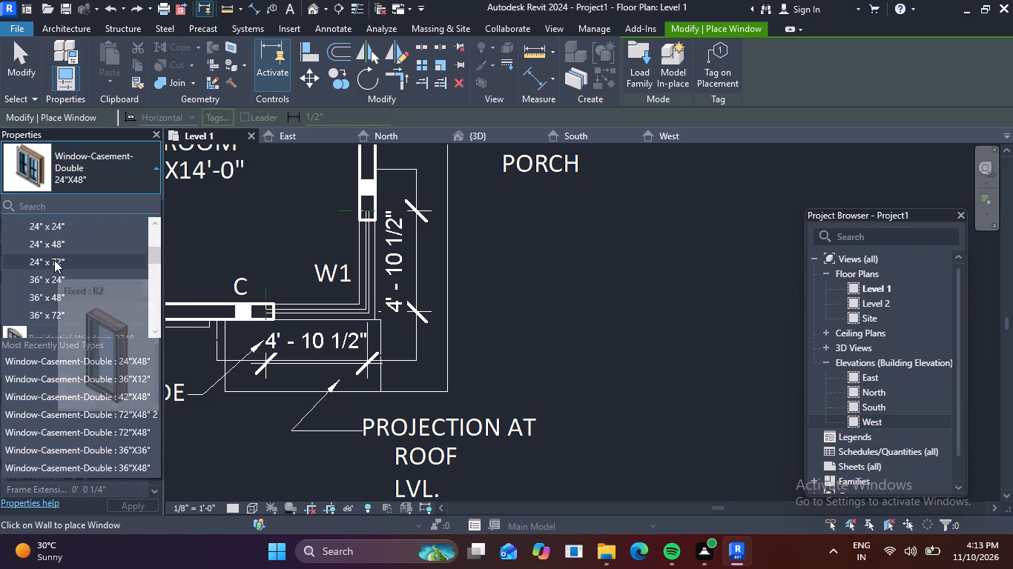
{"action": "scroll", "coordinate": [54, 260], "scroll_direction": "down", "scroll_amount": 4}
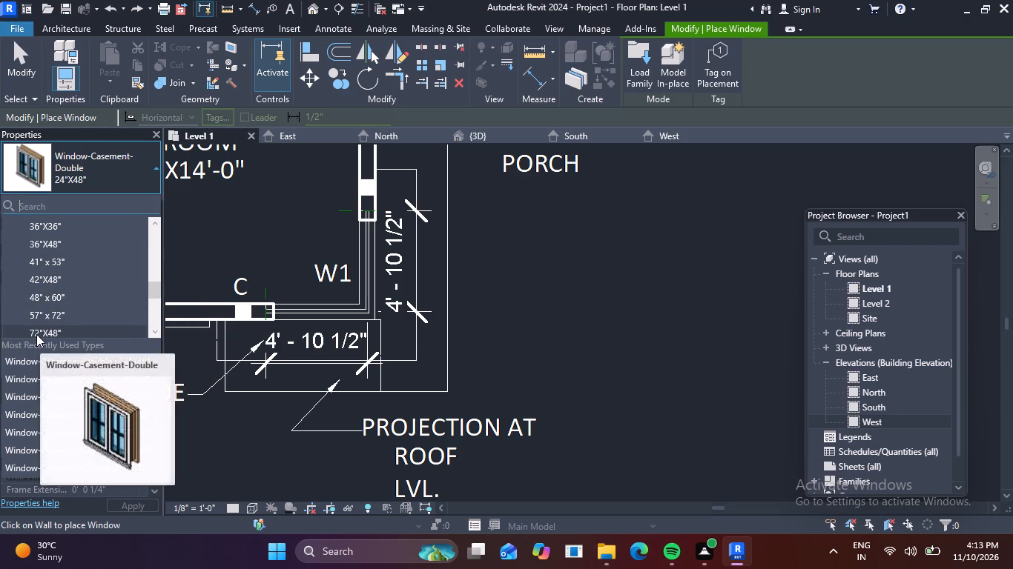
{"action": "scroll", "coordinate": [36, 334], "scroll_direction": "down", "scroll_amount": 1}
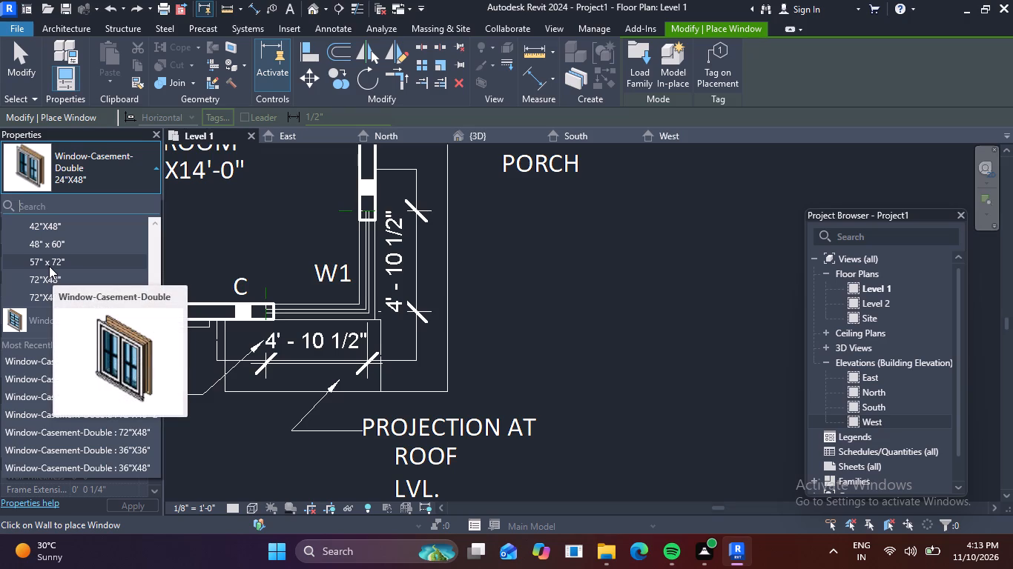
{"action": "left_click", "coordinate": [49, 266]}
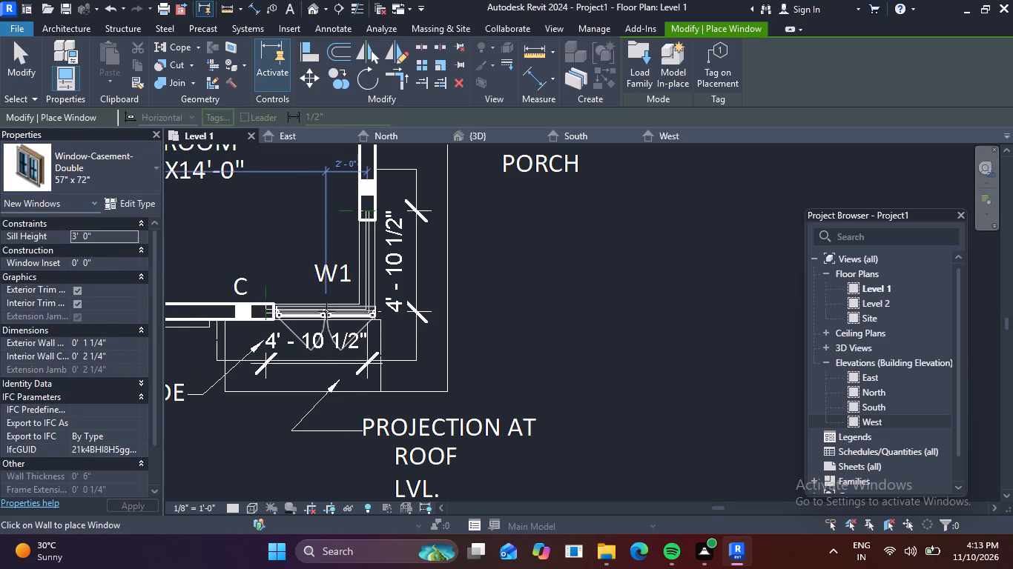
{"action": "scroll", "coordinate": [326, 311], "scroll_direction": "up", "scroll_amount": 4}
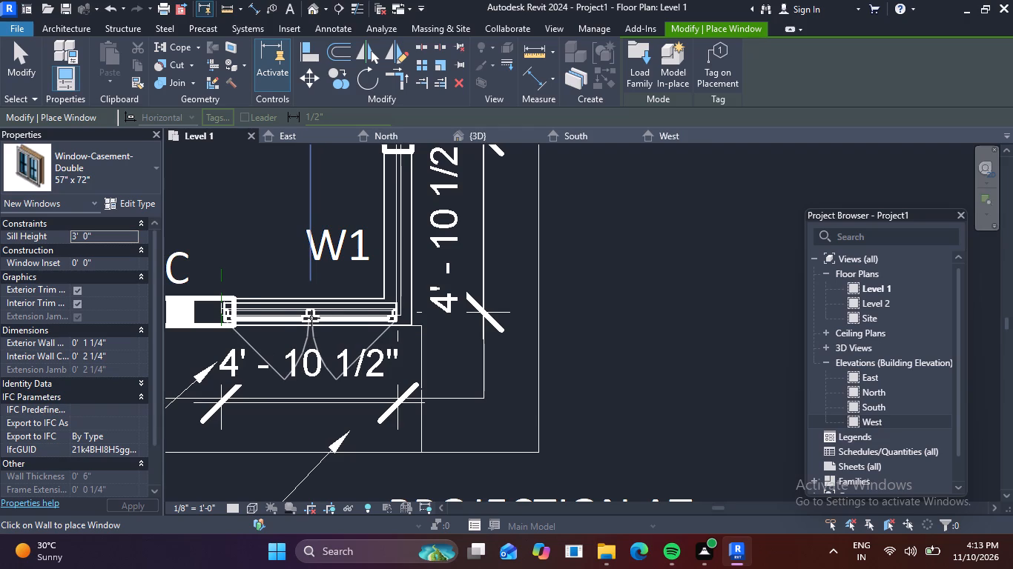
{"action": "left_click", "coordinate": [313, 317]}
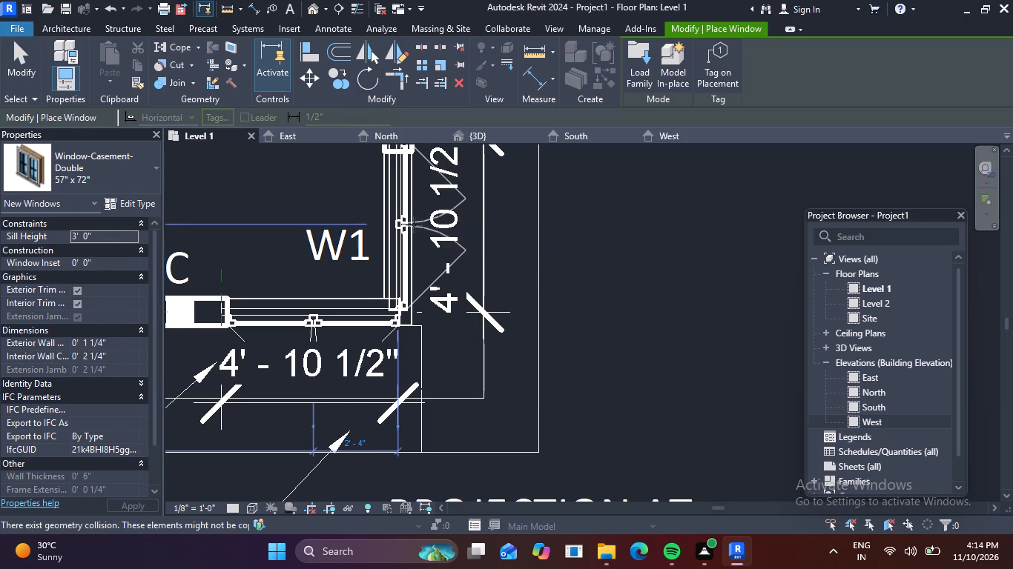
{"action": "left_click", "coordinate": [411, 226]}
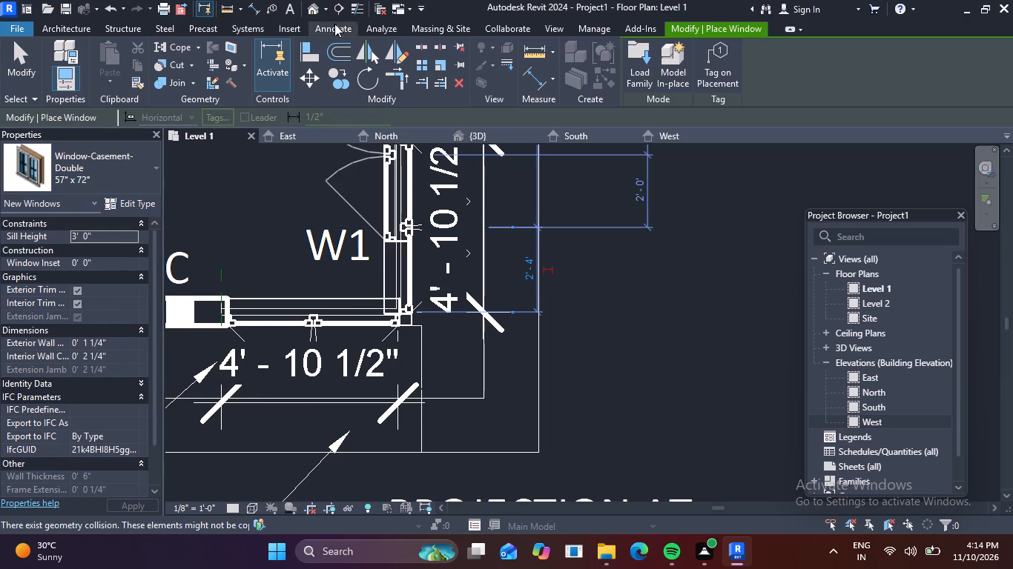
Examine the two 57" x 72" casement windows at the W1 corner in the 3D view, from several sides and close up.
{"action": "left_click", "coordinate": [311, 6]}
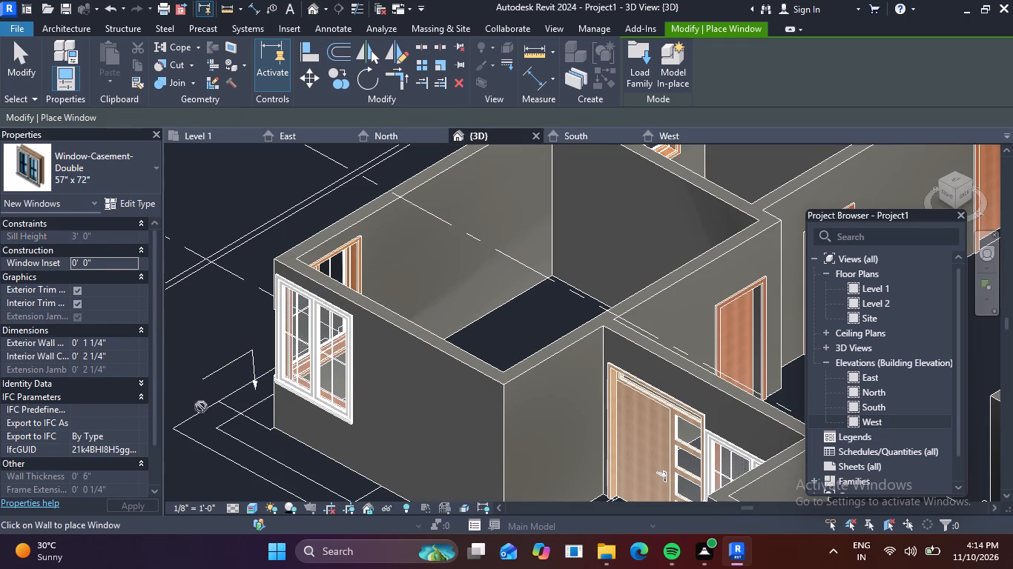
{"action": "key", "text": "Escape"}
{"action": "key", "text": "Escape"}
{"action": "scroll", "coordinate": [433, 254], "scroll_direction": "down", "scroll_amount": 3}
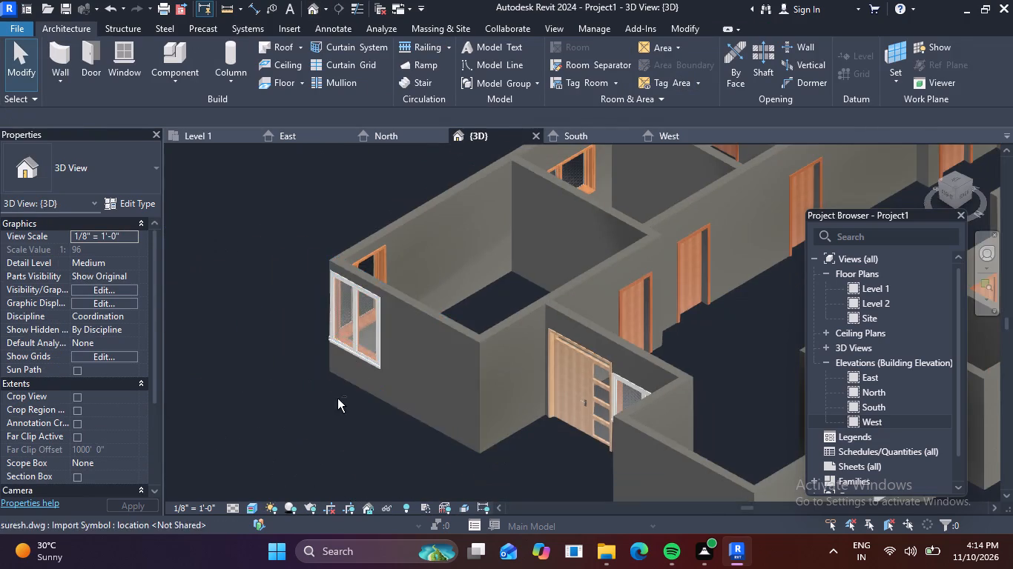
{"action": "middle_click_drag", "start_coordinate": [340, 399], "coordinate": [422, 405], "text": "shift"}
{"action": "middle_click_drag", "start_coordinate": [402, 285], "coordinate": [88, 345]}
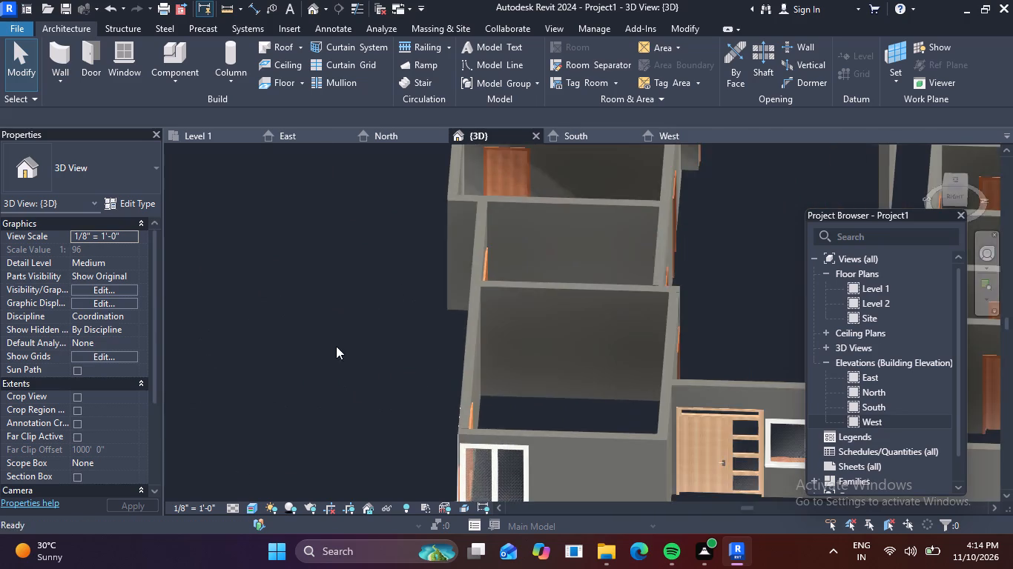
{"action": "middle_click_drag", "start_coordinate": [336, 345], "coordinate": [374, 282], "text": "shift"}
{"action": "middle_click_drag", "start_coordinate": [498, 216], "coordinate": [456, 213]}
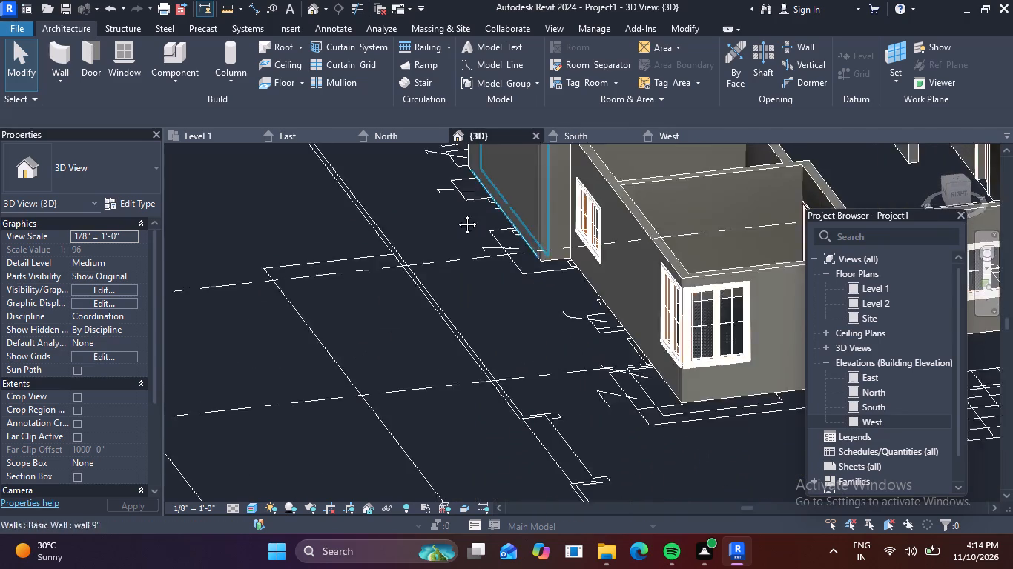
{"action": "middle_click_drag", "start_coordinate": [456, 213], "coordinate": [245, 218]}
{"action": "middle_click_drag", "start_coordinate": [254, 221], "coordinate": [308, 220], "text": "shift"}
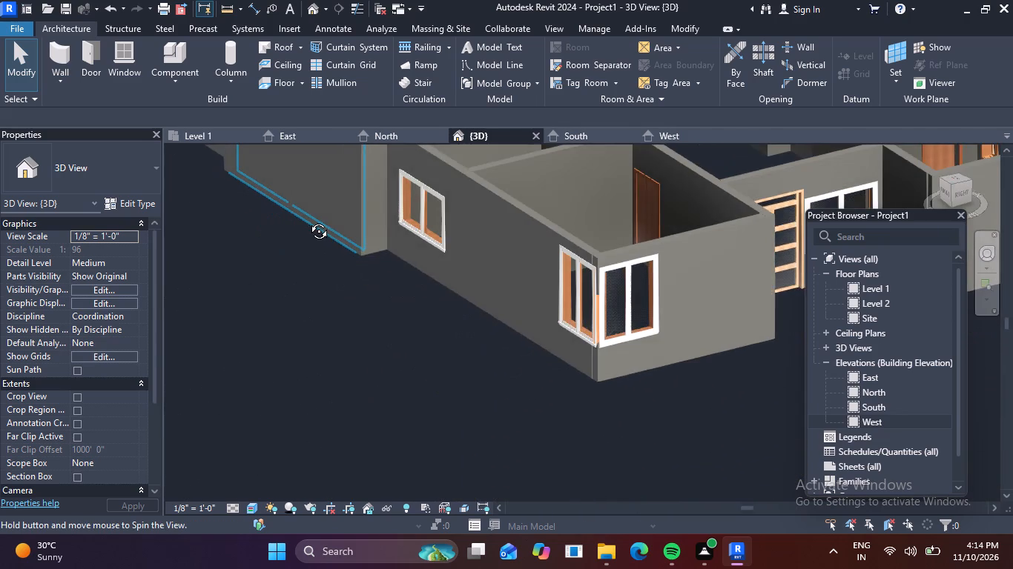
{"action": "middle_click_drag", "start_coordinate": [308, 220], "coordinate": [311, 222], "text": "shift"}
{"action": "middle_click_drag", "start_coordinate": [326, 203], "coordinate": [110, 221]}
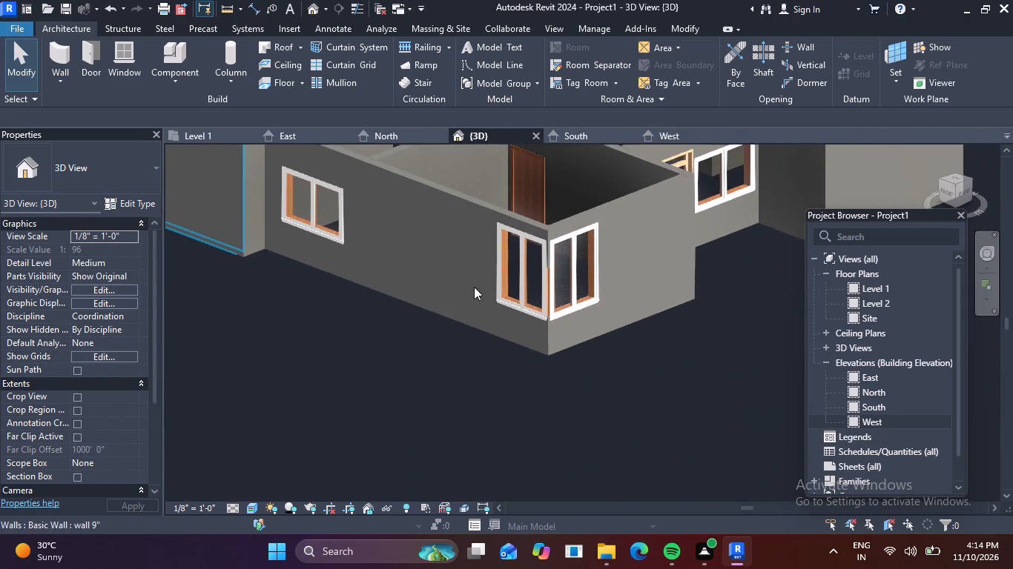
{"action": "scroll", "coordinate": [578, 304], "scroll_direction": "up", "scroll_amount": 5}
{"action": "scroll", "coordinate": [439, 319], "scroll_direction": "up", "scroll_amount": 8}
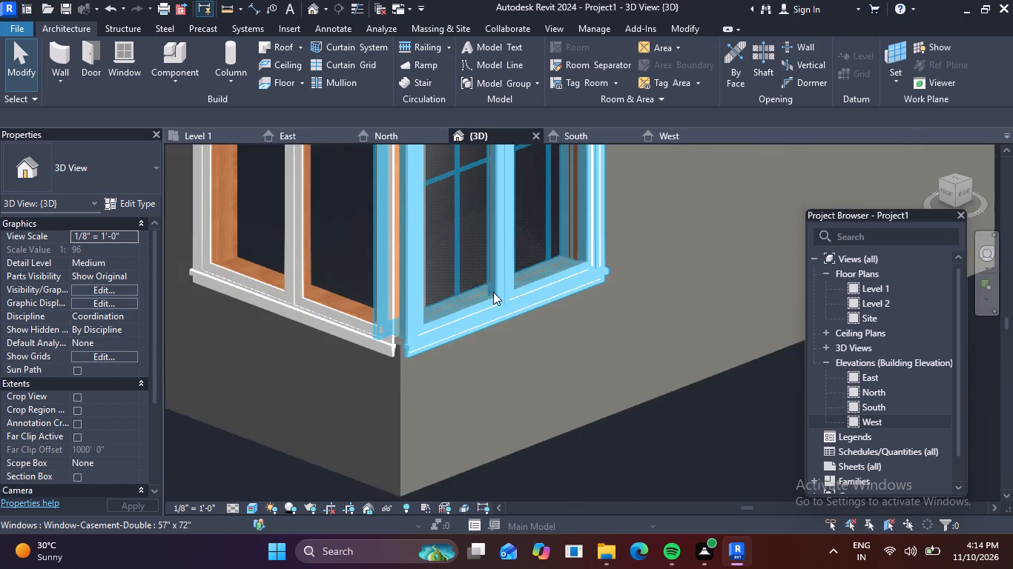
{"action": "scroll", "coordinate": [381, 358], "scroll_direction": "up", "scroll_amount": 5}
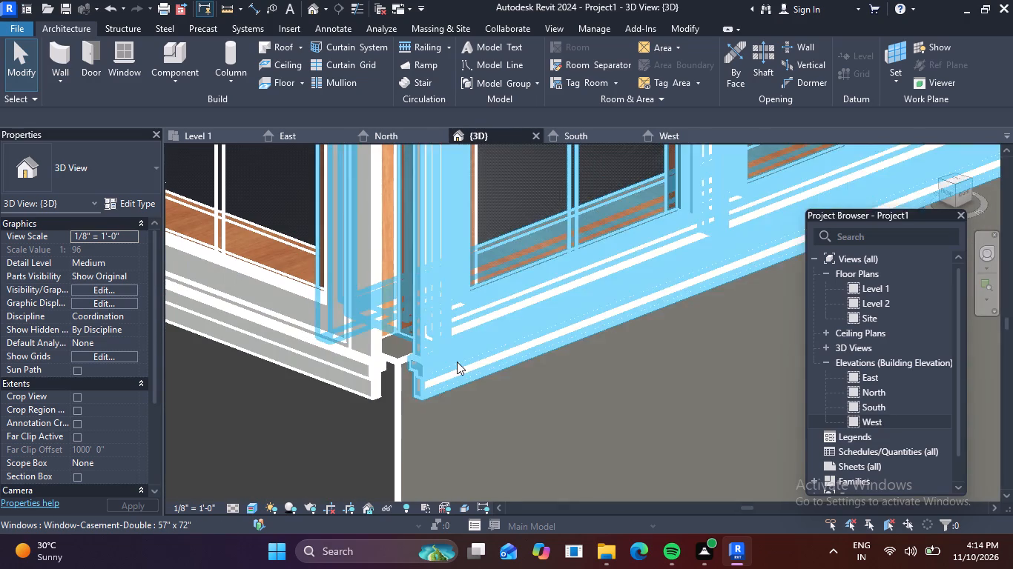
{"action": "scroll", "coordinate": [366, 484], "scroll_direction": "down", "scroll_amount": 7}
{"action": "scroll", "coordinate": [425, 423], "scroll_direction": "down", "scroll_amount": 5}
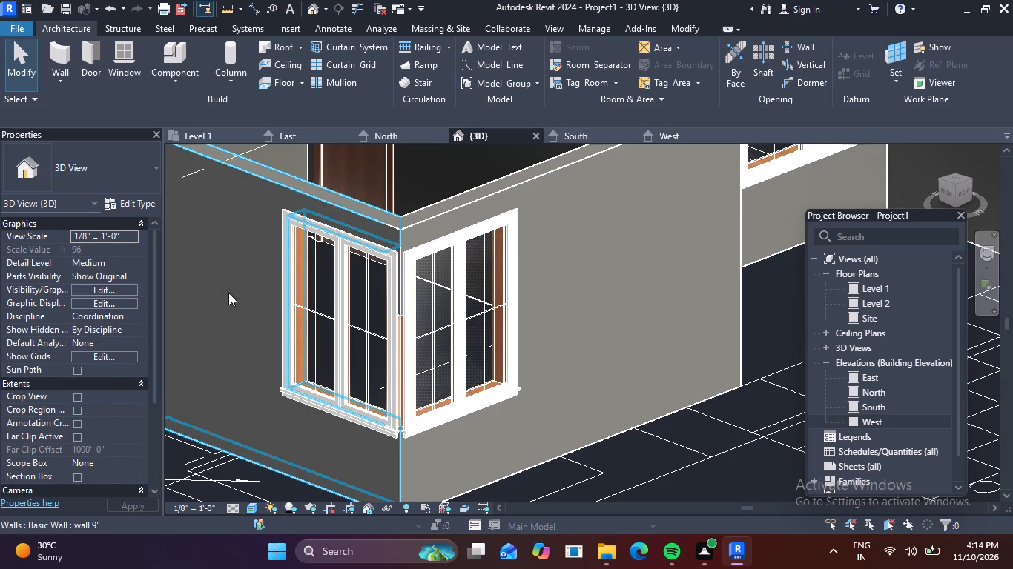
{"action": "scroll", "coordinate": [413, 373], "scroll_direction": "up", "scroll_amount": 4}
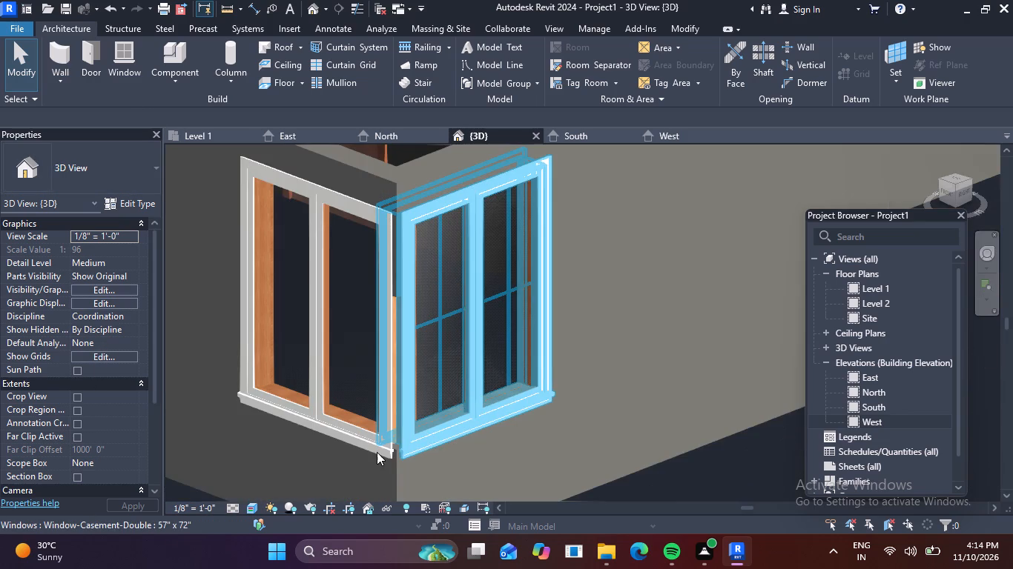
Inspect the sill joint of the W1 corner windows in Wireframe and Hidden Line visual styles, ending in the Realistic style.
{"action": "left_click", "coordinate": [253, 511]}
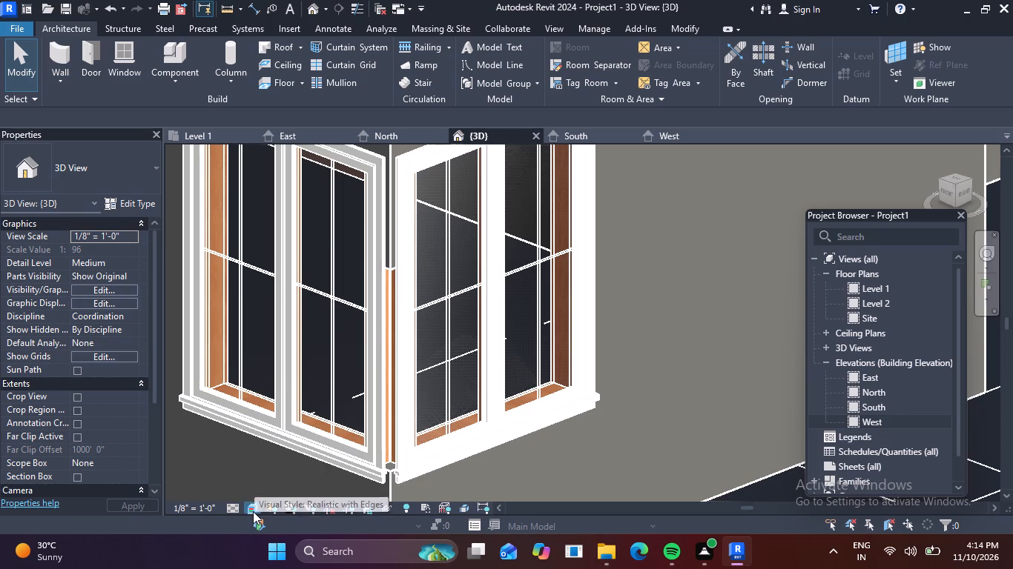
{"action": "left_click", "coordinate": [283, 422]}
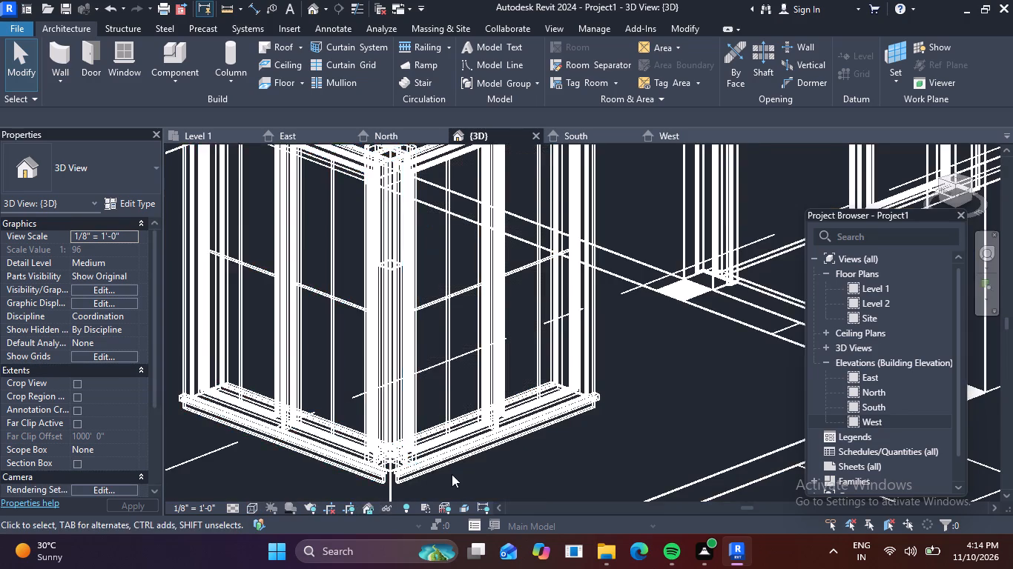
{"action": "scroll", "coordinate": [452, 474], "scroll_direction": "up", "scroll_amount": 3}
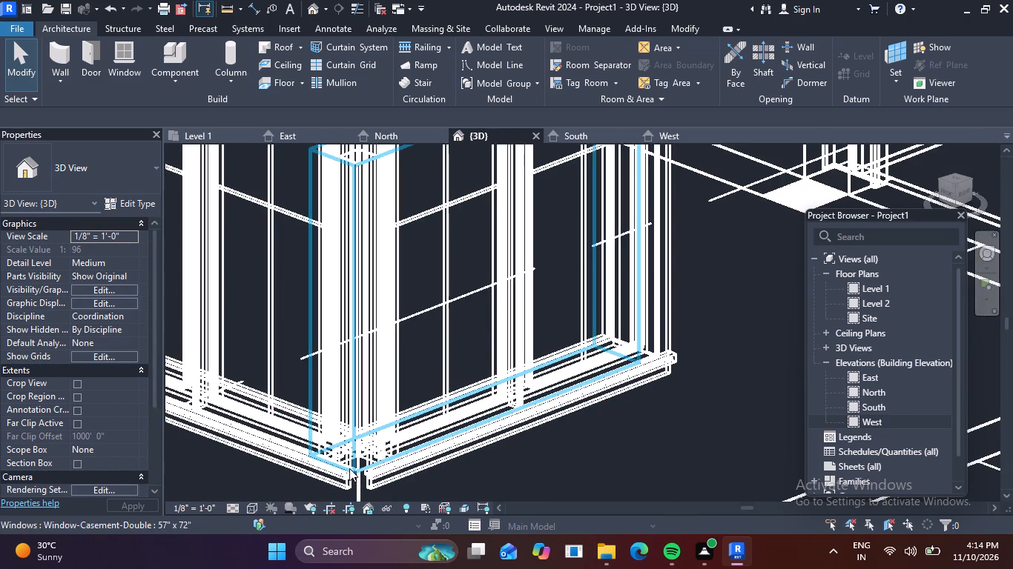
{"action": "left_click", "coordinate": [250, 505]}
{"action": "left_click", "coordinate": [294, 431]}
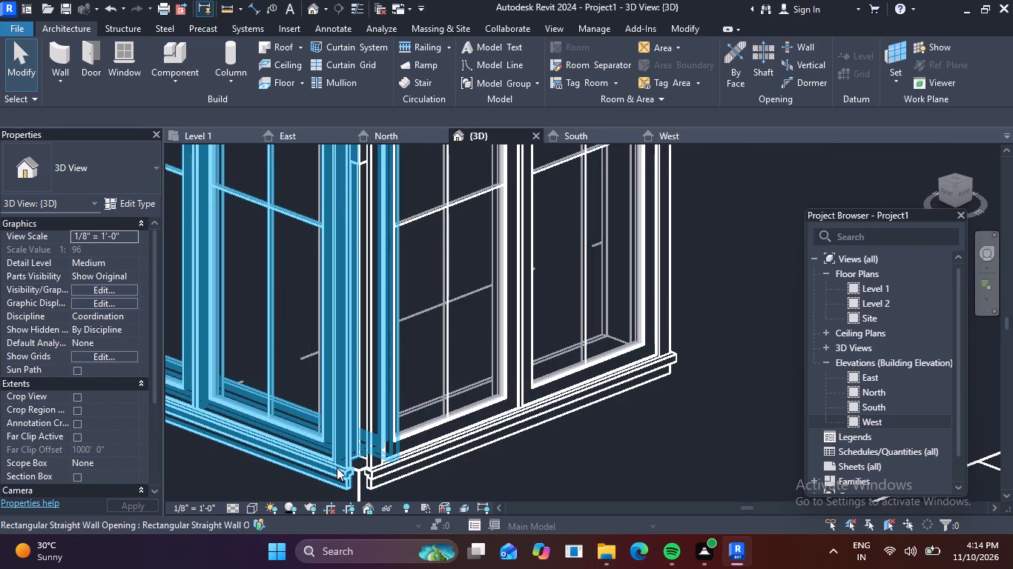
{"action": "left_click", "coordinate": [337, 467]}
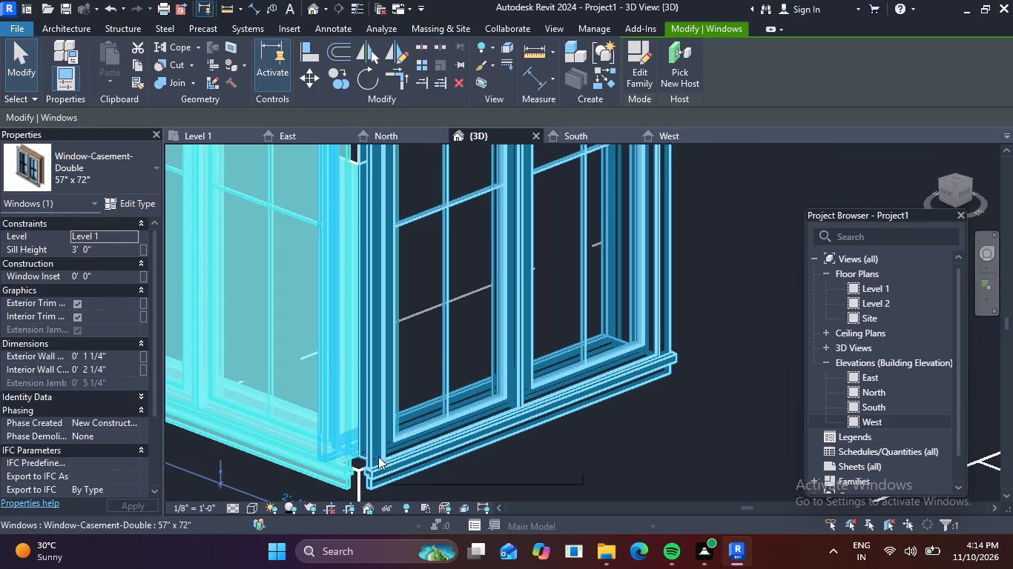
{"action": "scroll", "coordinate": [354, 472], "scroll_direction": "up", "scroll_amount": 4}
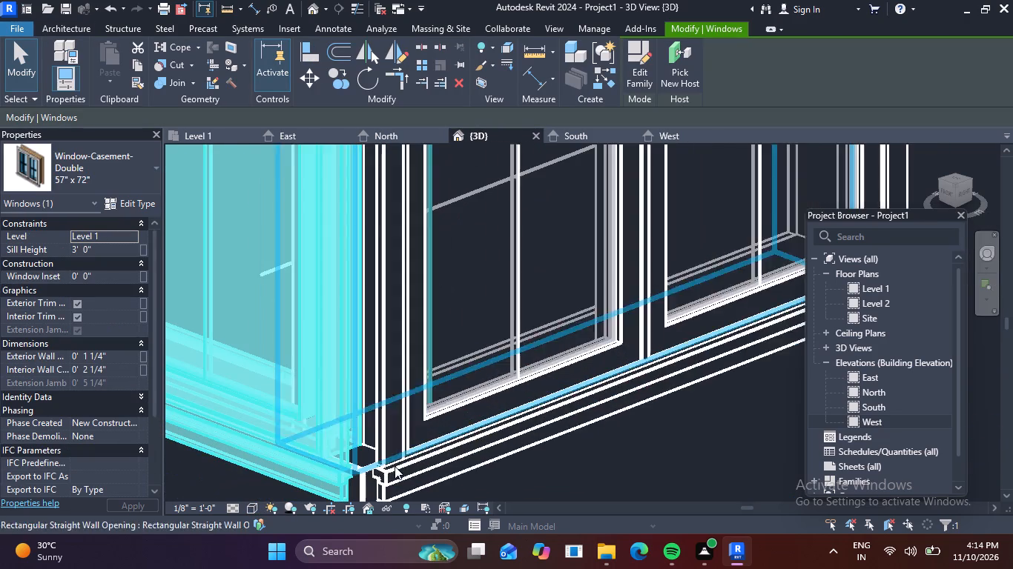
{"action": "scroll", "coordinate": [370, 460], "scroll_direction": "down", "scroll_amount": 6}
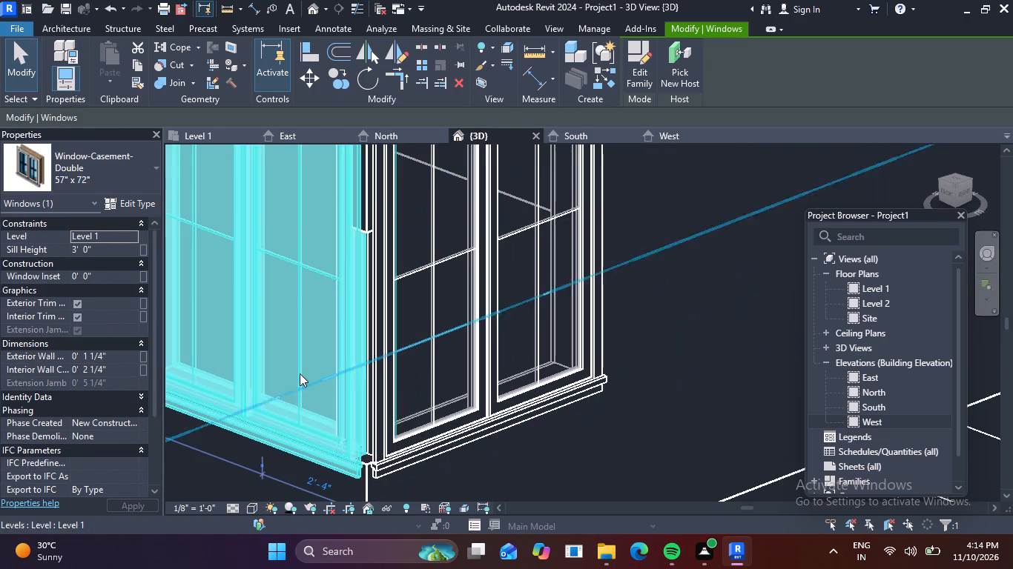
{"action": "left_click", "coordinate": [245, 506]}
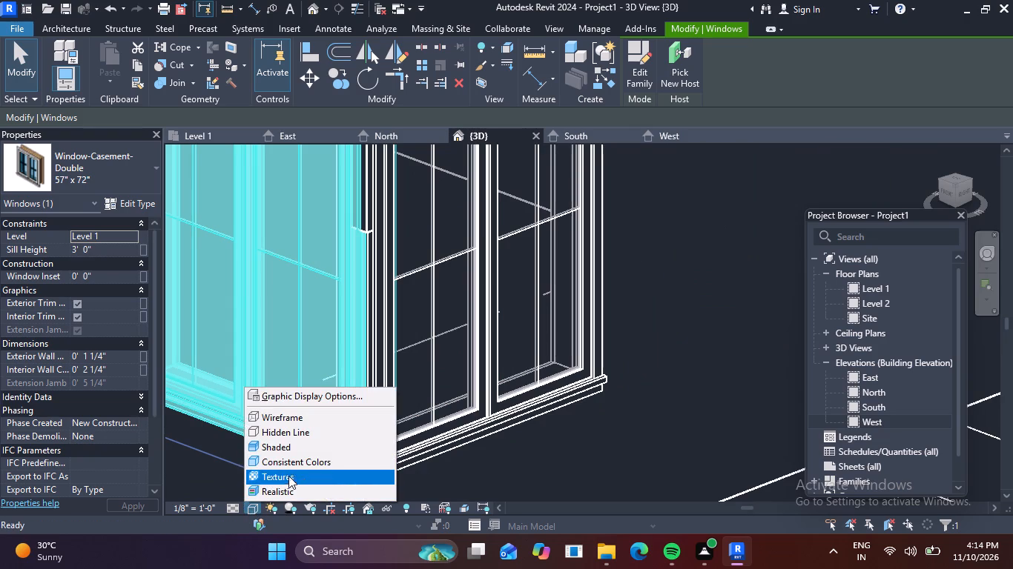
{"action": "left_click", "coordinate": [291, 493]}
Examine the W1 corner windows in Realistic style, checking their meeting edge, heads and fit with the neighbouring walls and windows.
{"action": "scroll", "coordinate": [492, 362], "scroll_direction": "down", "scroll_amount": 3}
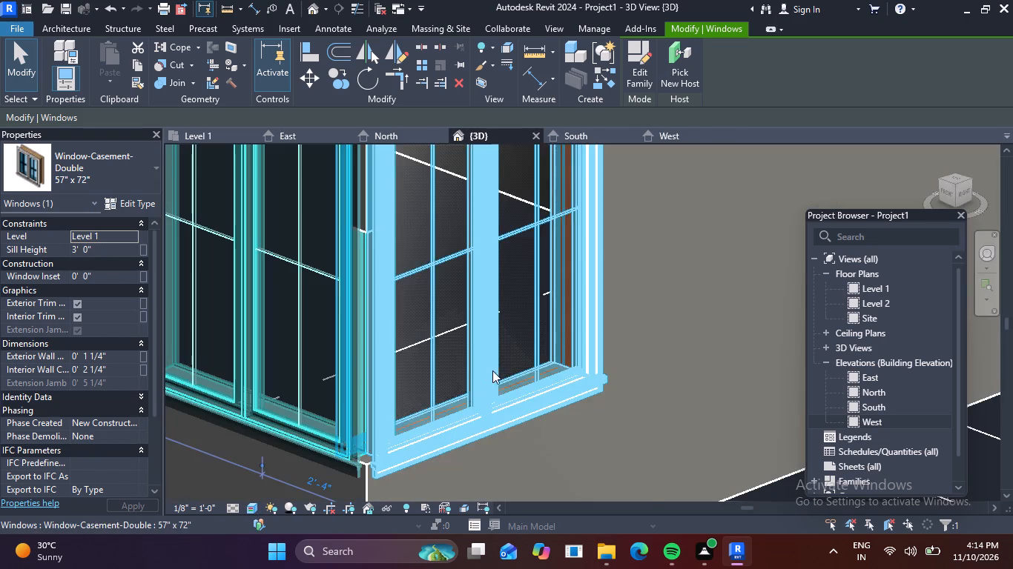
{"action": "scroll", "coordinate": [492, 370], "scroll_direction": "down", "scroll_amount": 2}
{"action": "middle_click_drag", "start_coordinate": [661, 299], "coordinate": [663, 362]}
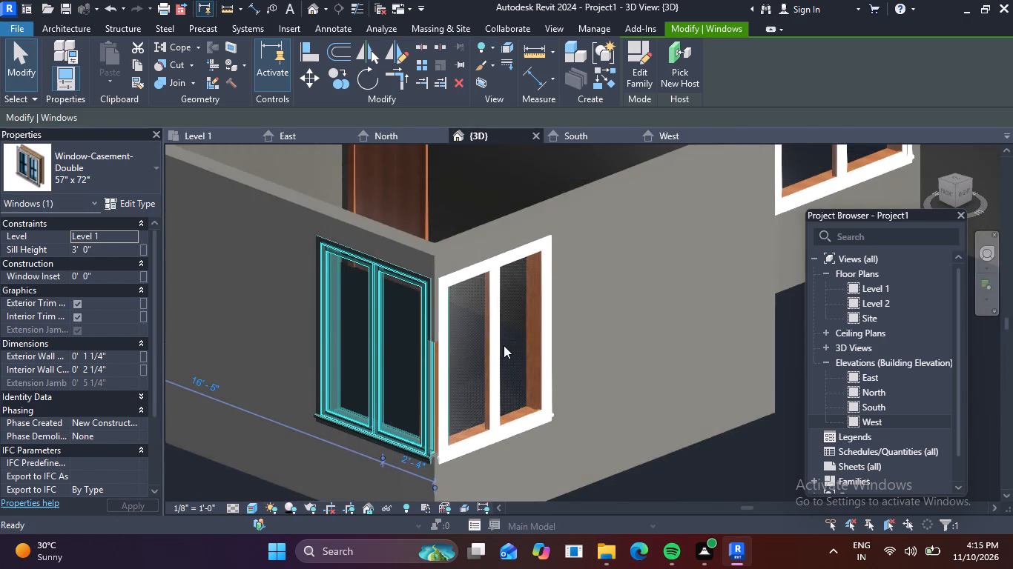
{"action": "scroll", "coordinate": [406, 350], "scroll_direction": "up", "scroll_amount": 5}
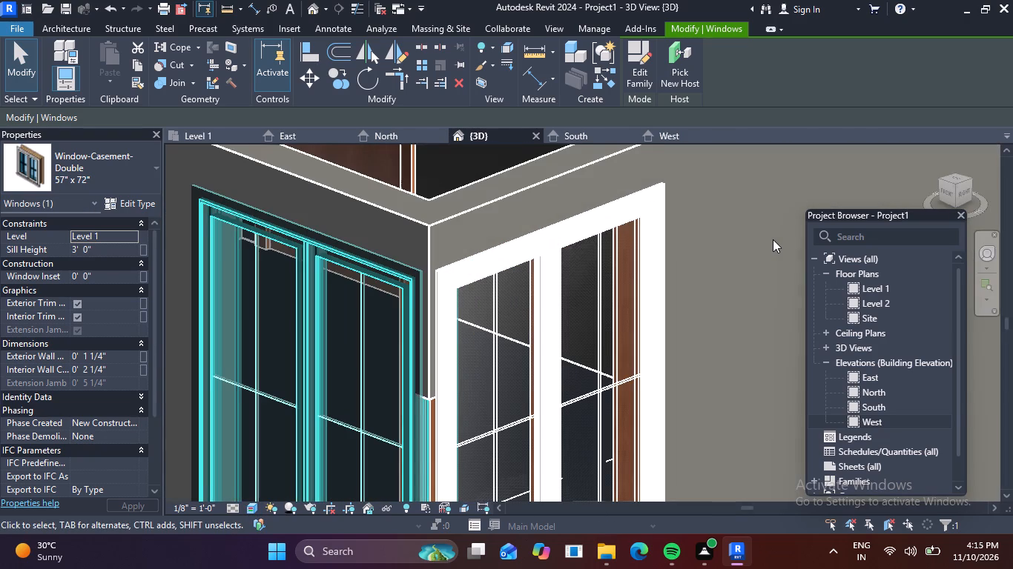
{"action": "key", "text": "Escape"}
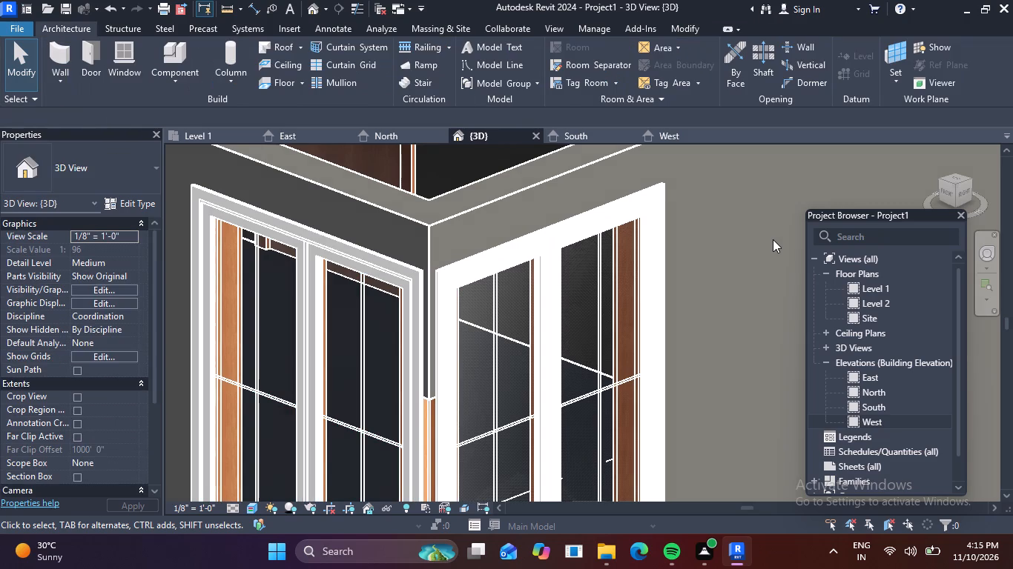
{"action": "scroll", "coordinate": [773, 239], "scroll_direction": "down", "scroll_amount": 2}
{"action": "middle_click_drag", "start_coordinate": [783, 242], "coordinate": [707, 162]}
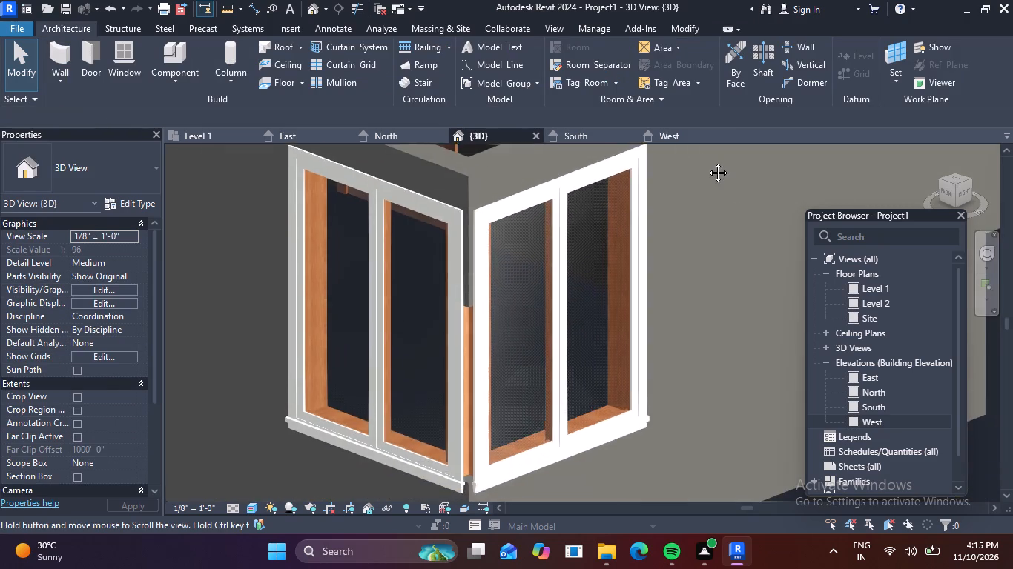
{"action": "scroll", "coordinate": [752, 190], "scroll_direction": "down", "scroll_amount": 1}
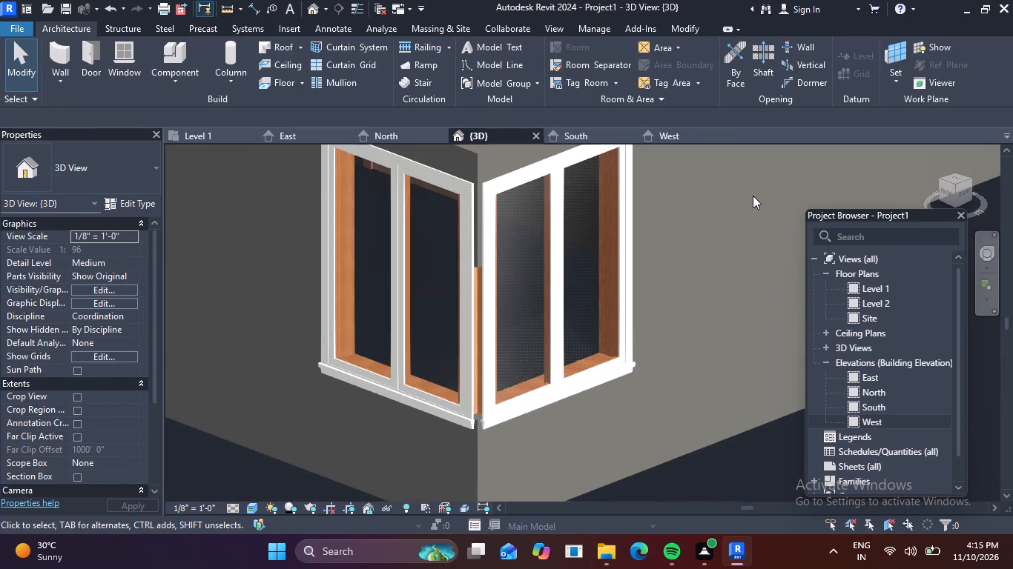
{"action": "key", "text": "Escape"}
{"action": "key", "text": "Escape"}
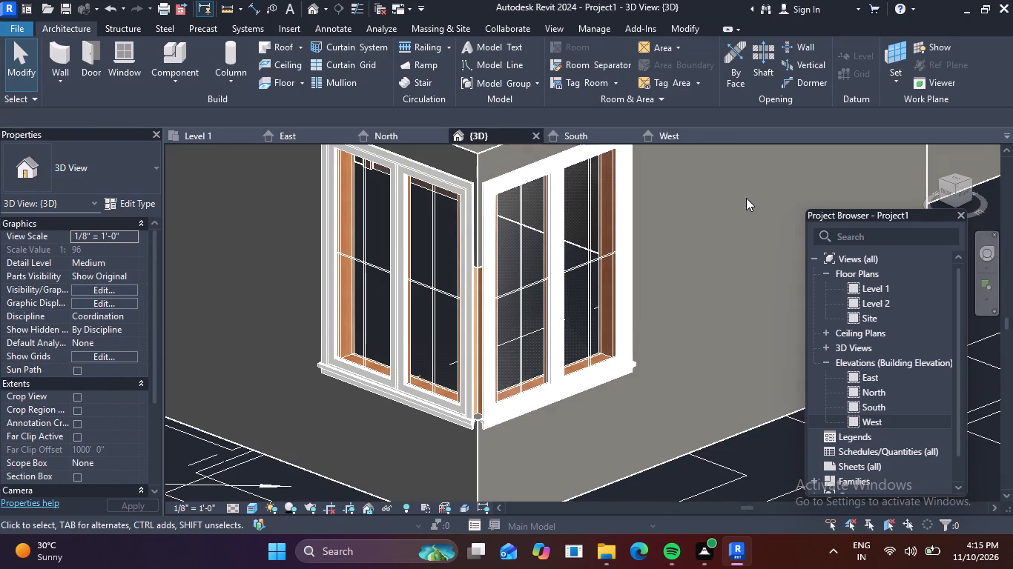
{"action": "scroll", "coordinate": [693, 216], "scroll_direction": "down", "scroll_amount": 6}
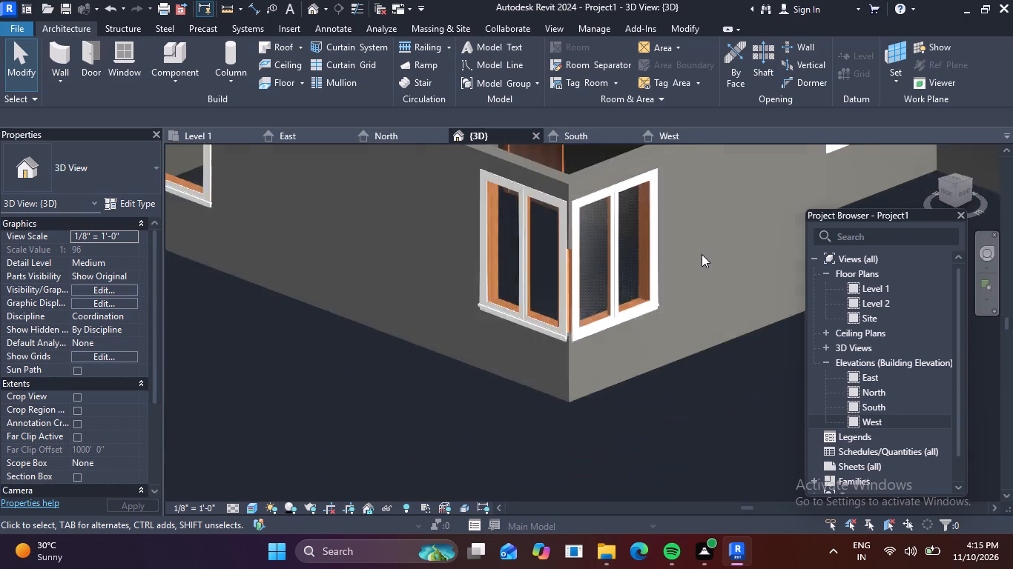
{"action": "scroll", "coordinate": [558, 336], "scroll_direction": "down", "scroll_amount": 3}
{"action": "middle_click_drag", "start_coordinate": [577, 374], "coordinate": [475, 391]}
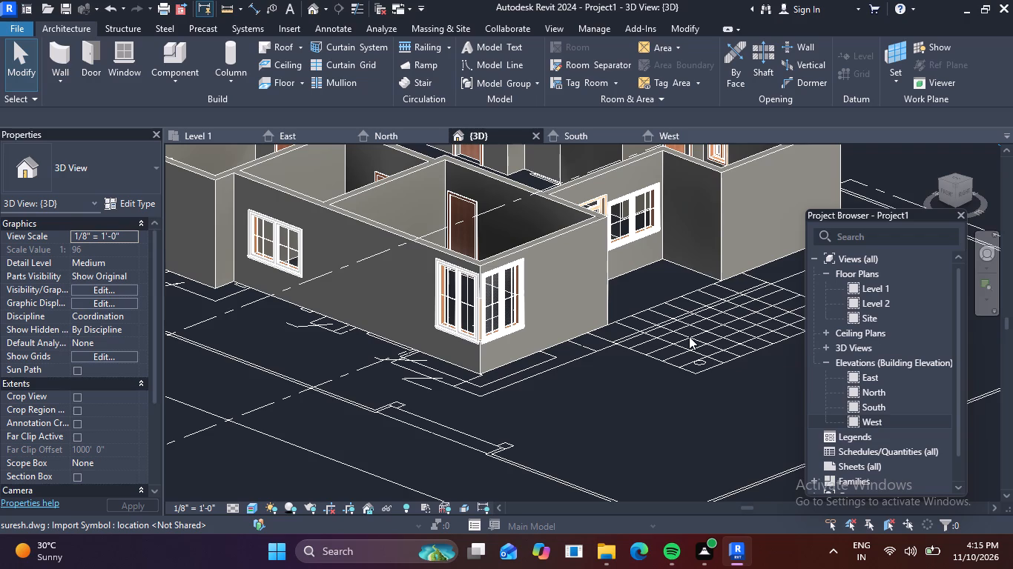
{"action": "middle_click_drag", "start_coordinate": [314, 367], "coordinate": [365, 381]}
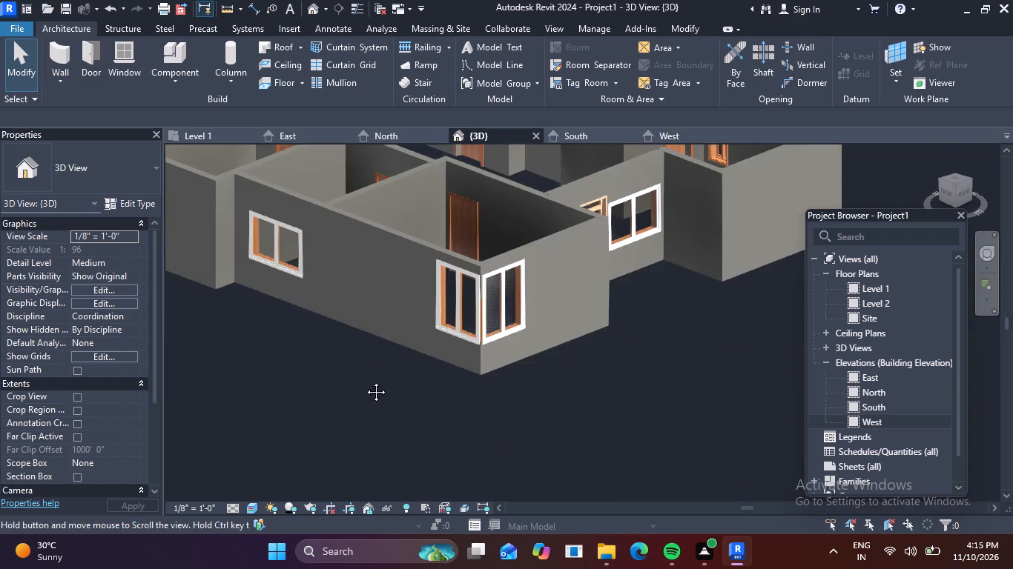
{"action": "middle_click_drag", "start_coordinate": [365, 381], "coordinate": [534, 422]}
{"action": "scroll", "coordinate": [724, 347], "scroll_direction": "up", "scroll_amount": 2}
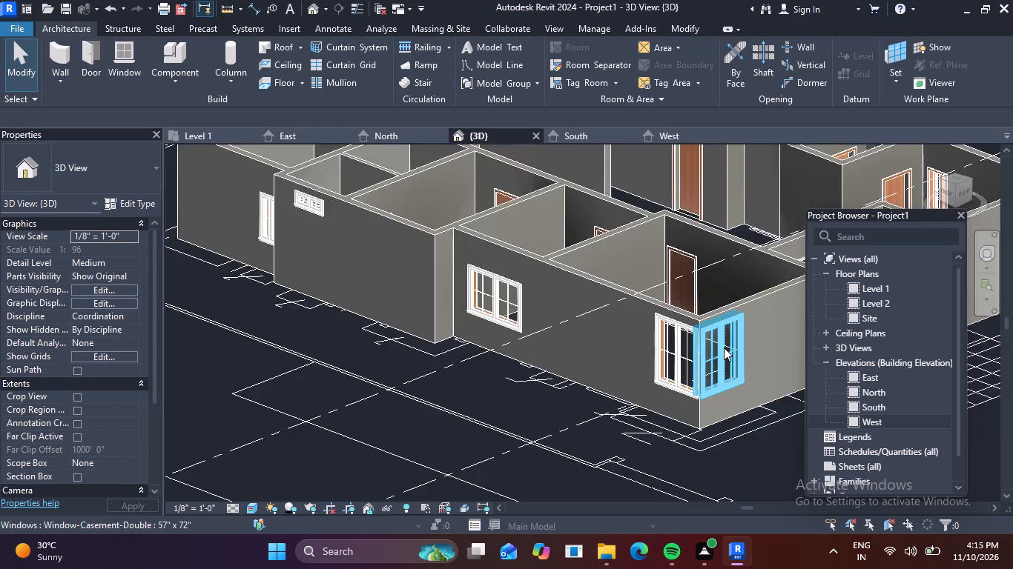
{"action": "scroll", "coordinate": [724, 347], "scroll_direction": "up", "scroll_amount": 8}
{"action": "middle_click_drag", "start_coordinate": [599, 386], "coordinate": [404, 394]}
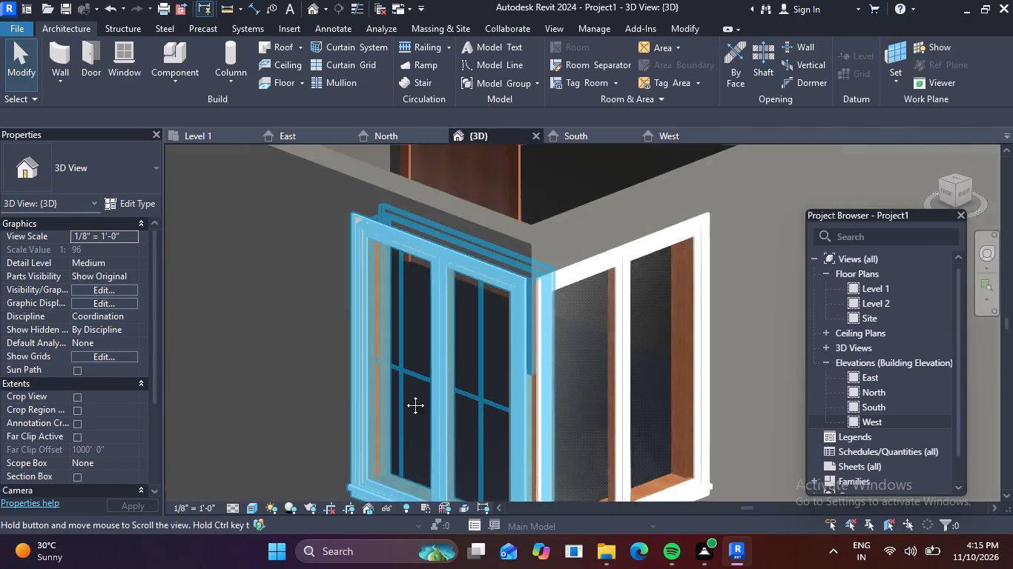
{"action": "middle_click_drag", "start_coordinate": [404, 394], "coordinate": [291, 394]}
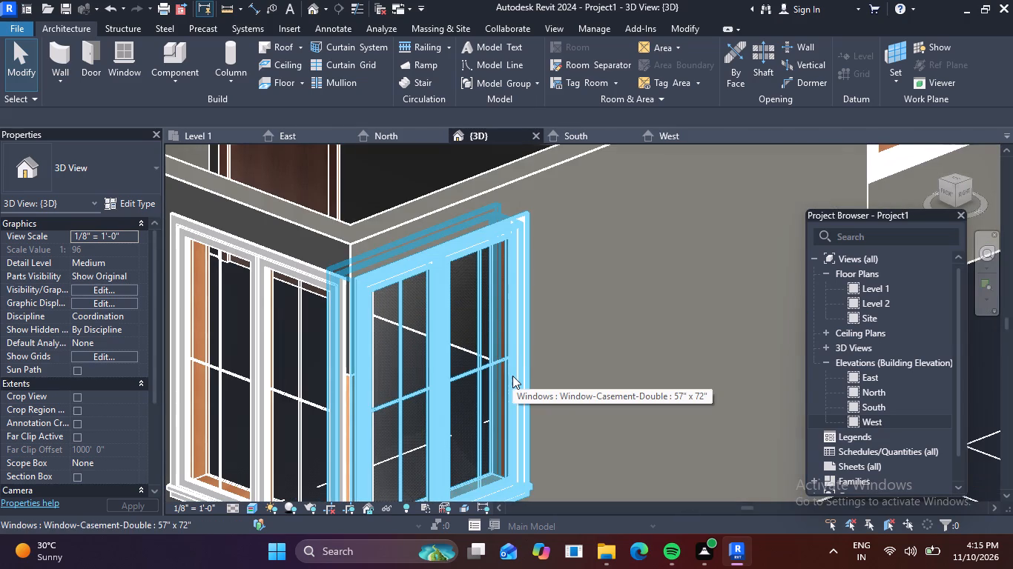
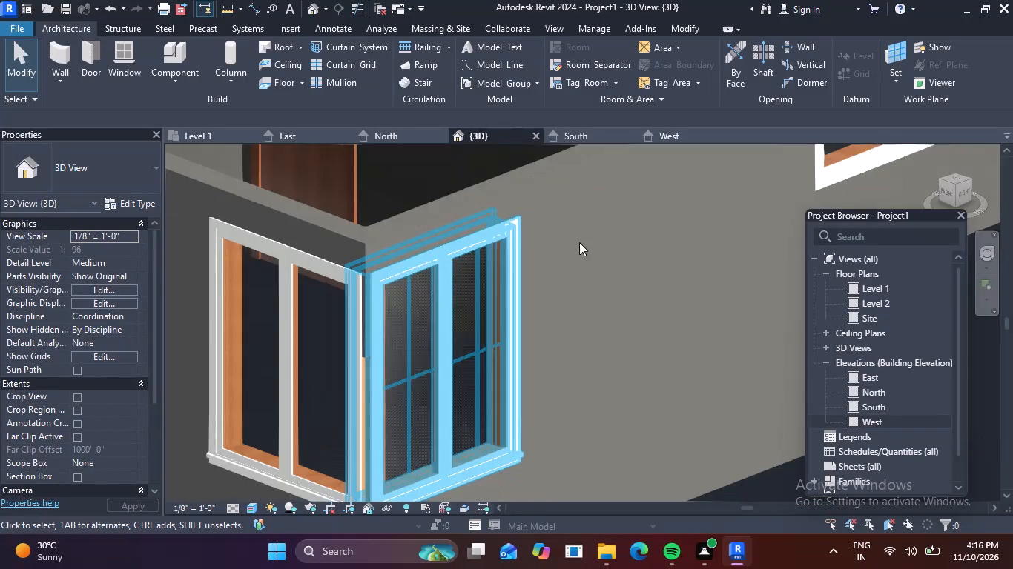
Review the exterior windows in the 3D view and open the Level 1 floor plan at the corner marked W3.
{"action": "scroll", "coordinate": [579, 242], "scroll_direction": "down", "scroll_amount": 4}
{"action": "middle_click_drag", "start_coordinate": [601, 310], "coordinate": [634, 379]}
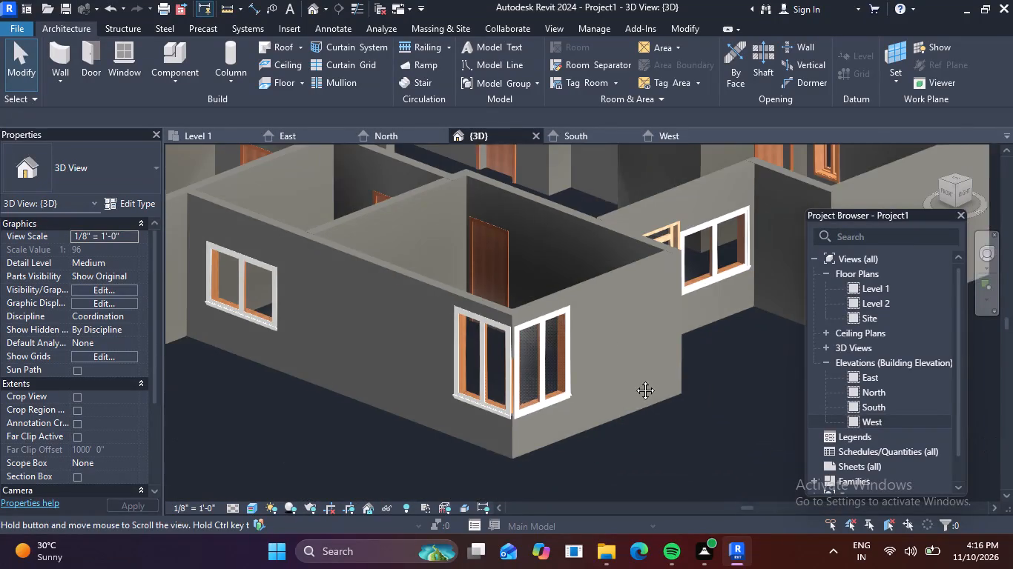
{"action": "middle_click_drag", "start_coordinate": [634, 379], "coordinate": [641, 386]}
{"action": "scroll", "coordinate": [367, 336], "scroll_direction": "down", "scroll_amount": 4}
{"action": "middle_click_drag", "start_coordinate": [407, 333], "coordinate": [427, 345]}
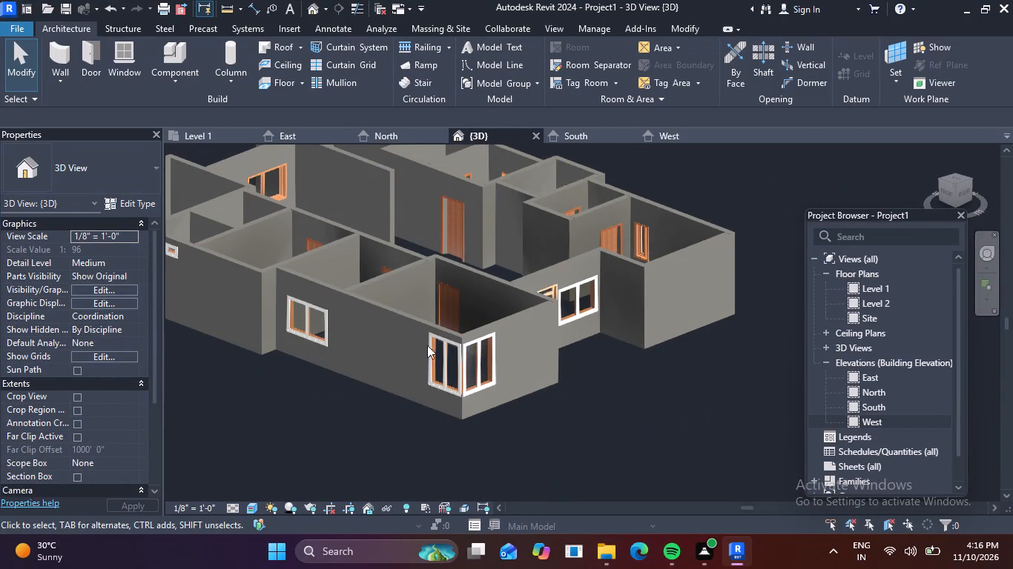
{"action": "middle_click_drag", "start_coordinate": [427, 345], "coordinate": [583, 382]}
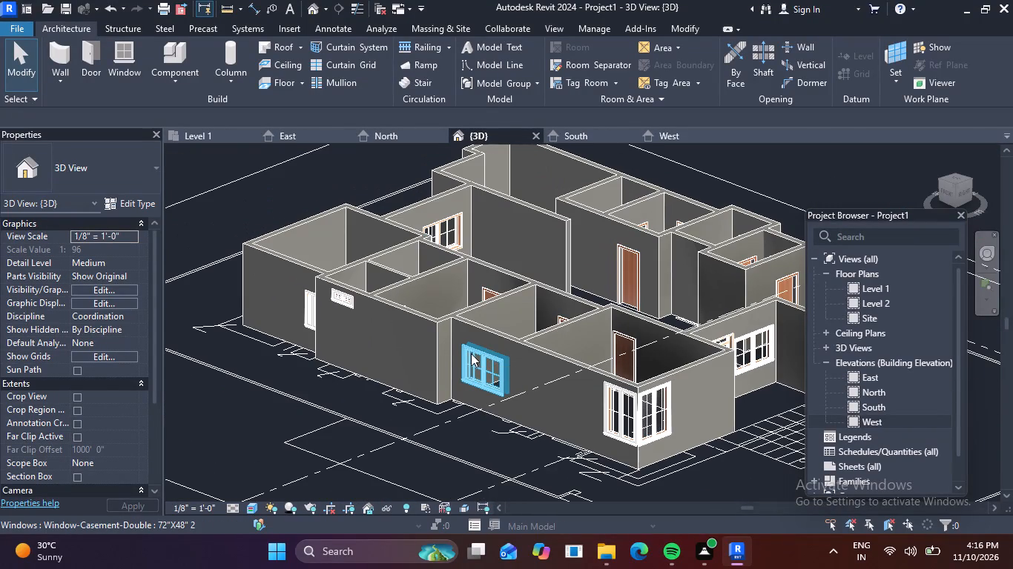
{"action": "left_click", "coordinate": [199, 133]}
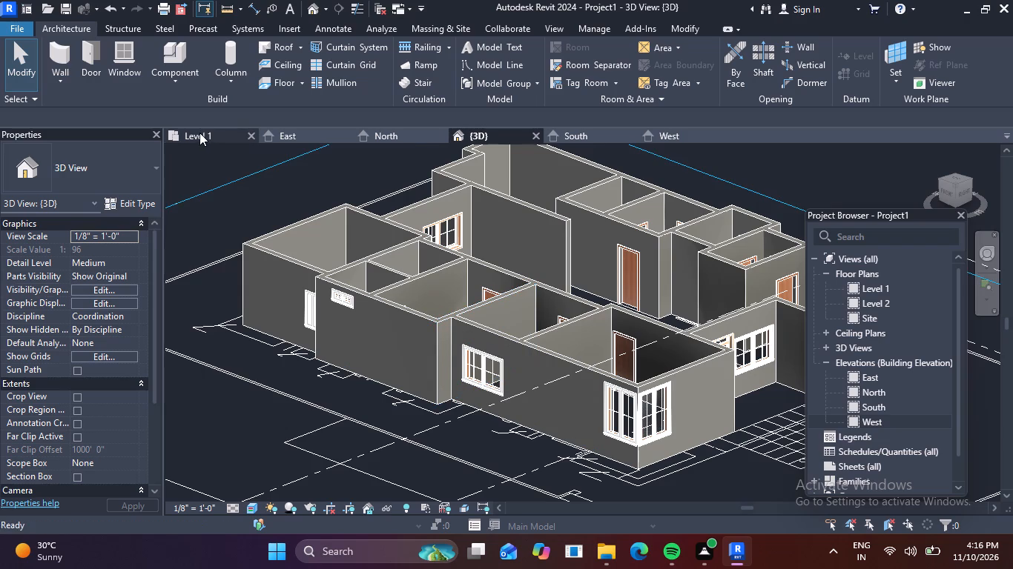
{"action": "scroll", "coordinate": [458, 362], "scroll_direction": "down", "scroll_amount": 5}
{"action": "scroll", "coordinate": [345, 396], "scroll_direction": "down", "scroll_amount": 4}
{"action": "middle_click_drag", "start_coordinate": [224, 388], "coordinate": [598, 388]}
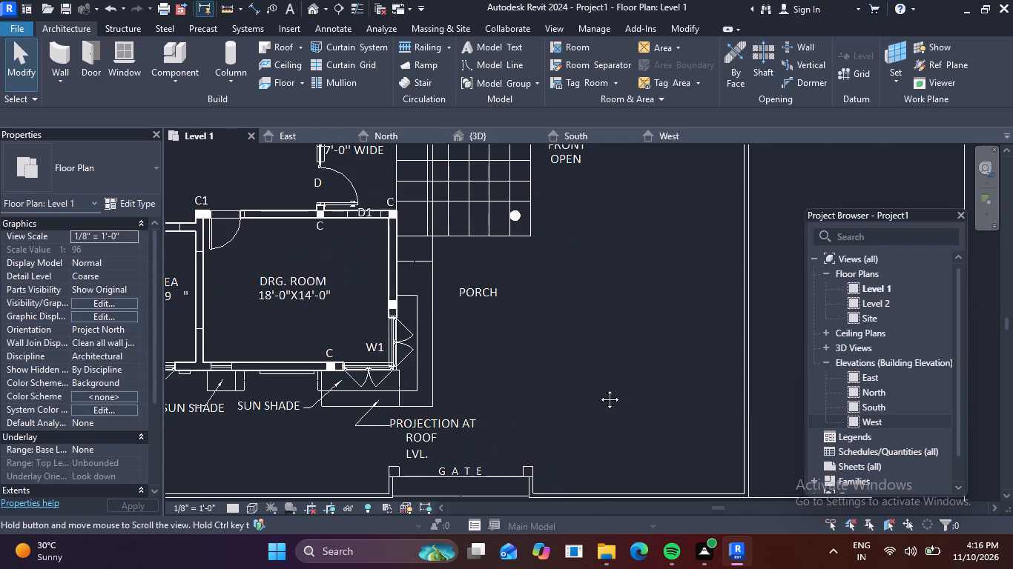
{"action": "middle_click_drag", "start_coordinate": [598, 388], "coordinate": [601, 388]}
{"action": "scroll", "coordinate": [465, 383], "scroll_direction": "up", "scroll_amount": 12}
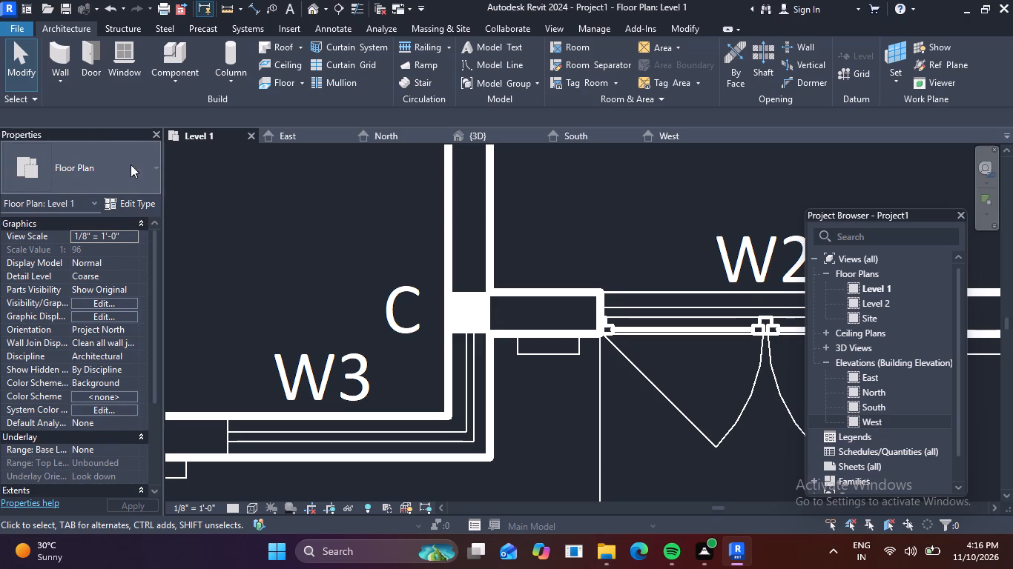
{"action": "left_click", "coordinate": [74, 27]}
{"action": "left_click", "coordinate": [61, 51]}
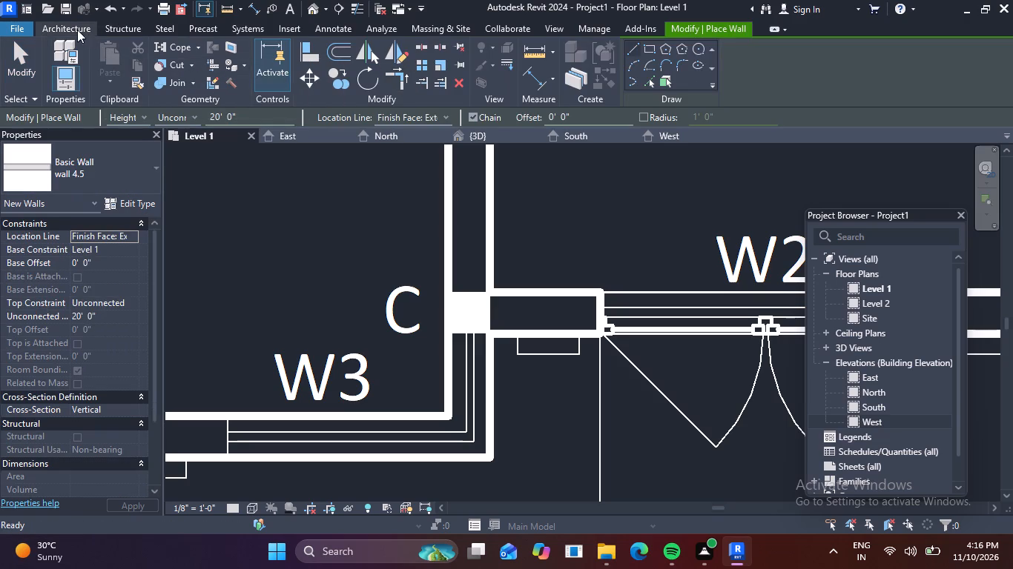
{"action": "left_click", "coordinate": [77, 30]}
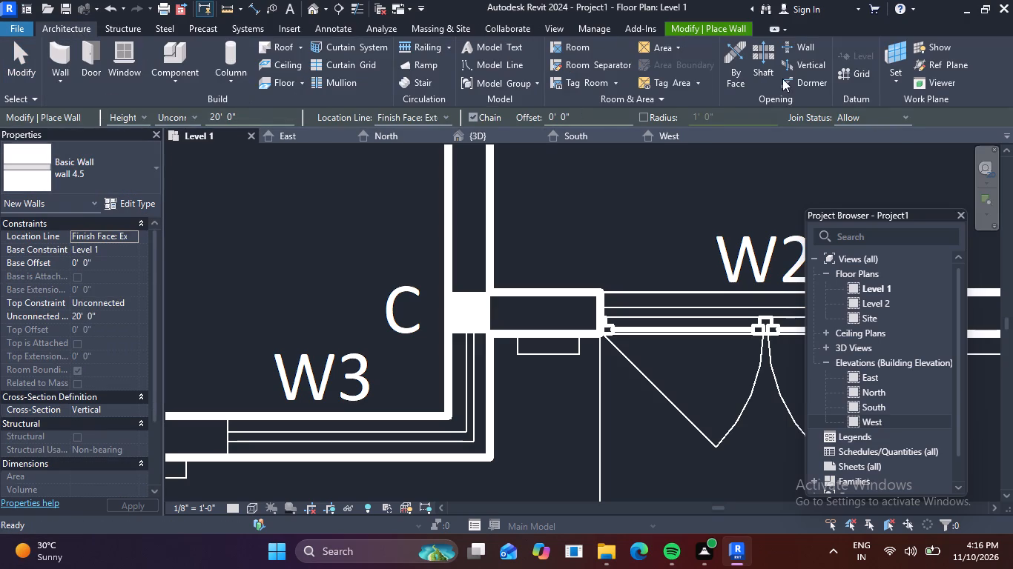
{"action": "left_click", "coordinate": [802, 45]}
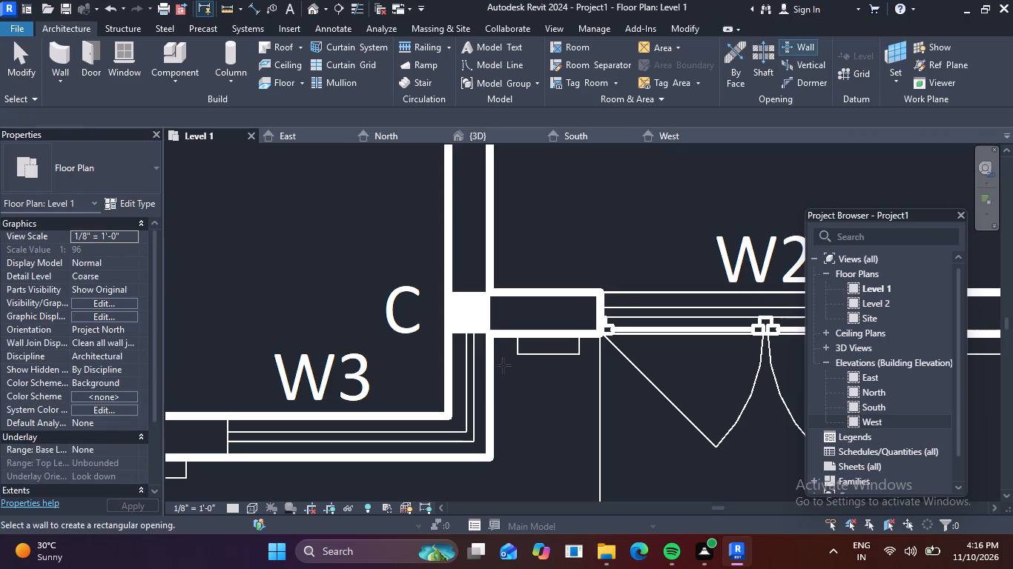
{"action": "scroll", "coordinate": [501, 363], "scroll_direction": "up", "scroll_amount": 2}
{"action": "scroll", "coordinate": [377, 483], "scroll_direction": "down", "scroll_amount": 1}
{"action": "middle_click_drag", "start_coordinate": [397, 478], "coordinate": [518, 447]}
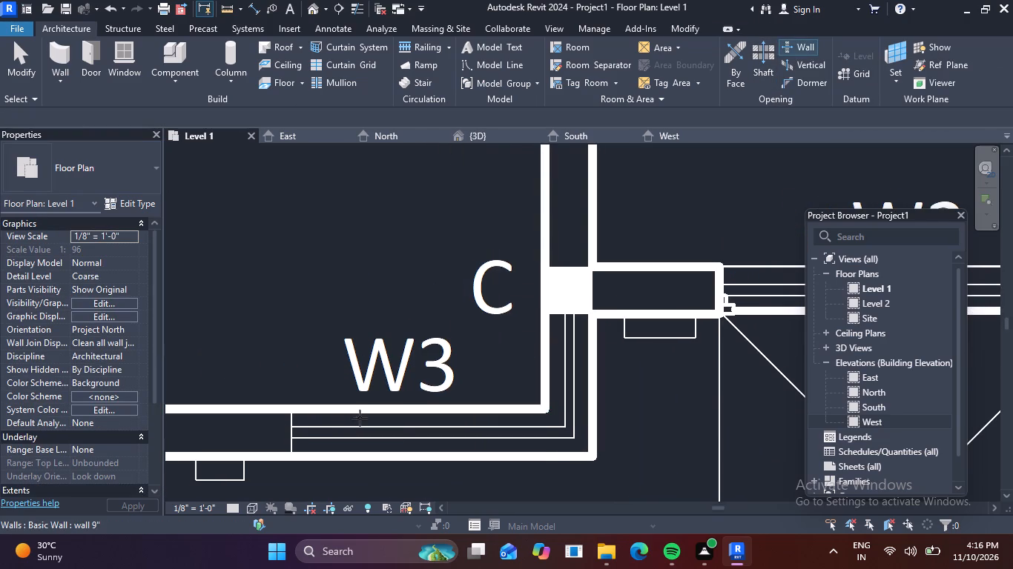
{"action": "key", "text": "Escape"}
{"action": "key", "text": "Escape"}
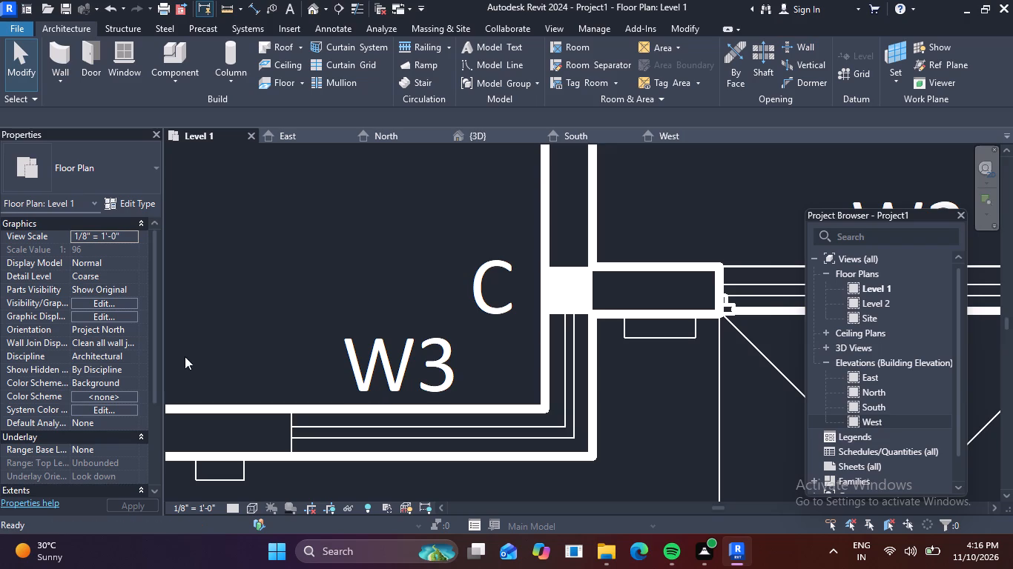
Place a Window-Casement-Double 57" x 72" window in the 9" wall at the W3 mark on Level 1.
{"action": "left_click", "coordinate": [127, 63]}
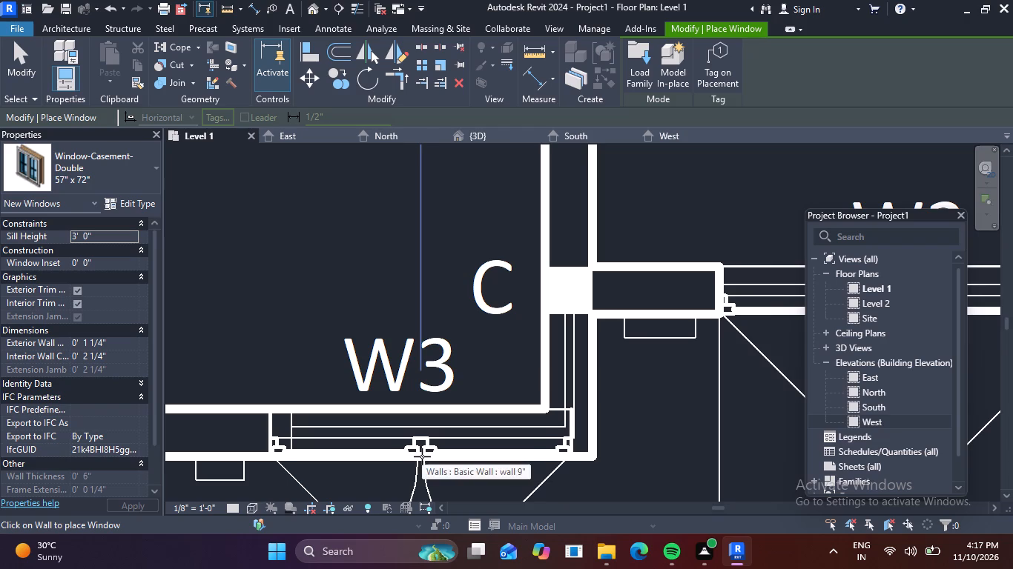
{"action": "left_click", "coordinate": [423, 456]}
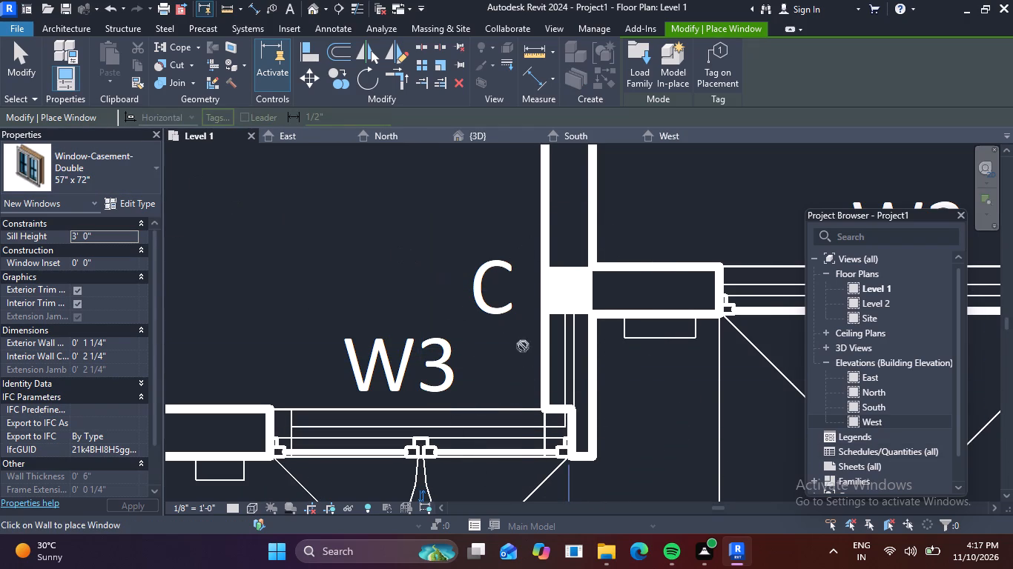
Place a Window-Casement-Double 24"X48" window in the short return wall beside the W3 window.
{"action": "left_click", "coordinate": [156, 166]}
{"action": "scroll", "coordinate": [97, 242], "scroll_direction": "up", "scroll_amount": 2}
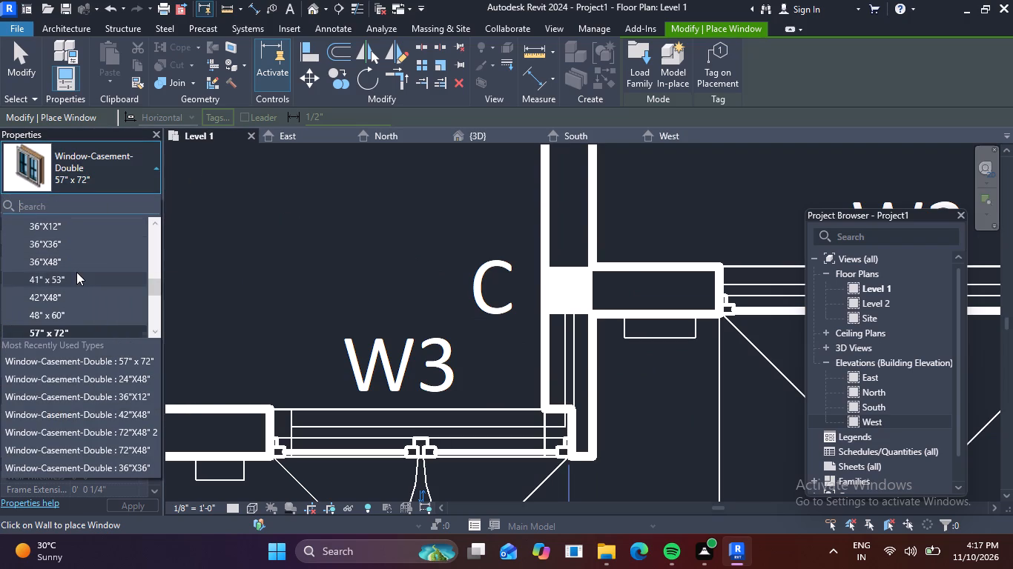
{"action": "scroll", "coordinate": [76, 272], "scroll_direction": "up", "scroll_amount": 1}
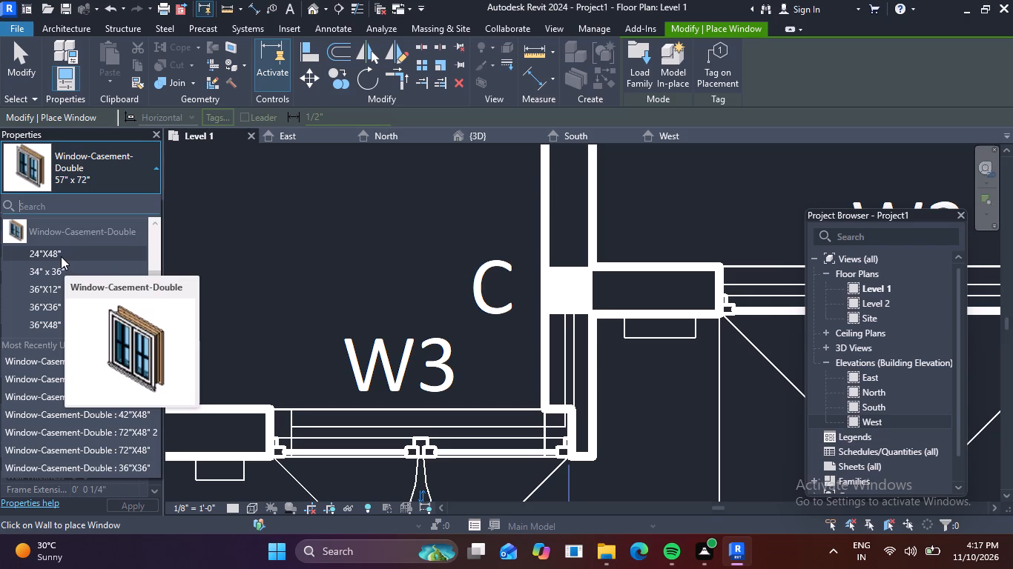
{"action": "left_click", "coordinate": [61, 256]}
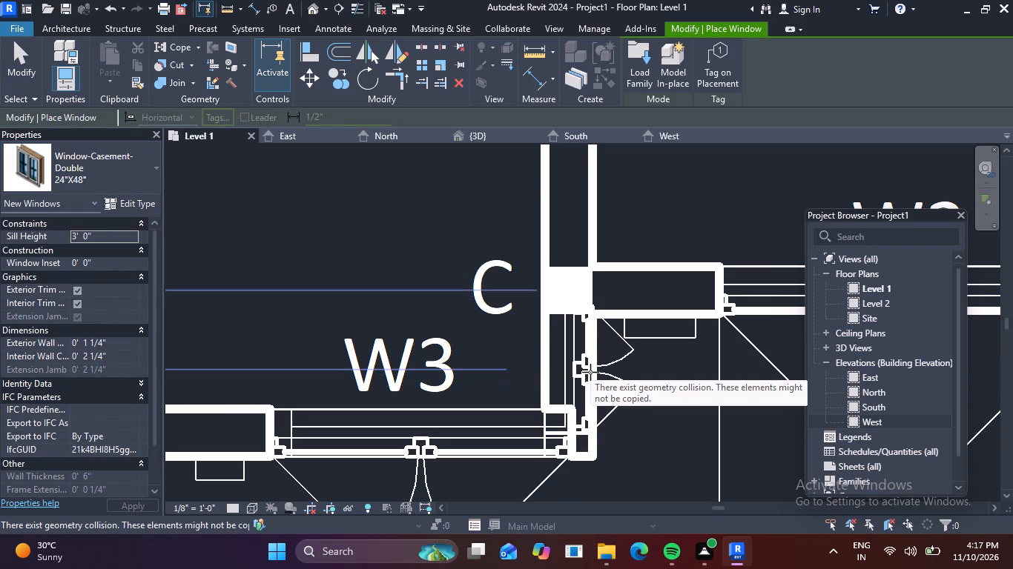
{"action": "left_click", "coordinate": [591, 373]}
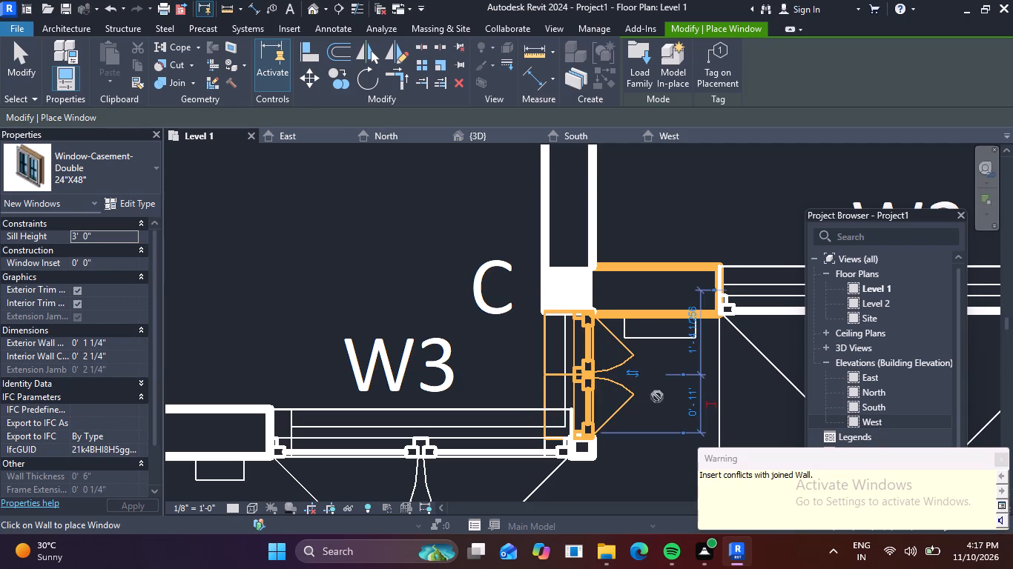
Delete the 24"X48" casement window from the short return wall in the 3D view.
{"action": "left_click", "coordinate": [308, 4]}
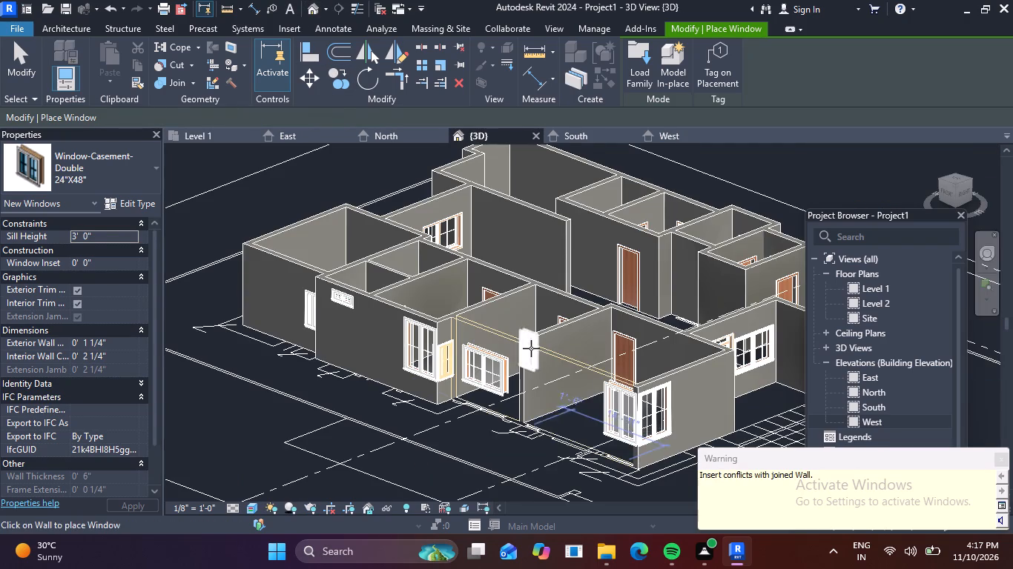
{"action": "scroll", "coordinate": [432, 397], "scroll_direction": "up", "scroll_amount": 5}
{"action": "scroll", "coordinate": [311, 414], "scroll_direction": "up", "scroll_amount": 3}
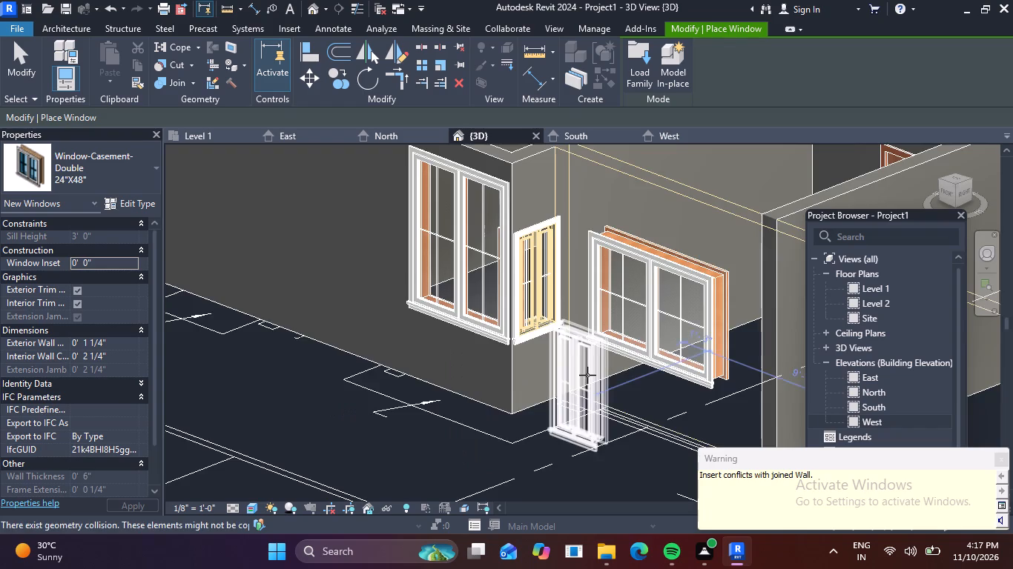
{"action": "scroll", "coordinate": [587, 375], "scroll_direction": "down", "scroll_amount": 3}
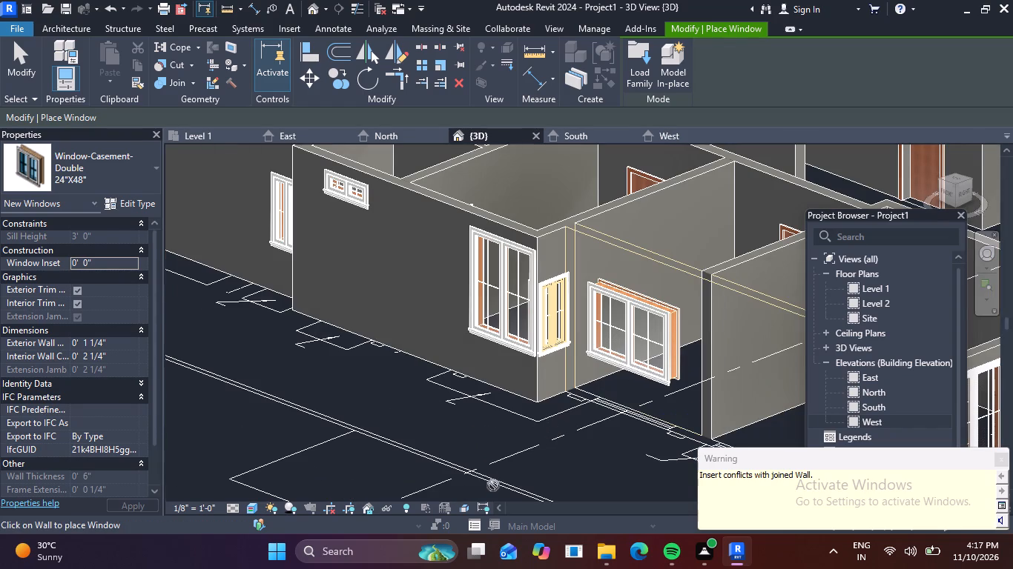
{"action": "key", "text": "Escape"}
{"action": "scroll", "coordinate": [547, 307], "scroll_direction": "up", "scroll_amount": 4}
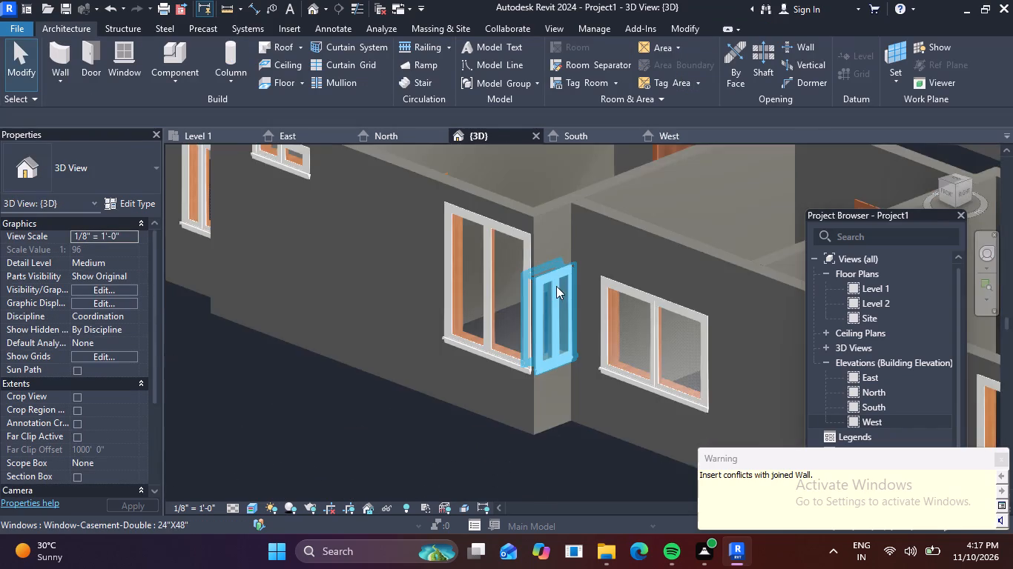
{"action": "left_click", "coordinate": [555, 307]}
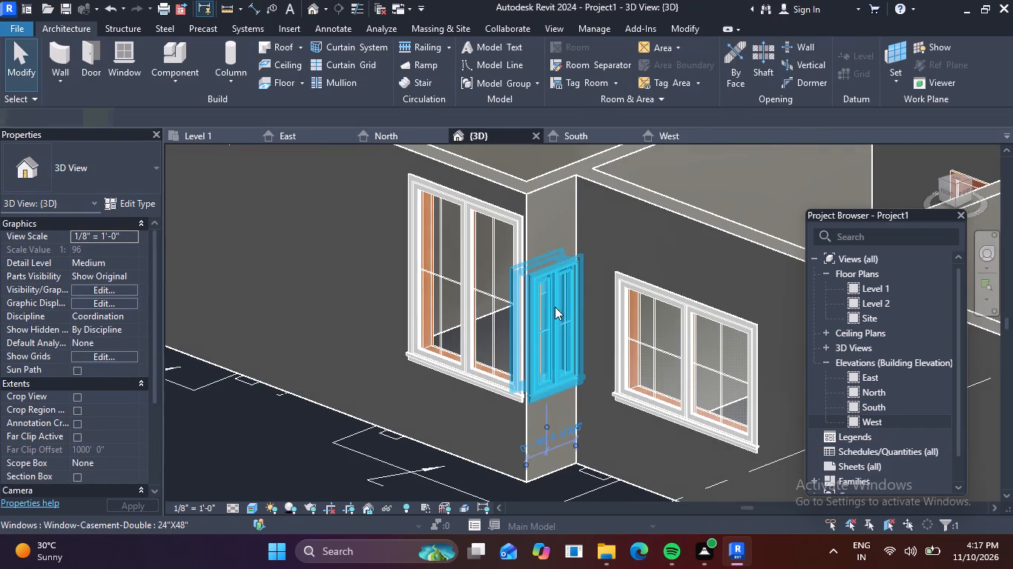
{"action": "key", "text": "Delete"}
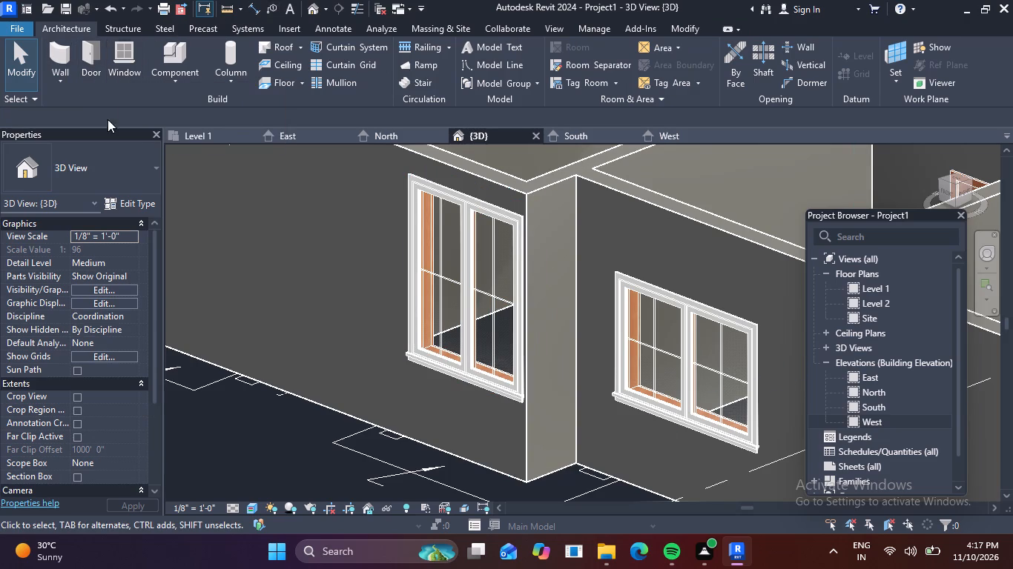
Start placing a window and choose the Window-Casement-Double 57" x 72" type.
{"action": "left_click", "coordinate": [126, 66]}
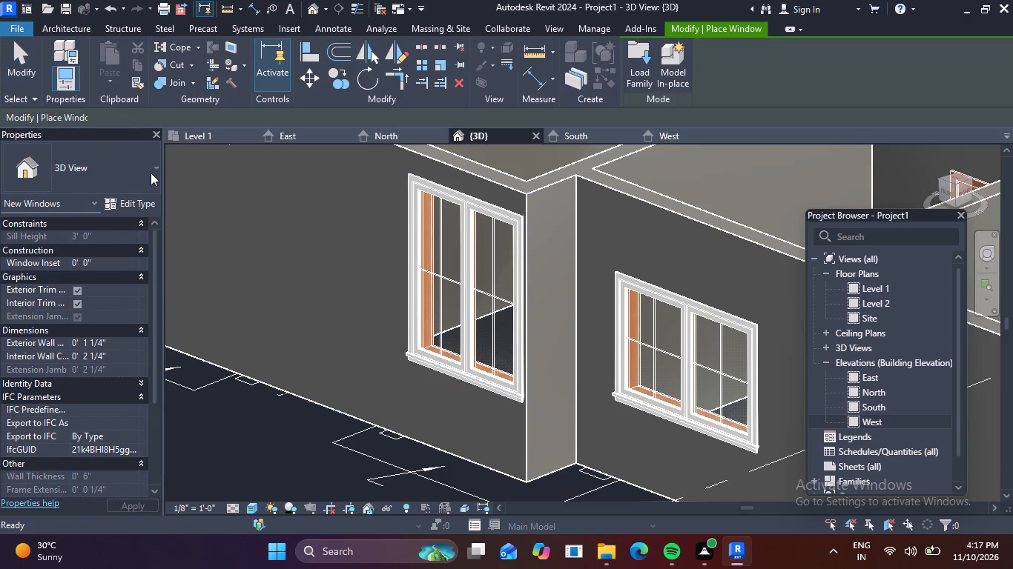
{"action": "left_click", "coordinate": [151, 169]}
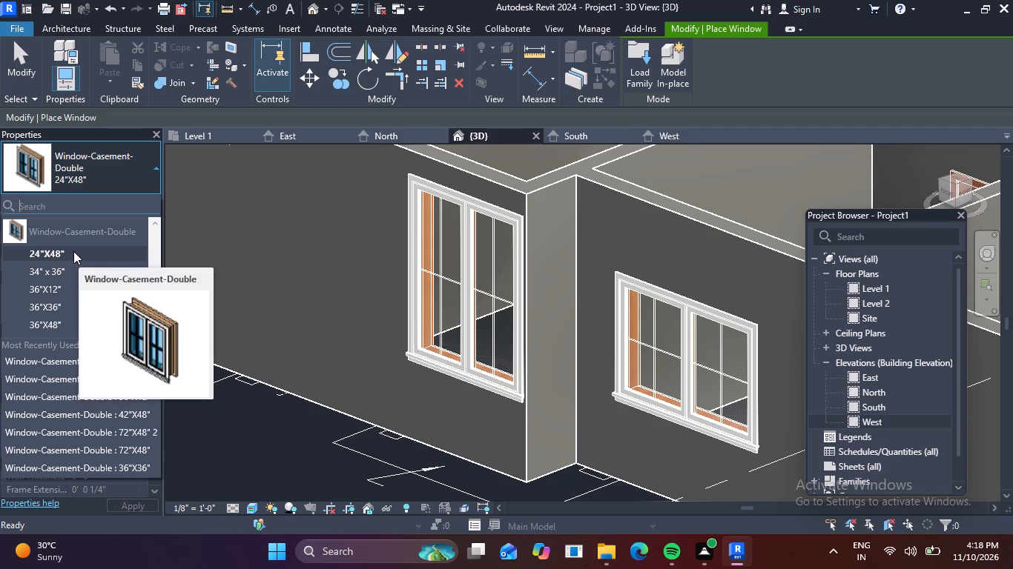
{"action": "left_click", "coordinate": [61, 253]}
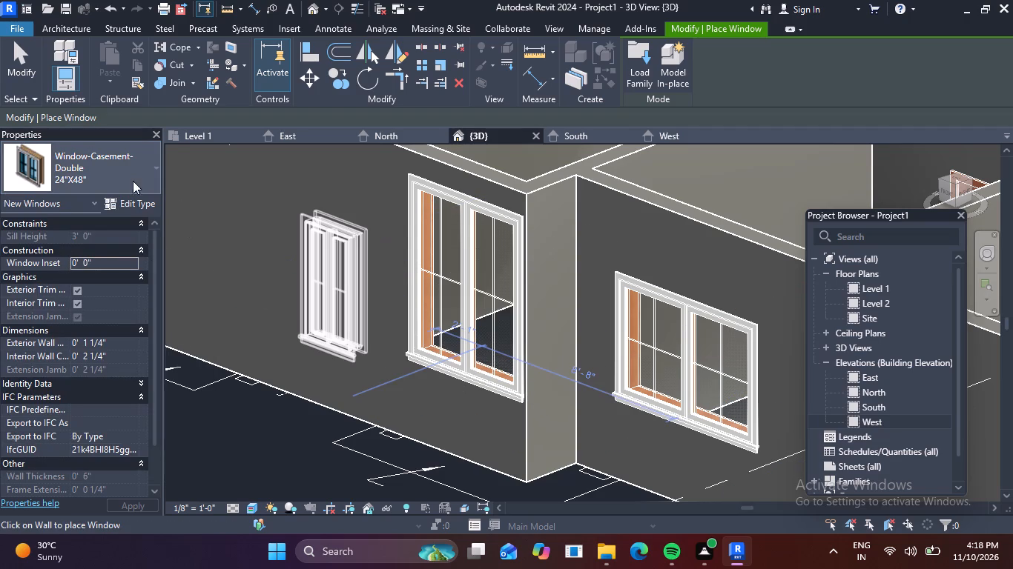
{"action": "left_click", "coordinate": [154, 172]}
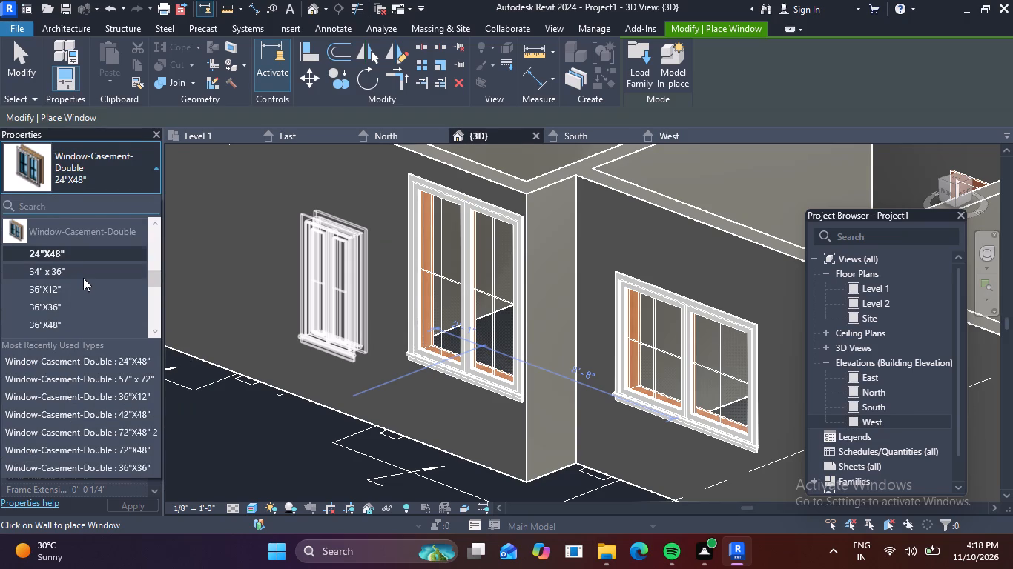
{"action": "scroll", "coordinate": [83, 278], "scroll_direction": "down", "scroll_amount": 3}
{"action": "scroll", "coordinate": [385, 257], "scroll_direction": "down", "scroll_amount": 4}
{"action": "middle_click_drag", "start_coordinate": [329, 302], "coordinate": [231, 284]}
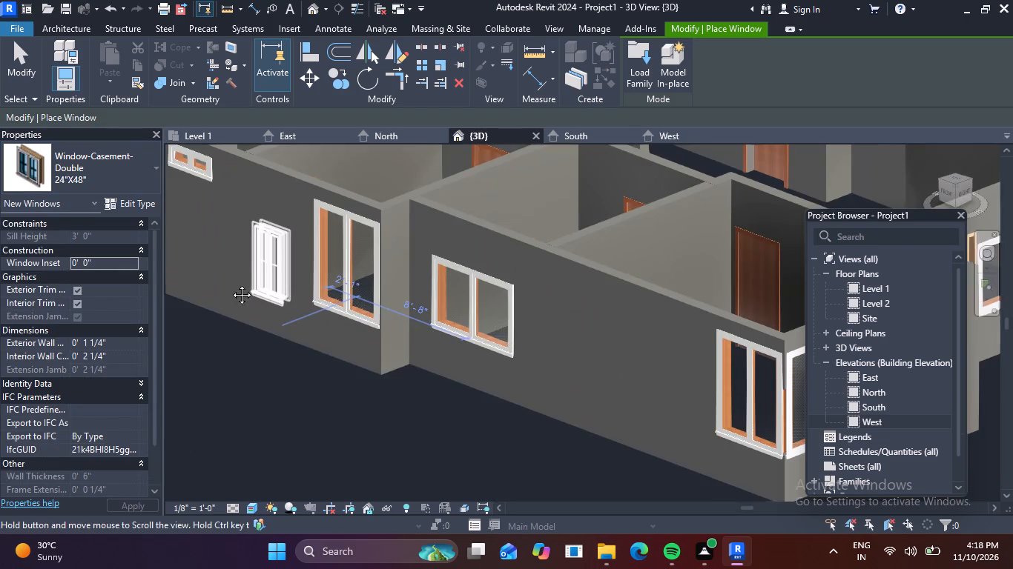
{"action": "middle_click_drag", "start_coordinate": [231, 284], "coordinate": [225, 281]}
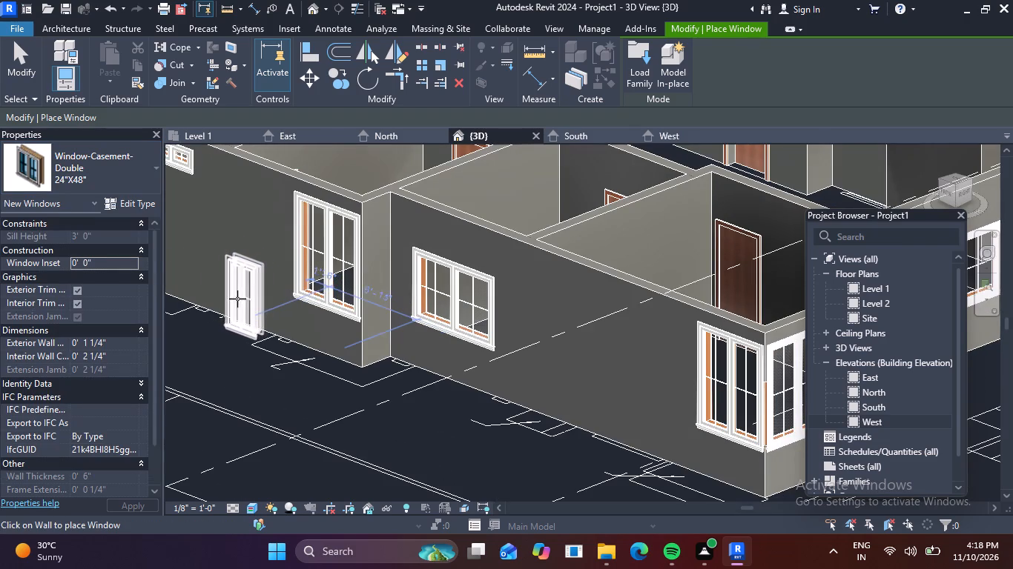
{"action": "scroll", "coordinate": [252, 305], "scroll_direction": "down", "scroll_amount": 2}
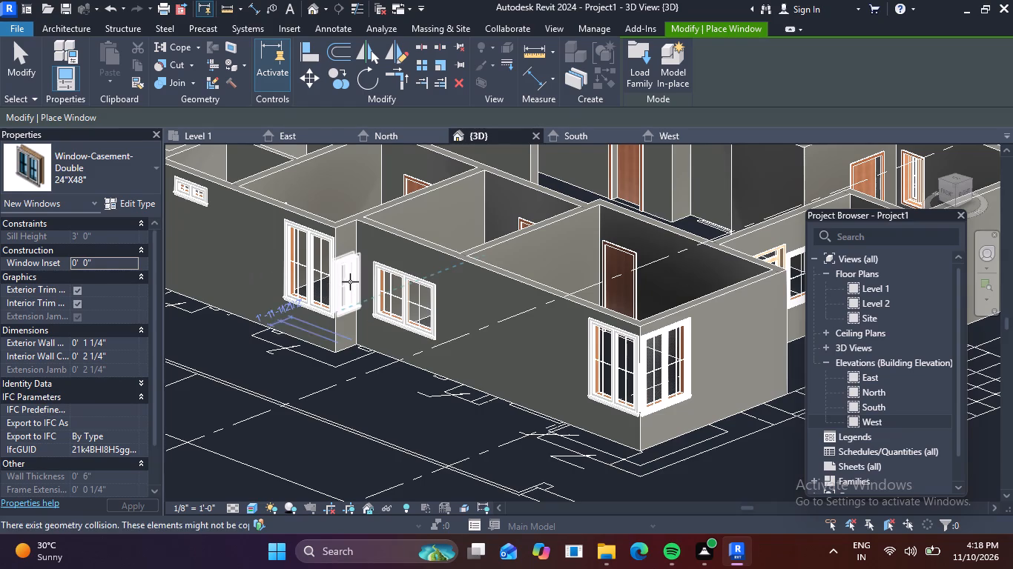
{"action": "scroll", "coordinate": [352, 277], "scroll_direction": "up", "scroll_amount": 2}
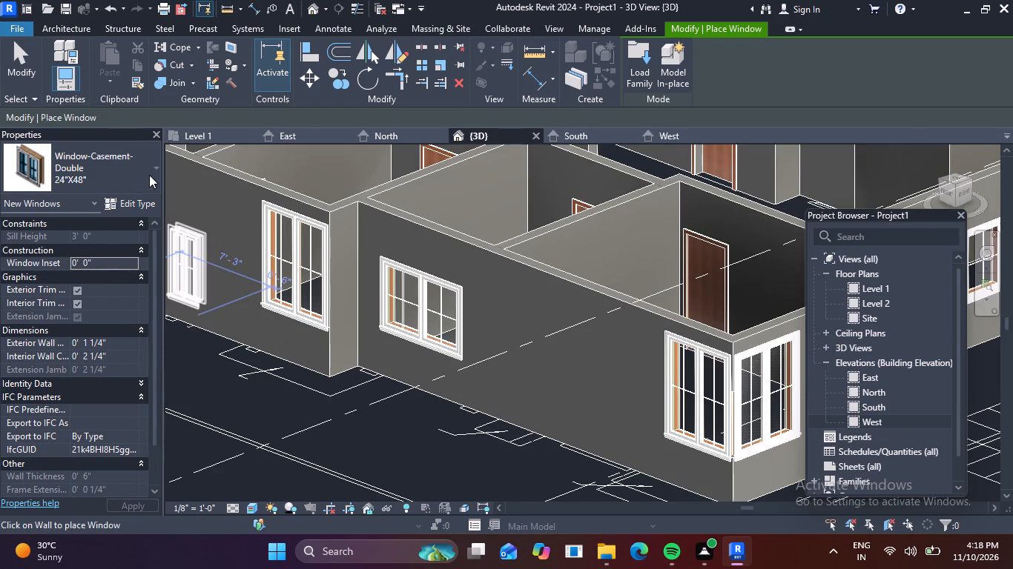
{"action": "left_click", "coordinate": [149, 175]}
{"action": "scroll", "coordinate": [116, 251], "scroll_direction": "down", "scroll_amount": 3}
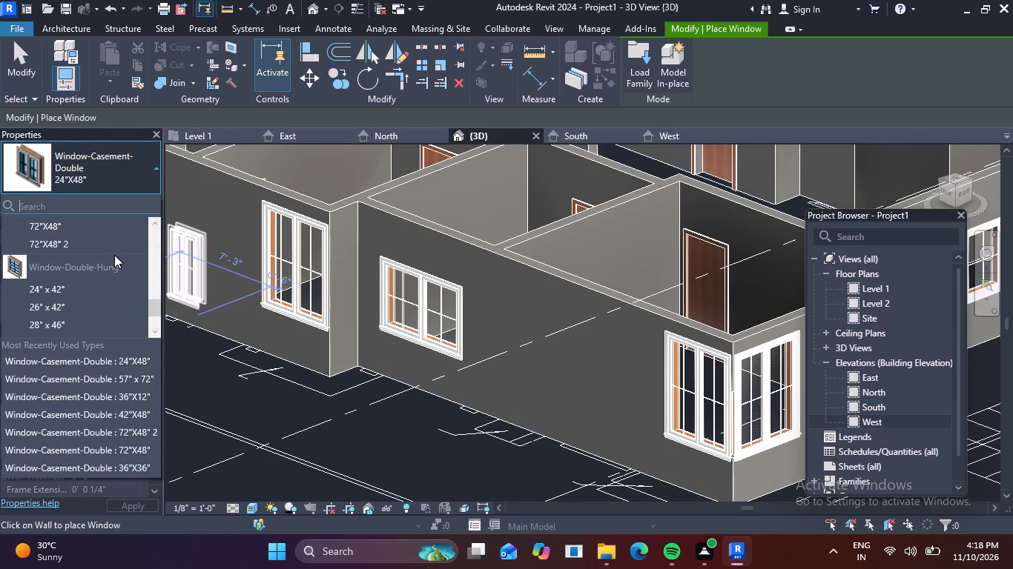
{"action": "scroll", "coordinate": [89, 235], "scroll_direction": "up", "scroll_amount": 1}
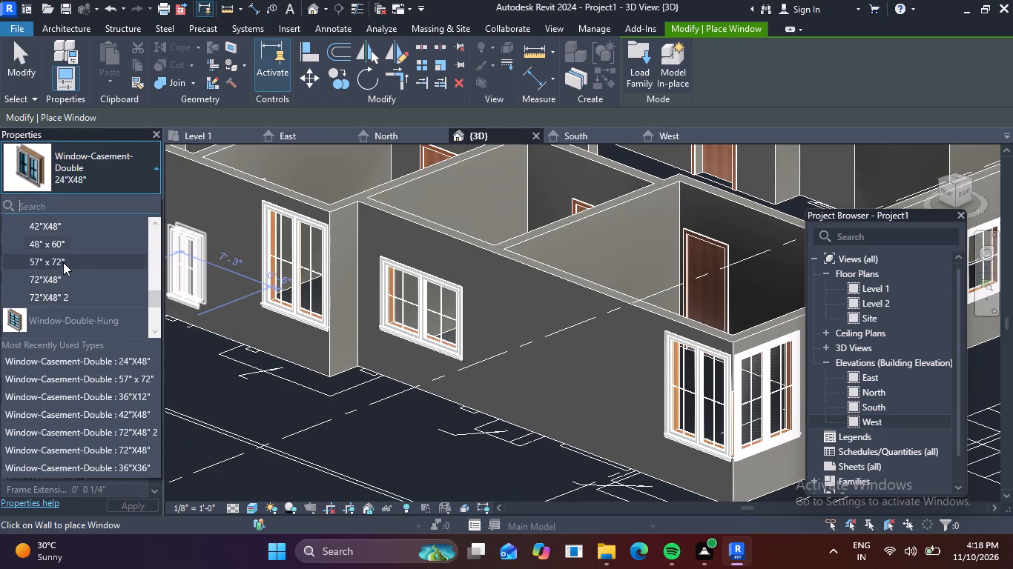
{"action": "left_click", "coordinate": [63, 262]}
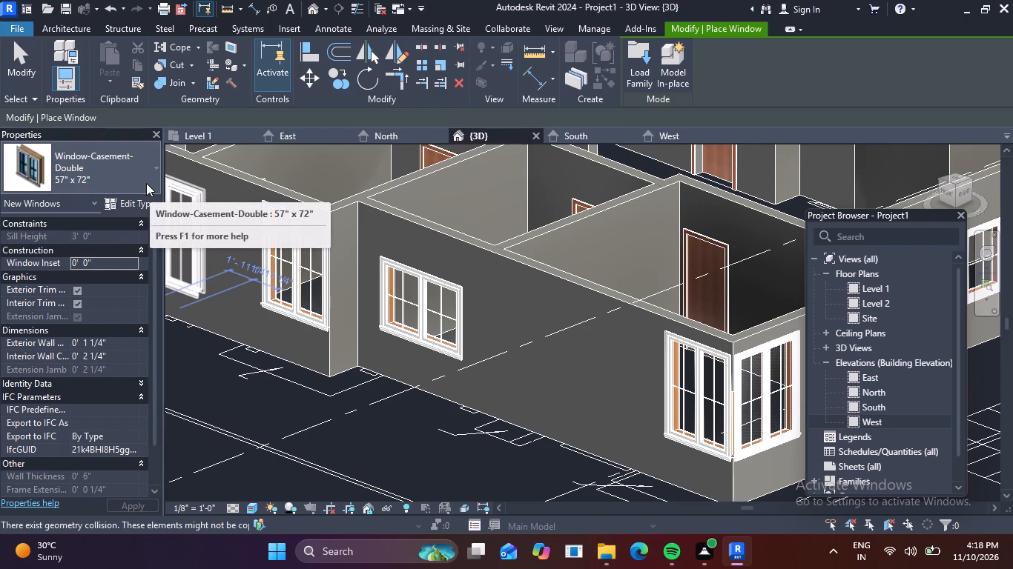
{"action": "left_click", "coordinate": [156, 167]}
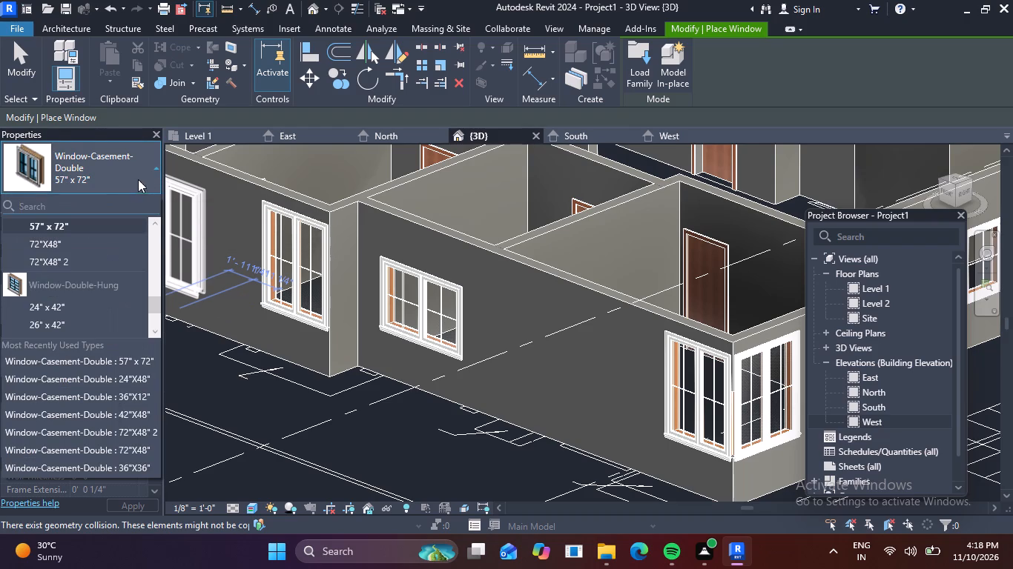
{"action": "left_click", "coordinate": [159, 167]}
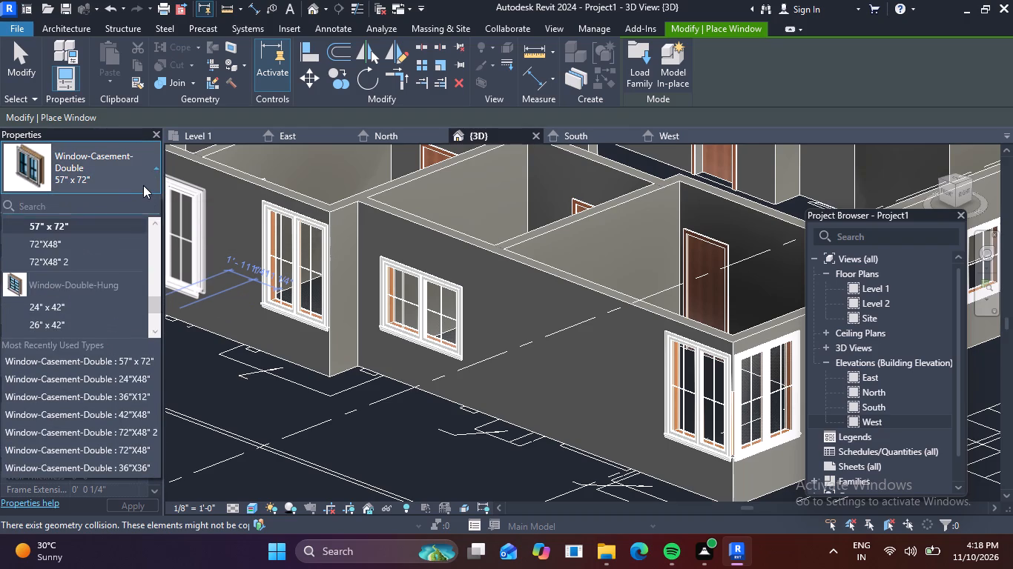
{"action": "left_click", "coordinate": [145, 173]}
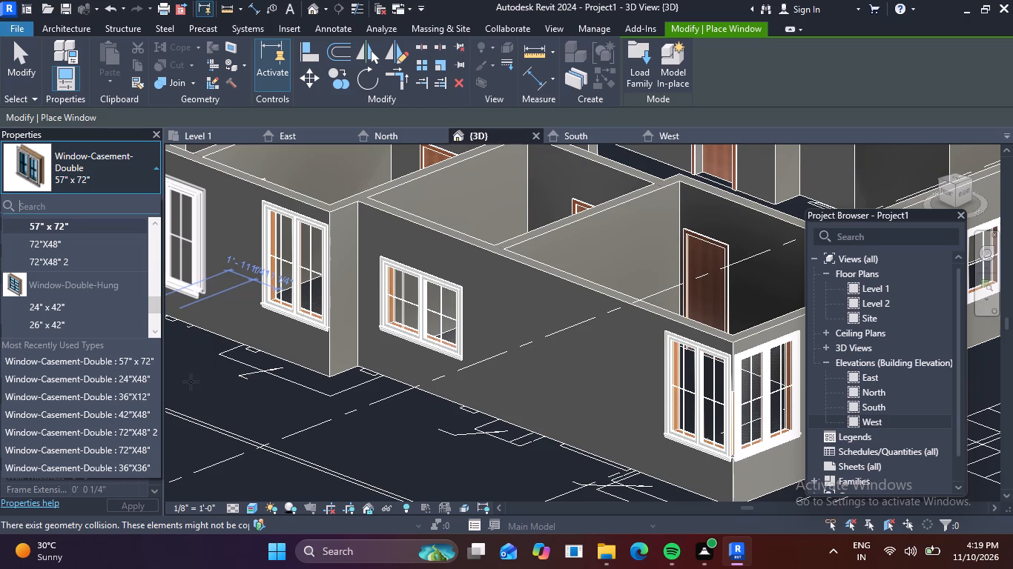
{"action": "key", "text": "Escape"}
Duplicate the Window-Casement-Double 57" x 72" type under the name 24" x 72" 2.
{"action": "left_click", "coordinate": [128, 201]}
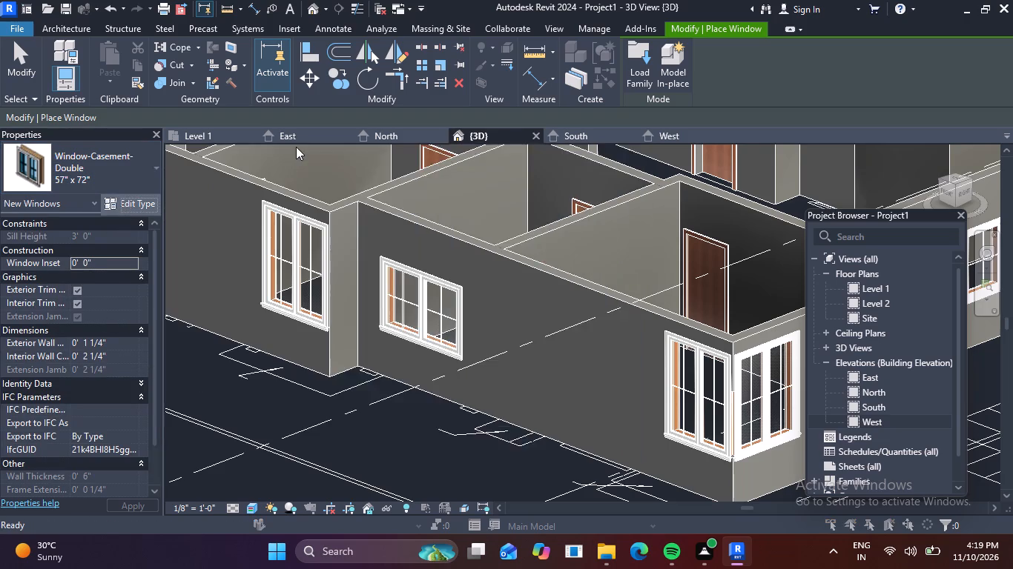
{"action": "left_click", "coordinate": [477, 91]}
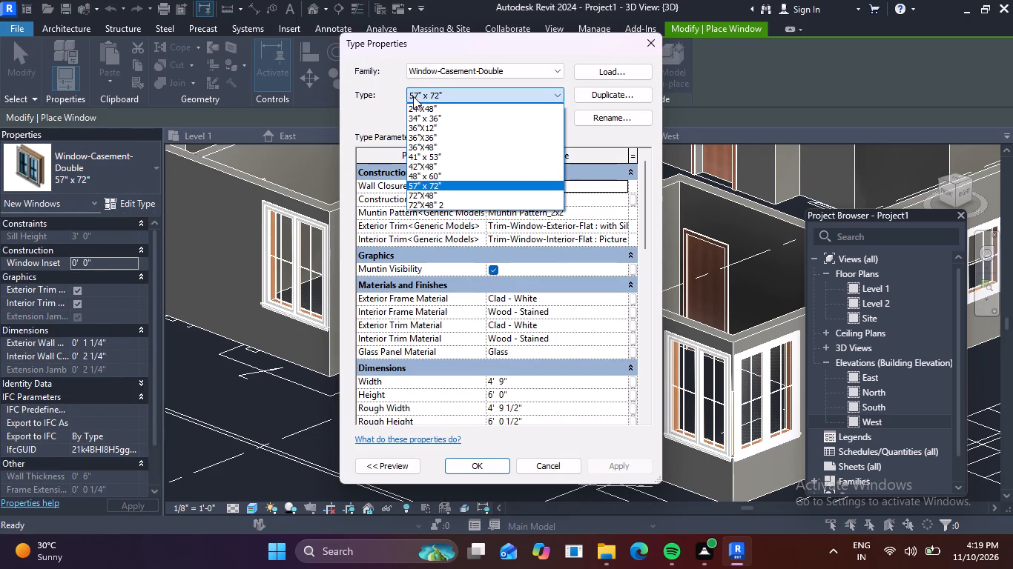
{"action": "left_click", "coordinate": [418, 98]}
{"action": "left_click", "coordinate": [418, 98]}
{"action": "left_click", "coordinate": [418, 98]}
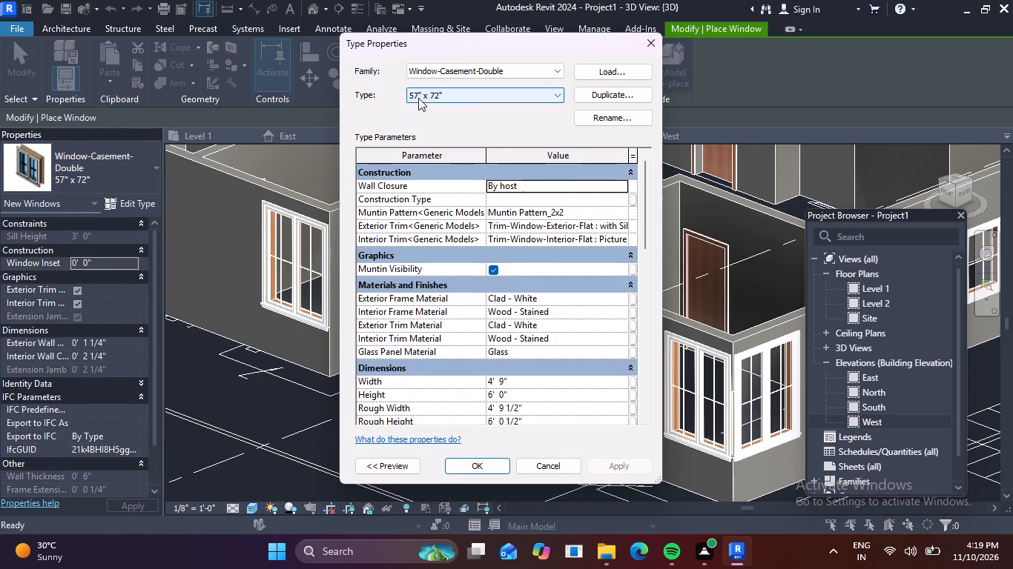
{"action": "left_click", "coordinate": [619, 94]}
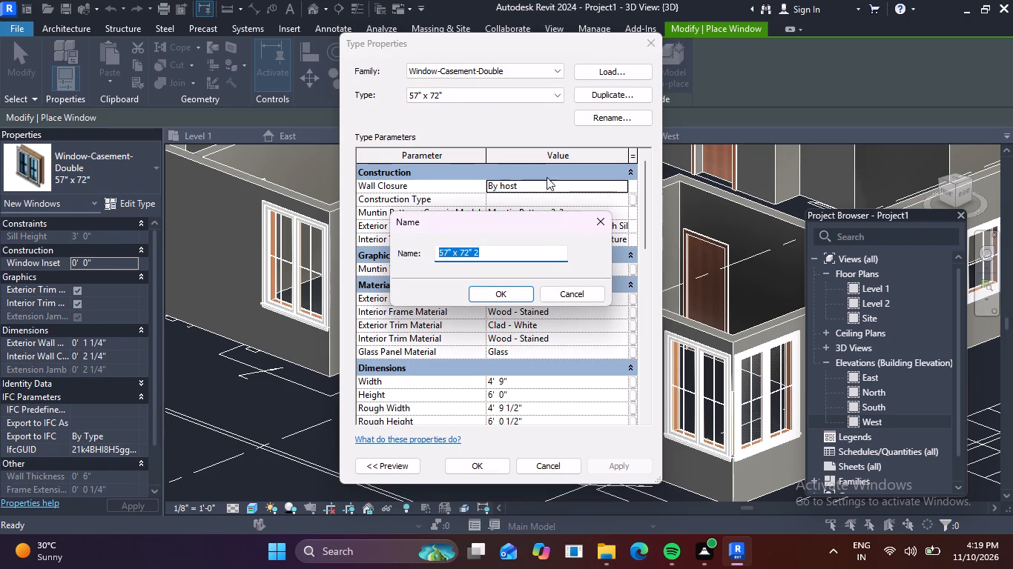
{"action": "left_click", "coordinate": [450, 253]}
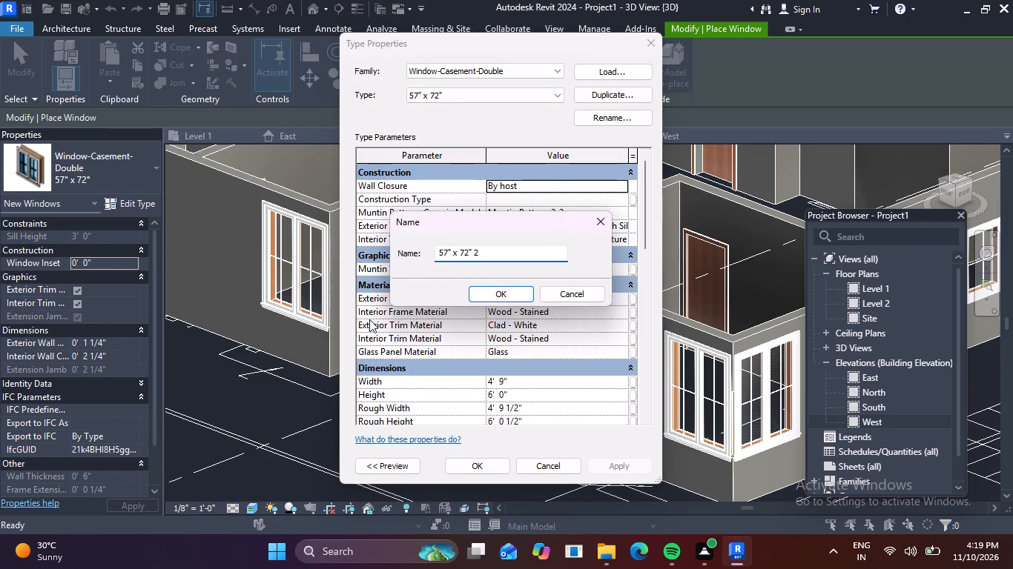
{"action": "key", "text": "BackSpace"}
{"action": "key", "text": "BackSpace"}
{"action": "key", "text": "BackSpace"}
{"action": "type", "text": "24\""}
{"action": "left_click", "coordinate": [501, 294]}
Set the 24" x 72" 2 window type's width to 2' and accept the type properties.
{"action": "scroll", "coordinate": [489, 369], "scroll_direction": "down", "scroll_amount": 2}
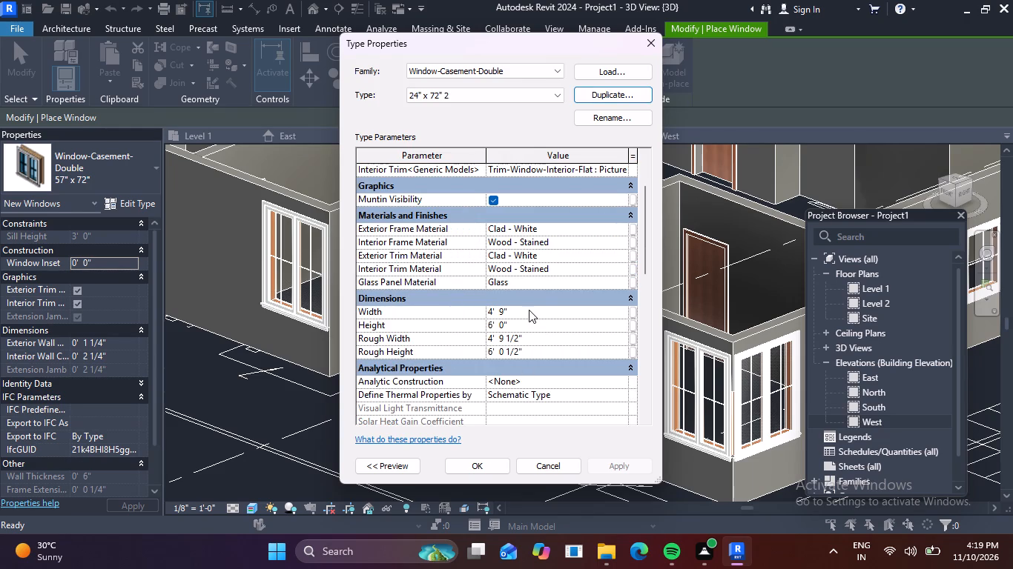
{"action": "left_click", "coordinate": [529, 310]}
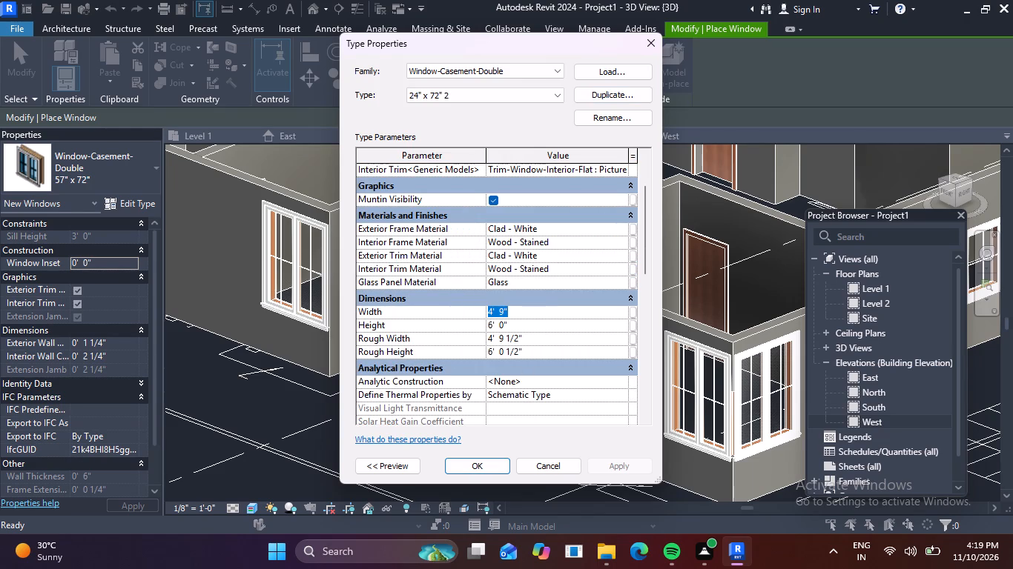
{"action": "key", "text": "BackSpace"}
{"action": "type", "text": "2'"}
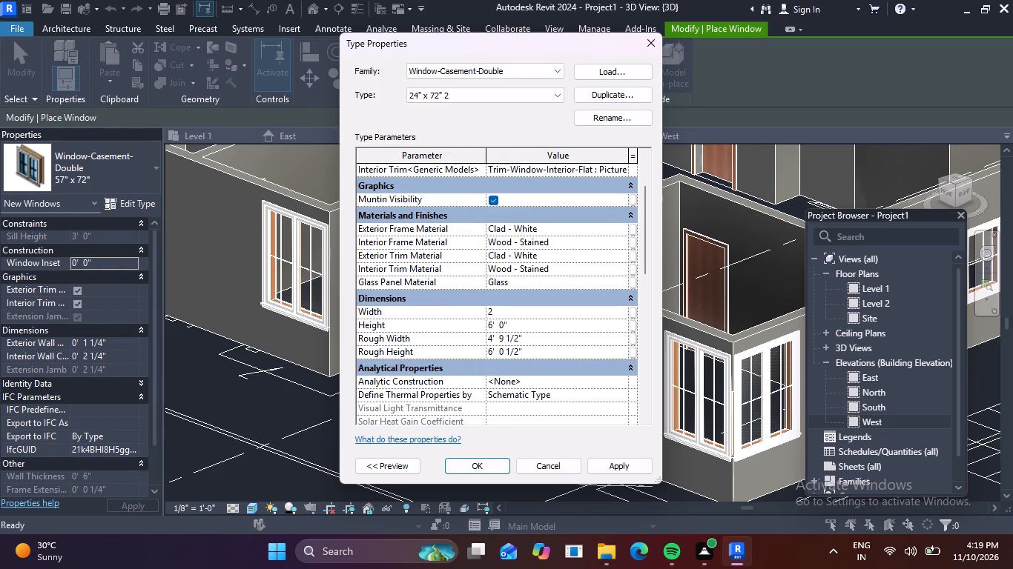
{"action": "key", "text": "Return"}
{"action": "left_click", "coordinate": [563, 300]}
{"action": "left_click", "coordinate": [481, 463]}
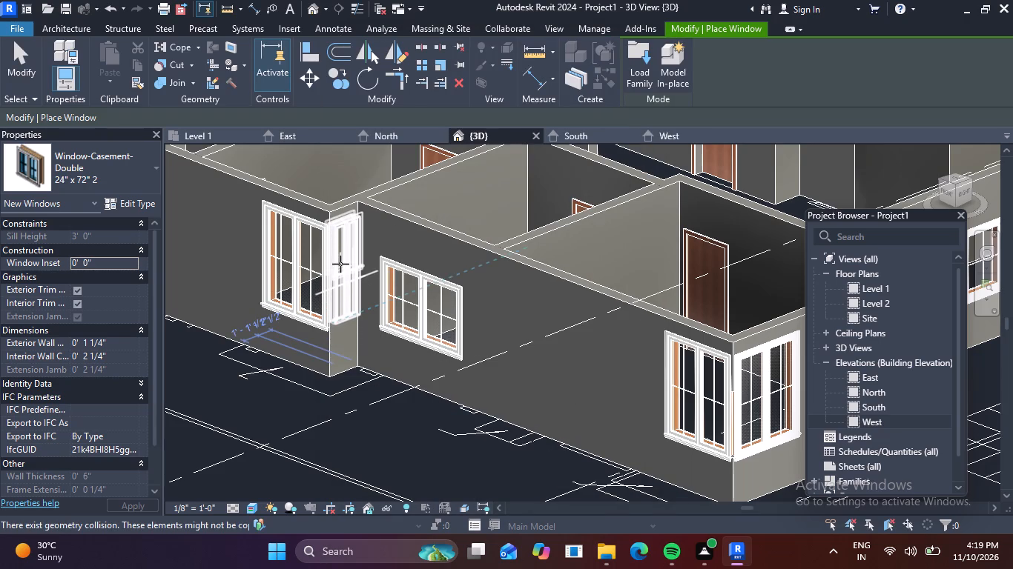
Place the 24" x 72" 2 casement window in the short return wall beside the W3 window on Level 1.
{"action": "left_click", "coordinate": [201, 134]}
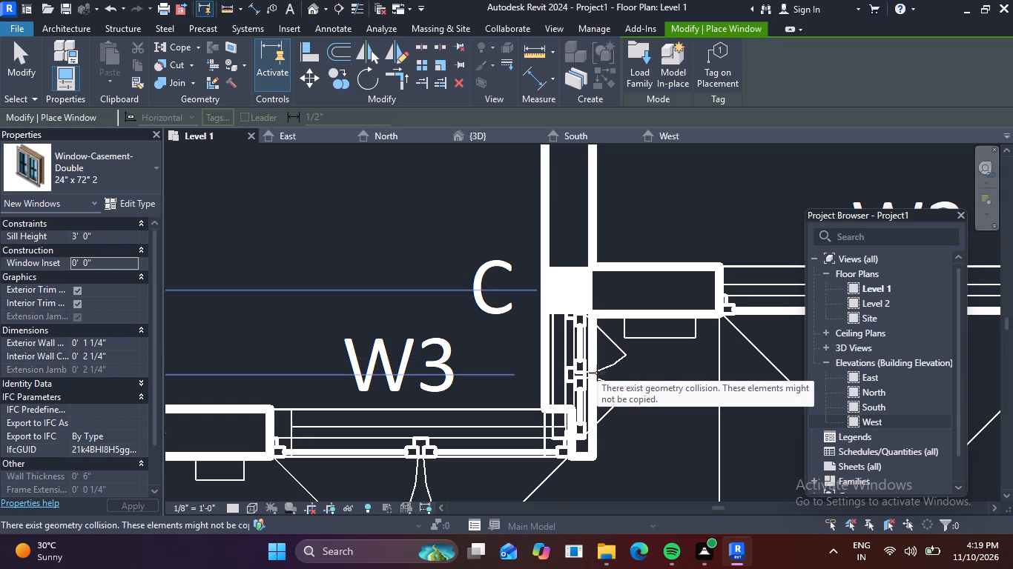
{"action": "left_click", "coordinate": [597, 373]}
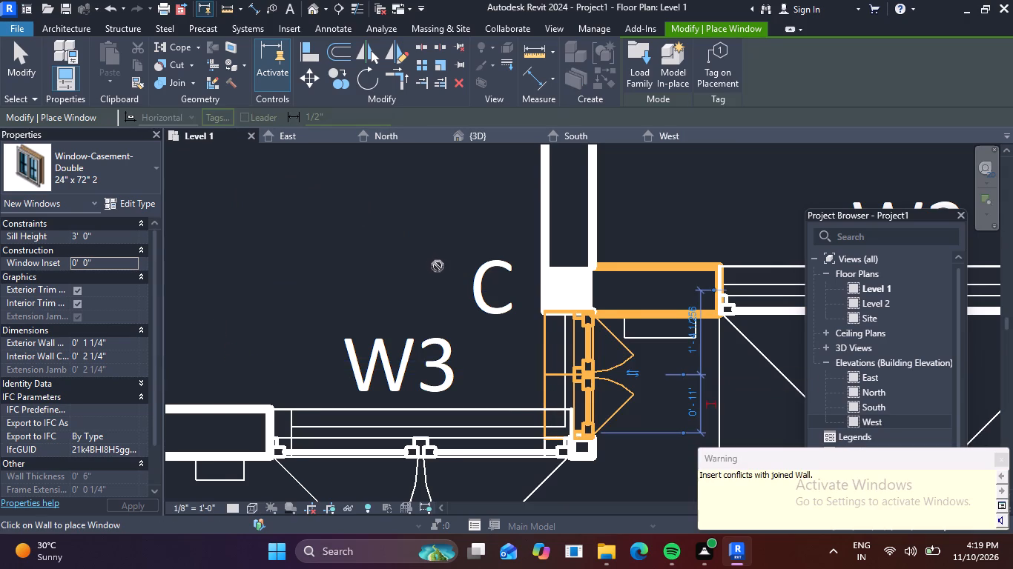
{"action": "scroll", "coordinate": [440, 273], "scroll_direction": "down", "scroll_amount": 1}
{"action": "middle_click_drag", "start_coordinate": [426, 288], "coordinate": [157, 287]}
{"action": "scroll", "coordinate": [336, 347], "scroll_direction": "up", "scroll_amount": 1}
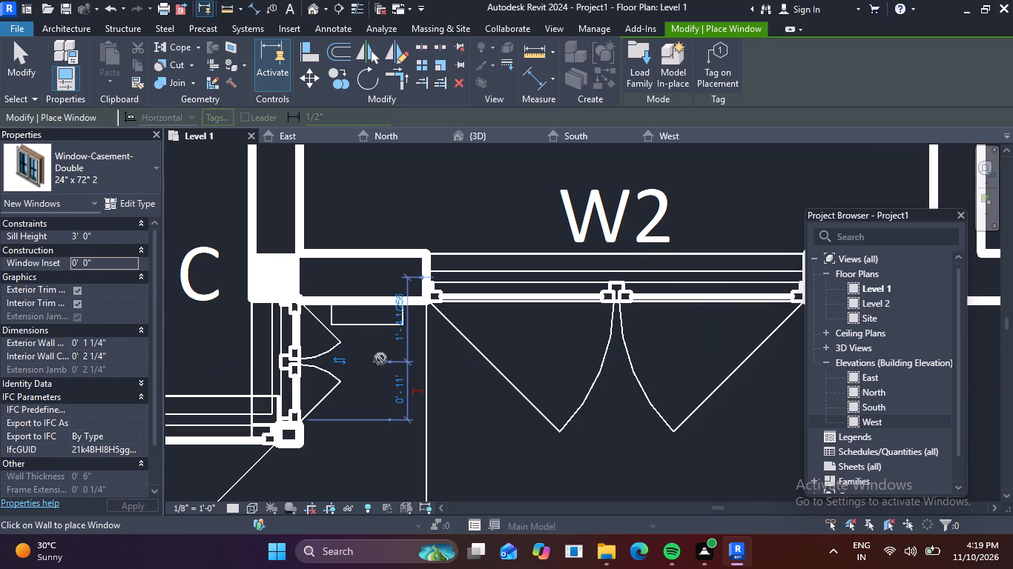
Leave window placement and examine the corner windows in the 3D view from several distances.
{"action": "left_click", "coordinate": [309, 10]}
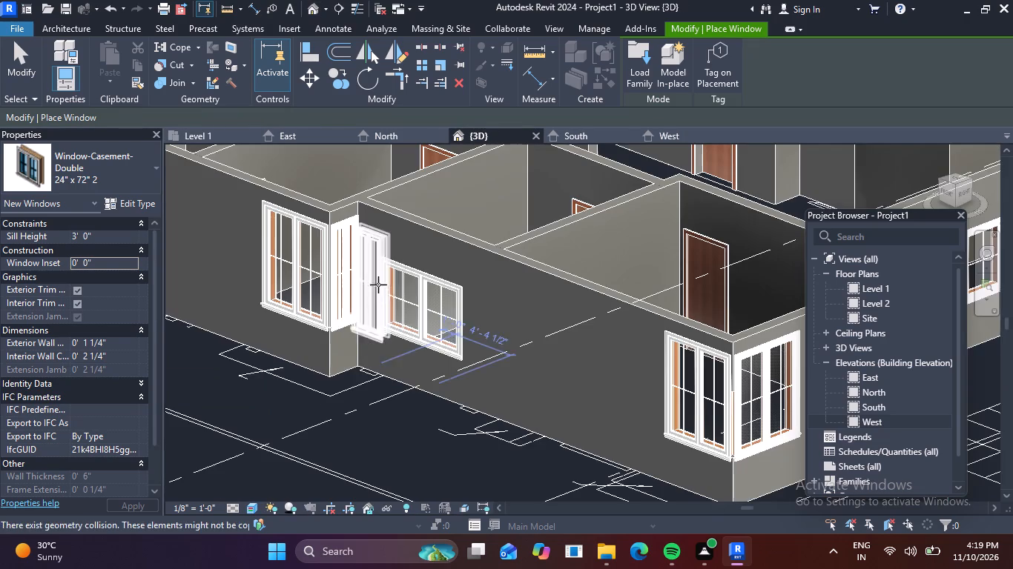
{"action": "scroll", "coordinate": [392, 300], "scroll_direction": "down", "scroll_amount": 3}
{"action": "key", "text": "Escape"}
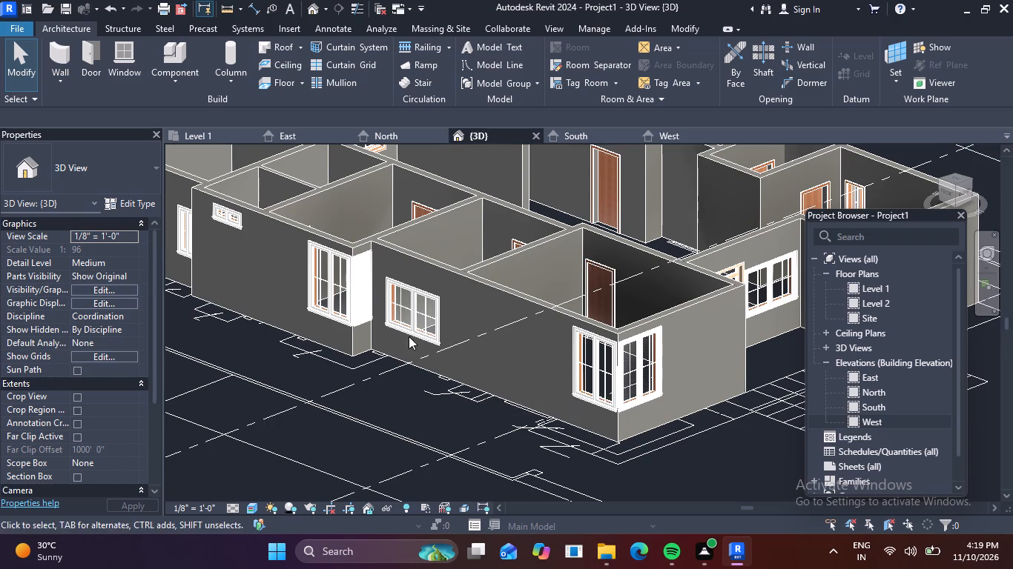
{"action": "scroll", "coordinate": [366, 365], "scroll_direction": "down", "scroll_amount": 1}
{"action": "key", "text": "Escape"}
{"action": "key", "text": "Escape"}
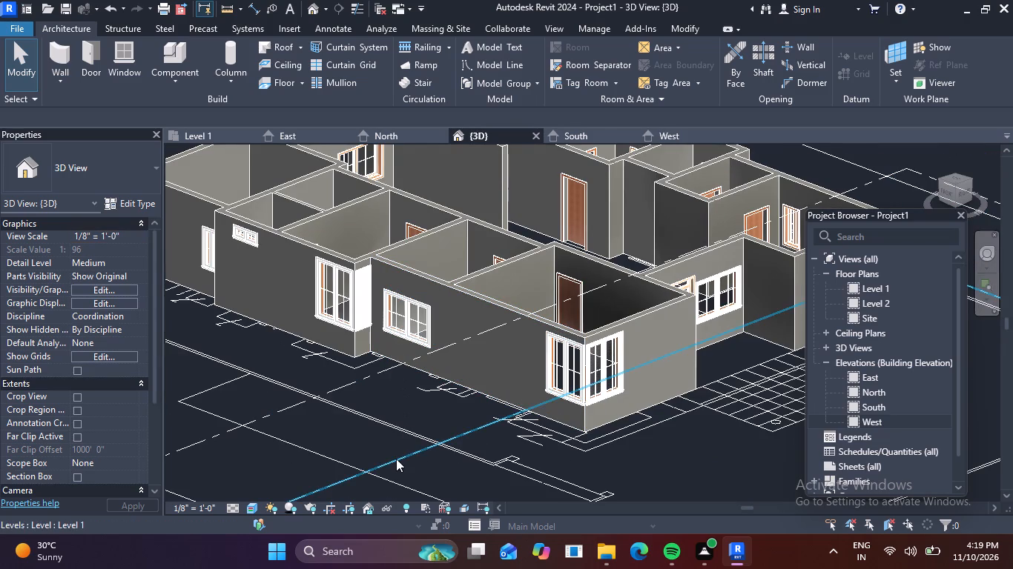
{"action": "middle_click_drag", "start_coordinate": [398, 439], "coordinate": [379, 437], "text": "shift"}
{"action": "scroll", "coordinate": [371, 399], "scroll_direction": "up", "scroll_amount": 7}
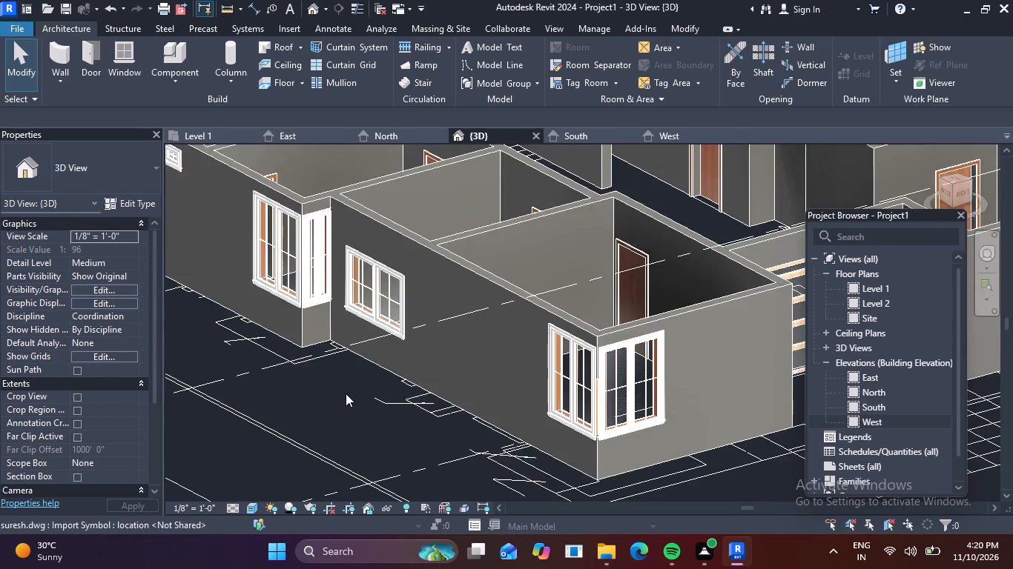
{"action": "middle_click_drag", "start_coordinate": [350, 396], "coordinate": [440, 465]}
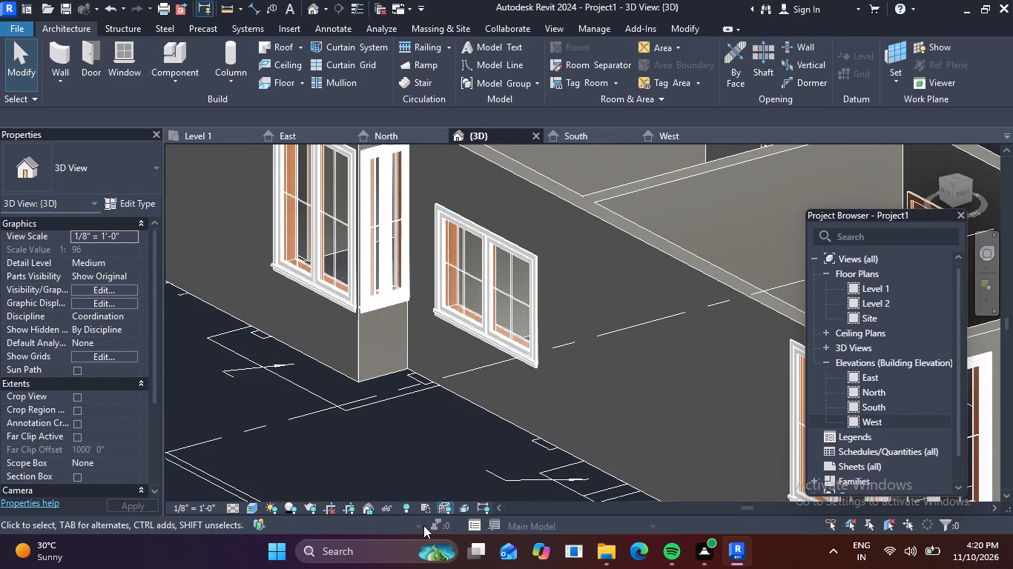
{"action": "scroll", "coordinate": [423, 496], "scroll_direction": "down", "scroll_amount": 2}
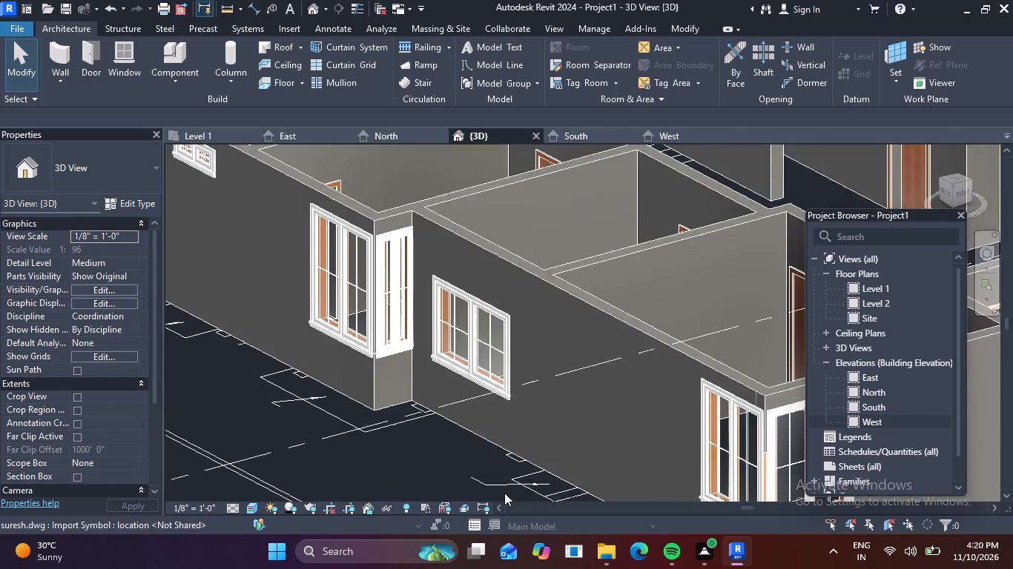
{"action": "middle_click_drag", "start_coordinate": [509, 488], "coordinate": [502, 405]}
Set the 3D view's visual style to Realistic.
{"action": "left_click", "coordinate": [252, 507]}
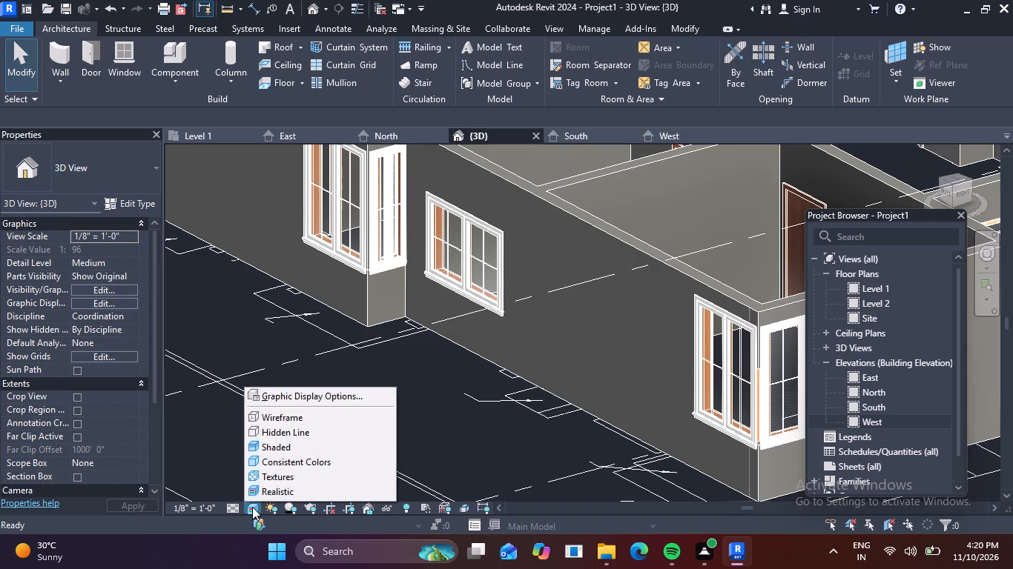
{"action": "left_click", "coordinate": [271, 489]}
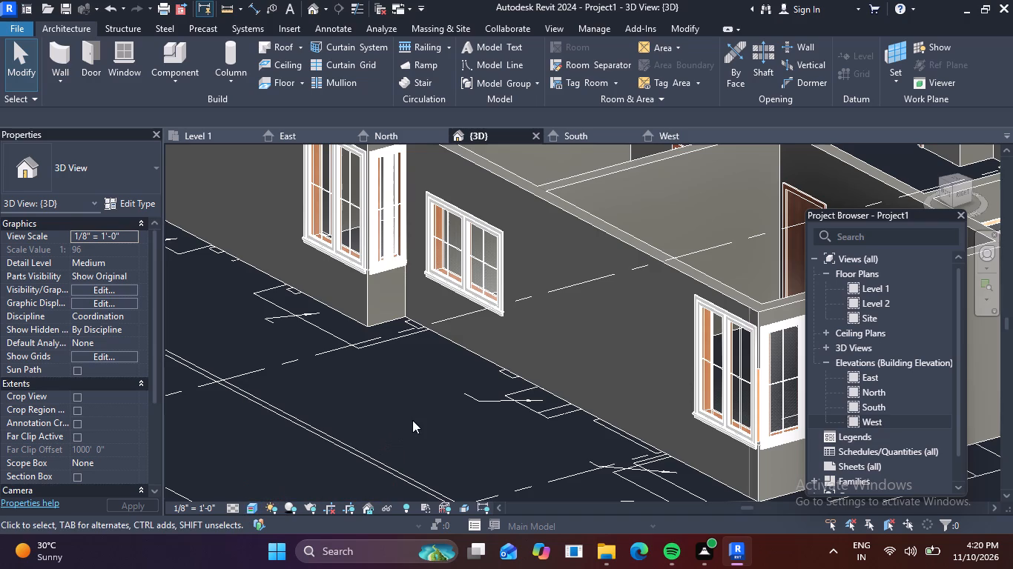
Examine the corner windows and nearby wall openings in the 3D view from several angles.
{"action": "middle_click_drag", "start_coordinate": [418, 422], "coordinate": [447, 445], "text": "shift"}
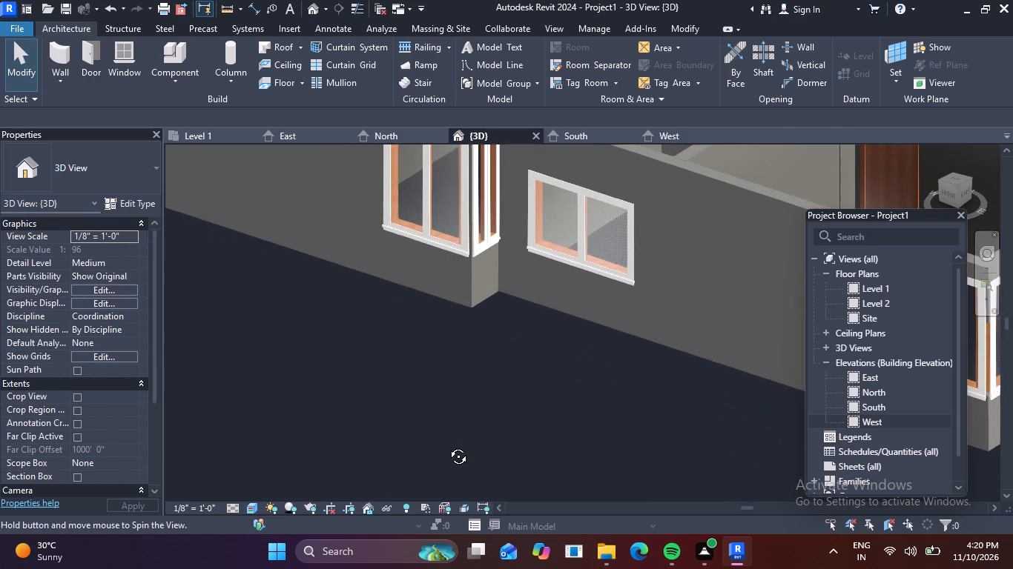
{"action": "middle_click_drag", "start_coordinate": [447, 445], "coordinate": [403, 453], "text": "shift"}
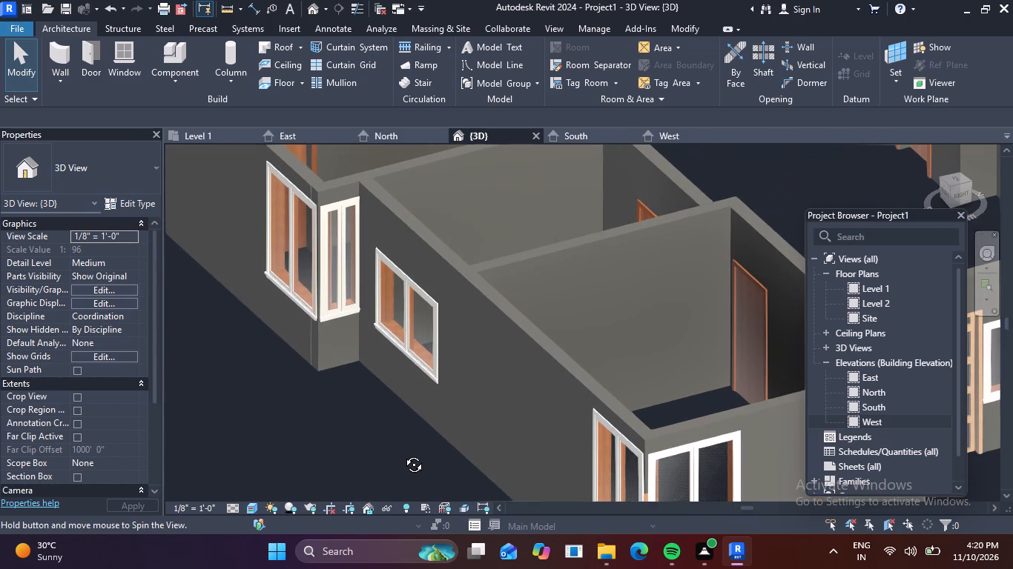
{"action": "middle_click_drag", "start_coordinate": [403, 453], "coordinate": [440, 457], "text": "shift"}
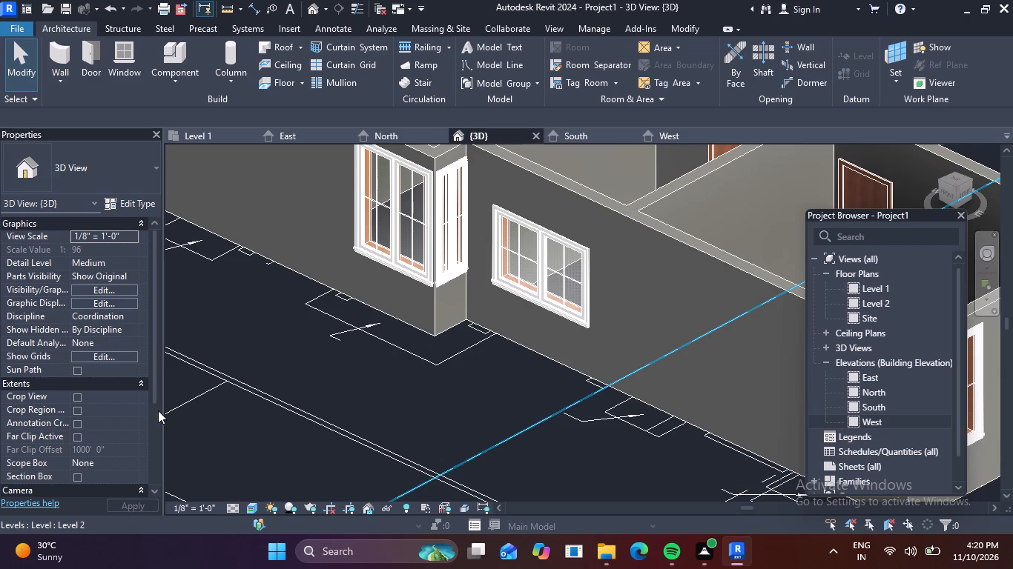
On Level 1, measure the W4 opening in the bedroom wall facing the 7'-0" wide verandha, without keeping the dimension.
{"action": "left_click", "coordinate": [209, 124]}
{"action": "left_click", "coordinate": [205, 139]}
{"action": "scroll", "coordinate": [363, 191], "scroll_direction": "down", "scroll_amount": 4}
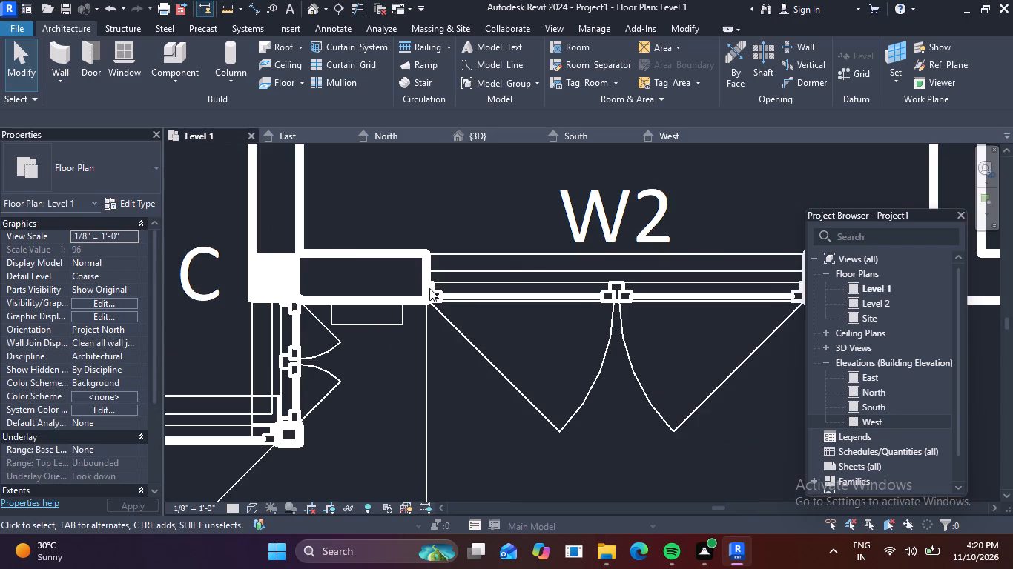
{"action": "scroll", "coordinate": [561, 302], "scroll_direction": "down", "scroll_amount": 5}
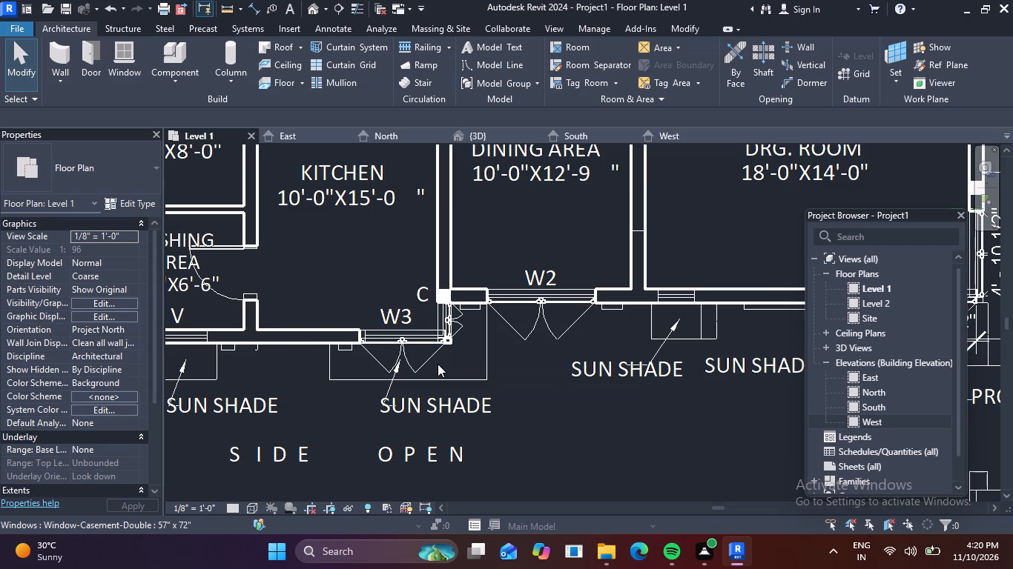
{"action": "scroll", "coordinate": [430, 345], "scroll_direction": "down", "scroll_amount": 2}
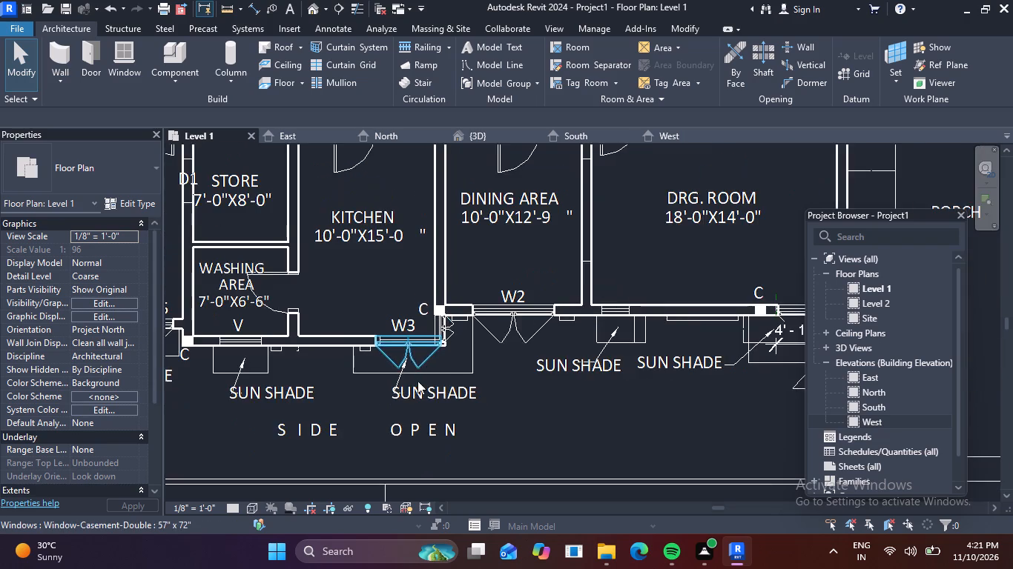
{"action": "middle_click_drag", "start_coordinate": [409, 386], "coordinate": [218, 495]}
{"action": "scroll", "coordinate": [488, 311], "scroll_direction": "down", "scroll_amount": 1}
{"action": "middle_click_drag", "start_coordinate": [490, 353], "coordinate": [439, 545]}
{"action": "middle_click_drag", "start_coordinate": [559, 330], "coordinate": [404, 461]}
{"action": "scroll", "coordinate": [429, 373], "scroll_direction": "up", "scroll_amount": 9}
{"action": "scroll", "coordinate": [456, 380], "scroll_direction": "down", "scroll_amount": 1}
{"action": "middle_click_drag", "start_coordinate": [467, 379], "coordinate": [489, 374]}
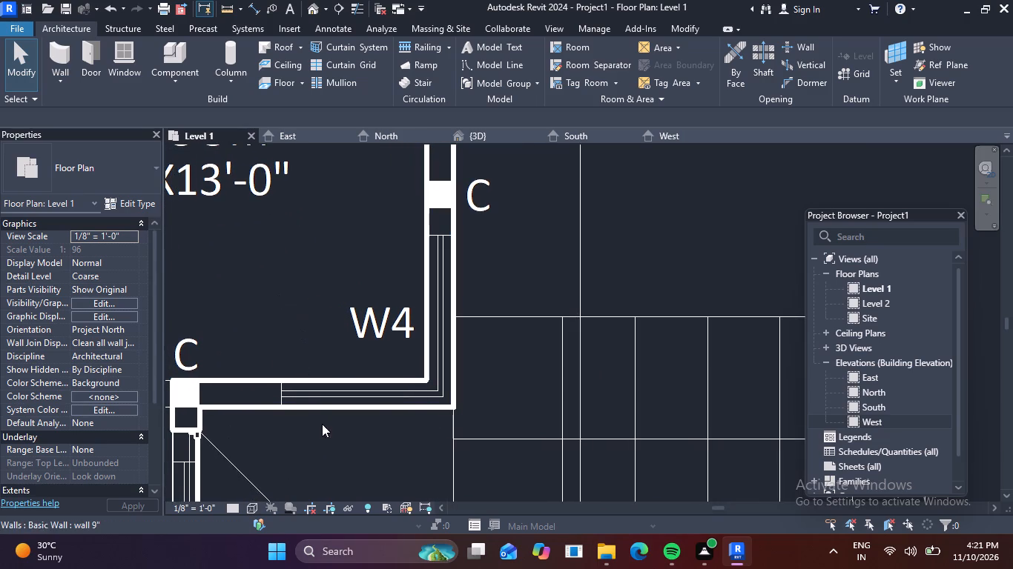
{"action": "type", "text": "di"}
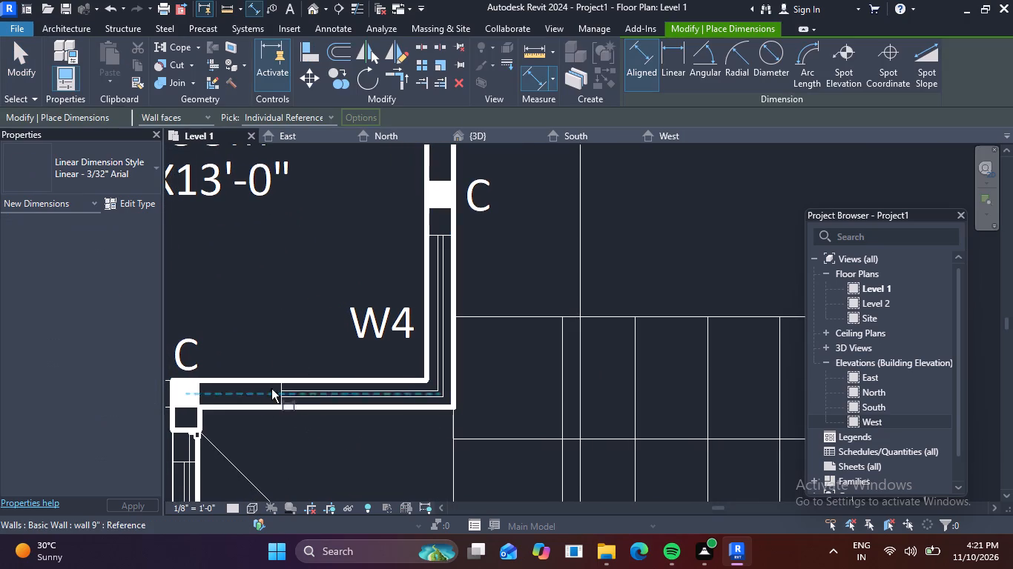
{"action": "scroll", "coordinate": [276, 385], "scroll_direction": "up", "scroll_amount": 3}
{"action": "left_click", "coordinate": [286, 386]}
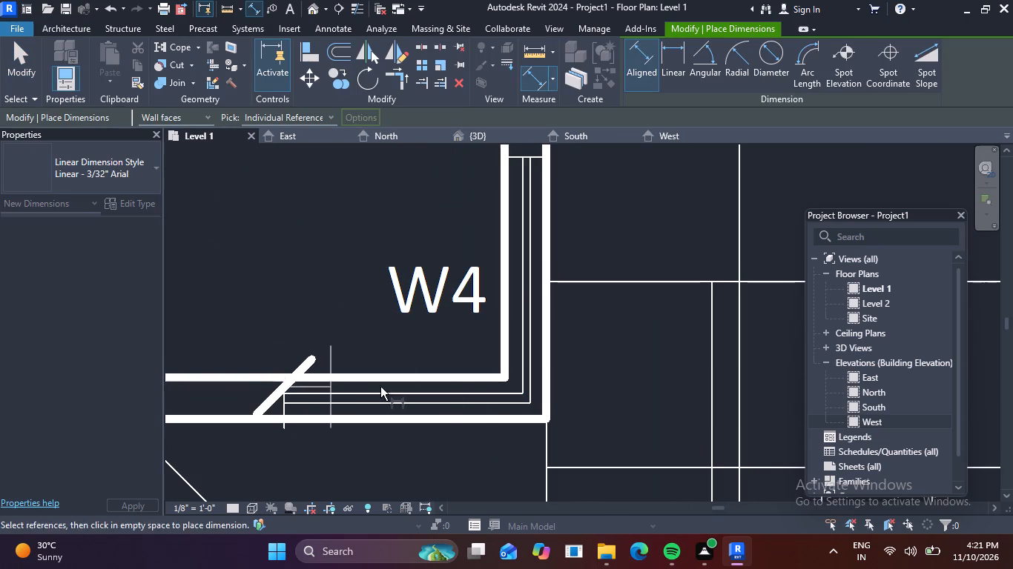
{"action": "scroll", "coordinate": [531, 389], "scroll_direction": "up", "scroll_amount": 2}
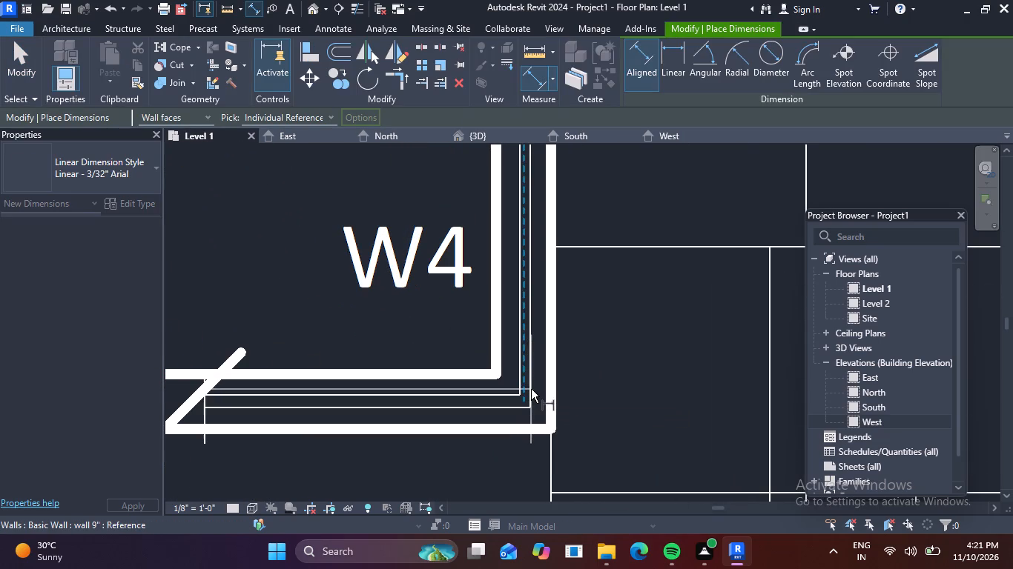
{"action": "left_click", "coordinate": [533, 387]}
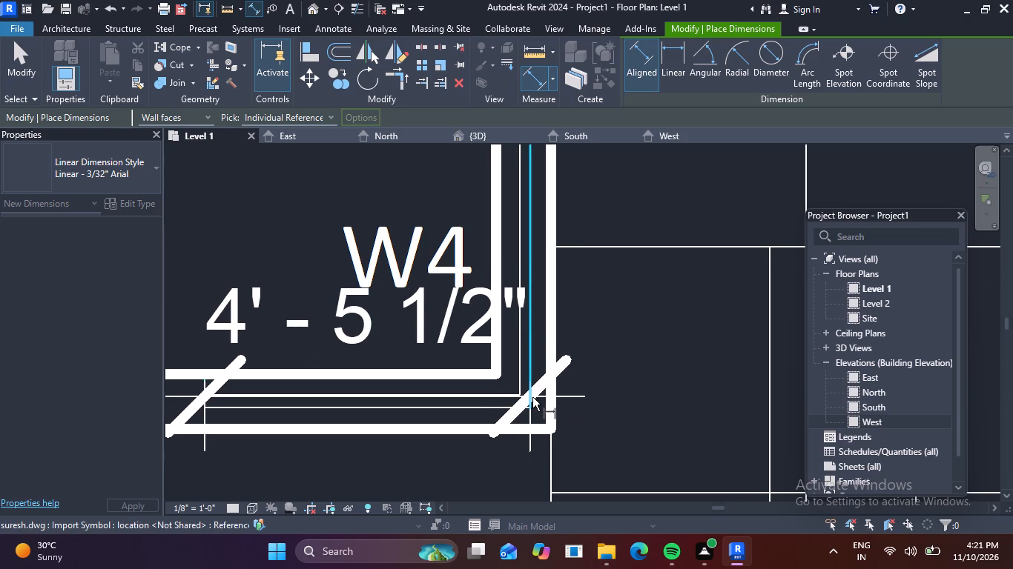
{"action": "key", "text": "Escape"}
Measure the W4 opening's other leg, in the perpendicular bedroom wall, and leave dimensioning without keeping the dimension.
{"action": "scroll", "coordinate": [522, 398], "scroll_direction": "down", "scroll_amount": 2}
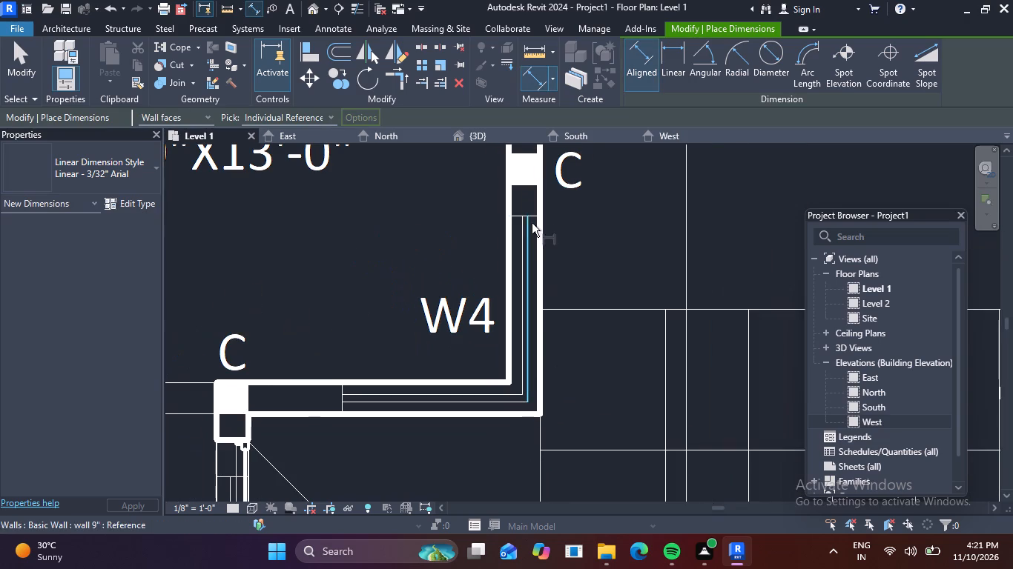
{"action": "left_click", "coordinate": [532, 213]}
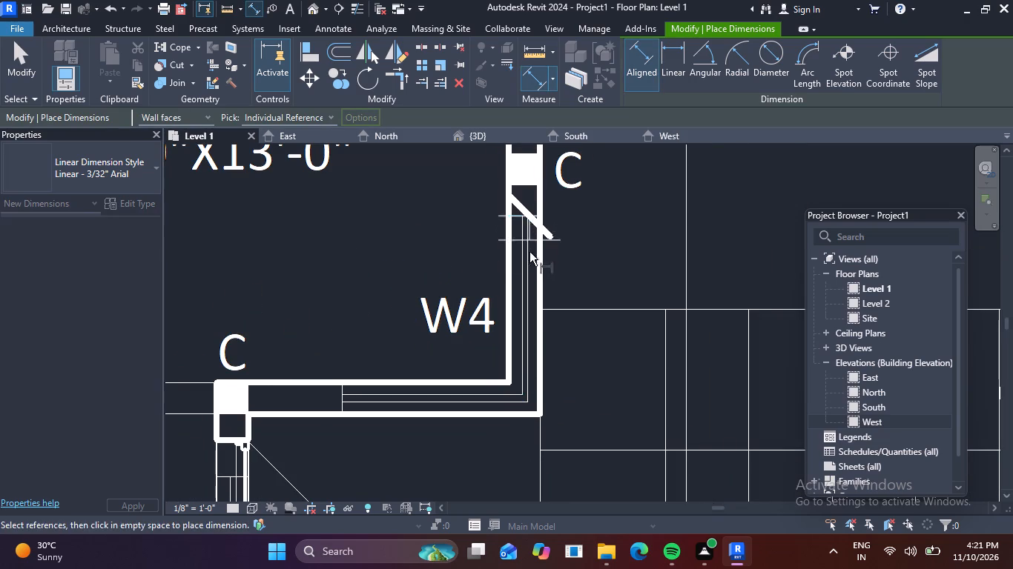
{"action": "scroll", "coordinate": [530, 418], "scroll_direction": "up", "scroll_amount": 4}
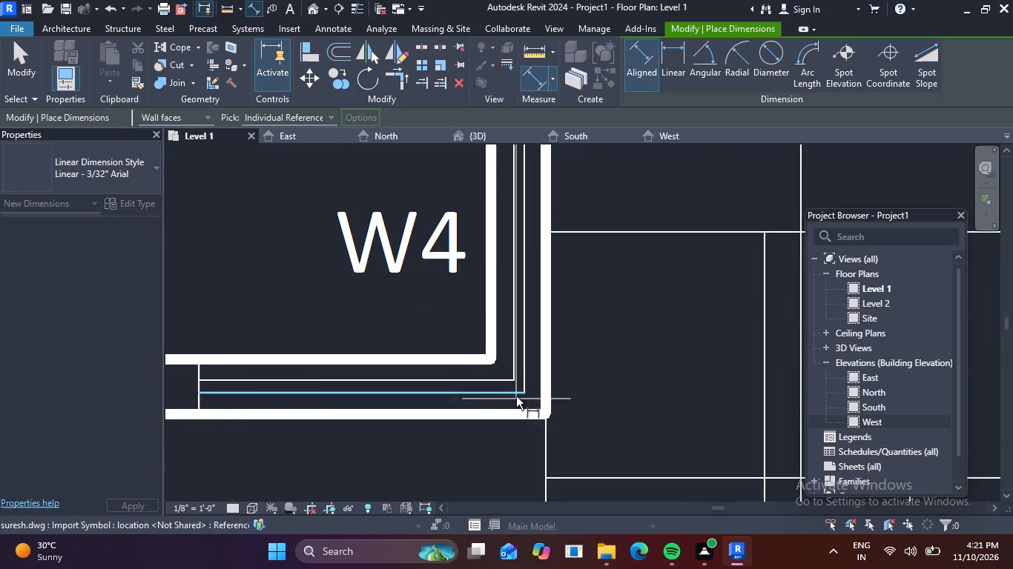
{"action": "left_click", "coordinate": [516, 395]}
{"action": "key", "text": "Escape"}
{"action": "scroll", "coordinate": [505, 401], "scroll_direction": "down", "scroll_amount": 3}
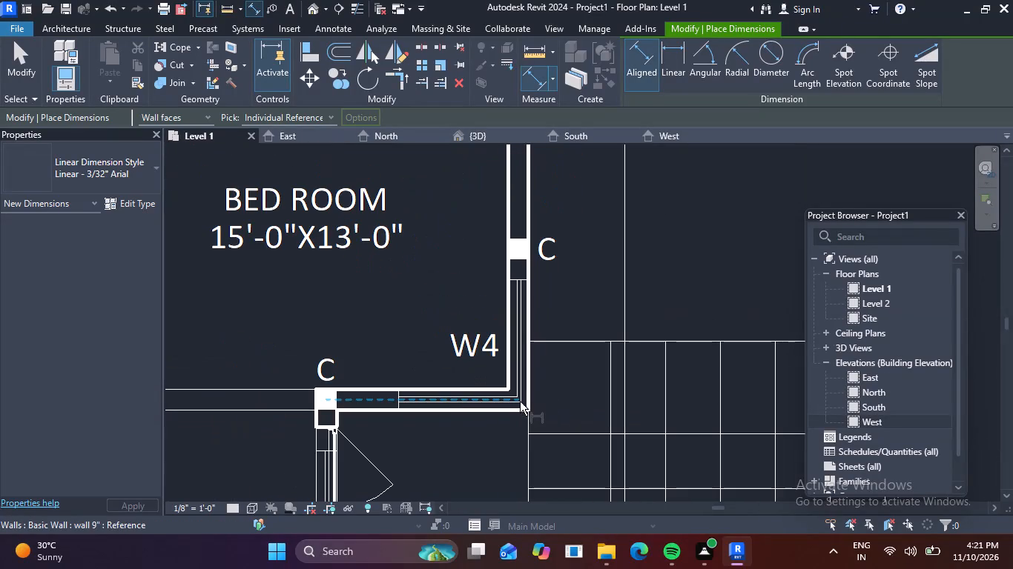
{"action": "key", "text": "Escape"}
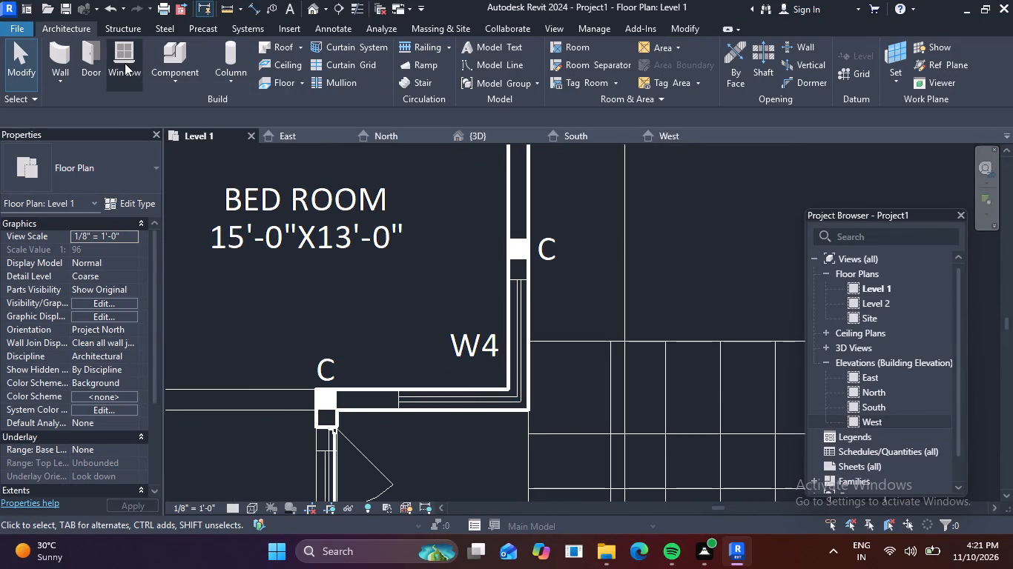
Place Window-Casement-Double 57" x 72" windows in both walls of the W4 corner beside the 7'-0" wide verandha.
{"action": "scroll", "coordinate": [539, 352], "scroll_direction": "up", "scroll_amount": 2}
{"action": "scroll", "coordinate": [487, 404], "scroll_direction": "up", "scroll_amount": 2}
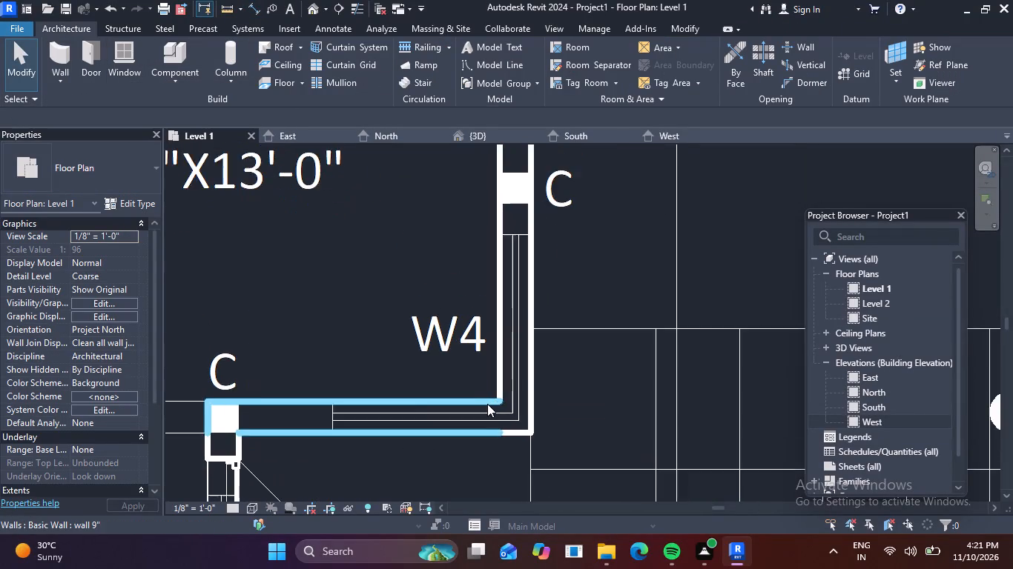
{"action": "left_click", "coordinate": [153, 169]}
{"action": "left_click", "coordinate": [132, 76]}
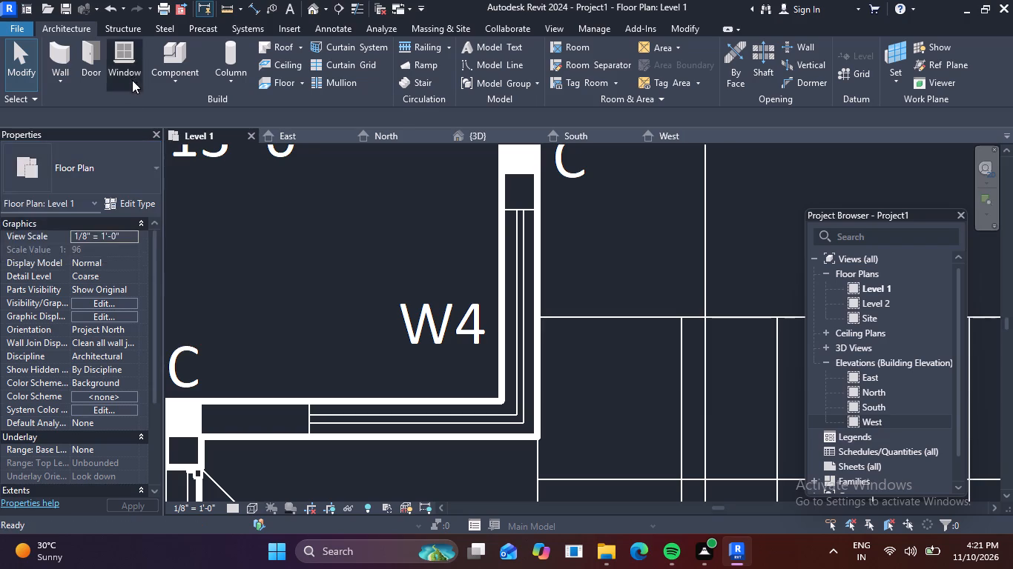
{"action": "left_click", "coordinate": [154, 167]}
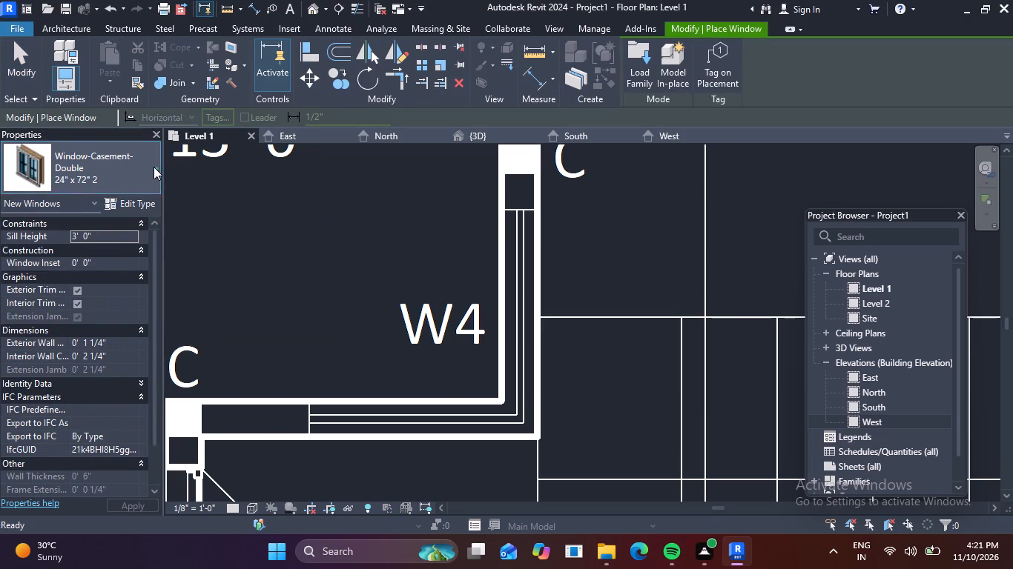
{"action": "scroll", "coordinate": [88, 279], "scroll_direction": "down", "scroll_amount": 5}
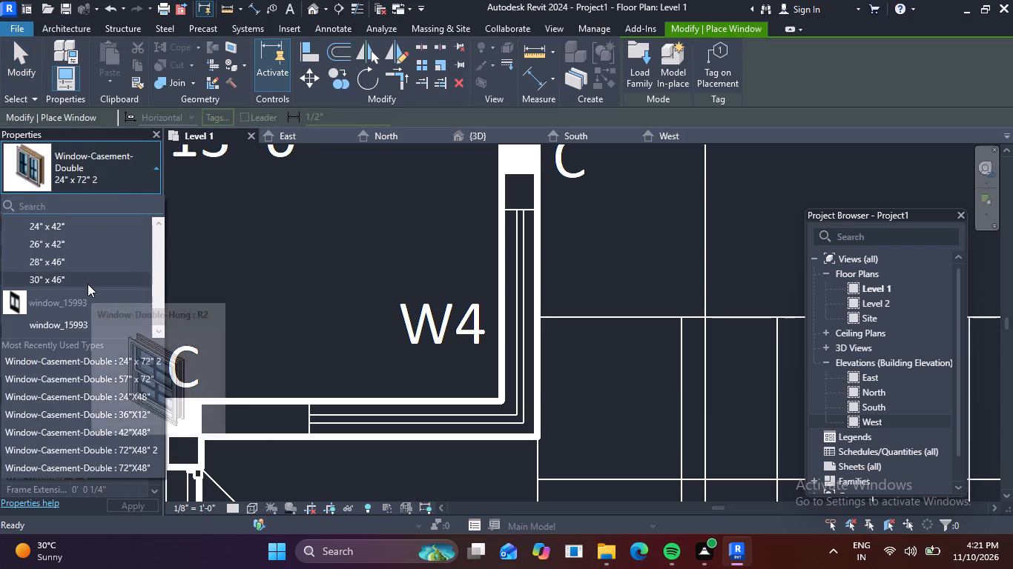
{"action": "scroll", "coordinate": [88, 284], "scroll_direction": "down", "scroll_amount": 3}
{"action": "scroll", "coordinate": [88, 275], "scroll_direction": "up", "scroll_amount": 1}
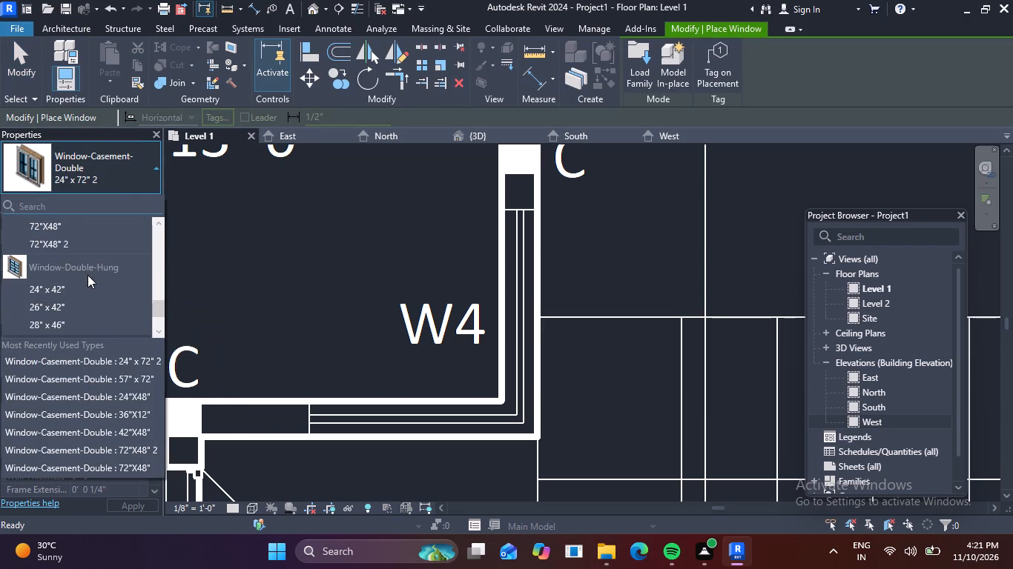
{"action": "scroll", "coordinate": [88, 275], "scroll_direction": "up", "scroll_amount": 3}
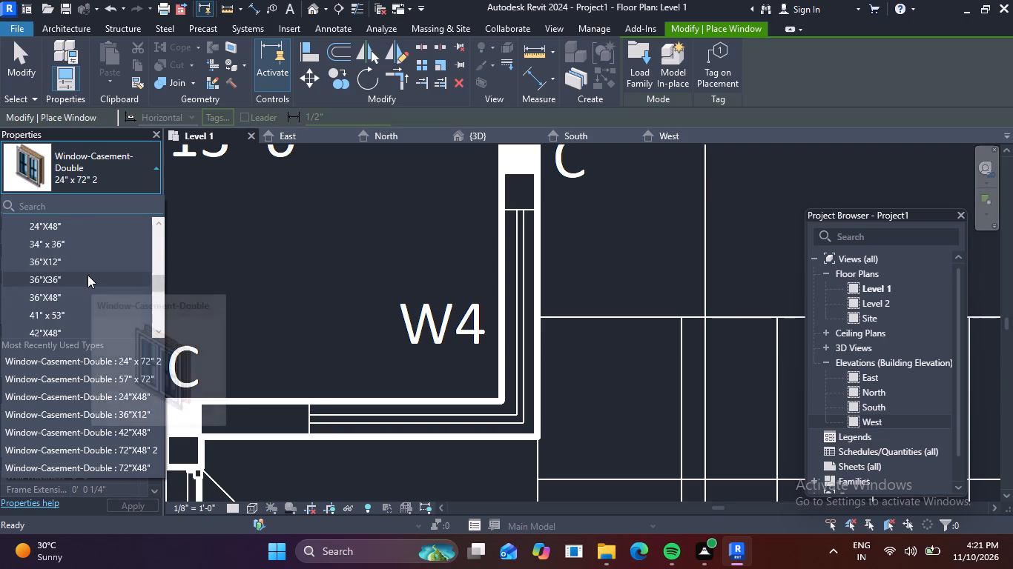
{"action": "scroll", "coordinate": [88, 275], "scroll_direction": "up", "scroll_amount": 6}
{"action": "scroll", "coordinate": [88, 275], "scroll_direction": "down", "scroll_amount": 8}
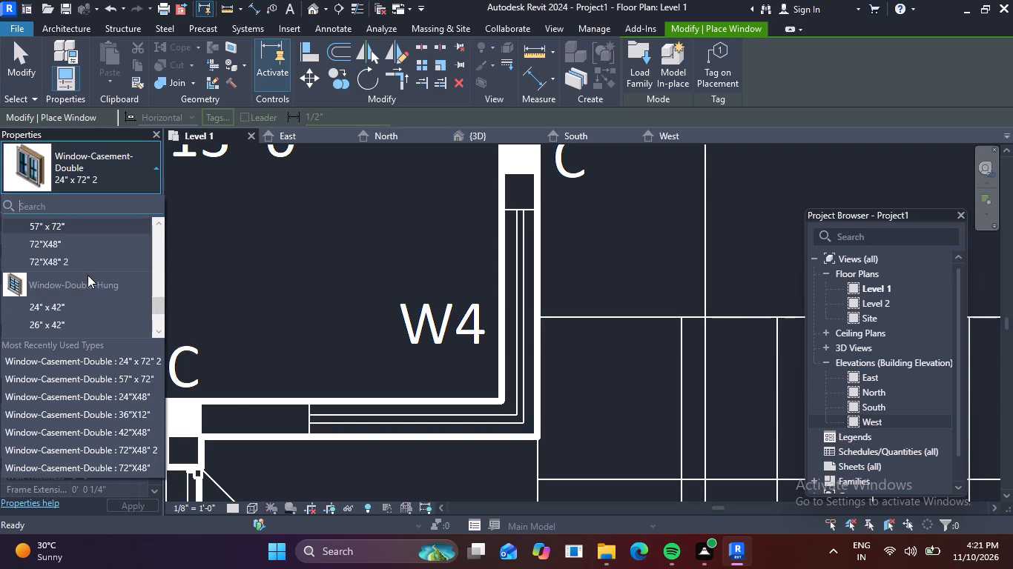
{"action": "left_click", "coordinate": [62, 228]}
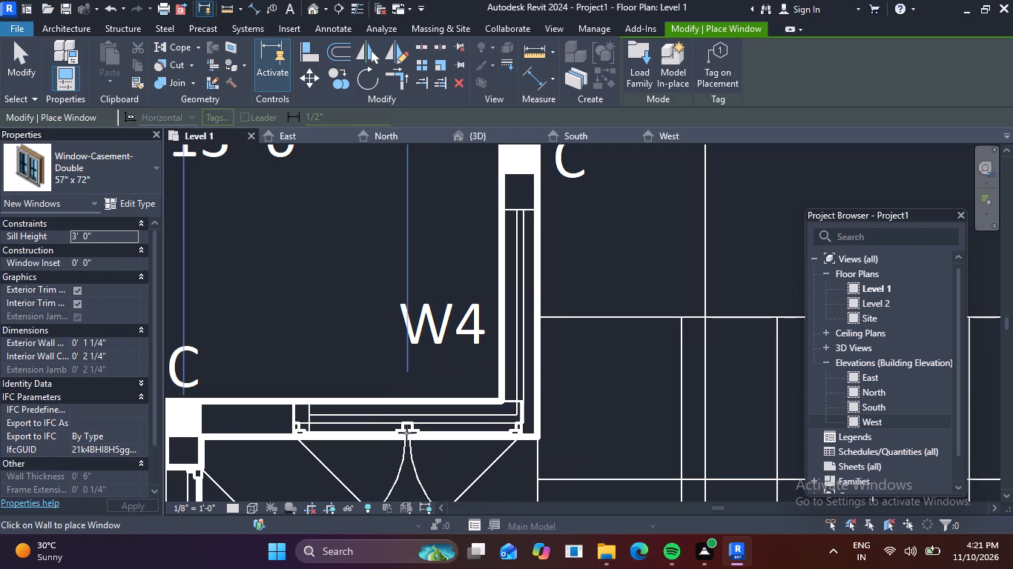
{"action": "left_click", "coordinate": [413, 433]}
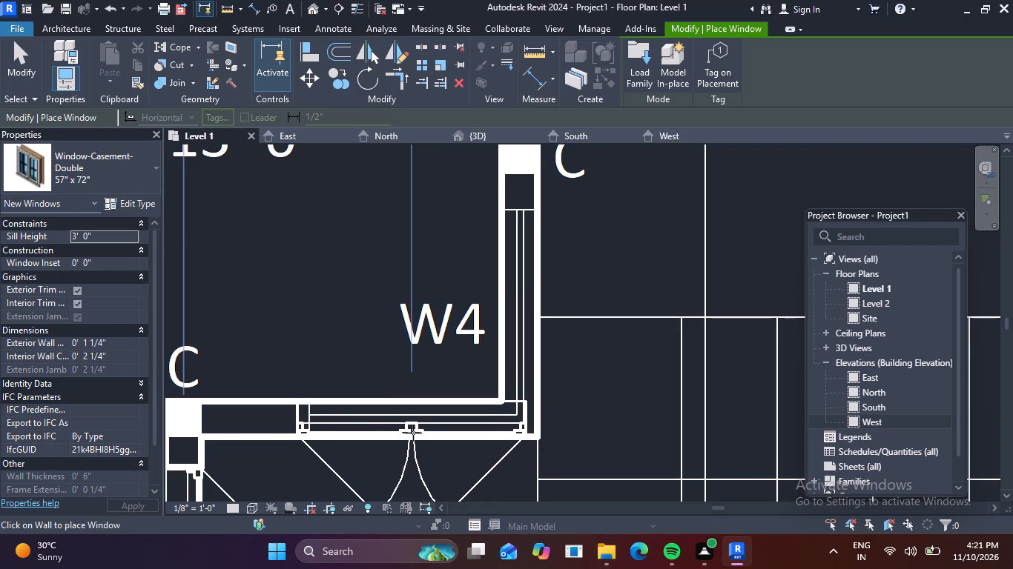
{"action": "left_click", "coordinate": [540, 287]}
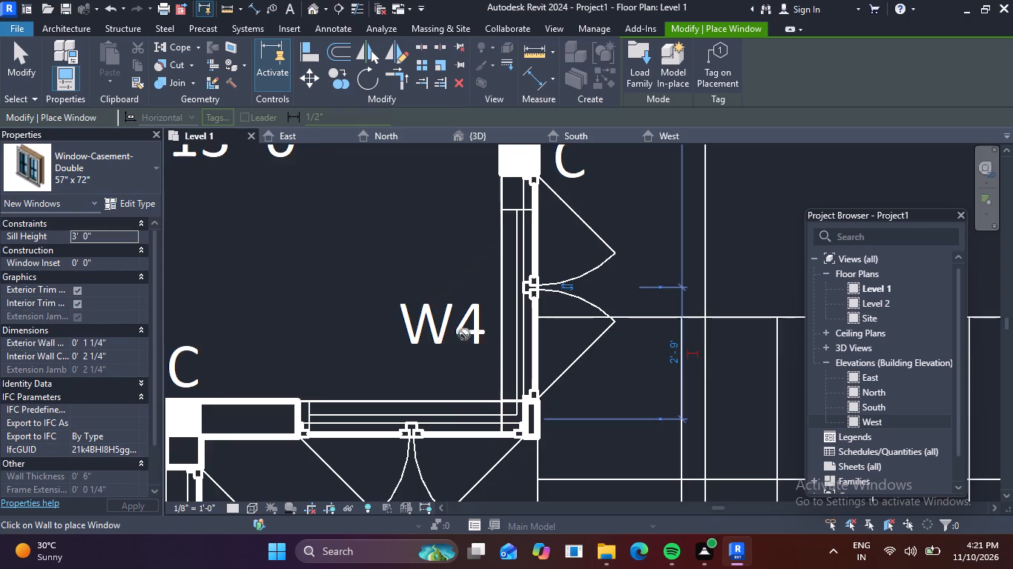
Place 57" x 72" double casement windows in both walls of the opposite bedroom's W4 corner, beside the 8'-6" wide verandha.
{"action": "scroll", "coordinate": [432, 343], "scroll_direction": "down", "scroll_amount": 6}
{"action": "scroll", "coordinate": [558, 305], "scroll_direction": "down", "scroll_amount": 4}
{"action": "middle_click_drag", "start_coordinate": [557, 287], "coordinate": [656, 327]}
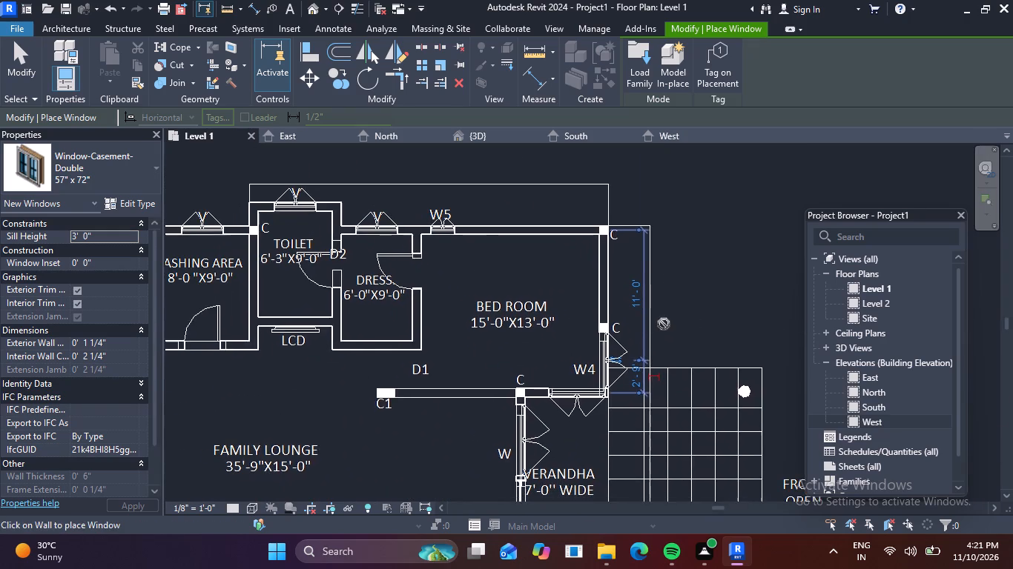
{"action": "middle_click_drag", "start_coordinate": [432, 320], "coordinate": [661, 282]}
{"action": "scroll", "coordinate": [484, 325], "scroll_direction": "down", "scroll_amount": 3}
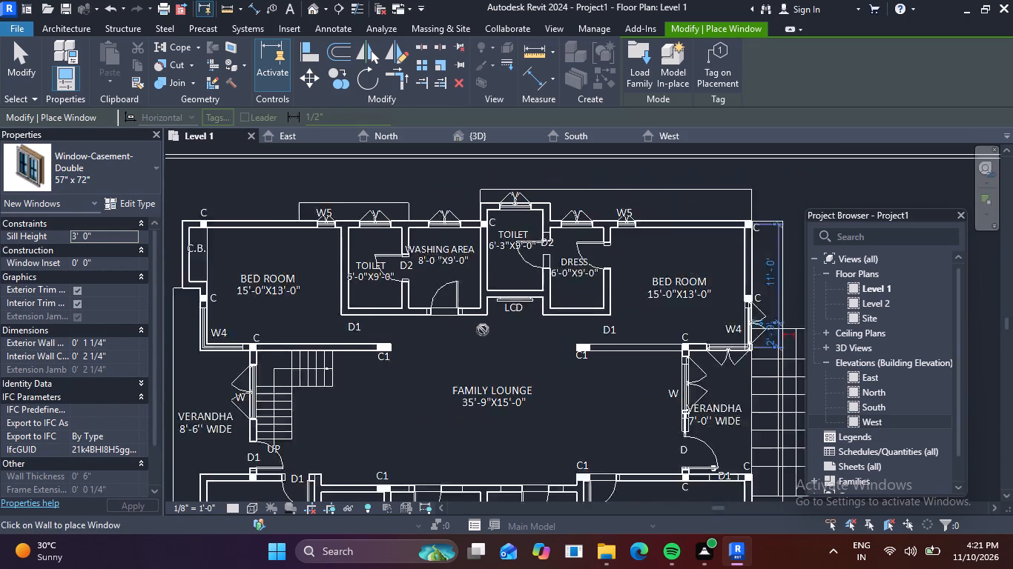
{"action": "middle_click_drag", "start_coordinate": [381, 356], "coordinate": [477, 338]}
{"action": "scroll", "coordinate": [327, 335], "scroll_direction": "up", "scroll_amount": 8}
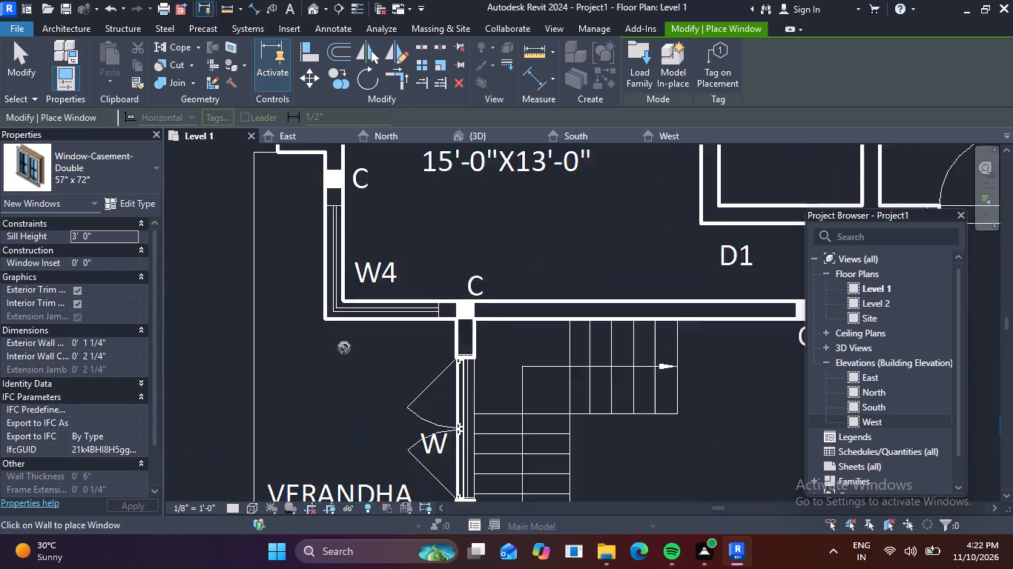
{"action": "scroll", "coordinate": [344, 347], "scroll_direction": "up", "scroll_amount": 2}
{"action": "scroll", "coordinate": [406, 316], "scroll_direction": "up", "scroll_amount": 2}
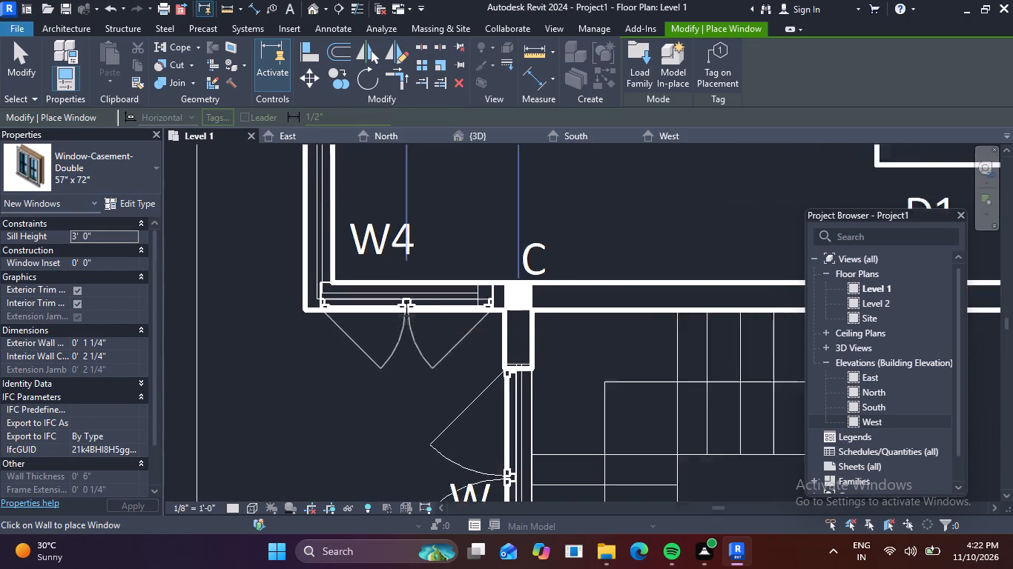
{"action": "scroll", "coordinate": [406, 316], "scroll_direction": "up", "scroll_amount": 2}
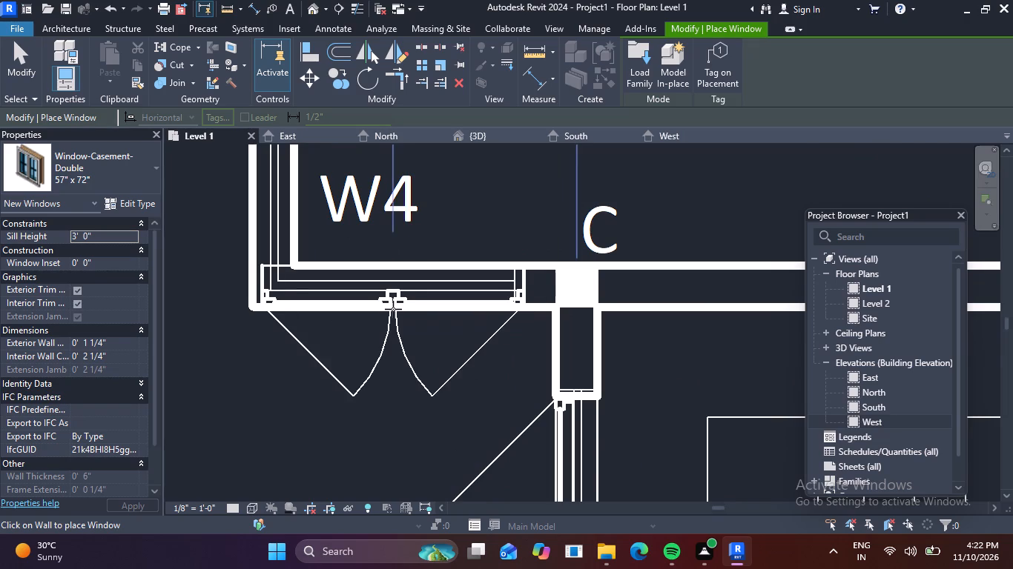
{"action": "left_click", "coordinate": [401, 310]}
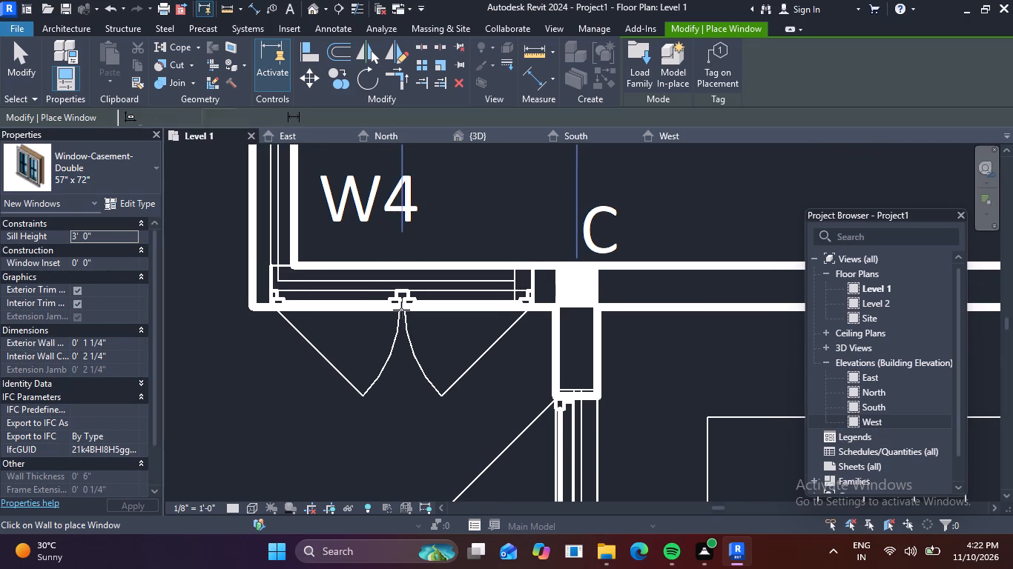
{"action": "scroll", "coordinate": [310, 338], "scroll_direction": "down", "scroll_amount": 2}
{"action": "middle_click_drag", "start_coordinate": [337, 347], "coordinate": [441, 456]}
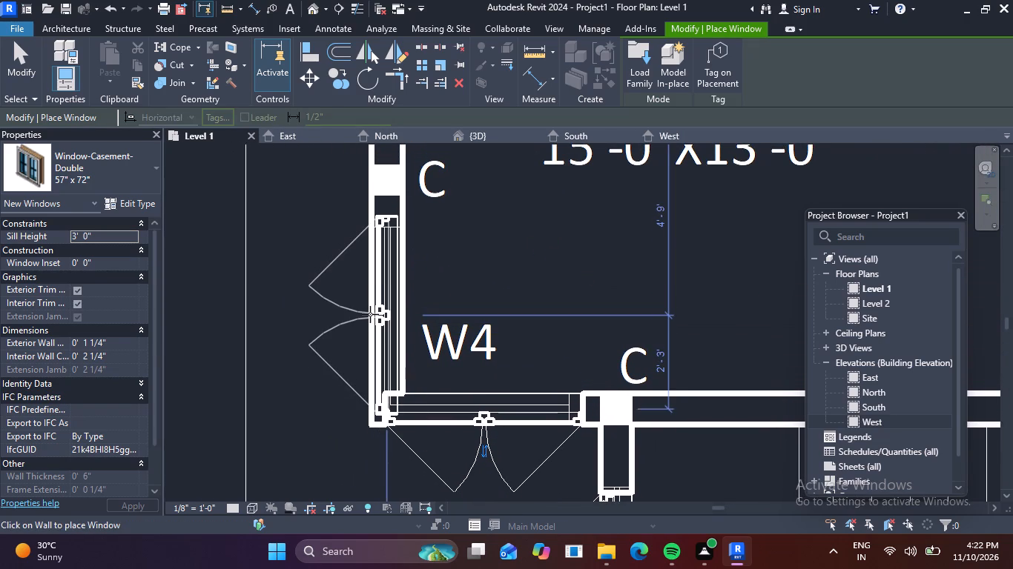
{"action": "left_click", "coordinate": [370, 313]}
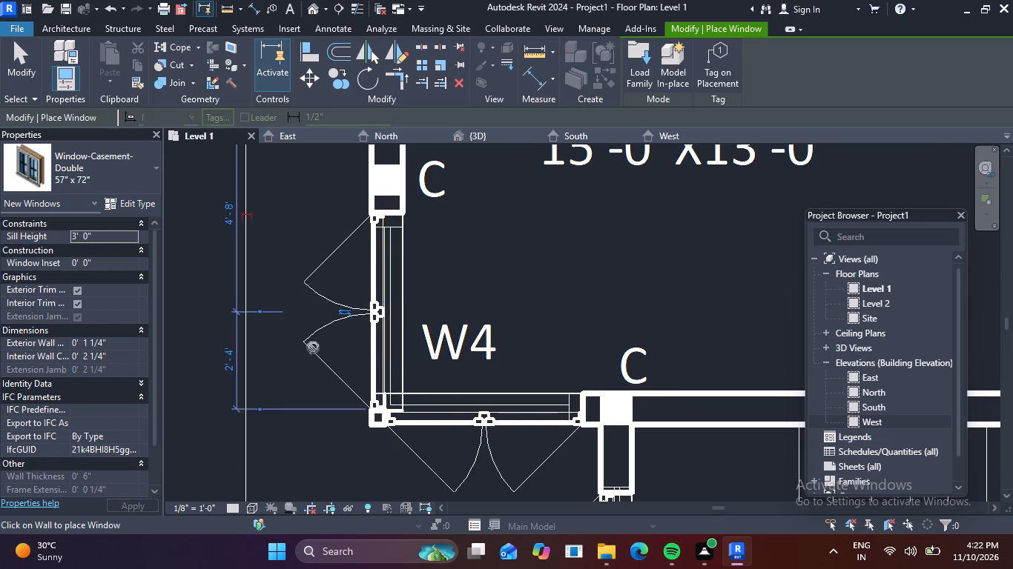
Place Window-Casement-Double 57" x 72" windows in both walls of the 12'-0"x15'-0" bedroom's W4 corner and leave window placement.
{"action": "scroll", "coordinate": [328, 356], "scroll_direction": "down", "scroll_amount": 5}
{"action": "middle_click_drag", "start_coordinate": [427, 415], "coordinate": [442, 173]}
{"action": "middle_click_drag", "start_coordinate": [429, 367], "coordinate": [448, 153]}
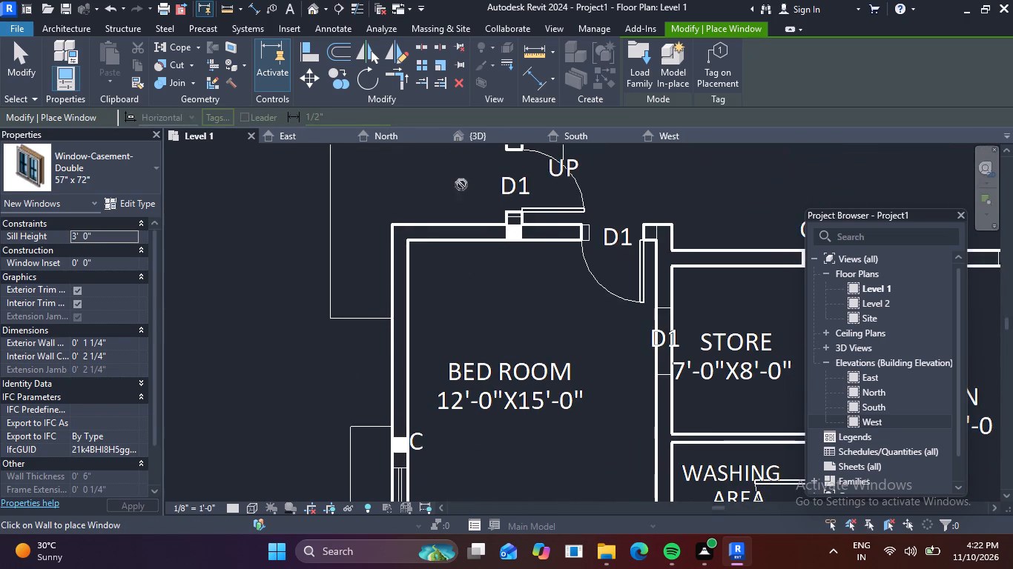
{"action": "scroll", "coordinate": [466, 219], "scroll_direction": "down", "scroll_amount": 3}
{"action": "middle_click_drag", "start_coordinate": [493, 306], "coordinate": [412, 178]}
{"action": "scroll", "coordinate": [366, 342], "scroll_direction": "up", "scroll_amount": 5}
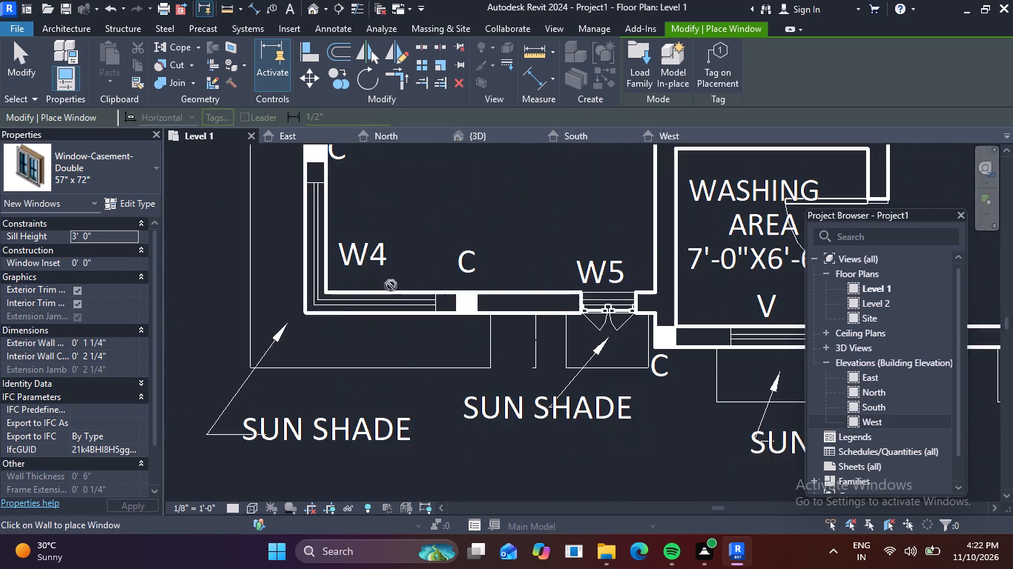
{"action": "scroll", "coordinate": [365, 310], "scroll_direction": "up", "scroll_amount": 4}
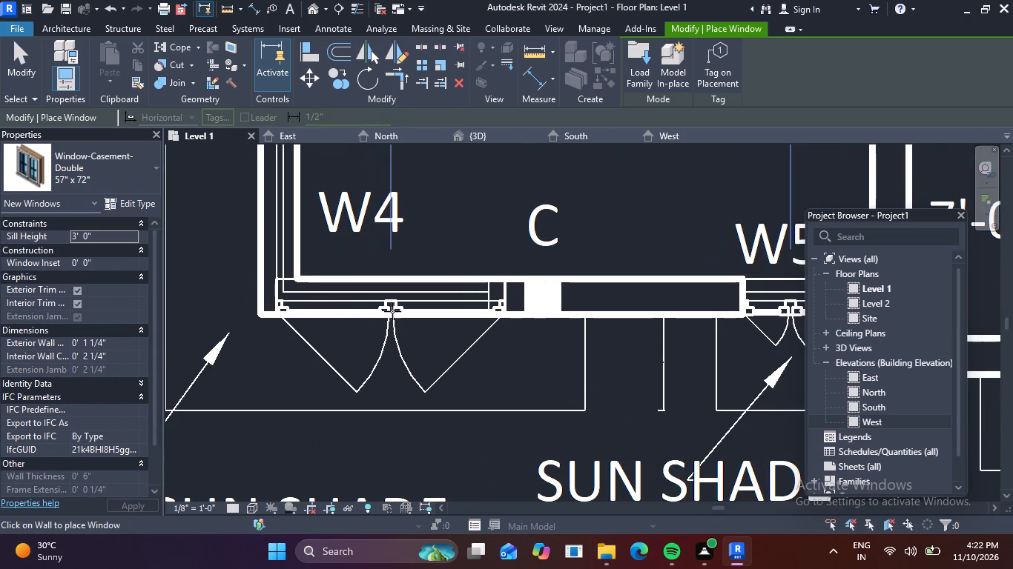
{"action": "left_click", "coordinate": [392, 311]}
{"action": "middle_click_drag", "start_coordinate": [326, 200], "coordinate": [402, 362]}
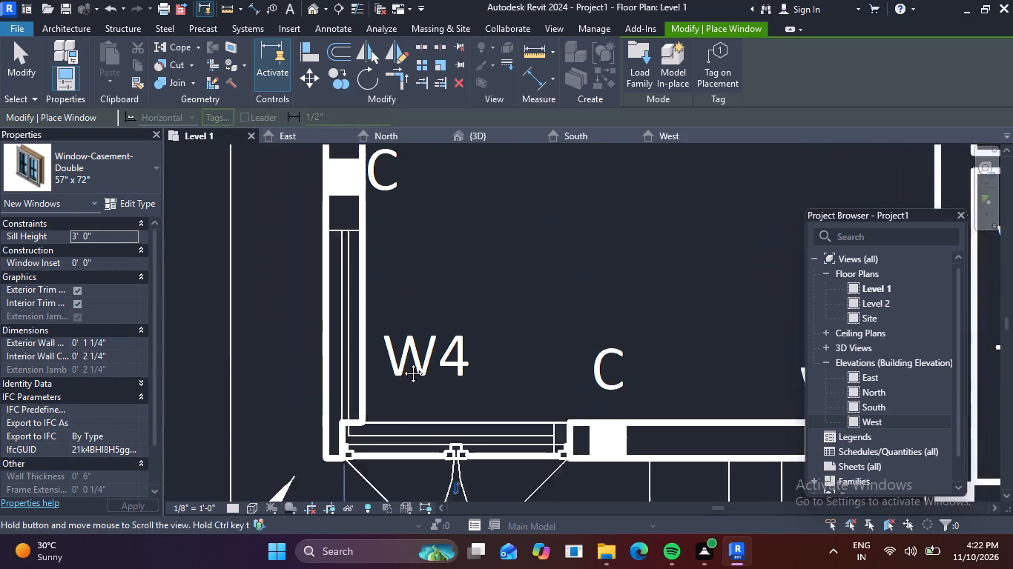
{"action": "middle_click_drag", "start_coordinate": [402, 362], "coordinate": [409, 376]}
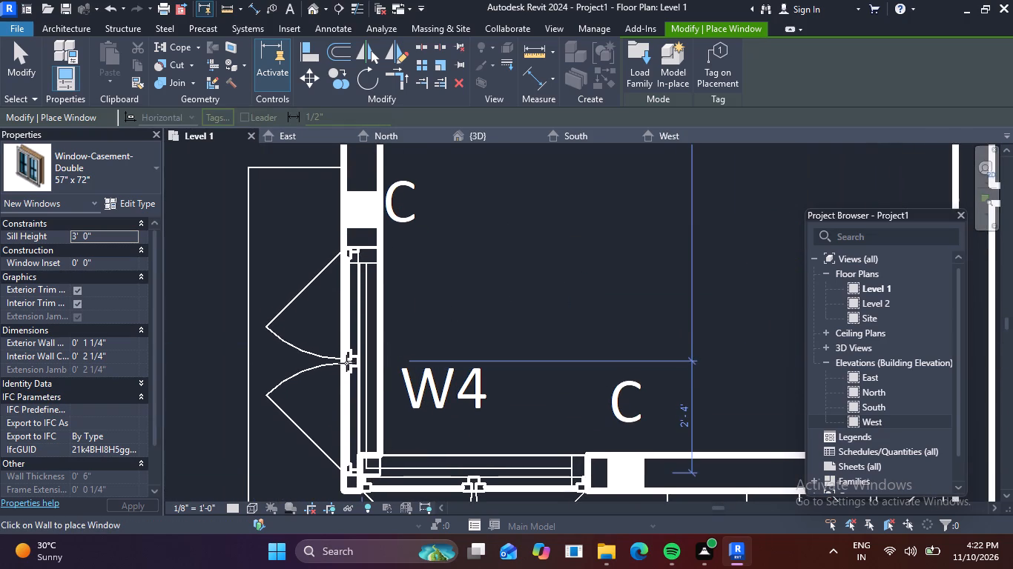
{"action": "left_click", "coordinate": [346, 363]}
{"action": "scroll", "coordinate": [533, 319], "scroll_direction": "down", "scroll_amount": 7}
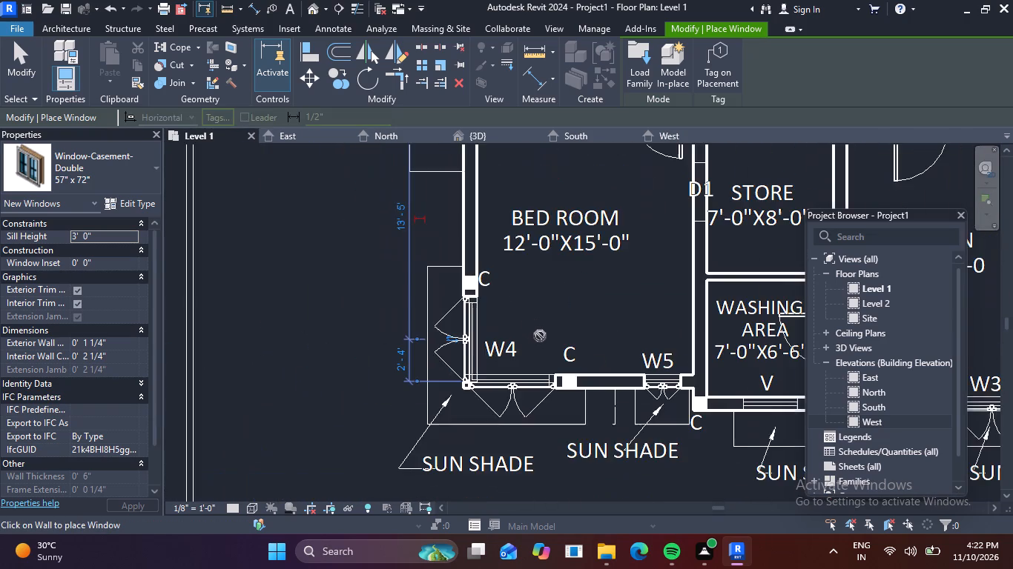
{"action": "scroll", "coordinate": [587, 330], "scroll_direction": "down", "scroll_amount": 2}
{"action": "middle_click_drag", "start_coordinate": [567, 345], "coordinate": [349, 330]}
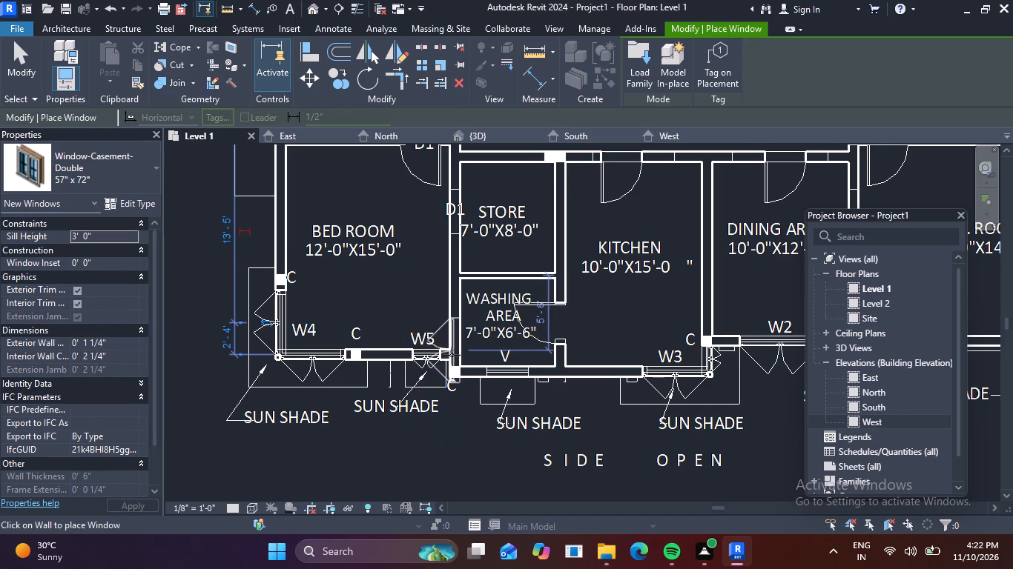
{"action": "key", "text": "Escape"}
{"action": "key", "text": "Escape"}
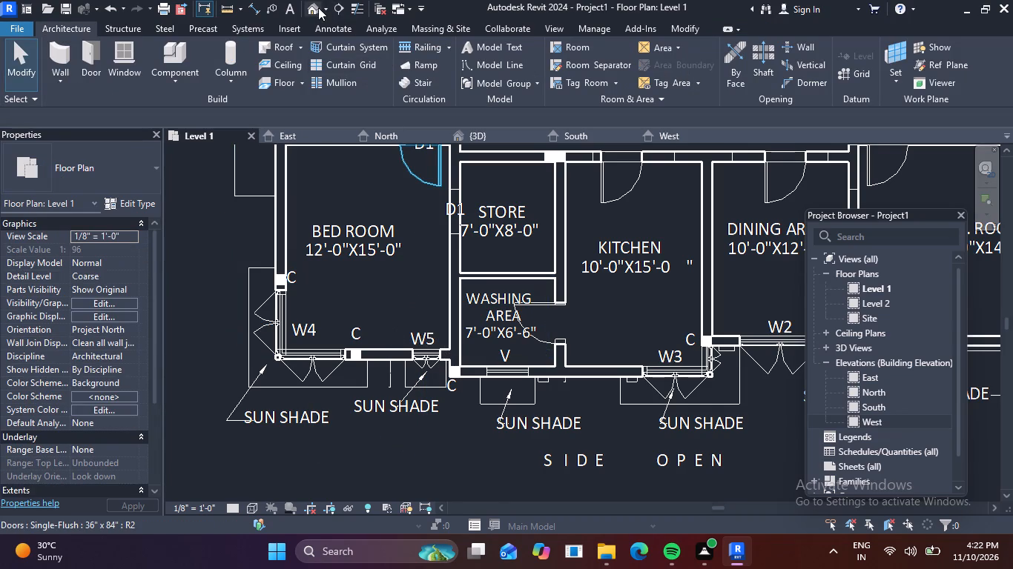
Examine the placed windows in the 3D view, closing in on the W4 corner beside the 7'-0" wide verandha.
{"action": "left_click", "coordinate": [317, 7]}
{"action": "scroll", "coordinate": [574, 338], "scroll_direction": "down", "scroll_amount": 4}
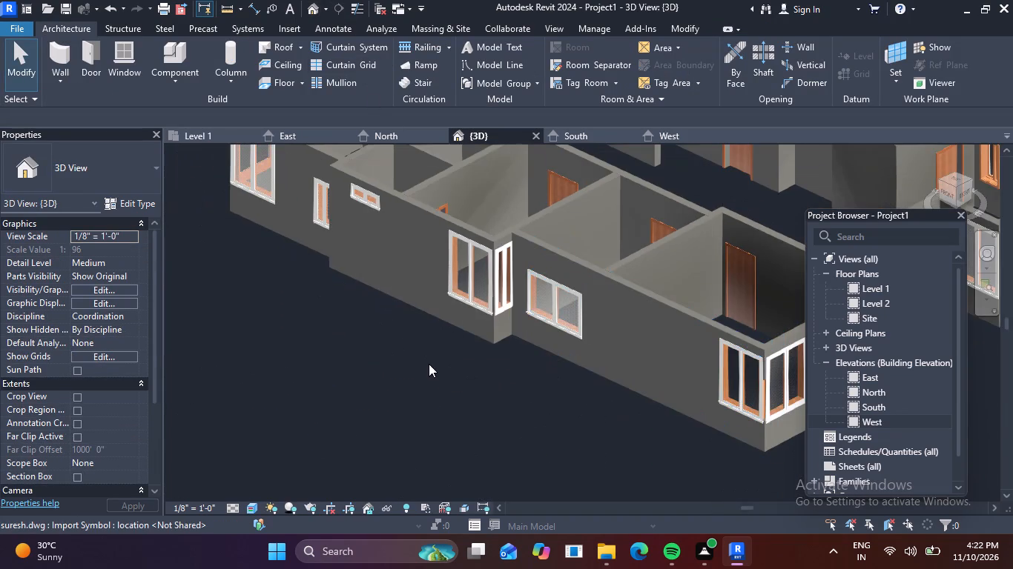
{"action": "scroll", "coordinate": [397, 356], "scroll_direction": "down", "scroll_amount": 1}
{"action": "middle_click_drag", "start_coordinate": [397, 388], "coordinate": [345, 429]}
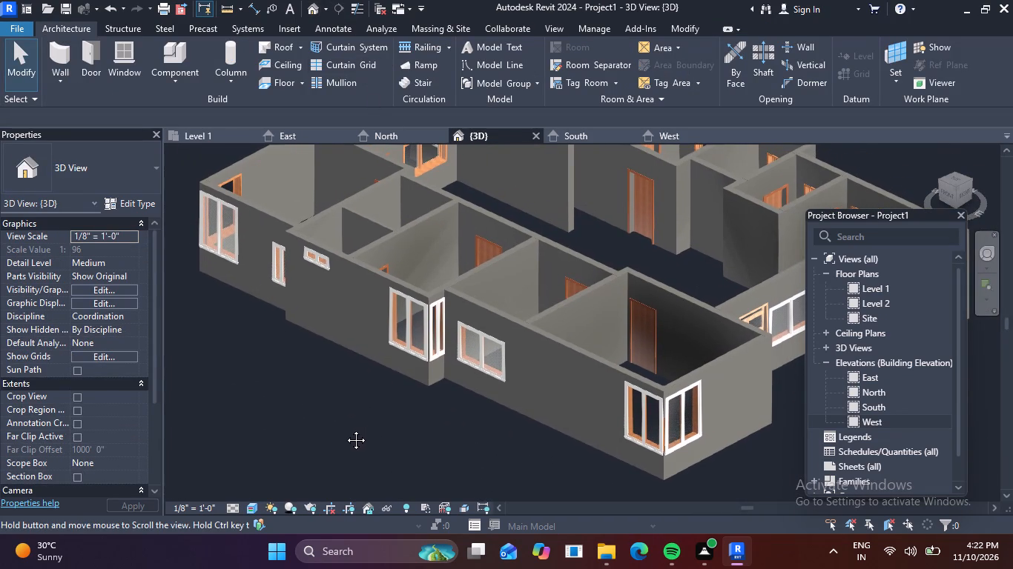
{"action": "middle_click_drag", "start_coordinate": [345, 429], "coordinate": [182, 428]}
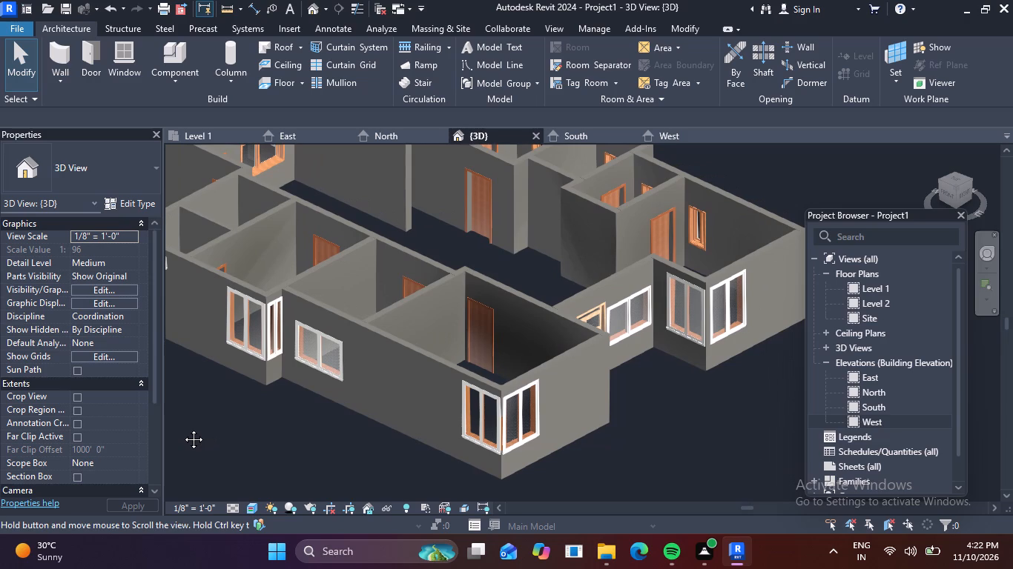
{"action": "middle_click_drag", "start_coordinate": [182, 428], "coordinate": [183, 428]}
{"action": "scroll", "coordinate": [788, 273], "scroll_direction": "up", "scroll_amount": 4}
{"action": "scroll", "coordinate": [627, 320], "scroll_direction": "up", "scroll_amount": 5}
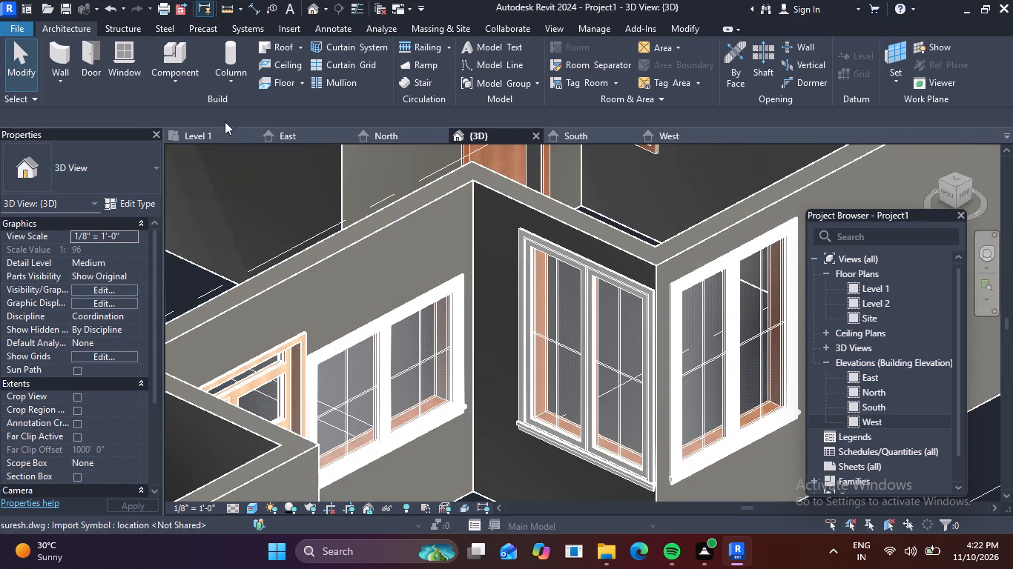
On Level 1, move the 15'-0"x13'-0" bedroom's front-facing W4 window toward the corner, to about 2'-3" on its temporary dimension.
{"action": "left_click", "coordinate": [205, 136]}
{"action": "middle_click_drag", "start_coordinate": [562, 334], "coordinate": [125, 397]}
{"action": "middle_click_drag", "start_coordinate": [489, 296], "coordinate": [282, 345]}
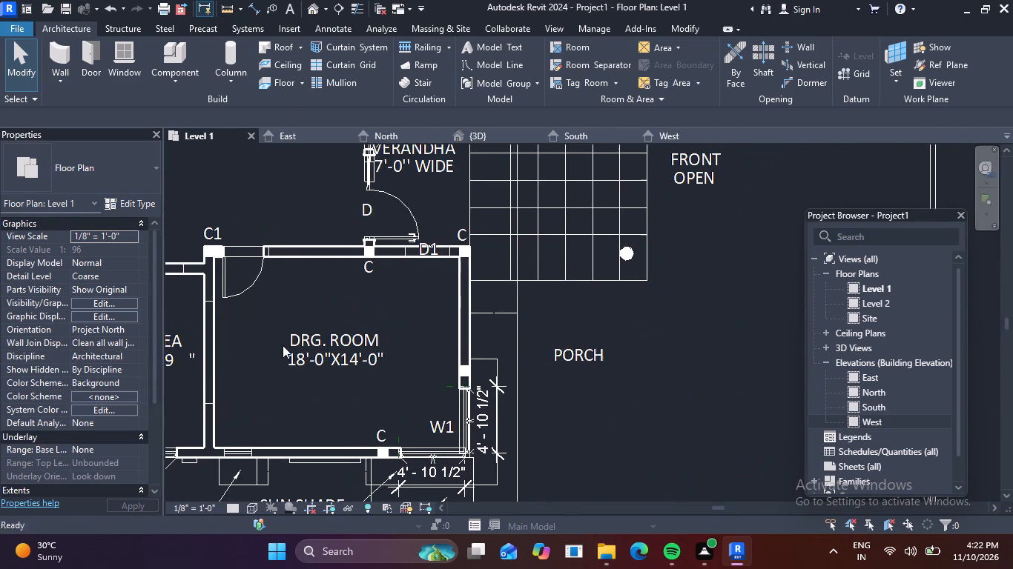
{"action": "middle_click_drag", "start_coordinate": [461, 293], "coordinate": [420, 410]}
{"action": "middle_click_drag", "start_coordinate": [366, 298], "coordinate": [393, 395]}
{"action": "scroll", "coordinate": [506, 208], "scroll_direction": "up", "scroll_amount": 3}
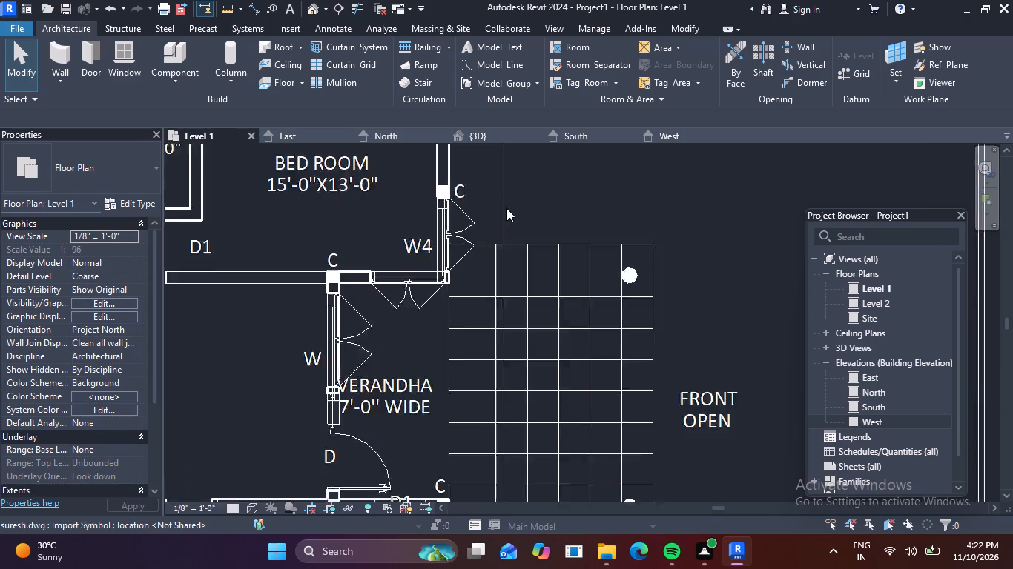
{"action": "scroll", "coordinate": [506, 208], "scroll_direction": "up", "scroll_amount": 2}
{"action": "scroll", "coordinate": [423, 302], "scroll_direction": "up", "scroll_amount": 5}
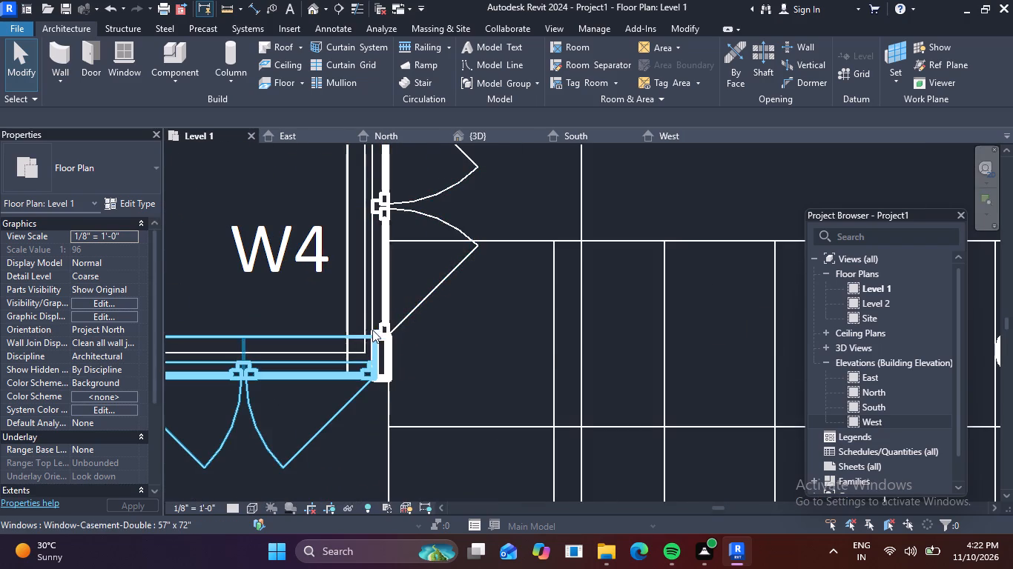
{"action": "left_click", "coordinate": [392, 327]}
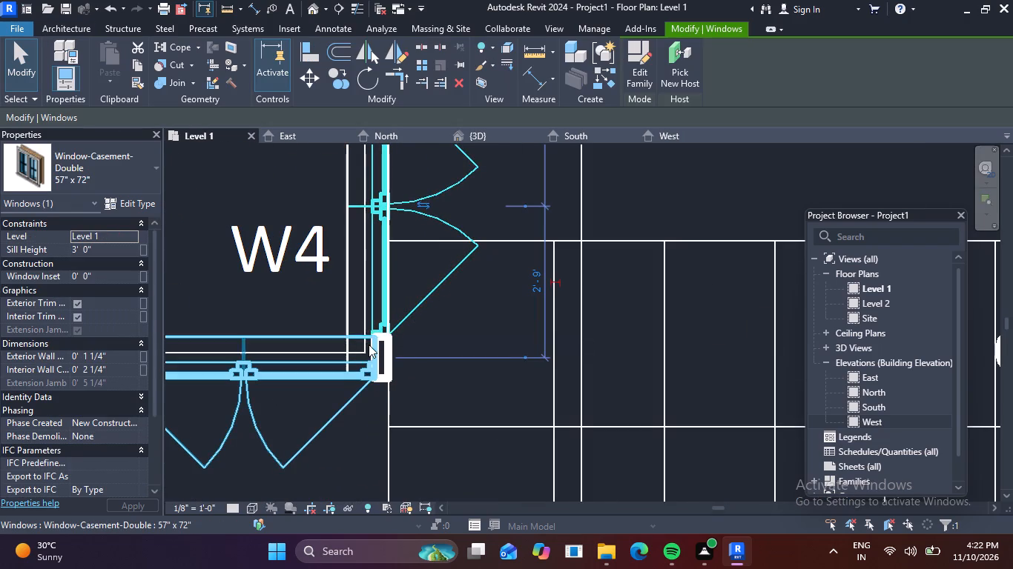
{"action": "left_click_drag", "start_coordinate": [363, 338], "coordinate": [363, 366]}
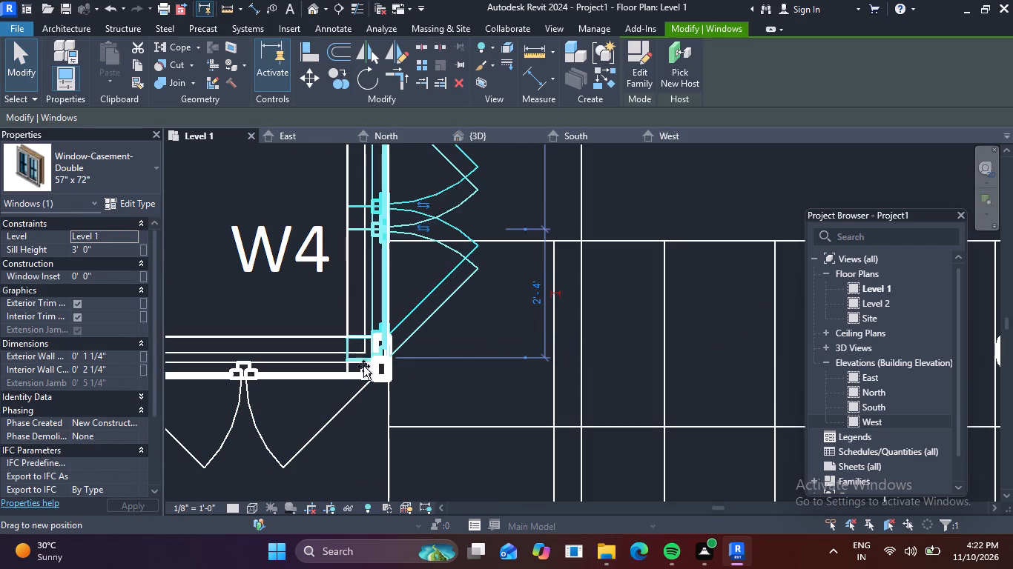
{"action": "left_click_drag", "start_coordinate": [363, 366], "coordinate": [362, 365]}
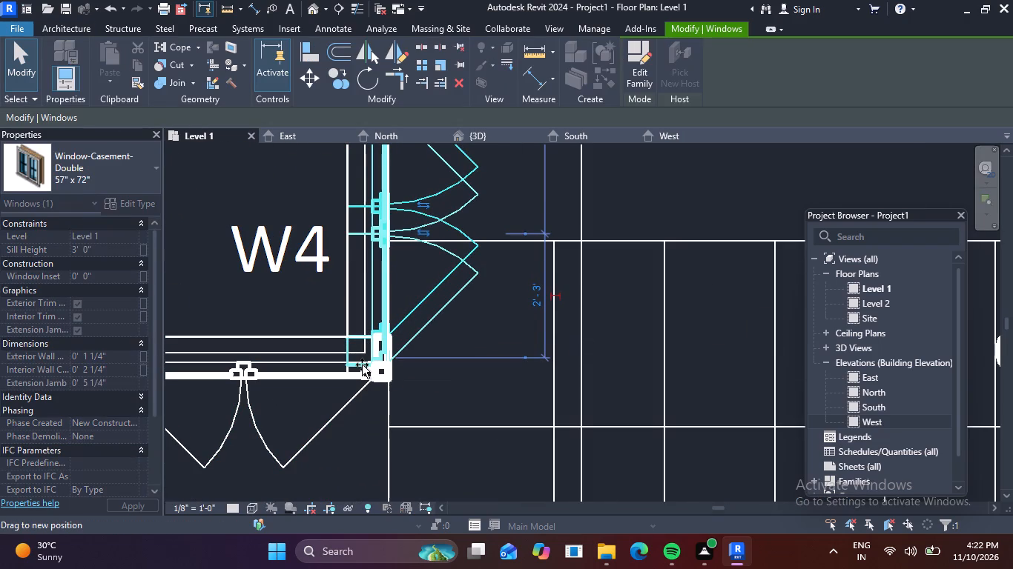
{"action": "left_click_drag", "start_coordinate": [362, 365], "coordinate": [366, 366]}
{"action": "scroll", "coordinate": [499, 273], "scroll_direction": "down", "scroll_amount": 3}
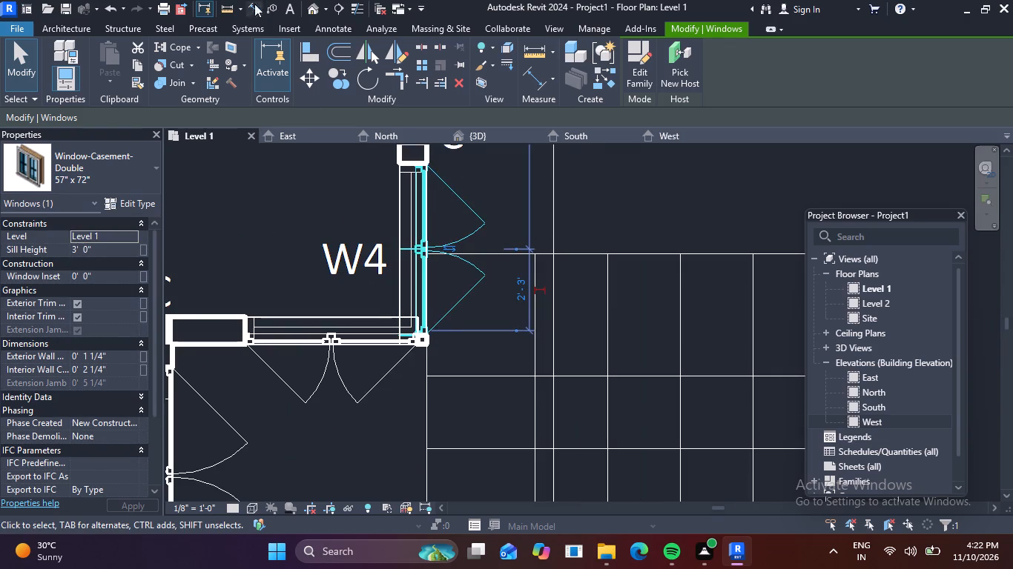
Check the adjusted W4 corner in 3D and compare it with the other corner windows along the house.
{"action": "left_click", "coordinate": [317, 10]}
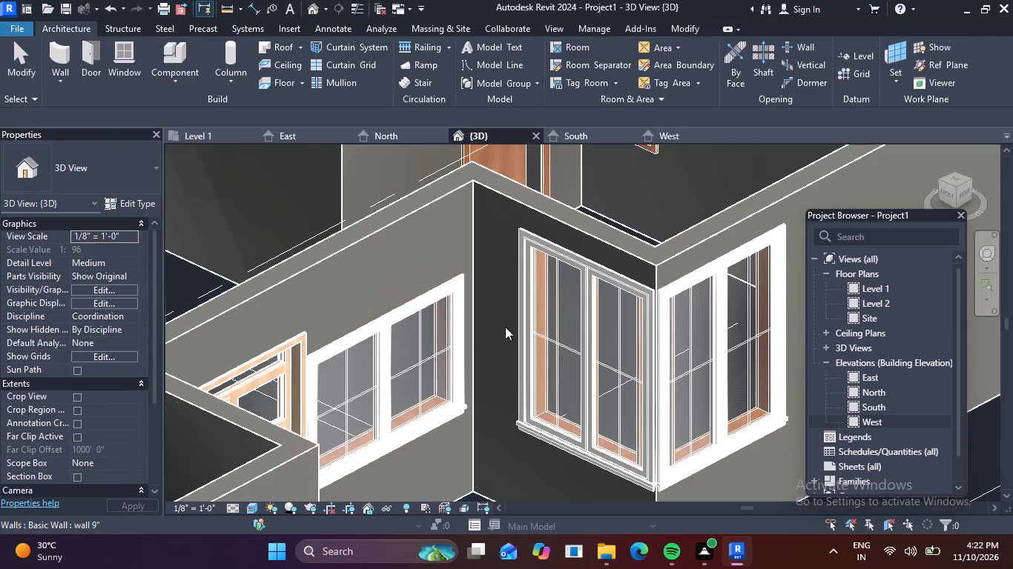
{"action": "scroll", "coordinate": [512, 325], "scroll_direction": "down", "scroll_amount": 4}
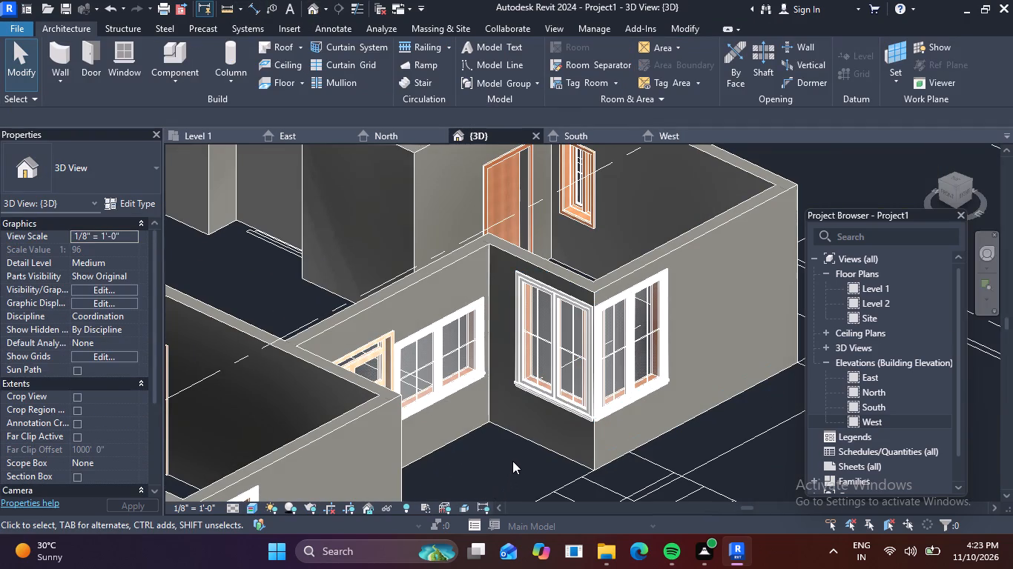
{"action": "scroll", "coordinate": [512, 461], "scroll_direction": "down", "scroll_amount": 3}
{"action": "middle_click_drag", "start_coordinate": [521, 453], "coordinate": [721, 190]}
{"action": "scroll", "coordinate": [504, 321], "scroll_direction": "up", "scroll_amount": 2}
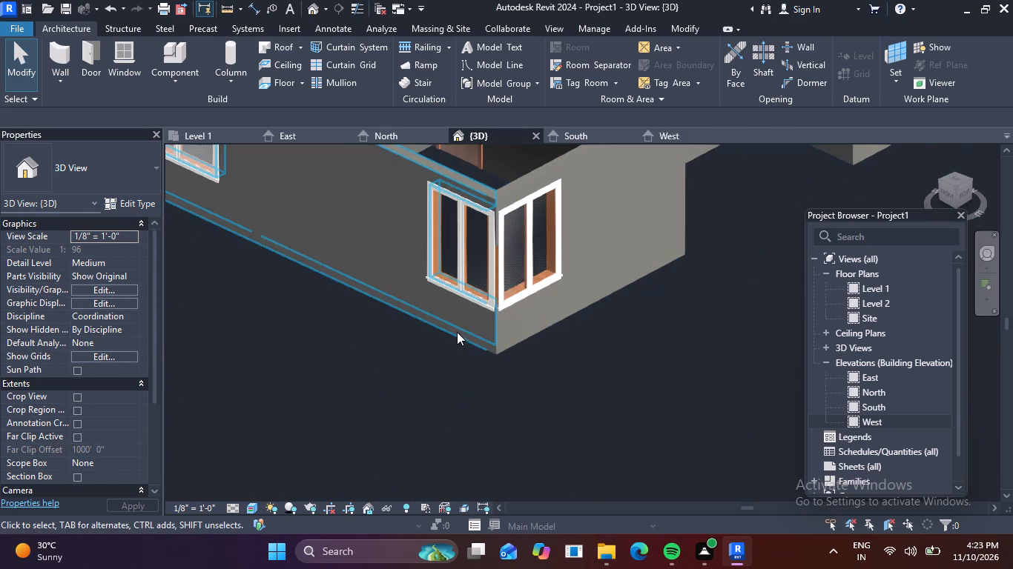
{"action": "middle_click_drag", "start_coordinate": [374, 263], "coordinate": [609, 390]}
{"action": "middle_click_drag", "start_coordinate": [370, 307], "coordinate": [461, 361]}
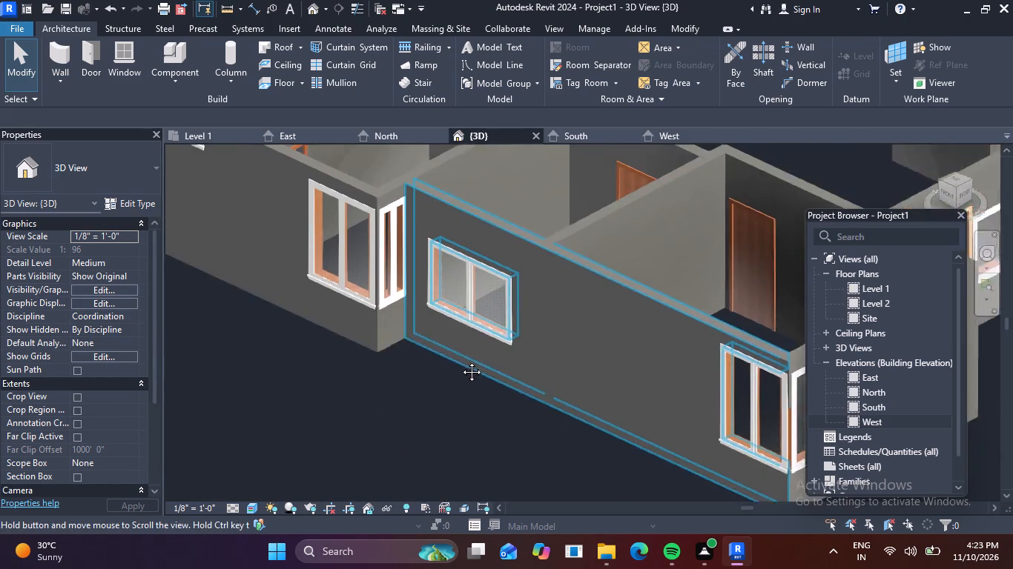
{"action": "middle_click_drag", "start_coordinate": [461, 361], "coordinate": [509, 394]}
{"action": "scroll", "coordinate": [465, 305], "scroll_direction": "up", "scroll_amount": 3}
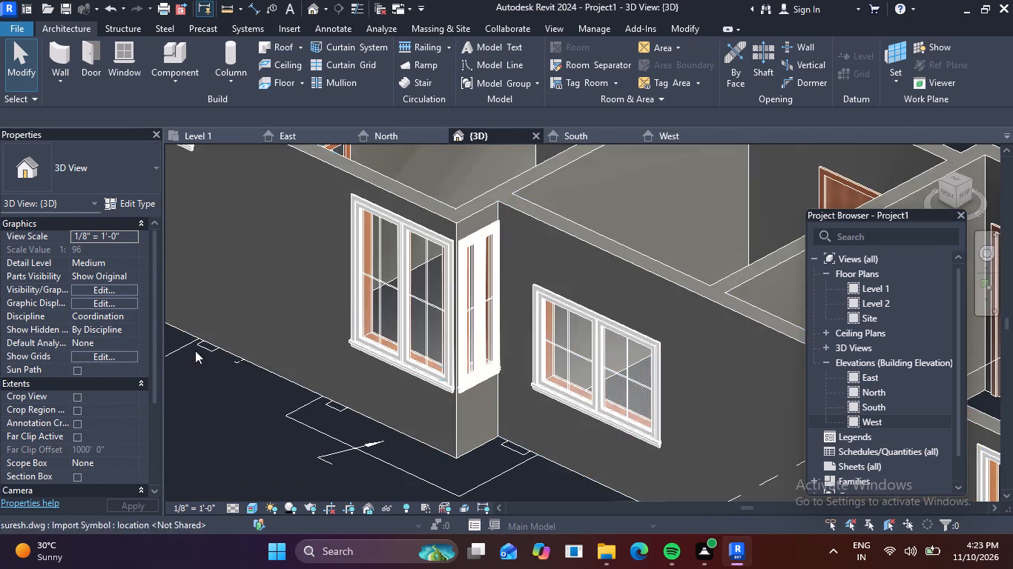
Examine the whole house in 3D from a lower angle, reviewing the windows along the side and front walls.
{"action": "scroll", "coordinate": [196, 350], "scroll_direction": "down", "scroll_amount": 6}
{"action": "middle_click_drag", "start_coordinate": [247, 356], "coordinate": [518, 301]}
{"action": "scroll", "coordinate": [486, 310], "scroll_direction": "down", "scroll_amount": 4}
{"action": "middle_click_drag", "start_coordinate": [509, 340], "coordinate": [440, 321]}
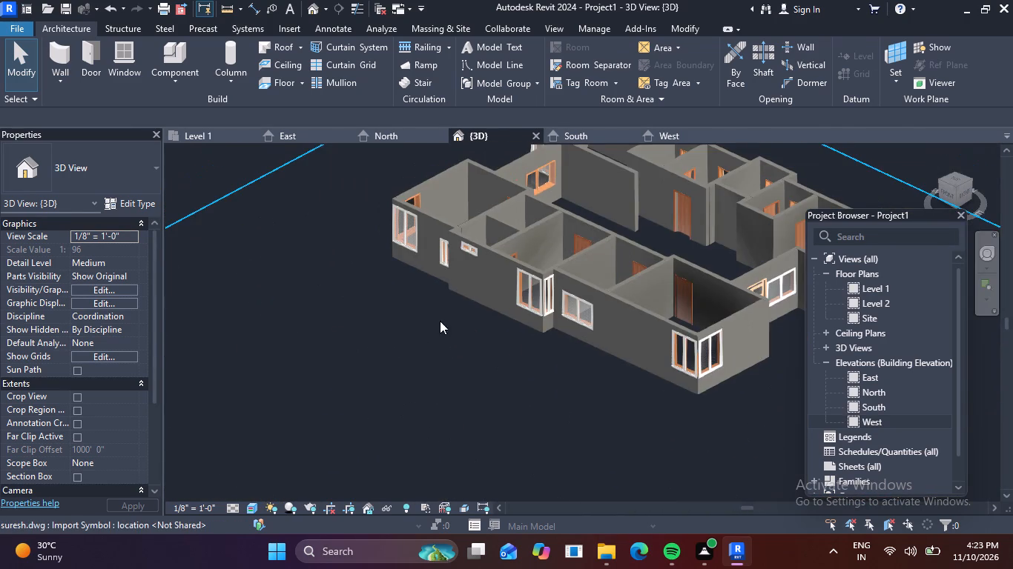
{"action": "middle_click_drag", "start_coordinate": [440, 321], "coordinate": [325, 379]}
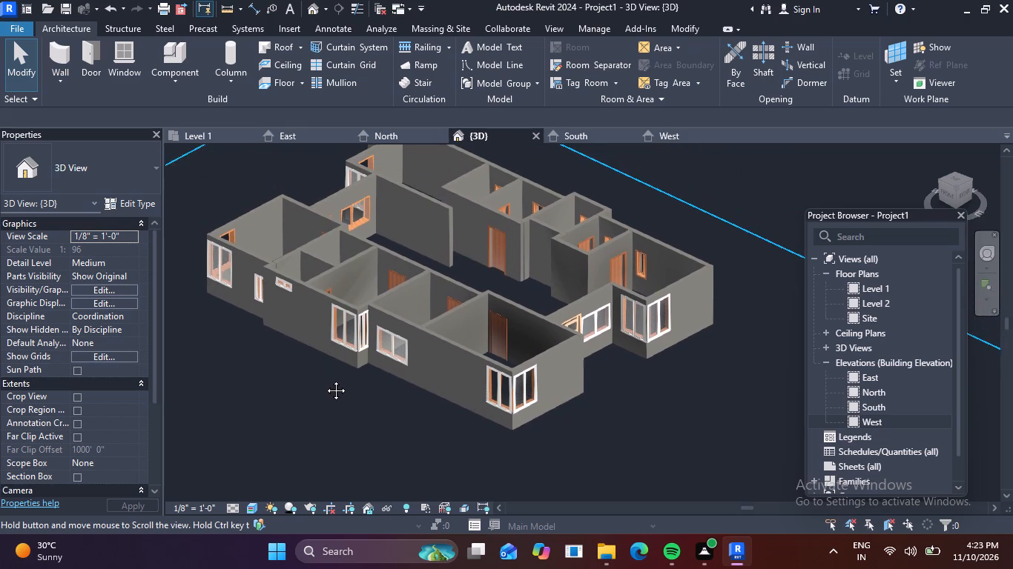
{"action": "middle_click_drag", "start_coordinate": [325, 379], "coordinate": [329, 402]}
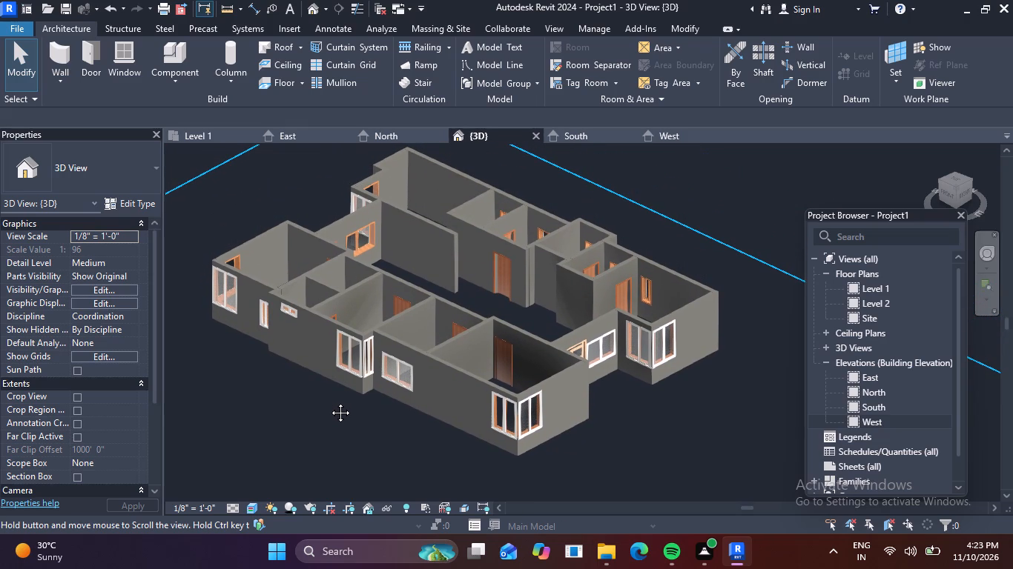
{"action": "middle_click_drag", "start_coordinate": [329, 402], "coordinate": [323, 407]}
{"action": "middle_click_drag", "start_coordinate": [340, 405], "coordinate": [339, 376]}
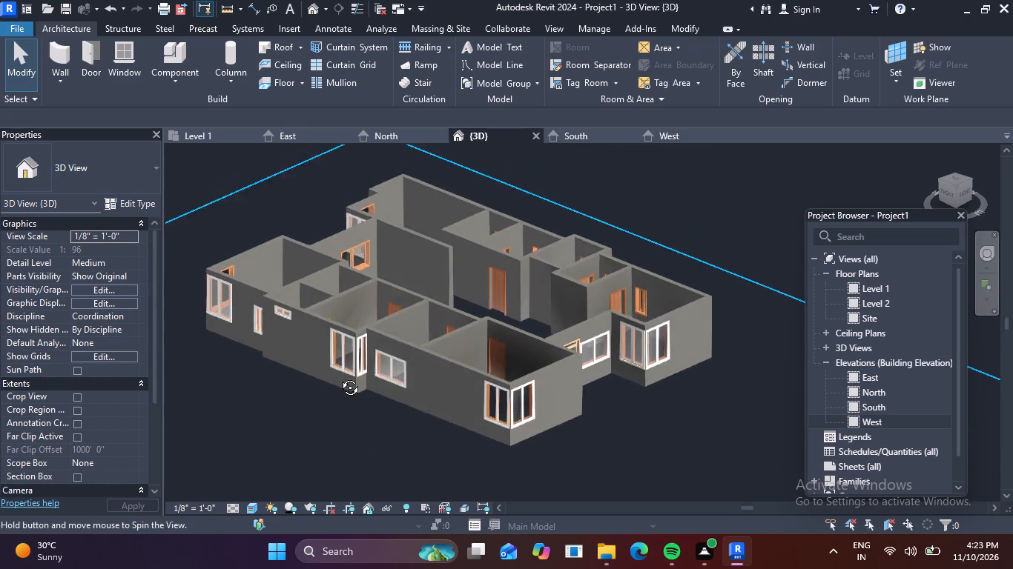
{"action": "middle_click_drag", "start_coordinate": [339, 376], "coordinate": [343, 332]}
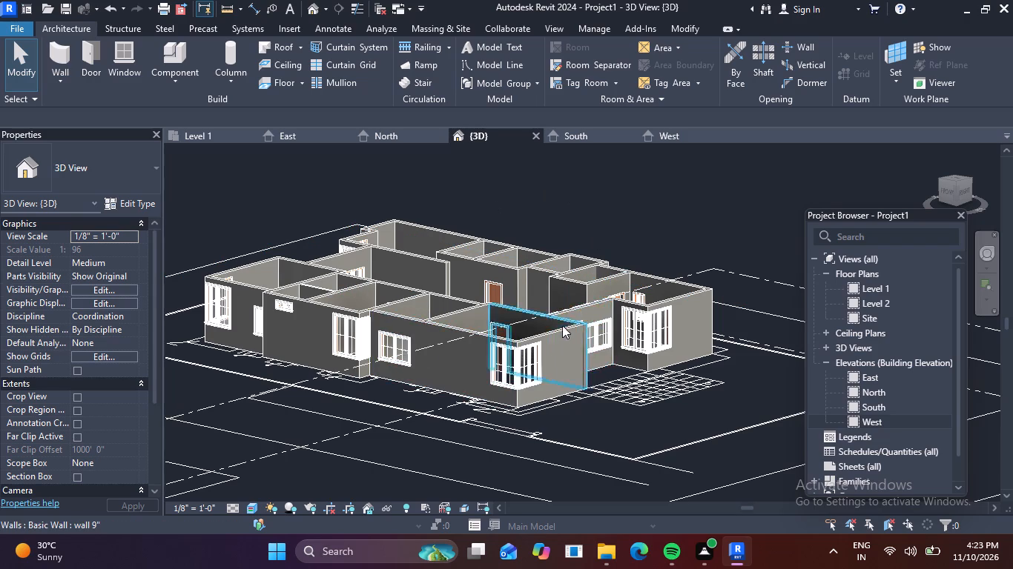
{"action": "scroll", "coordinate": [557, 329], "scroll_direction": "up", "scroll_amount": 3}
{"action": "scroll", "coordinate": [407, 347], "scroll_direction": "up", "scroll_amount": 2}
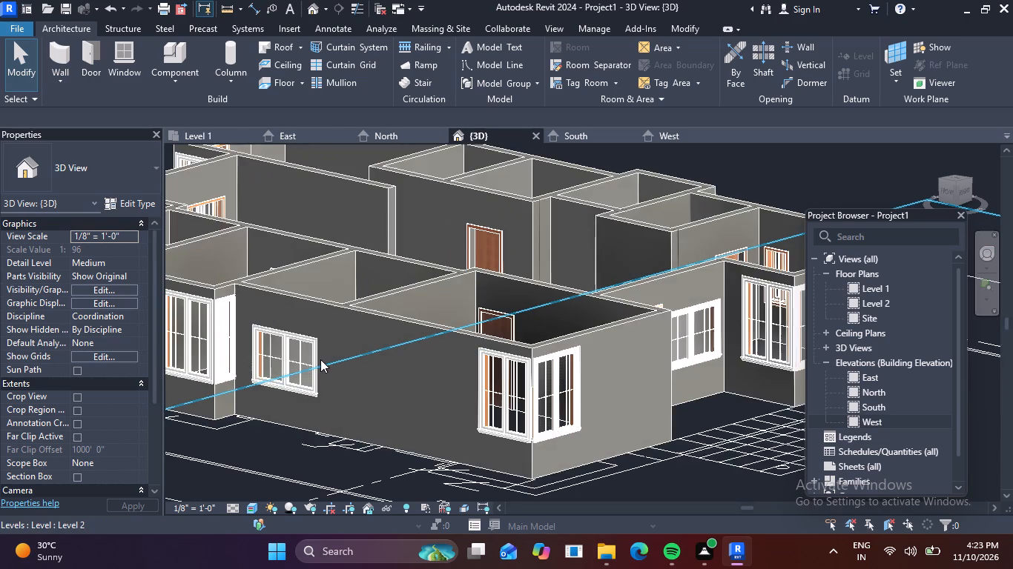
{"action": "middle_click_drag", "start_coordinate": [323, 362], "coordinate": [471, 419]}
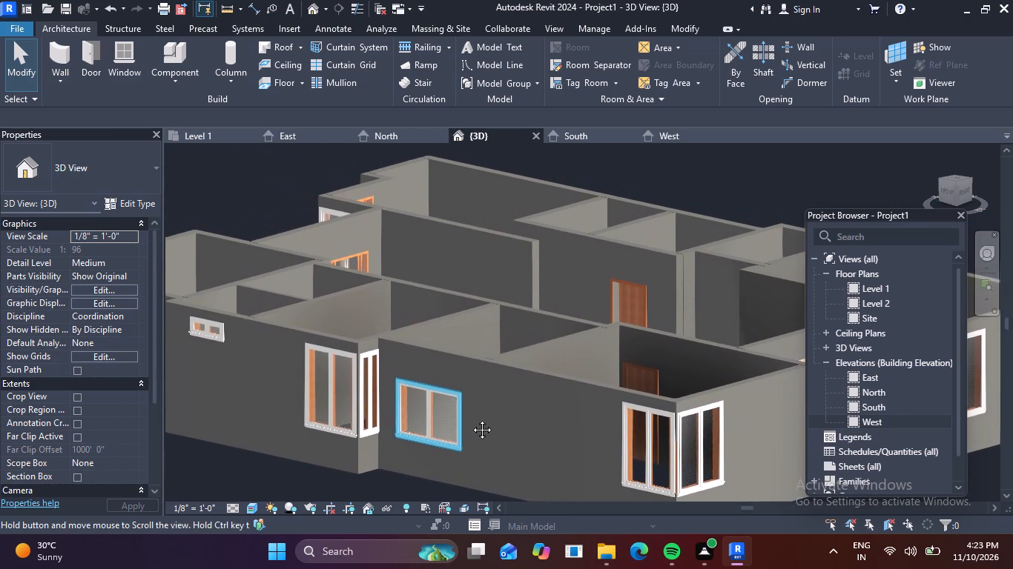
{"action": "middle_click_drag", "start_coordinate": [471, 419], "coordinate": [488, 427]}
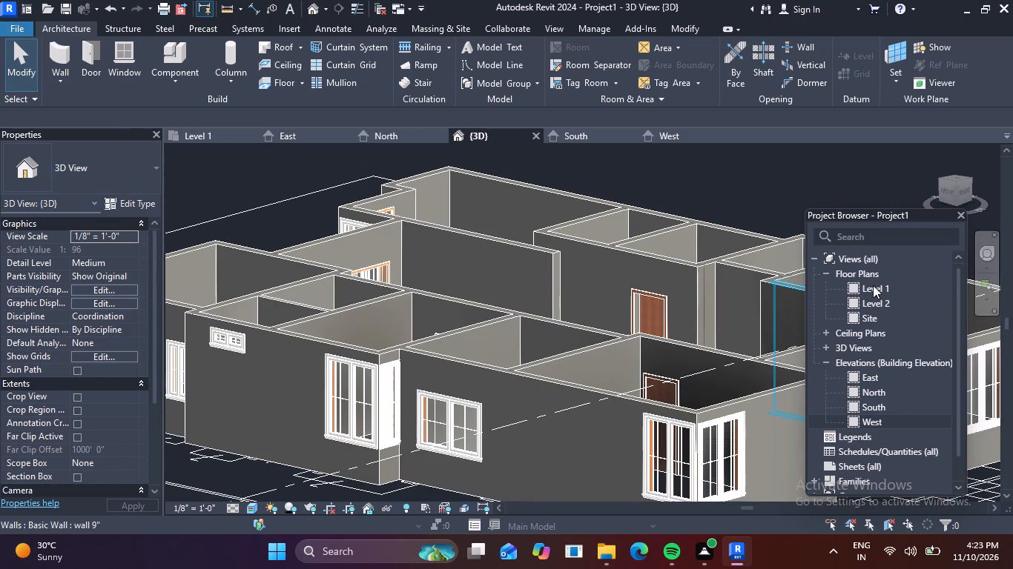
{"action": "scroll", "coordinate": [583, 321], "scroll_direction": "down", "scroll_amount": 4}
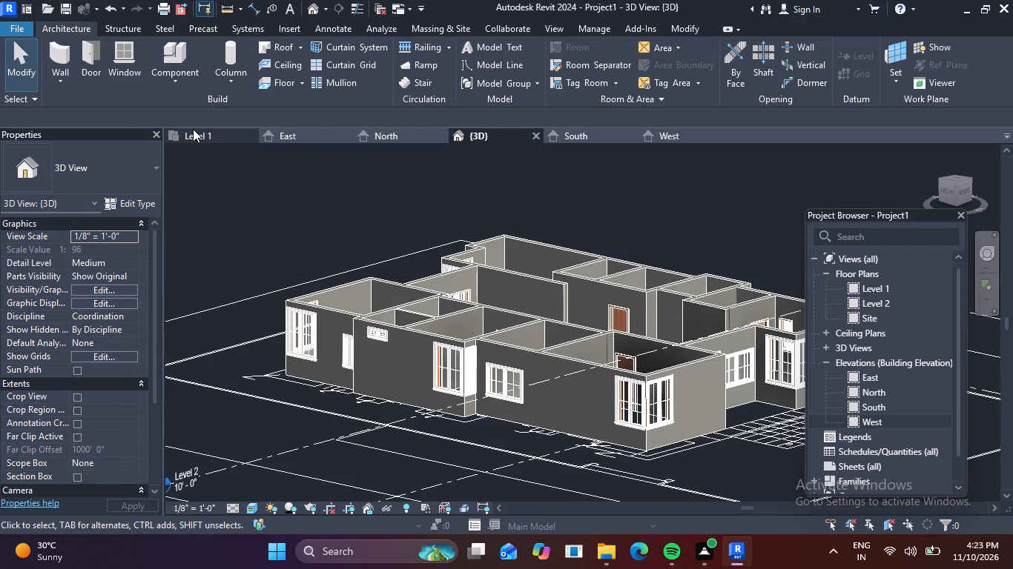
Examine the East elevation, checking the windows and entrance door along the wall against Level 1 and Level 2.
{"action": "left_click", "coordinate": [290, 136]}
{"action": "scroll", "coordinate": [643, 243], "scroll_direction": "down", "scroll_amount": 6}
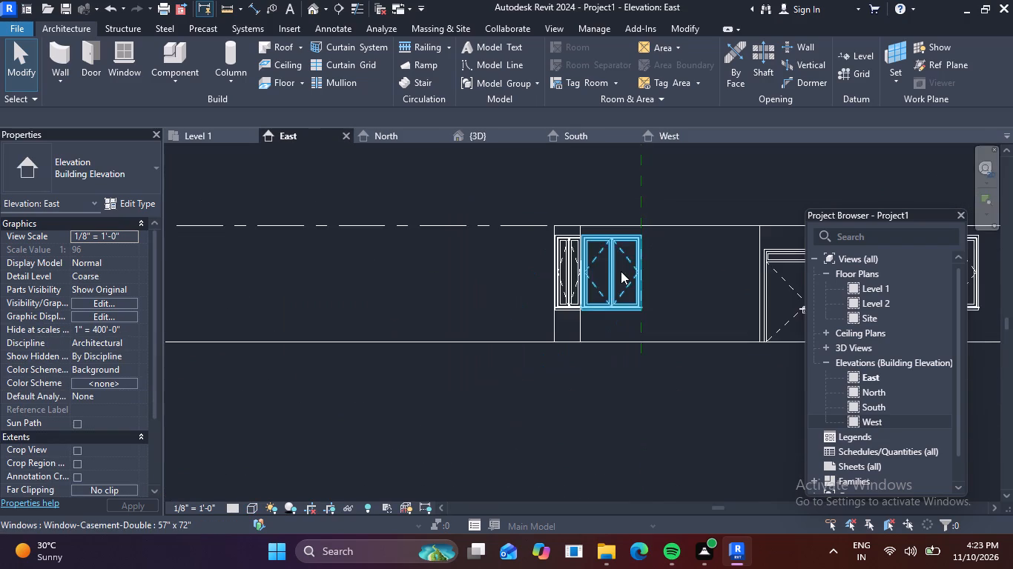
{"action": "scroll", "coordinate": [621, 271], "scroll_direction": "down", "scroll_amount": 4}
{"action": "scroll", "coordinate": [547, 271], "scroll_direction": "down", "scroll_amount": 2}
{"action": "scroll", "coordinate": [422, 284], "scroll_direction": "down", "scroll_amount": 4}
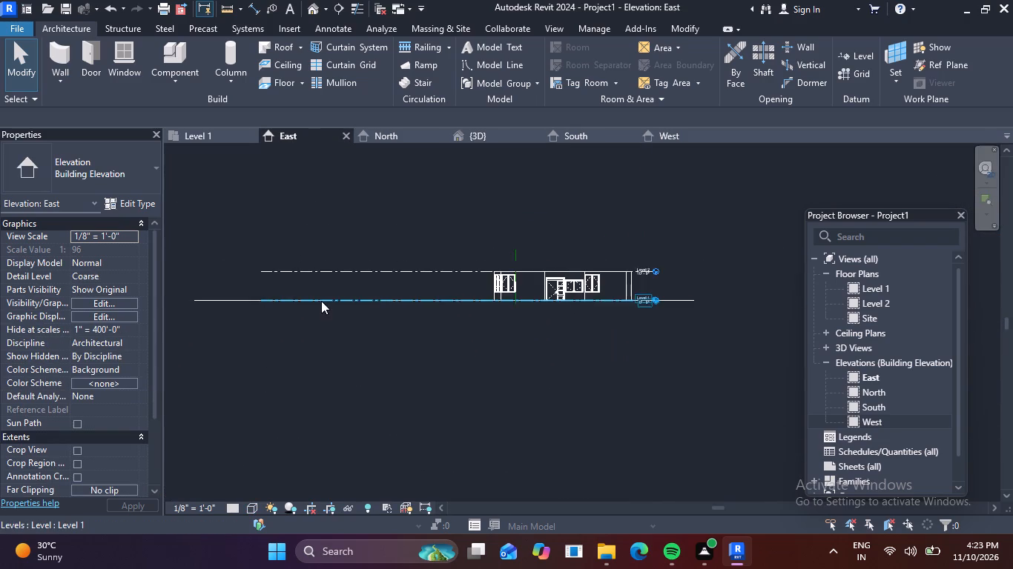
{"action": "middle_click_drag", "start_coordinate": [322, 308], "coordinate": [366, 370]}
{"action": "scroll", "coordinate": [617, 310], "scroll_direction": "up", "scroll_amount": 6}
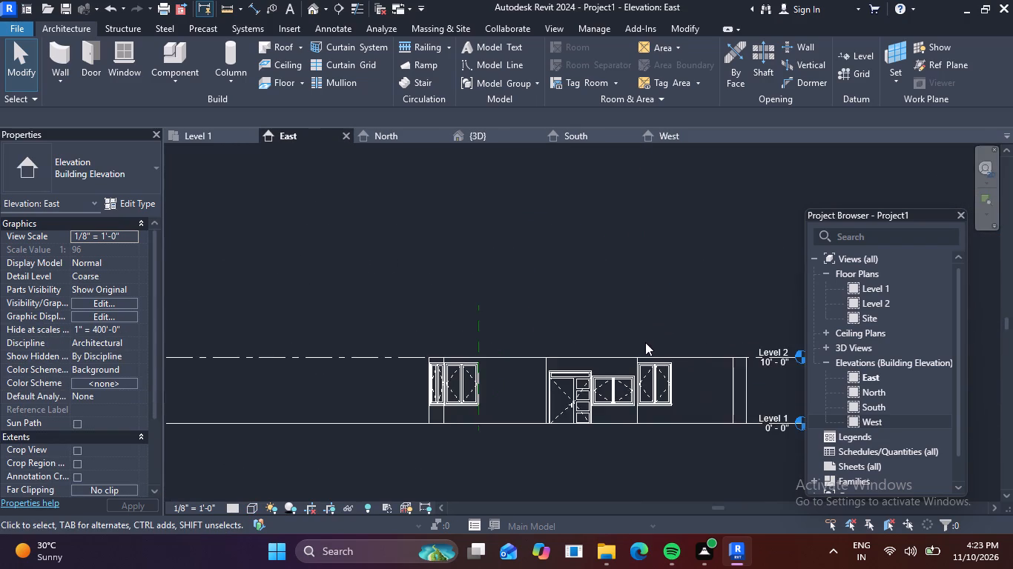
{"action": "middle_click_drag", "start_coordinate": [641, 344], "coordinate": [535, 326]}
{"action": "scroll", "coordinate": [524, 304], "scroll_direction": "down", "scroll_amount": 3}
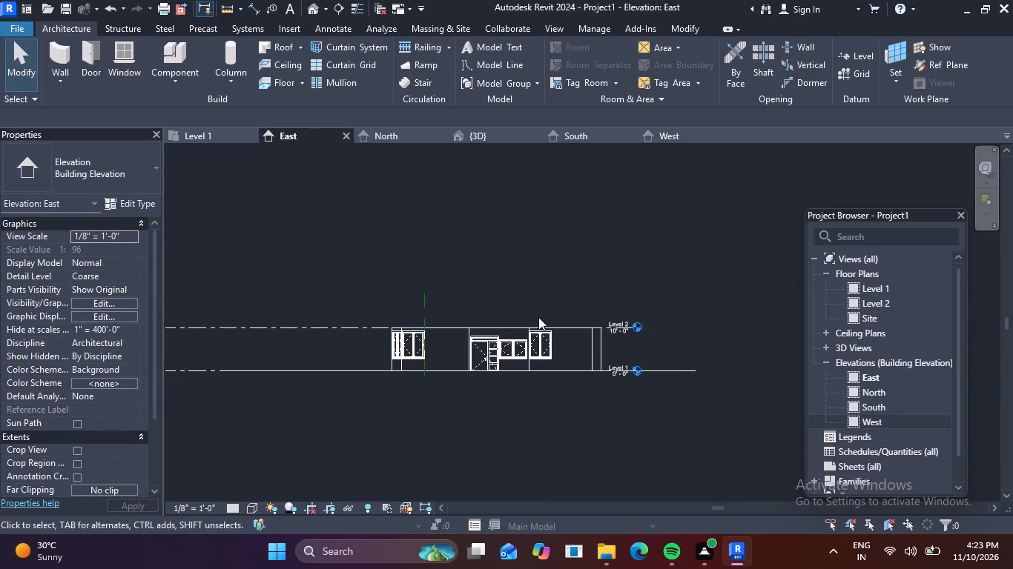
{"action": "middle_click_drag", "start_coordinate": [538, 318], "coordinate": [461, 327]}
{"action": "scroll", "coordinate": [536, 312], "scroll_direction": "down", "scroll_amount": 2}
{"action": "middle_click_drag", "start_coordinate": [568, 326], "coordinate": [564, 335]}
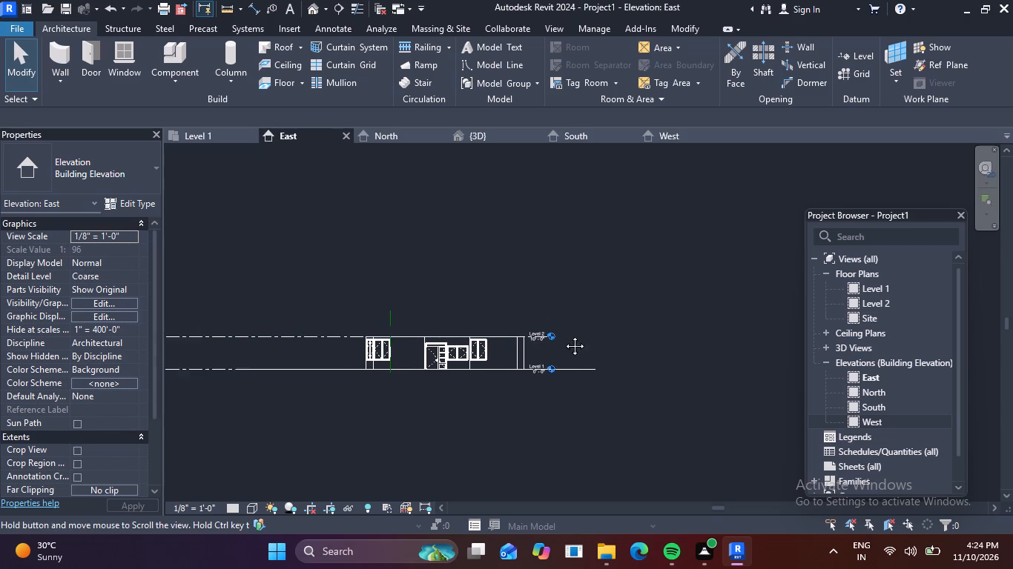
{"action": "middle_click_drag", "start_coordinate": [564, 335], "coordinate": [557, 349]}
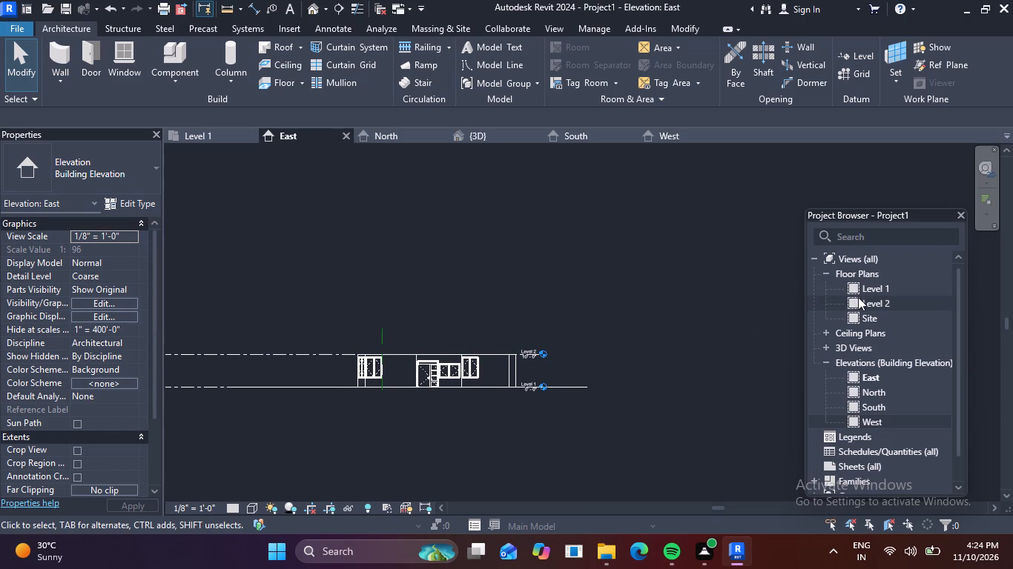
{"action": "scroll", "coordinate": [493, 355], "scroll_direction": "up", "scroll_amount": 7}
{"action": "middle_click_drag", "start_coordinate": [415, 363], "coordinate": [517, 385]}
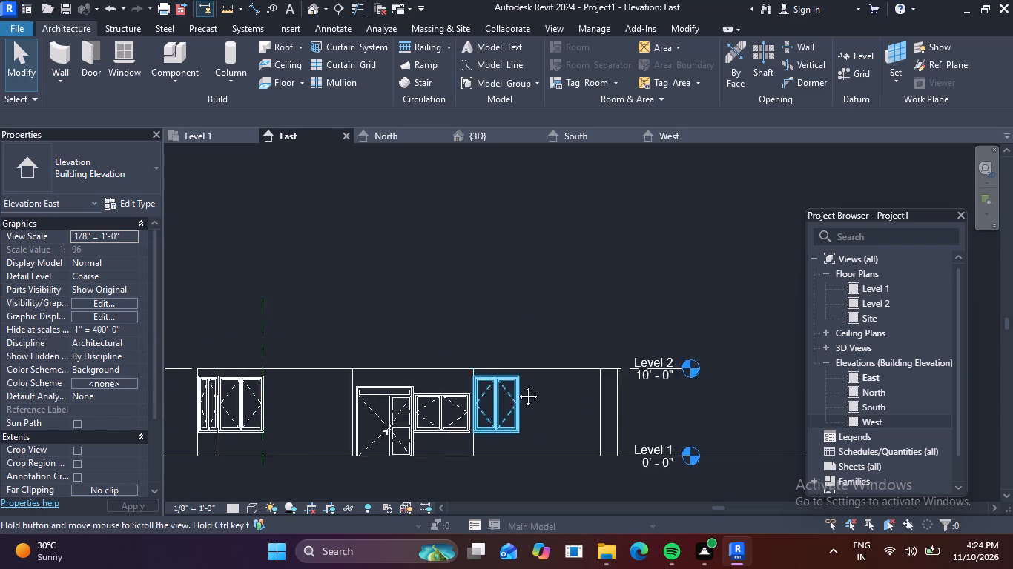
{"action": "middle_click_drag", "start_coordinate": [517, 385], "coordinate": [762, 340]}
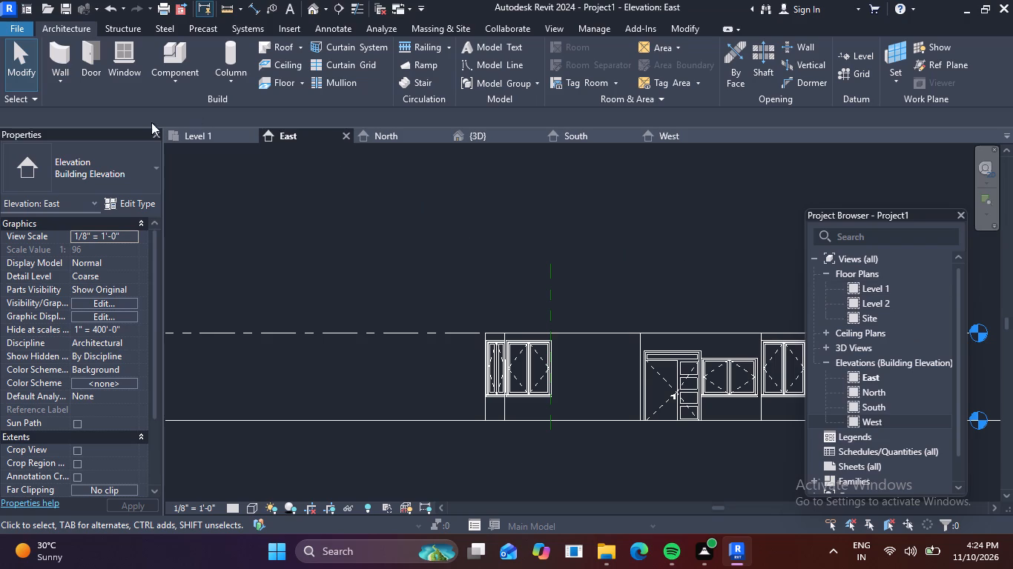
Review the ground floor plan on Level 1, from the whole drawing sheet down to the house's room layout.
{"action": "left_click", "coordinate": [195, 136]}
{"action": "scroll", "coordinate": [457, 264], "scroll_direction": "down", "scroll_amount": 13}
{"action": "scroll", "coordinate": [501, 308], "scroll_direction": "down", "scroll_amount": 5}
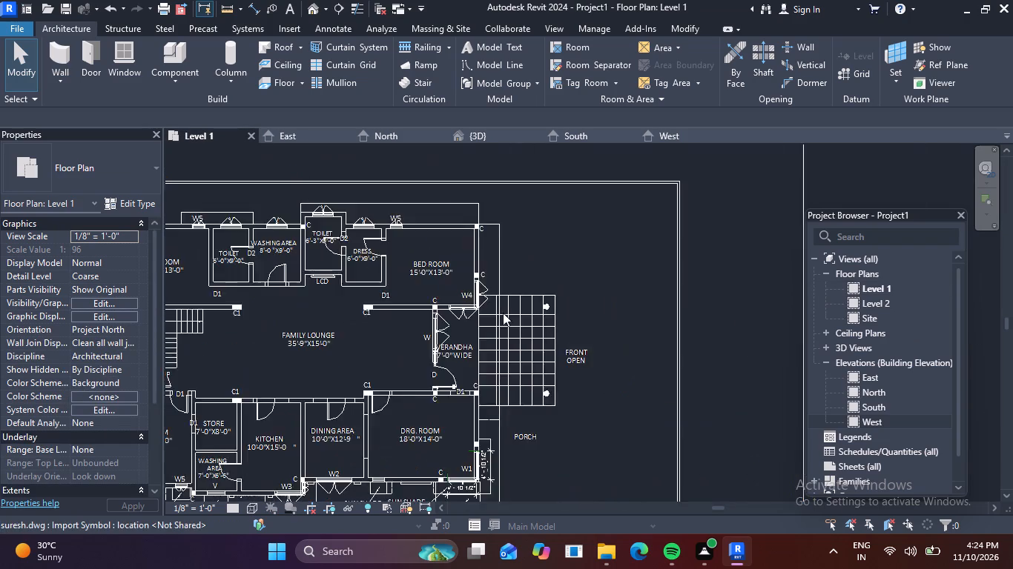
{"action": "scroll", "coordinate": [503, 313], "scroll_direction": "down", "scroll_amount": 3}
{"action": "middle_click", "coordinate": [504, 313]}
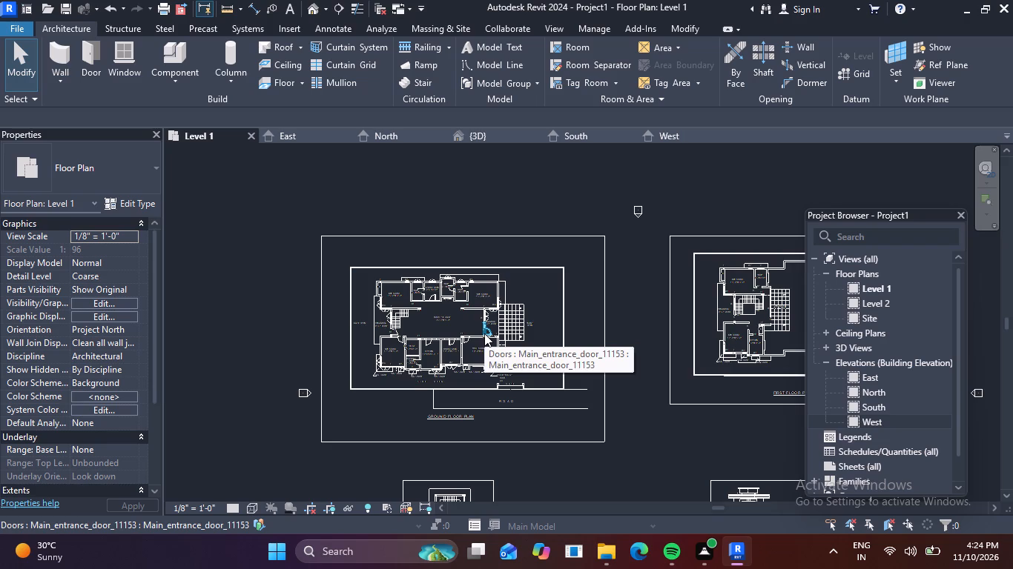
{"action": "scroll", "coordinate": [412, 319], "scroll_direction": "up", "scroll_amount": 8}
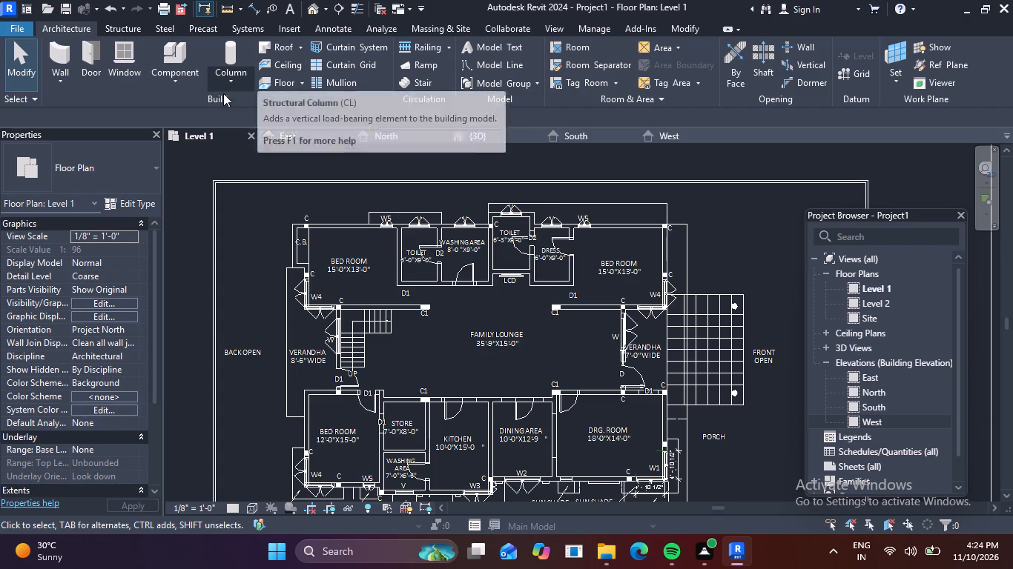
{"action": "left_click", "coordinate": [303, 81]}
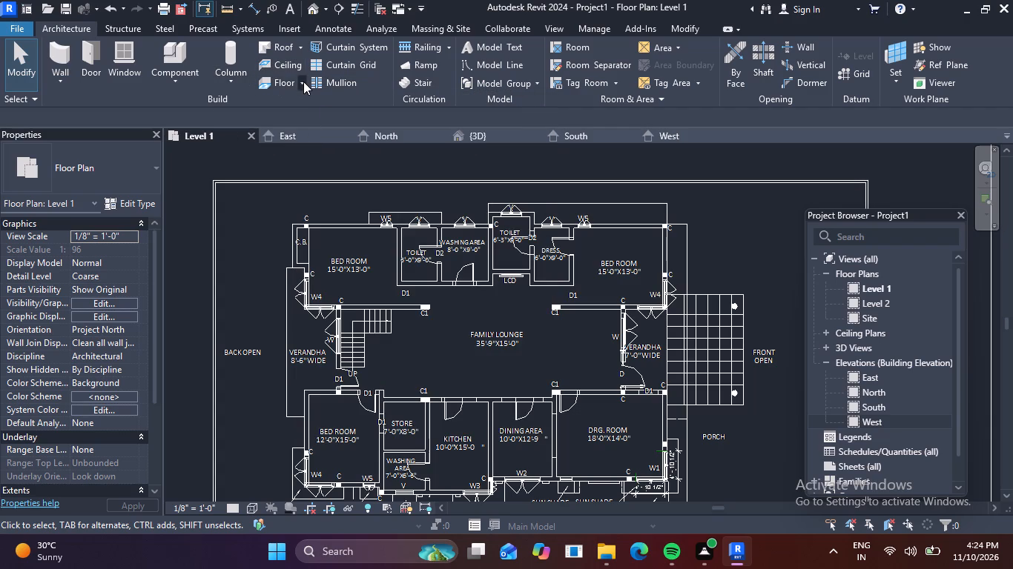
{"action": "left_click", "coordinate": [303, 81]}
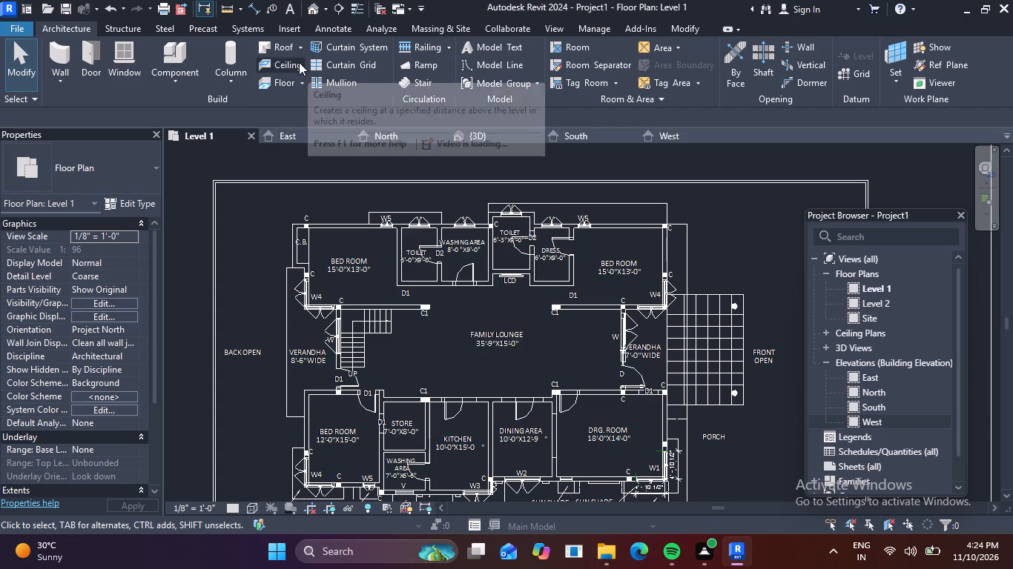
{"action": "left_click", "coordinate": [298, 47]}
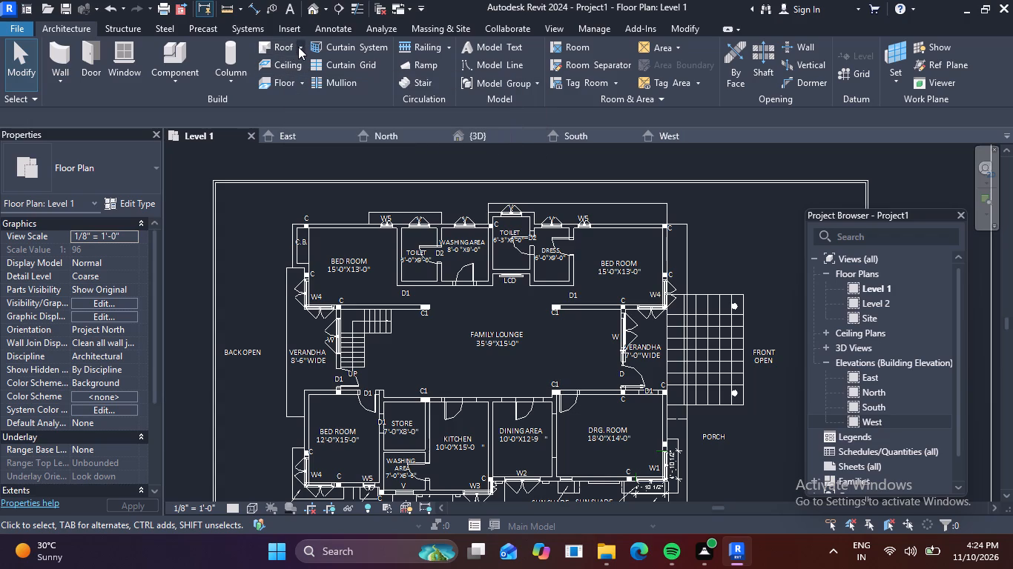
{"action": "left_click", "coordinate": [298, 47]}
Start the Ceiling tool on Level 1 and look through the available ceiling types.
{"action": "left_click", "coordinate": [294, 64]}
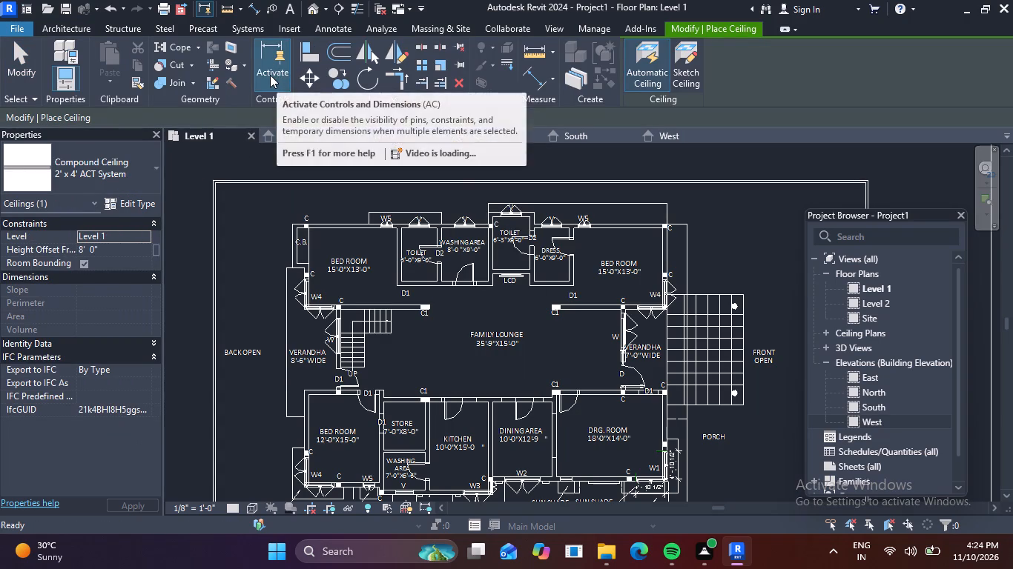
{"action": "left_click", "coordinate": [79, 29]}
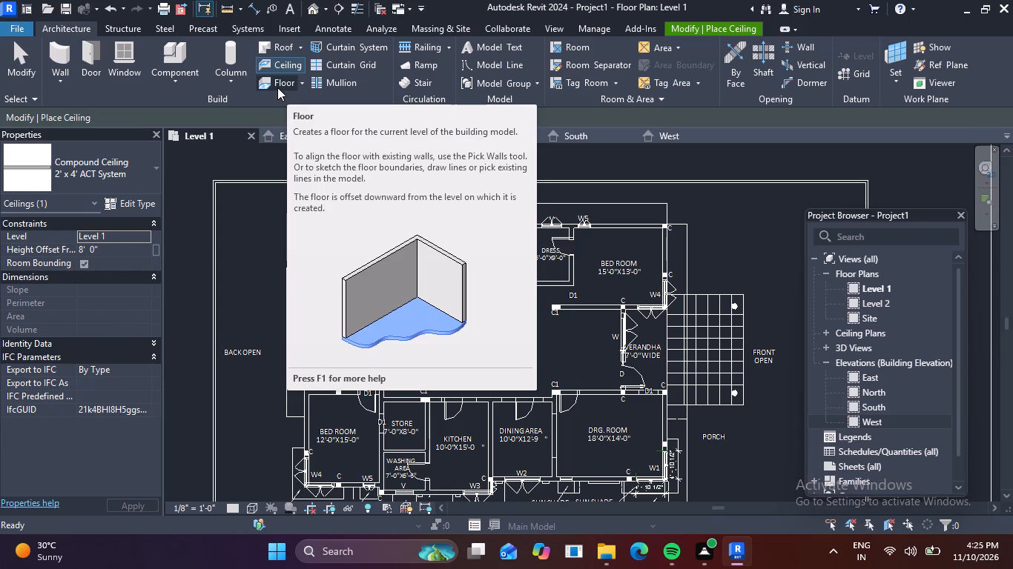
{"action": "left_click", "coordinate": [280, 64]}
{"action": "scroll", "coordinate": [298, 233], "scroll_direction": "up", "scroll_amount": 4}
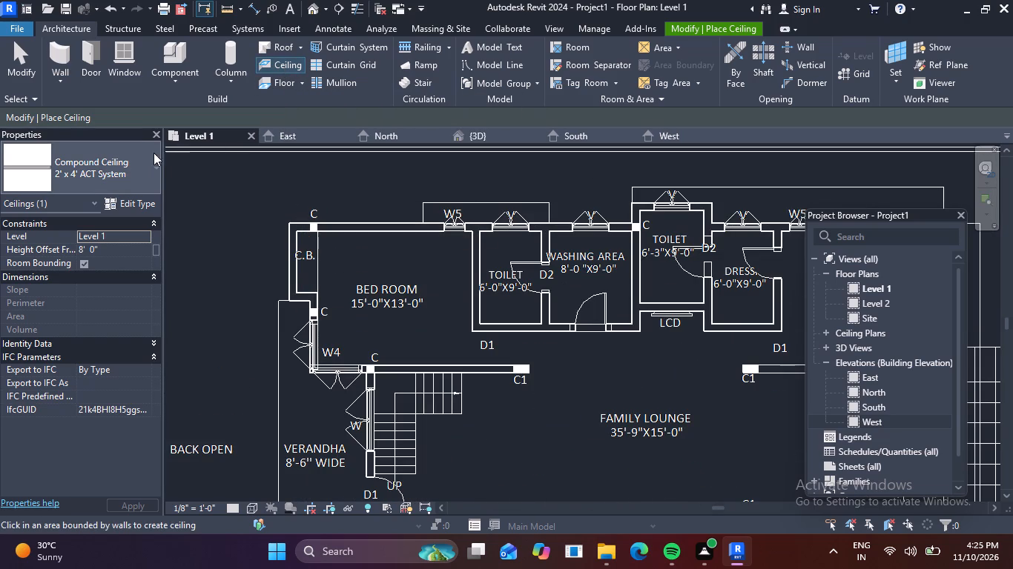
{"action": "left_click", "coordinate": [281, 65]}
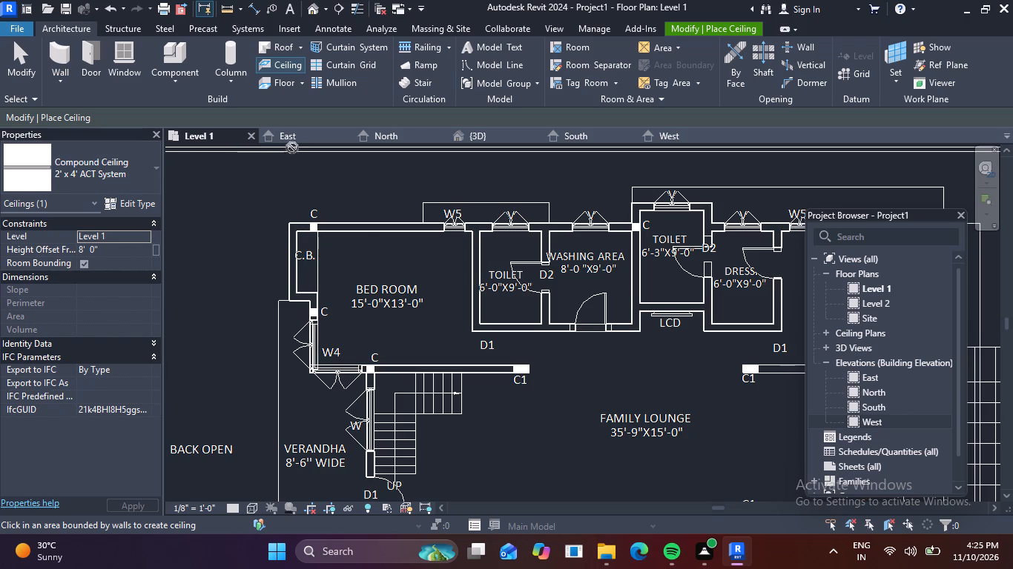
{"action": "left_click", "coordinate": [160, 170]}
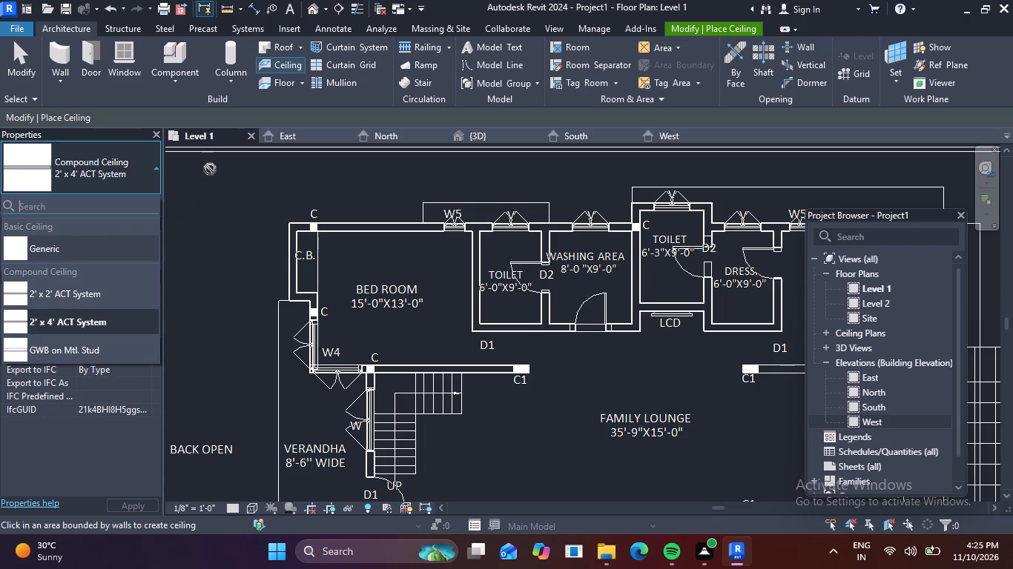
{"action": "key", "text": "Escape"}
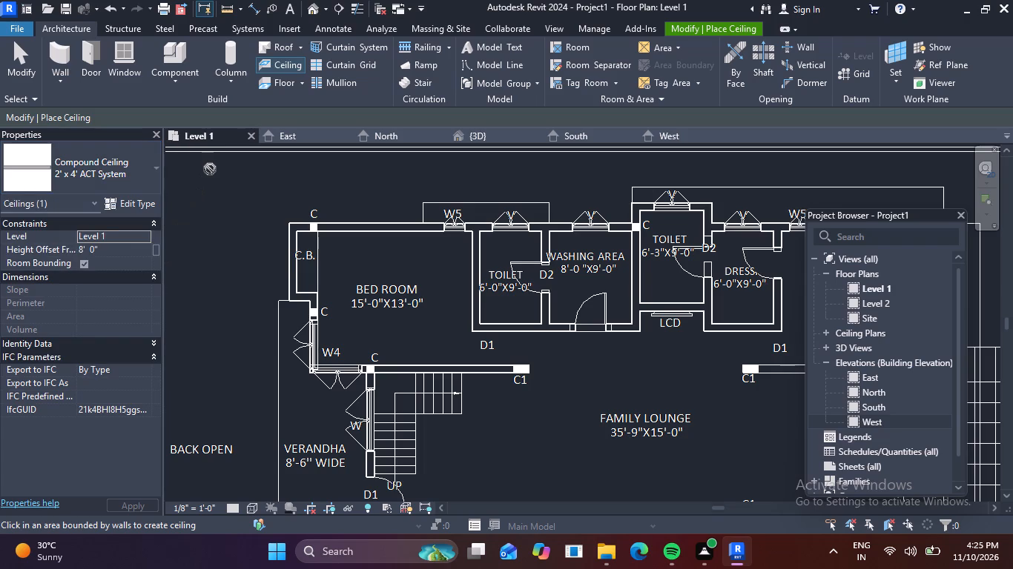
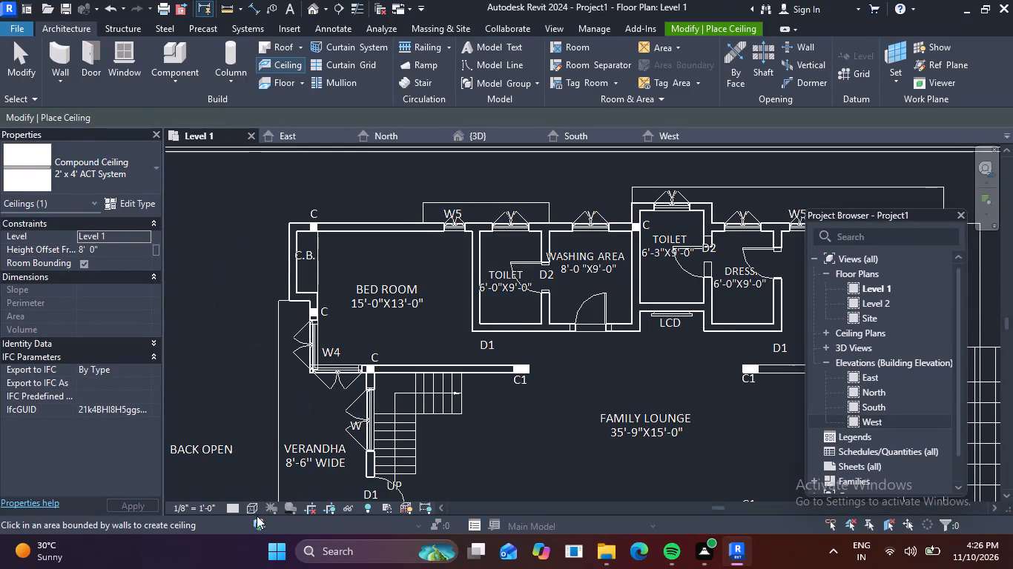
Set the Level 1 floor plan's visual style to Consistent Colors.
{"action": "left_click", "coordinate": [251, 515]}
{"action": "left_click", "coordinate": [253, 510]}
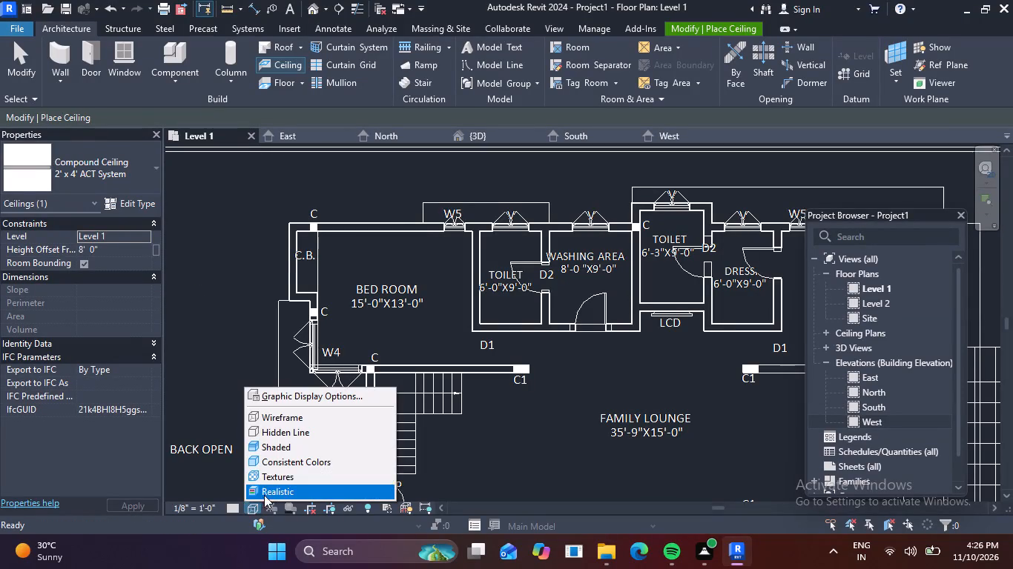
{"action": "left_click", "coordinate": [296, 464]}
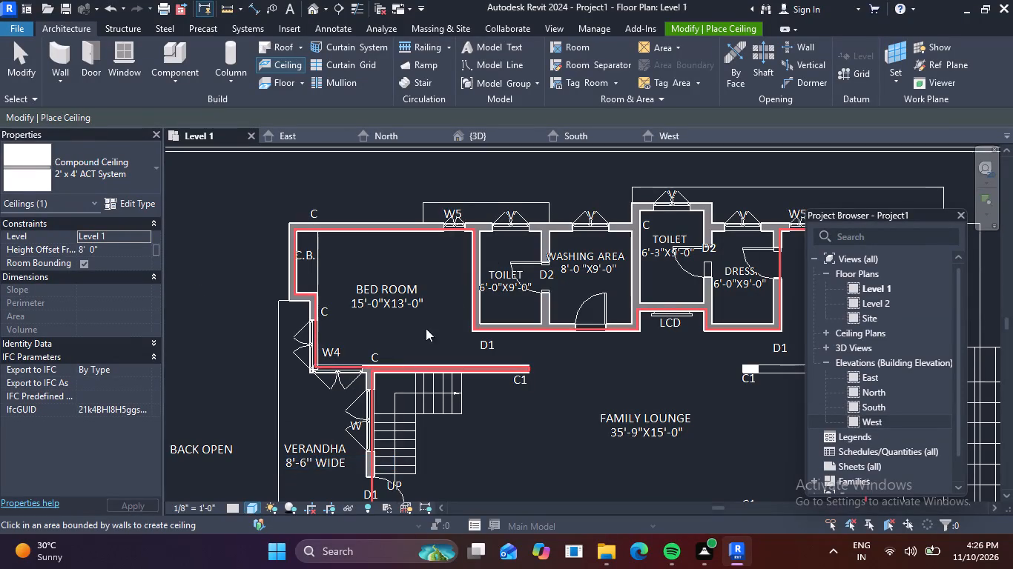
Examine the whole house in the default 3D view, reviewing its walls, windows and doors.
{"action": "left_click", "coordinate": [310, 7]}
{"action": "scroll", "coordinate": [527, 253], "scroll_direction": "down", "scroll_amount": 2}
{"action": "scroll", "coordinate": [666, 323], "scroll_direction": "up", "scroll_amount": 3}
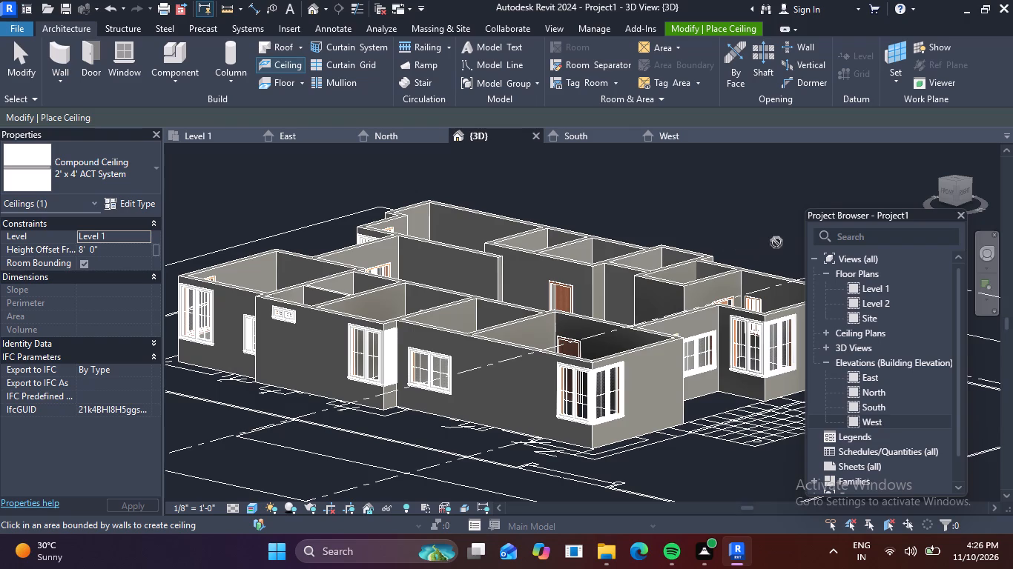
{"action": "scroll", "coordinate": [660, 307], "scroll_direction": "down", "scroll_amount": 1}
{"action": "middle_click_drag", "start_coordinate": [661, 365], "coordinate": [591, 325]}
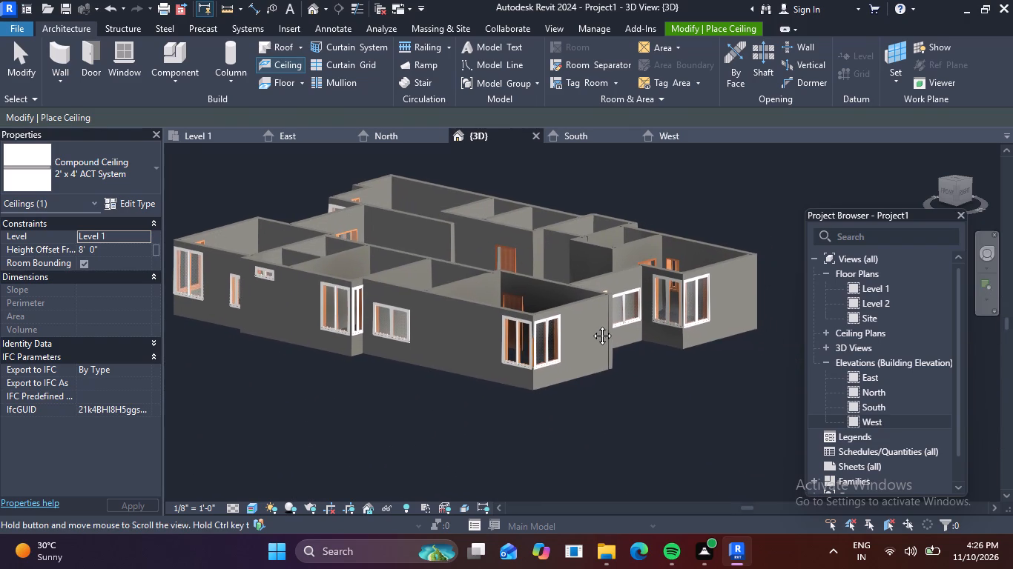
{"action": "middle_click_drag", "start_coordinate": [591, 325], "coordinate": [623, 336]}
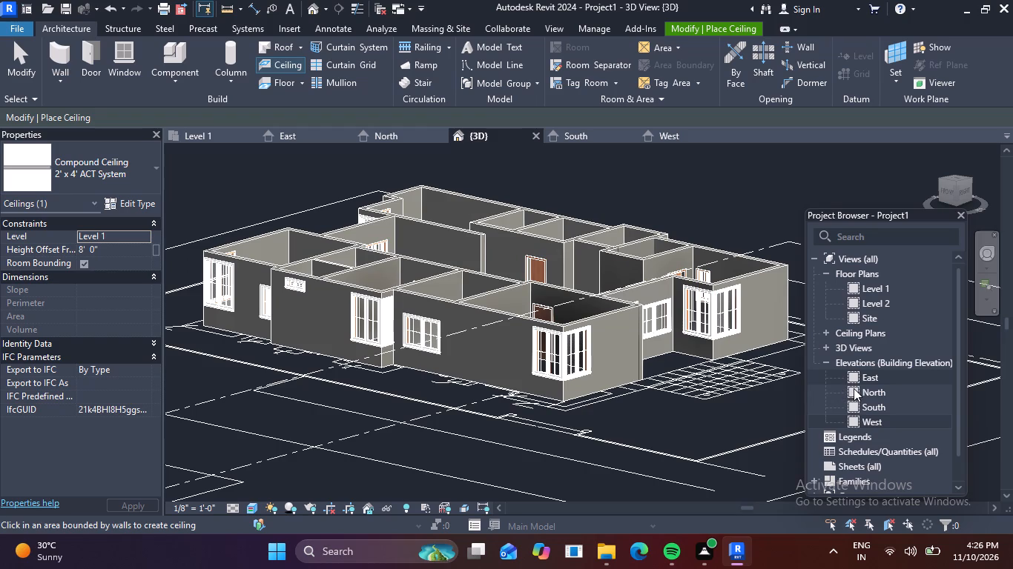
Open the North elevation, dismiss the save reminder without saving, and examine the window row against Level 1 and Level 2.
{"action": "left_click", "coordinate": [854, 388]}
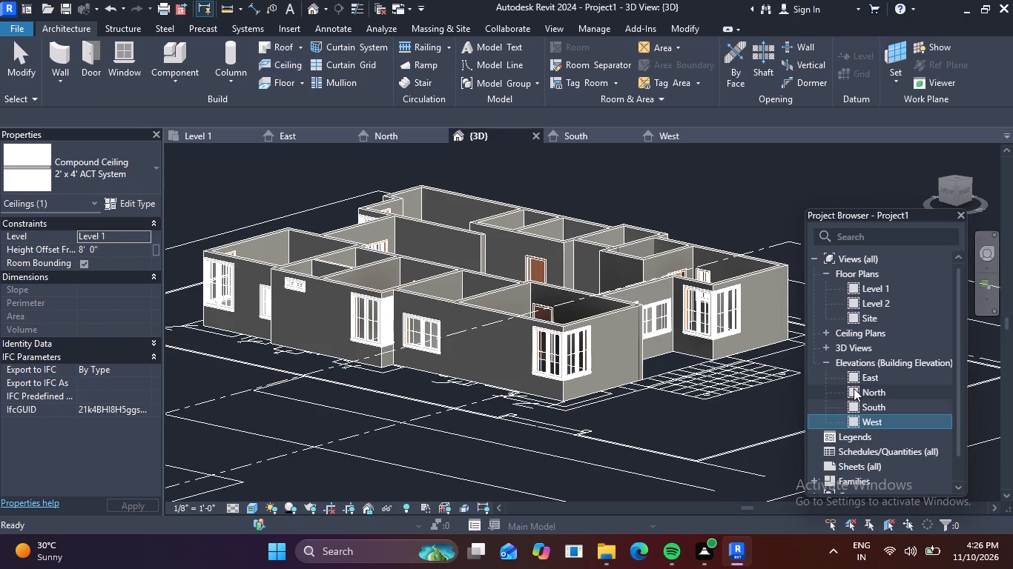
{"action": "double_click", "coordinate": [854, 388]}
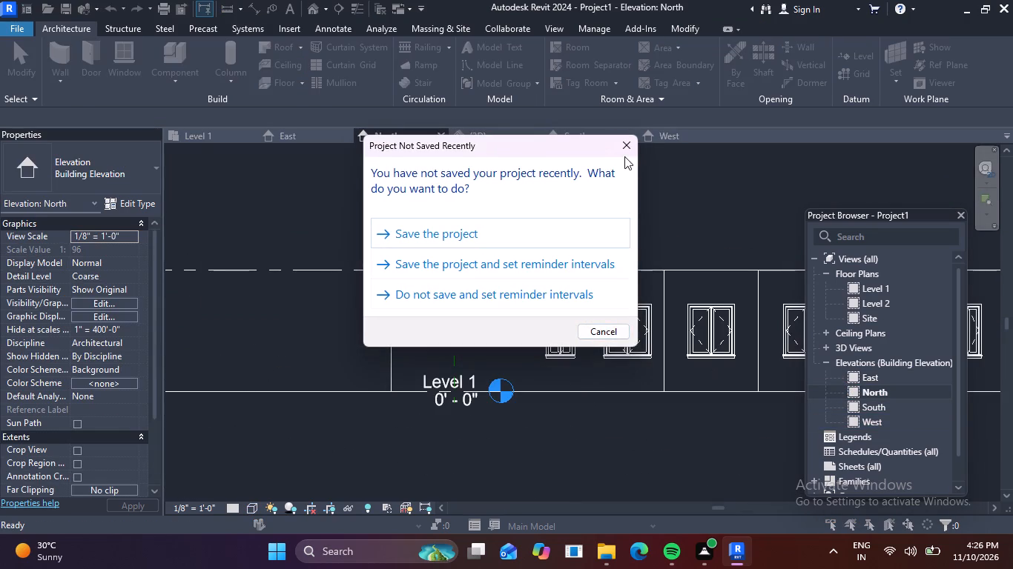
{"action": "left_click", "coordinate": [633, 143]}
{"action": "scroll", "coordinate": [618, 245], "scroll_direction": "down", "scroll_amount": 3}
{"action": "middle_click_drag", "start_coordinate": [628, 297], "coordinate": [503, 282]}
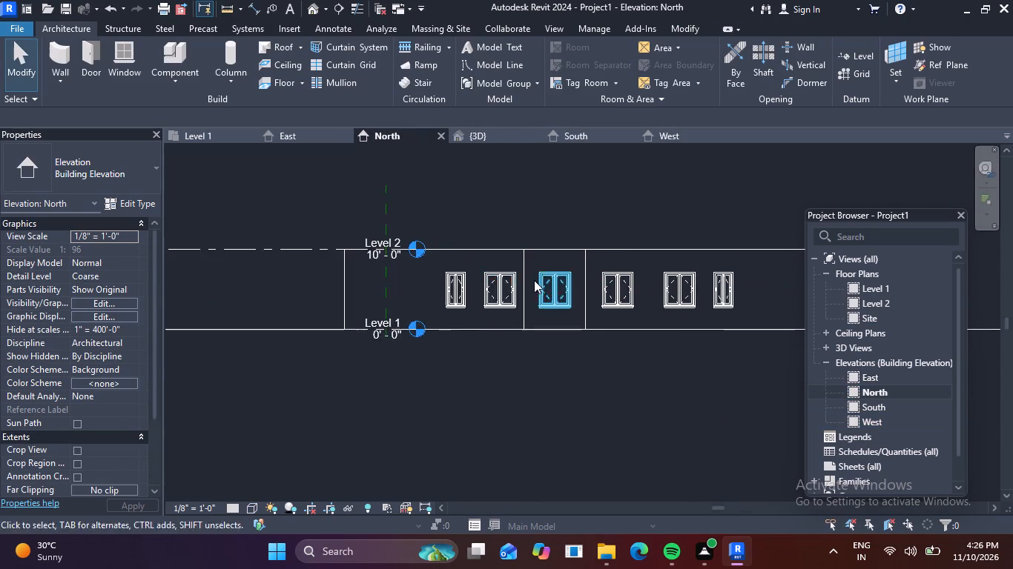
{"action": "scroll", "coordinate": [535, 281], "scroll_direction": "down", "scroll_amount": 3}
{"action": "middle_click_drag", "start_coordinate": [596, 298], "coordinate": [526, 296]}
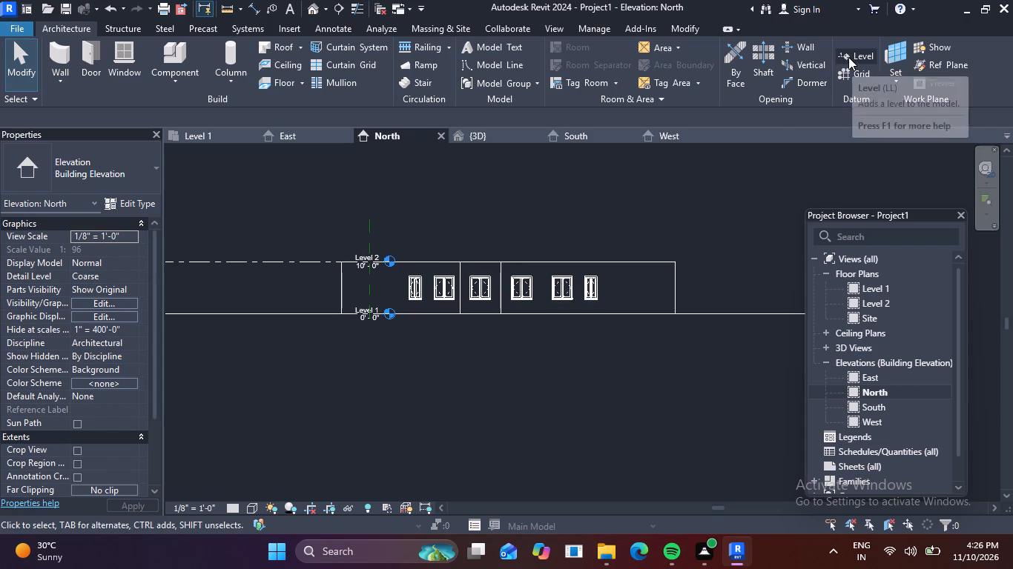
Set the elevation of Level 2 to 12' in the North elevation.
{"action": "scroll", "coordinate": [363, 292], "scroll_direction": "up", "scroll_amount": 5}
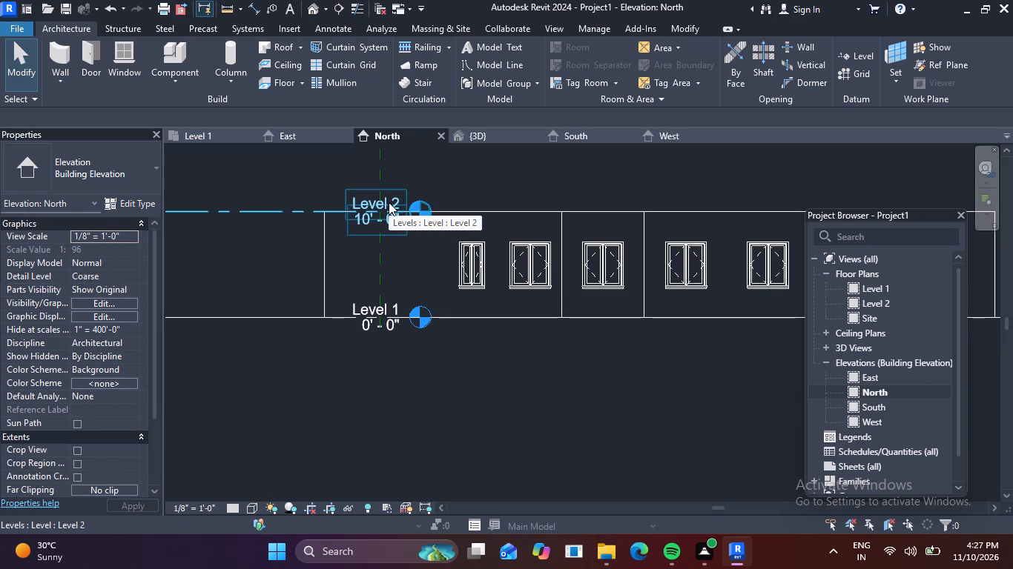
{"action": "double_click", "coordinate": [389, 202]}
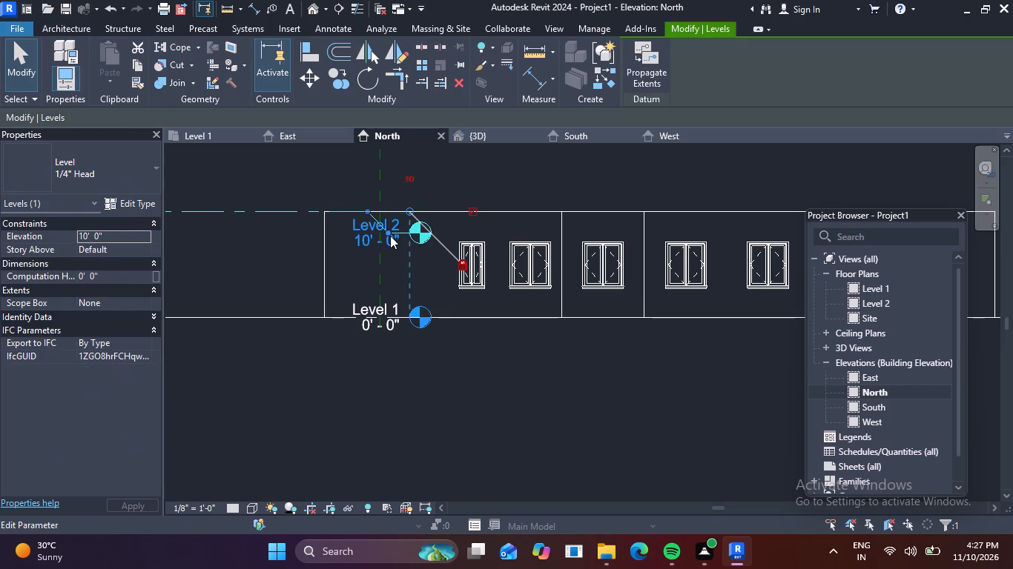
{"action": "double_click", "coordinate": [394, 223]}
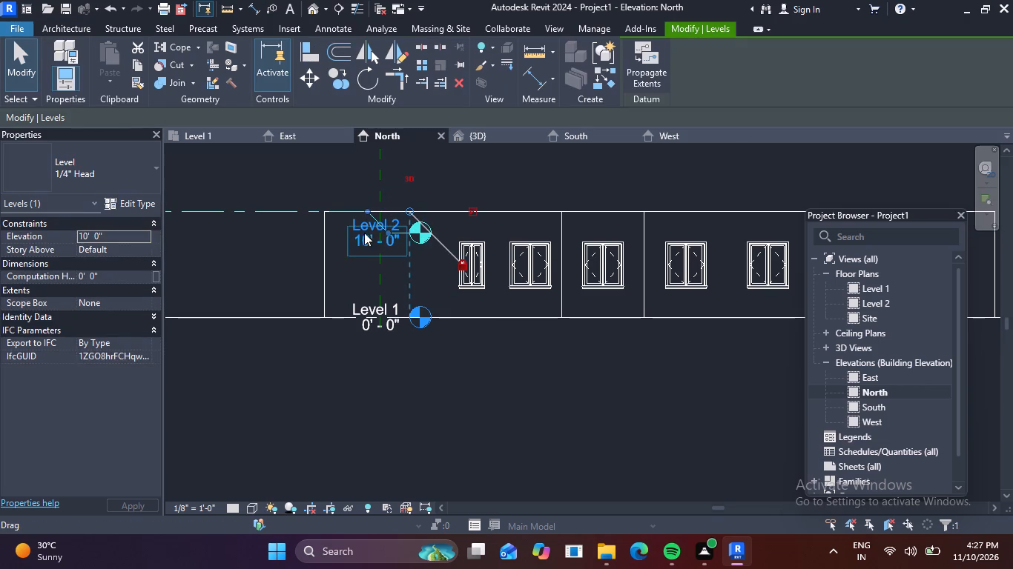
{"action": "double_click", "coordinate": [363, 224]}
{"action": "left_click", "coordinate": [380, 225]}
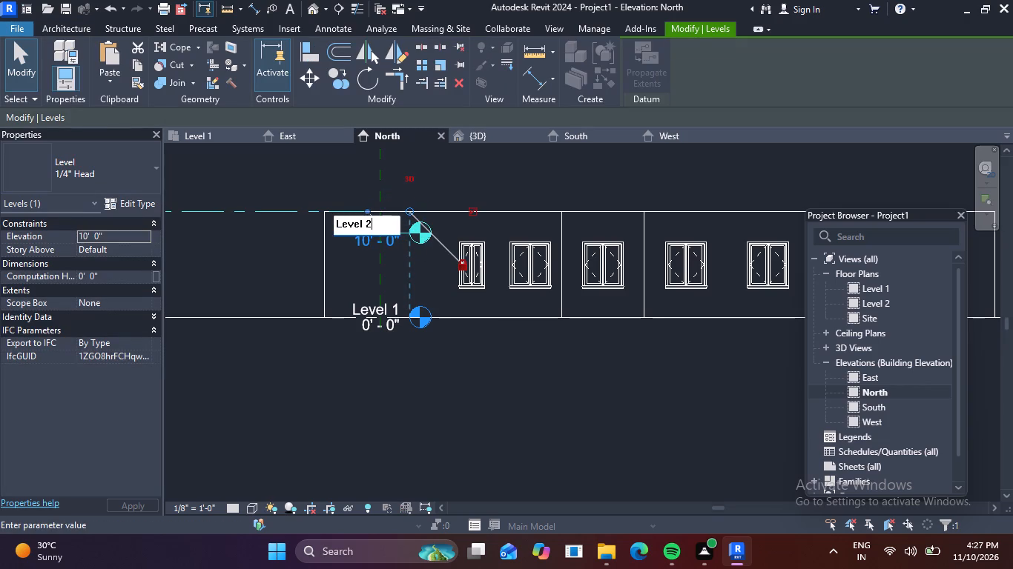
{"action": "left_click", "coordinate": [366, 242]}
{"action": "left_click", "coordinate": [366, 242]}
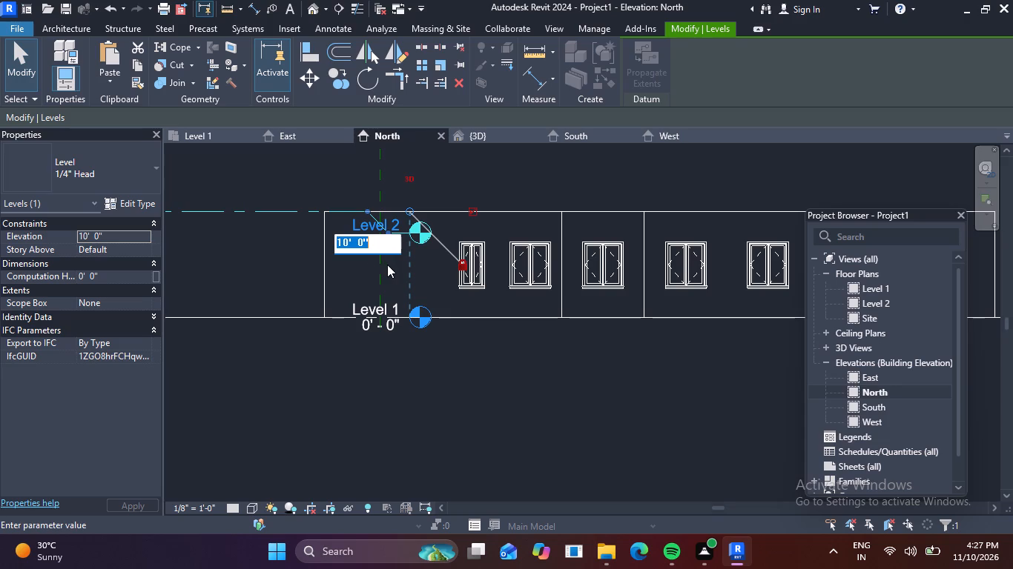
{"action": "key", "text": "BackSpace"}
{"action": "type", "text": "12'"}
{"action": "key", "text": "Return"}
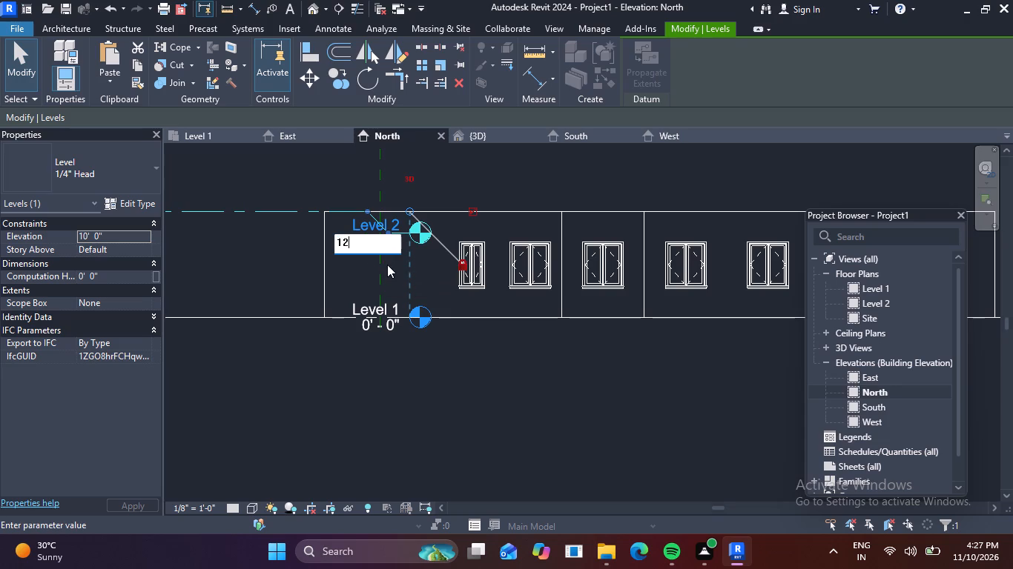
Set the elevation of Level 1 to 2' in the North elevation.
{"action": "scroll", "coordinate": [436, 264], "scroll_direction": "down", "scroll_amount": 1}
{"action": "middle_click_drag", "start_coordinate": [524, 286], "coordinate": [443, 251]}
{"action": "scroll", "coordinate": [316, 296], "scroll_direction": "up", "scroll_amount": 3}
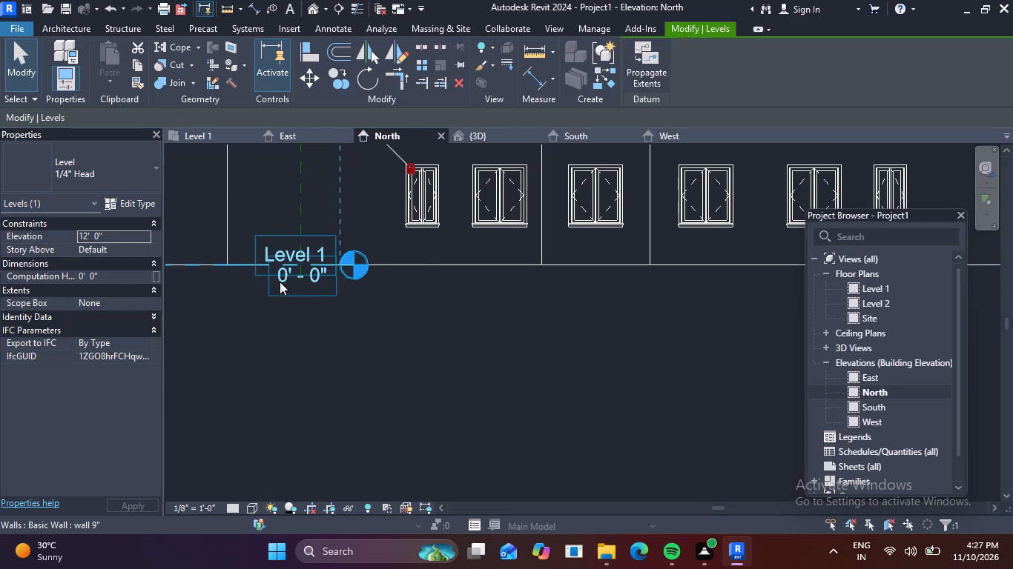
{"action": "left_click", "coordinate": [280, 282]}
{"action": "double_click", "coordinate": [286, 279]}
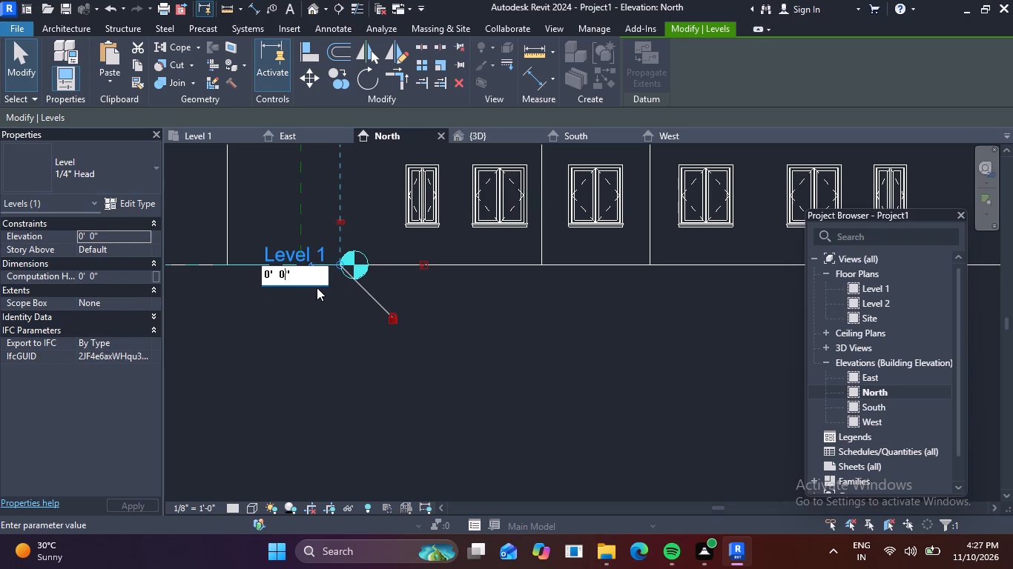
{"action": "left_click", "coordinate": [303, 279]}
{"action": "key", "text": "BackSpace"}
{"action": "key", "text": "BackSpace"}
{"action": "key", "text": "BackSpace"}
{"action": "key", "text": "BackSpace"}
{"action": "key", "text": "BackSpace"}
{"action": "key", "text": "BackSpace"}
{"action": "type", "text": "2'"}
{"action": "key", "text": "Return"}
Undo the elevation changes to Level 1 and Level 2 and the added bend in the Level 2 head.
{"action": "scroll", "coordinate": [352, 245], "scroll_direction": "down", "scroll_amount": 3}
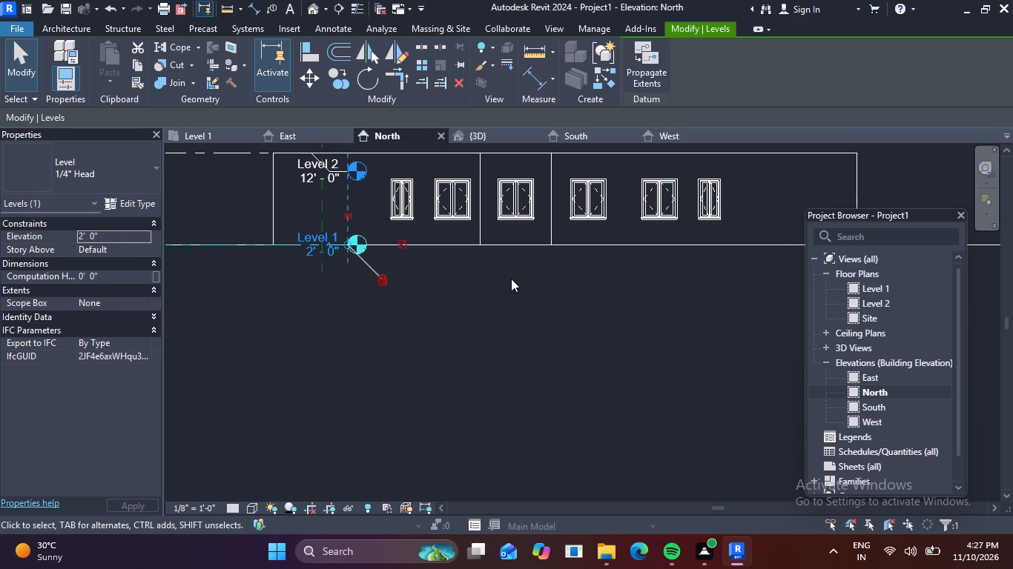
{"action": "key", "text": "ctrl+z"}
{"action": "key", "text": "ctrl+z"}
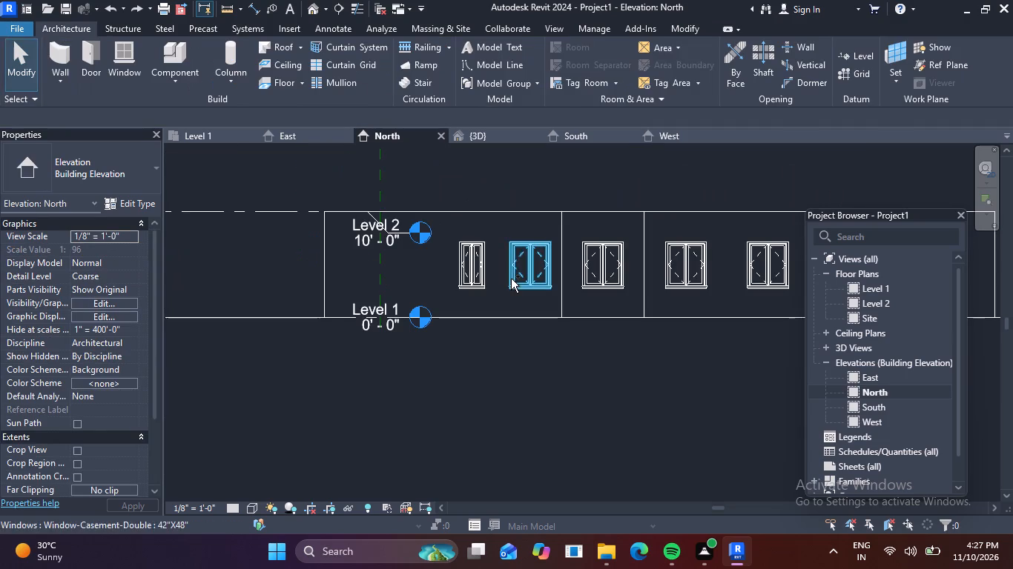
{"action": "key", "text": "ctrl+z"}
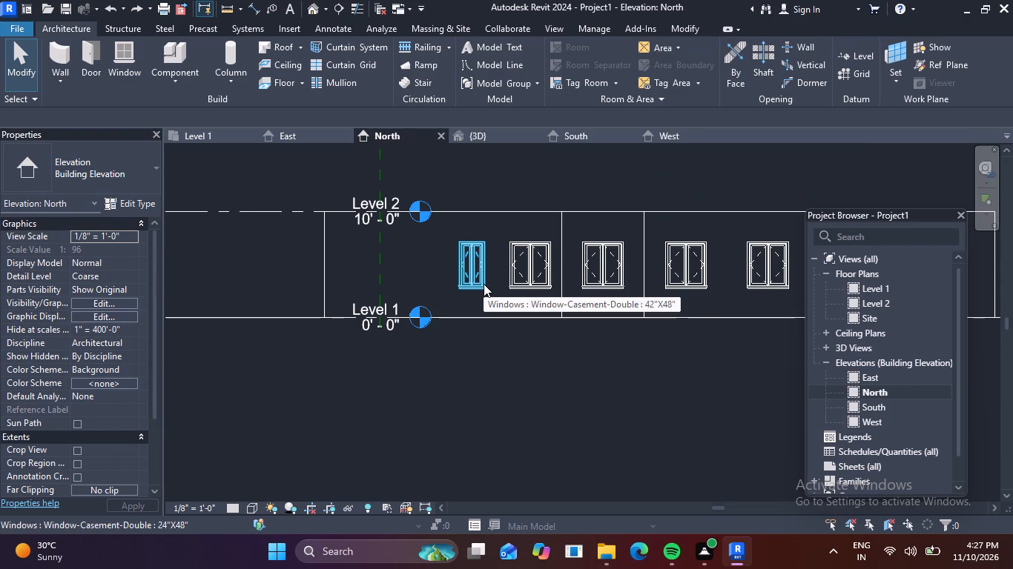
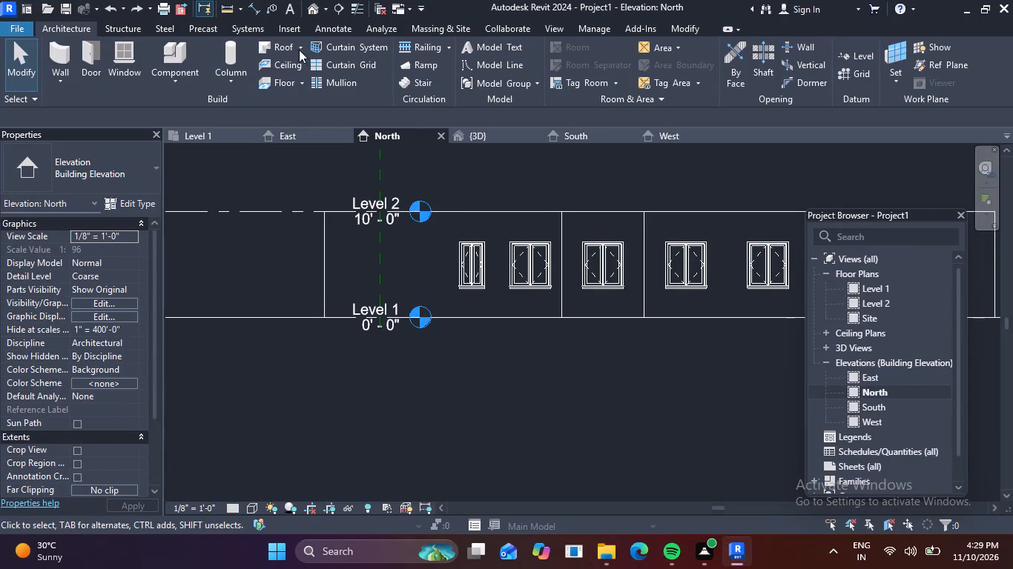
Start an architectural floor and open the Level 1 floor plan for sketching its boundary.
{"action": "left_click", "coordinate": [286, 79]}
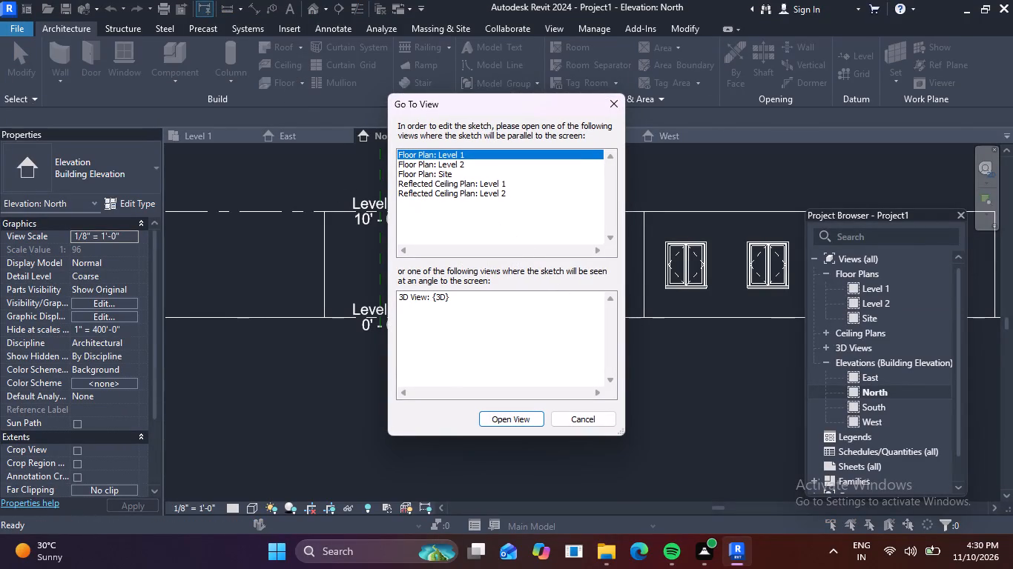
{"action": "left_click", "coordinate": [618, 105]}
{"action": "left_click", "coordinate": [294, 80]}
{"action": "left_click", "coordinate": [512, 421]}
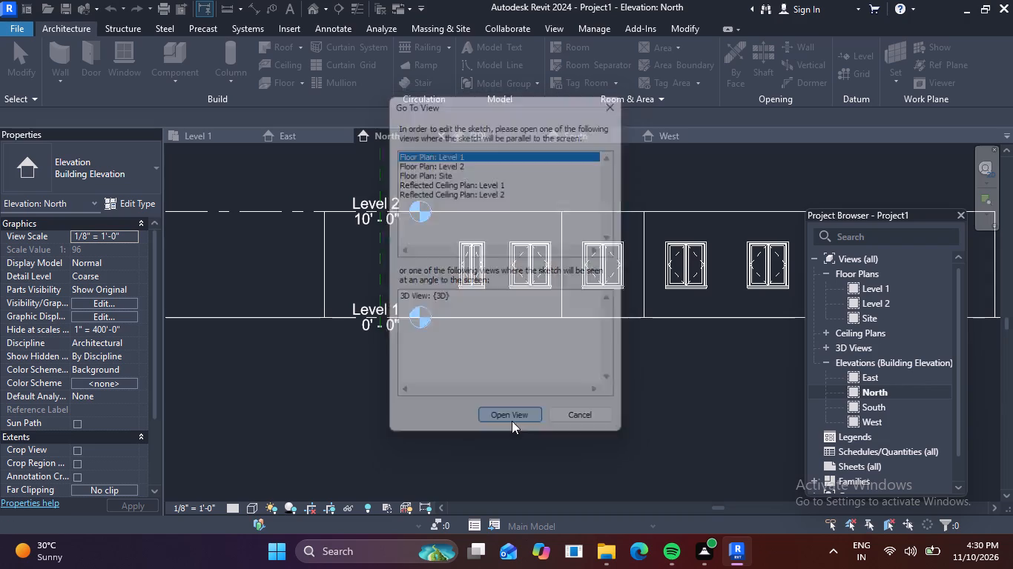
Set the Level 1 plan's visual style to Realistic.
{"action": "scroll", "coordinate": [572, 353], "scroll_direction": "down", "scroll_amount": 7}
{"action": "middle_click_drag", "start_coordinate": [595, 413], "coordinate": [465, 302]}
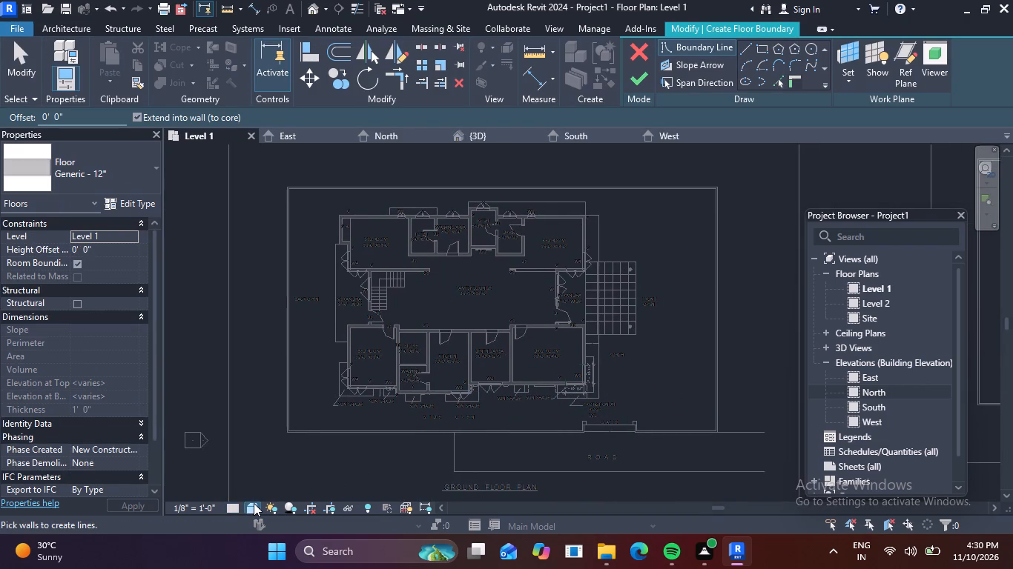
{"action": "left_click", "coordinate": [255, 508]}
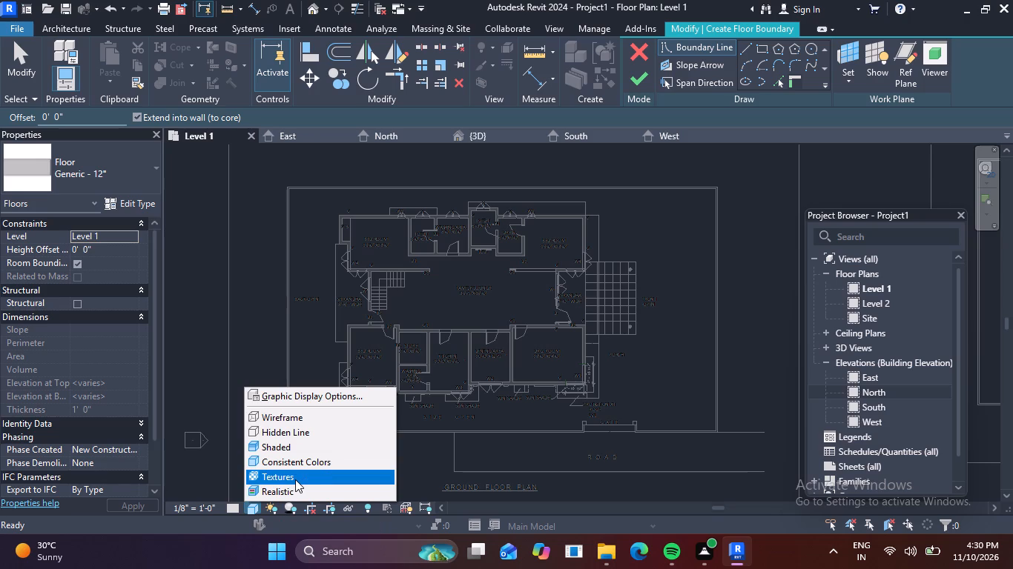
{"action": "left_click", "coordinate": [291, 490]}
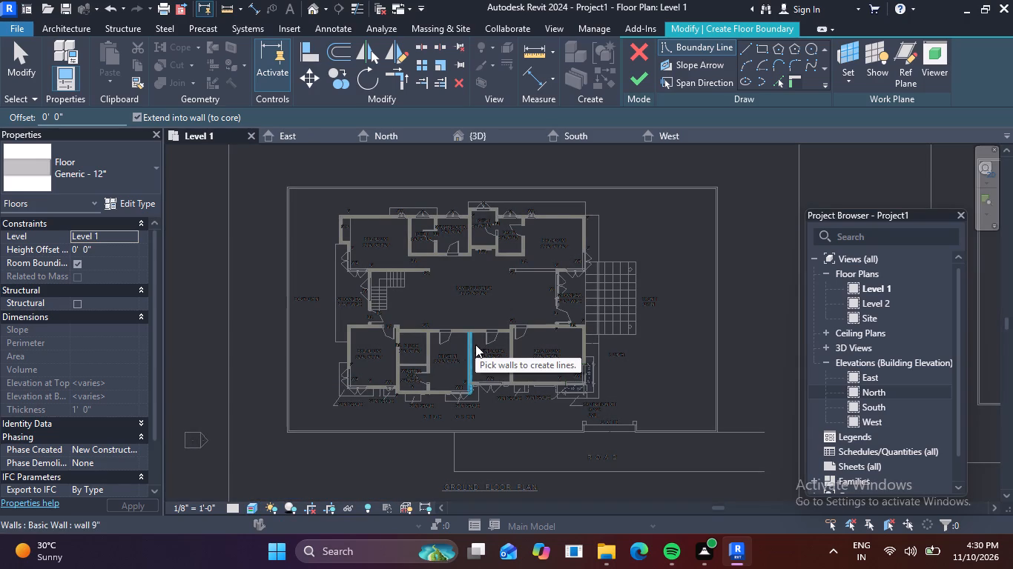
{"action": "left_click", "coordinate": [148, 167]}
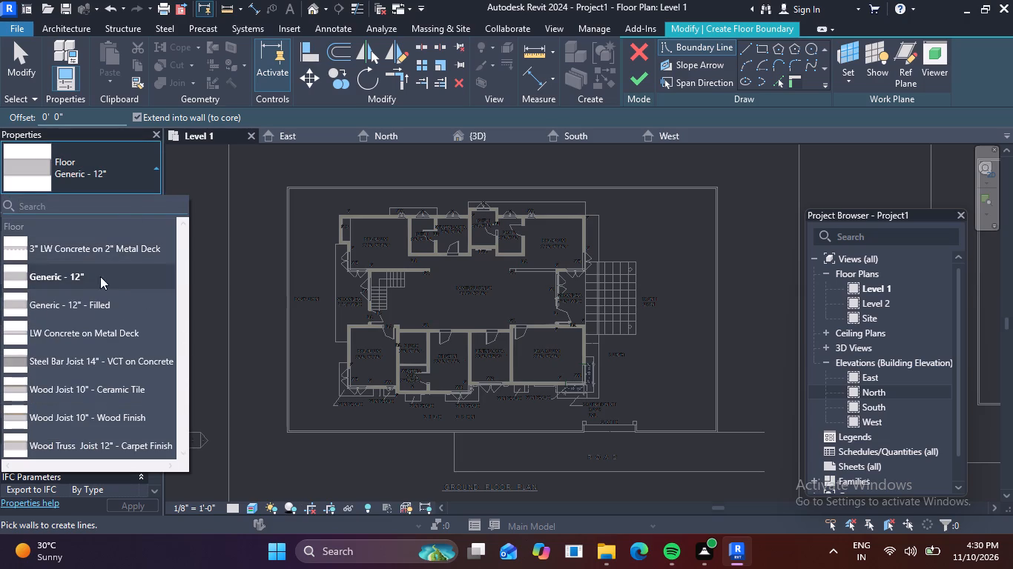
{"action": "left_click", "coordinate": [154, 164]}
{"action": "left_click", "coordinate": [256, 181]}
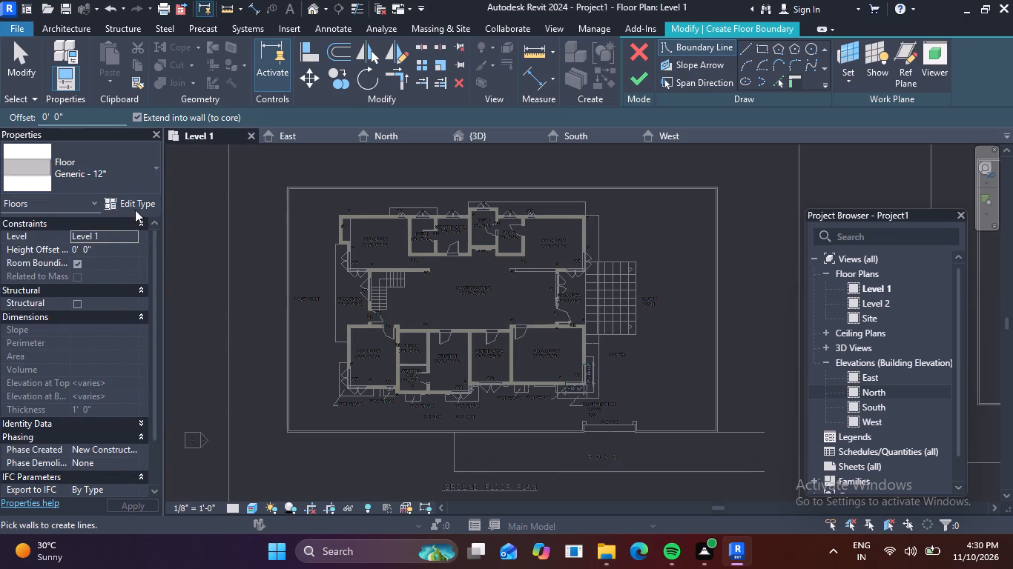
Duplicate the Generic - 12" floor type under the name slab 6".
{"action": "left_click", "coordinate": [137, 204]}
{"action": "left_click", "coordinate": [620, 92]}
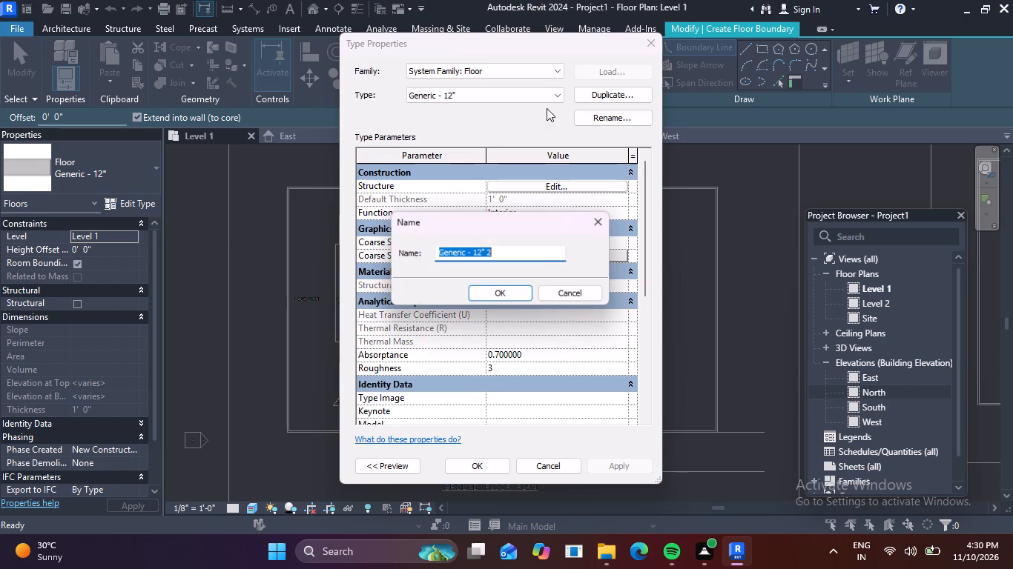
{"action": "left_click", "coordinate": [512, 259]}
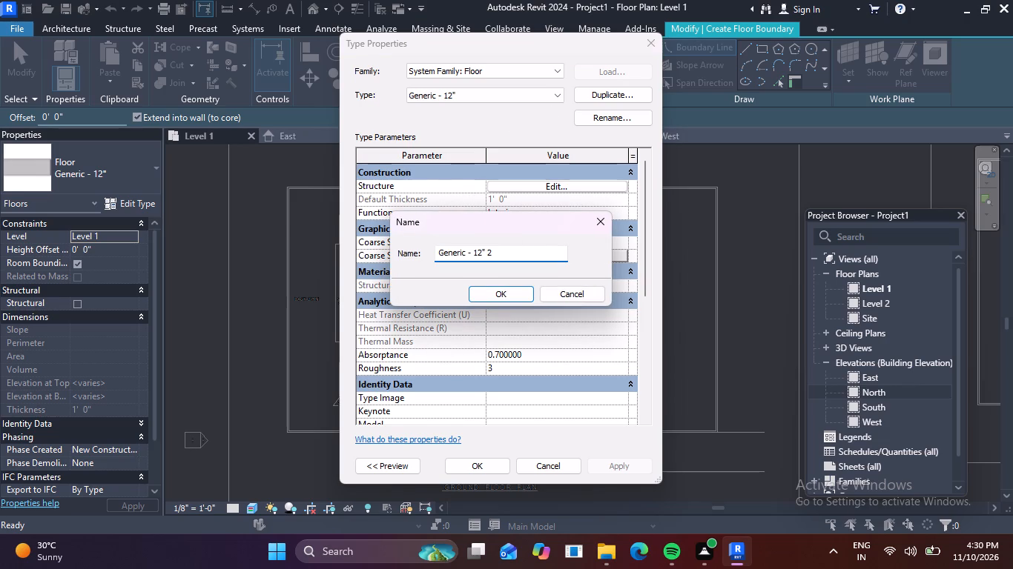
{"action": "key", "text": "BackSpace"}
{"action": "key", "text": "BackSpace"}
{"action": "key", "text": "BackSpace"}
{"action": "key", "text": "BackSpace"}
{"action": "key", "text": "BackSpace"}
{"action": "key", "text": "BackSpace"}
{"action": "key", "text": "BackSpace"}
{"action": "key", "text": "BackSpace"}
{"action": "key", "text": "BackSpace"}
{"action": "key", "text": "BackSpace"}
{"action": "key", "text": "BackSpace"}
{"action": "key", "text": "BackSpace"}
{"action": "key", "text": "BackSpace"}
{"action": "key", "text": "BackSpace"}
{"action": "key", "text": "BackSpace"}
{"action": "key", "text": "BackSpace"}
{"action": "key", "text": "BackSpace"}
{"action": "key", "text": "BackSpace"}
{"action": "key", "text": "BackSpace"}
{"action": "key", "text": "BackSpace"}
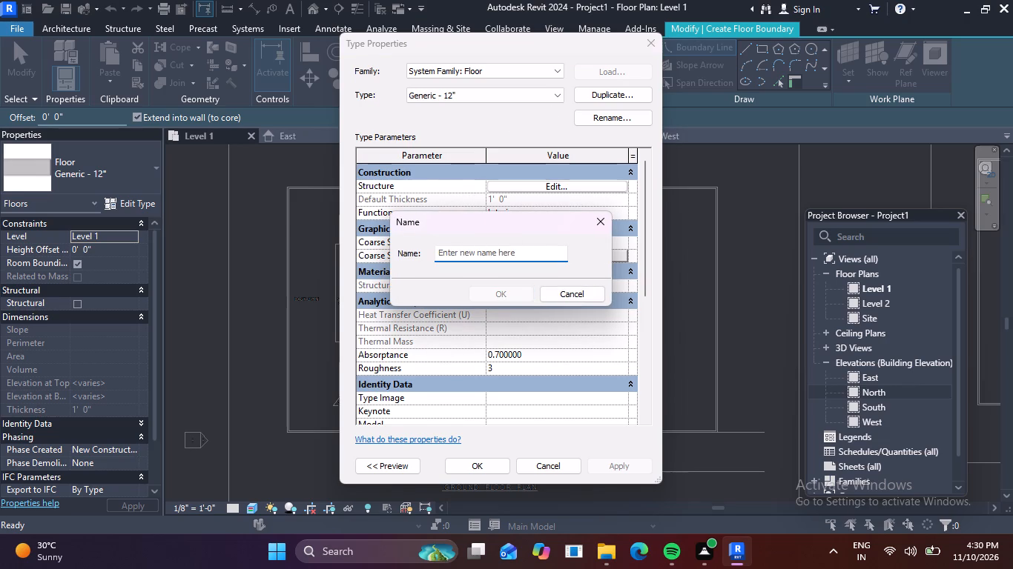
{"action": "type", "text": "slab"}
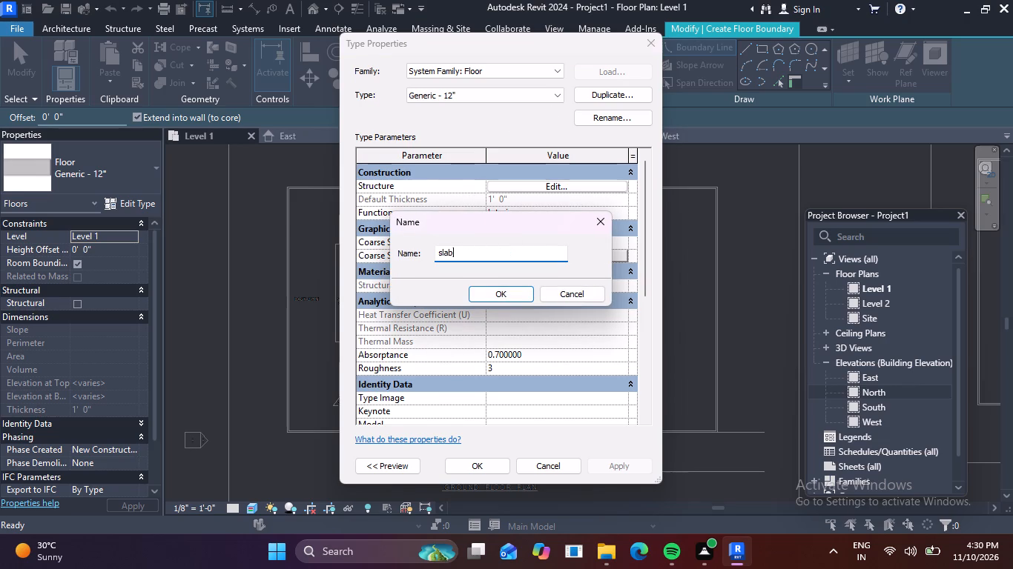
{"action": "key", "text": "space"}
{"action": "type", "text": "6\""}
{"action": "left_click", "coordinate": [509, 294]}
Set the structure layer thickness of the slab 6" floor type to 6" and apply the type.
{"action": "left_click", "coordinate": [564, 184]}
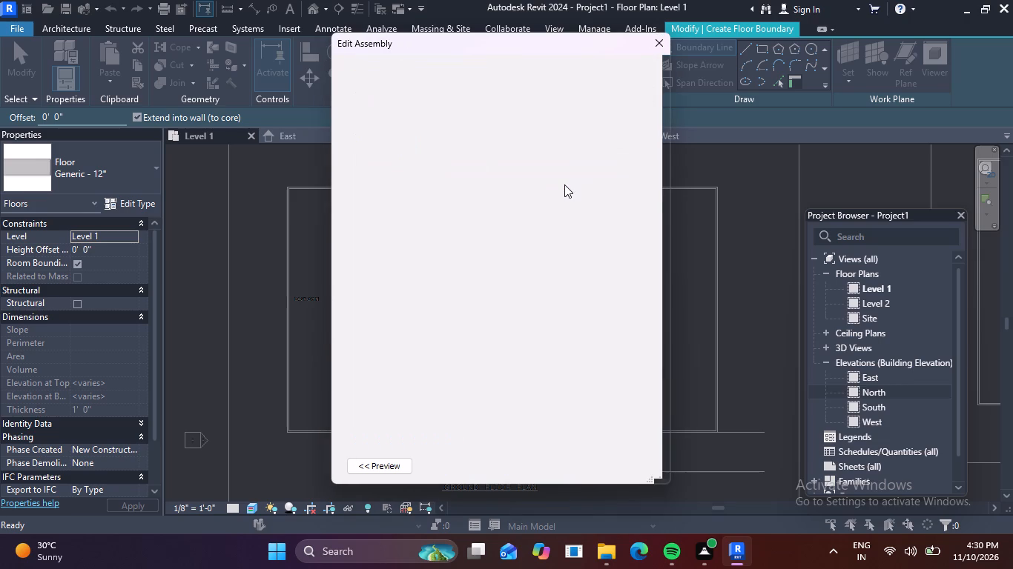
{"action": "left_click", "coordinate": [511, 218]}
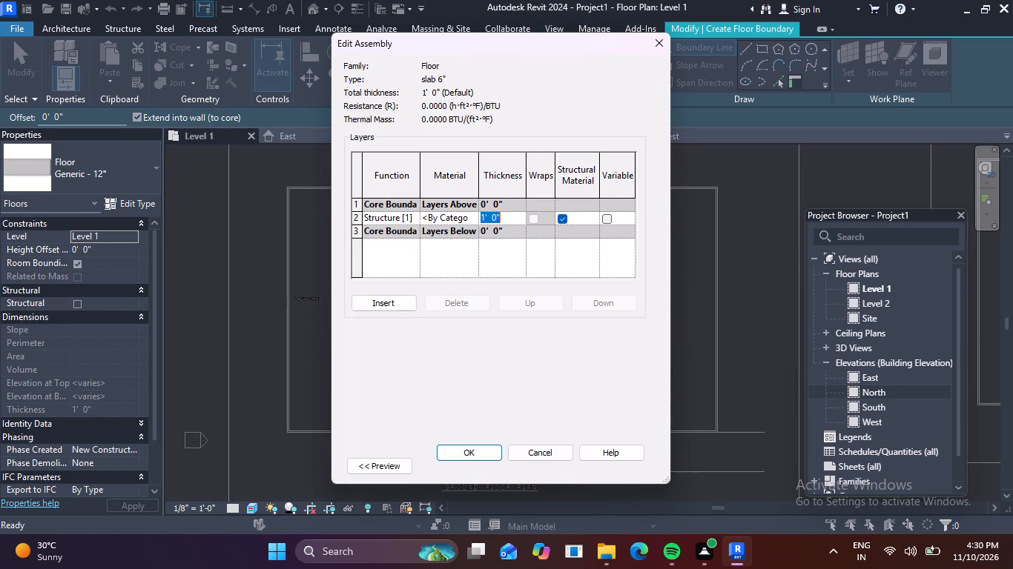
{"action": "key", "text": "BackSpace"}
{"action": "type", "text": "6\""}
{"action": "key", "text": "Return"}
{"action": "left_click", "coordinate": [473, 451]}
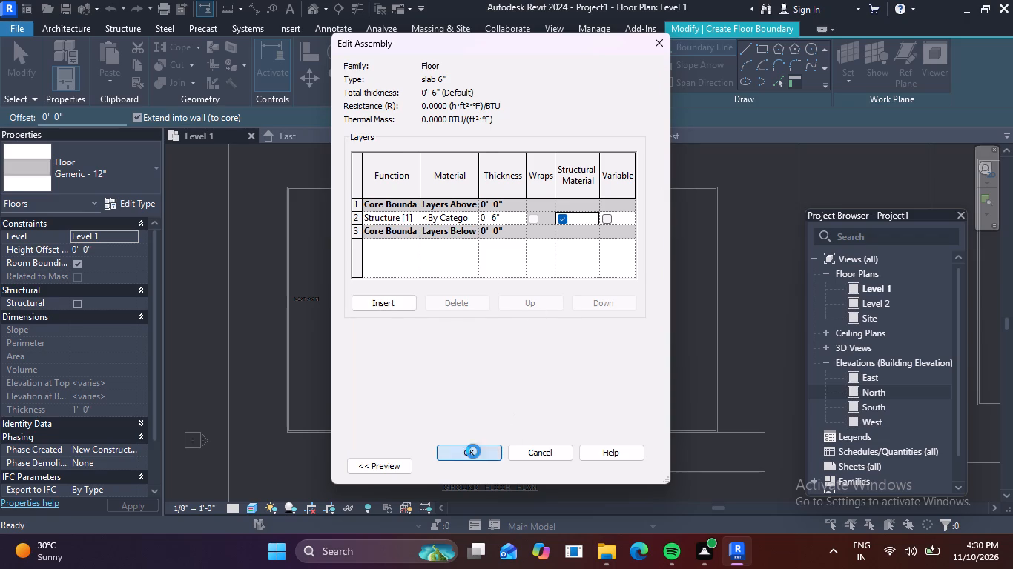
{"action": "left_click", "coordinate": [481, 465]}
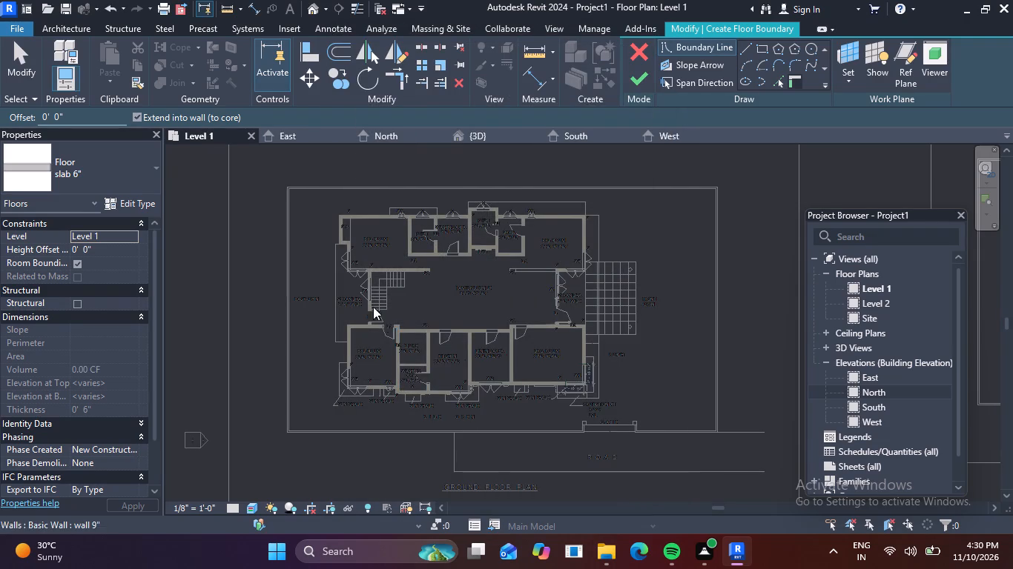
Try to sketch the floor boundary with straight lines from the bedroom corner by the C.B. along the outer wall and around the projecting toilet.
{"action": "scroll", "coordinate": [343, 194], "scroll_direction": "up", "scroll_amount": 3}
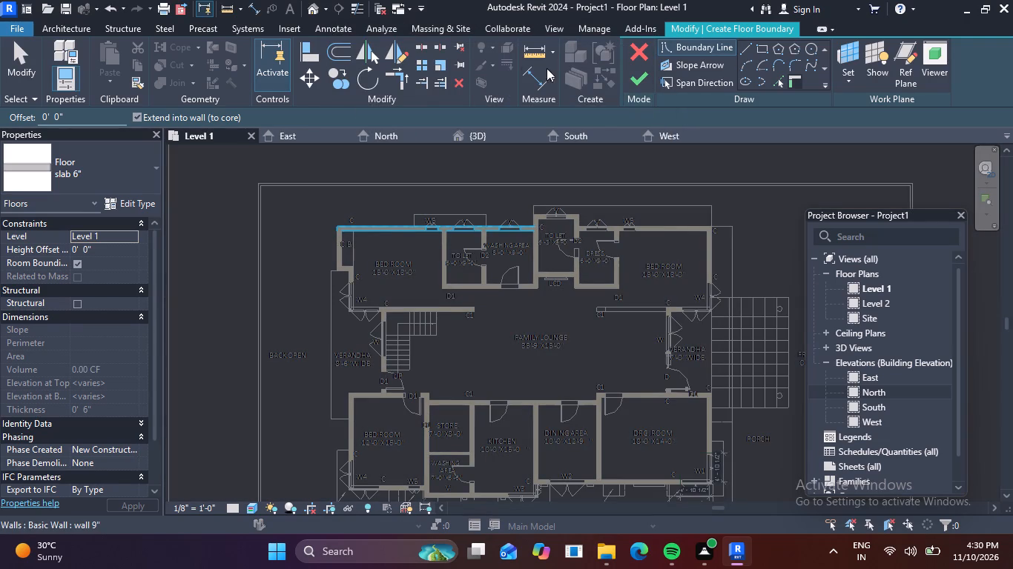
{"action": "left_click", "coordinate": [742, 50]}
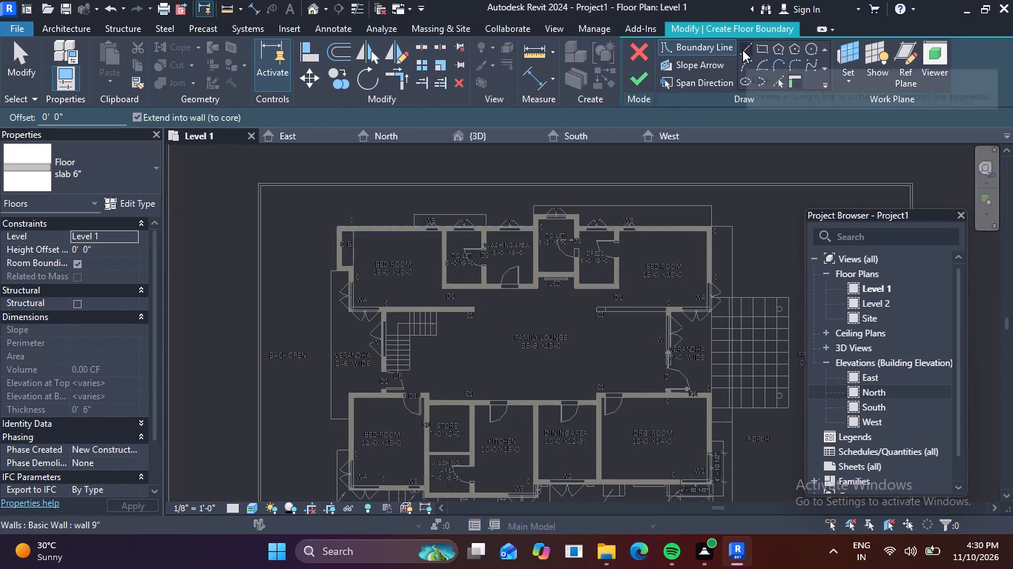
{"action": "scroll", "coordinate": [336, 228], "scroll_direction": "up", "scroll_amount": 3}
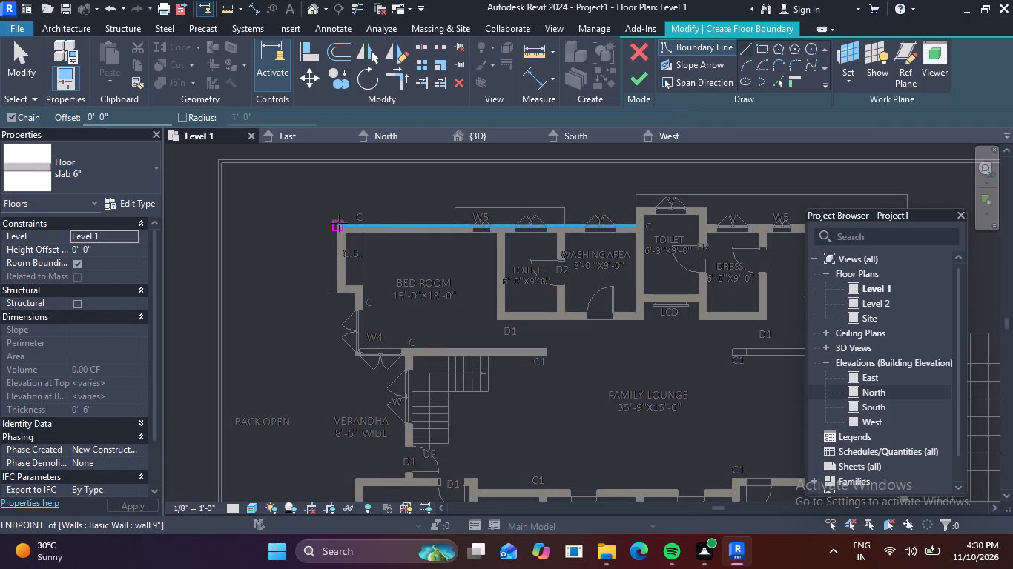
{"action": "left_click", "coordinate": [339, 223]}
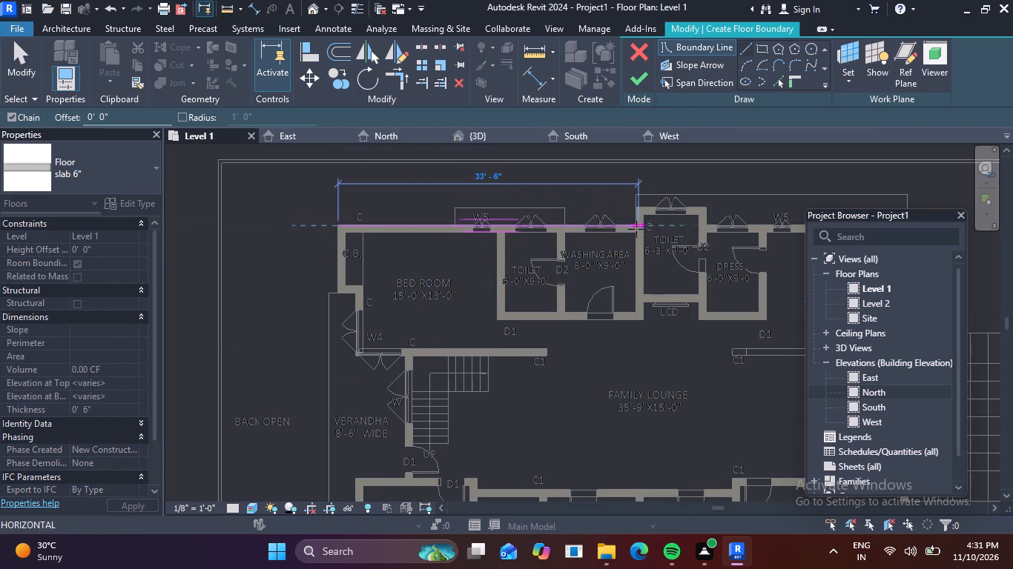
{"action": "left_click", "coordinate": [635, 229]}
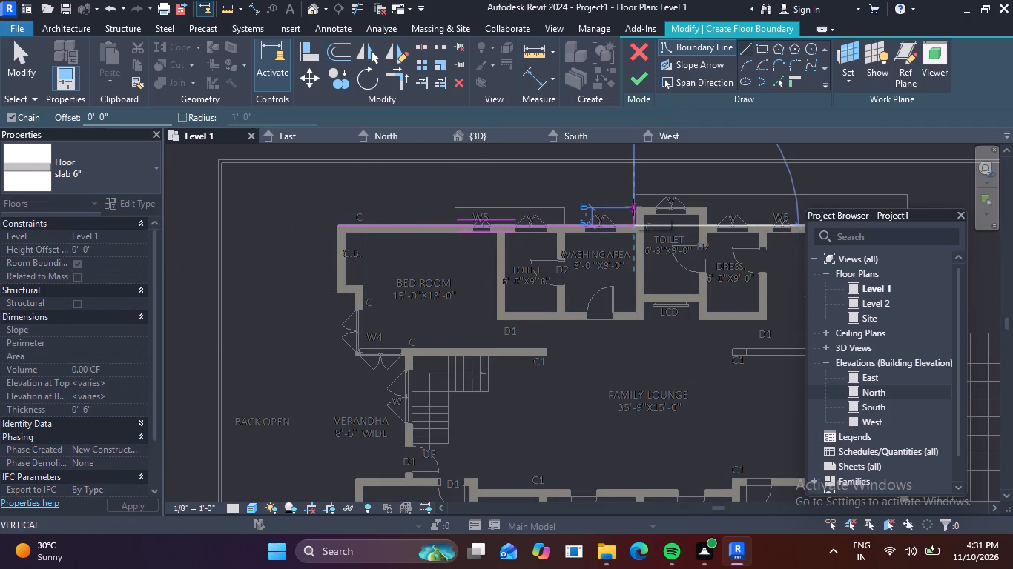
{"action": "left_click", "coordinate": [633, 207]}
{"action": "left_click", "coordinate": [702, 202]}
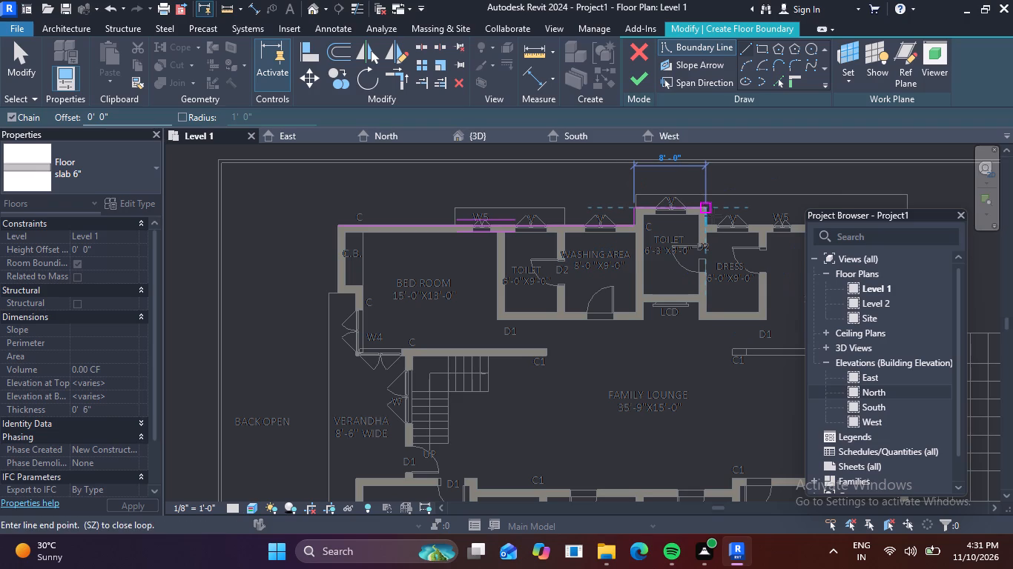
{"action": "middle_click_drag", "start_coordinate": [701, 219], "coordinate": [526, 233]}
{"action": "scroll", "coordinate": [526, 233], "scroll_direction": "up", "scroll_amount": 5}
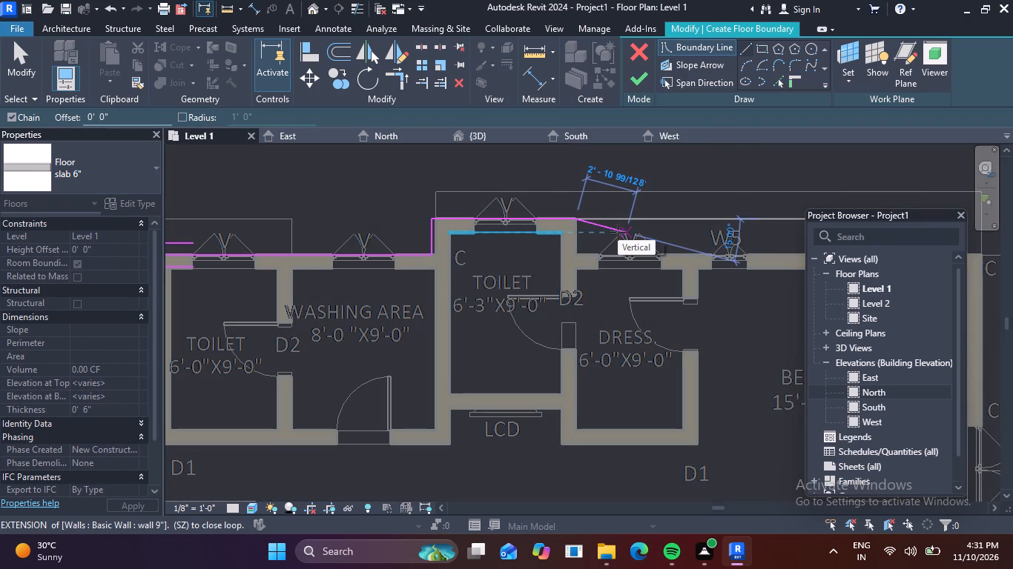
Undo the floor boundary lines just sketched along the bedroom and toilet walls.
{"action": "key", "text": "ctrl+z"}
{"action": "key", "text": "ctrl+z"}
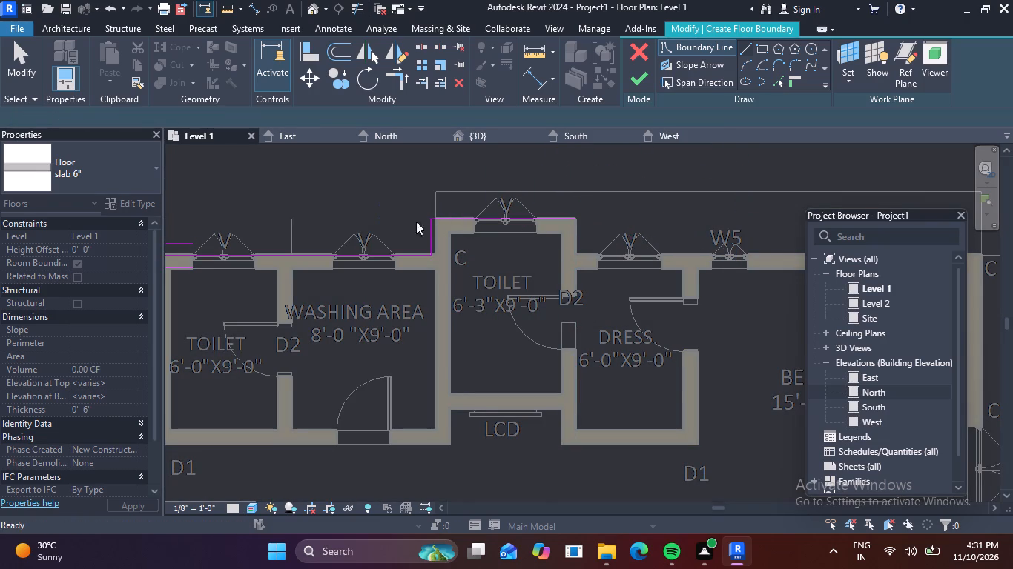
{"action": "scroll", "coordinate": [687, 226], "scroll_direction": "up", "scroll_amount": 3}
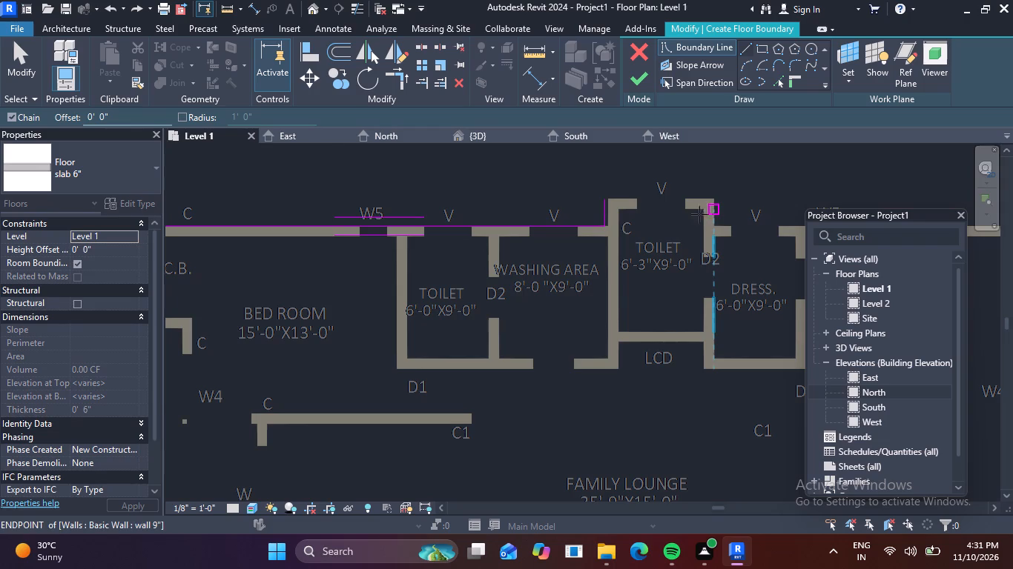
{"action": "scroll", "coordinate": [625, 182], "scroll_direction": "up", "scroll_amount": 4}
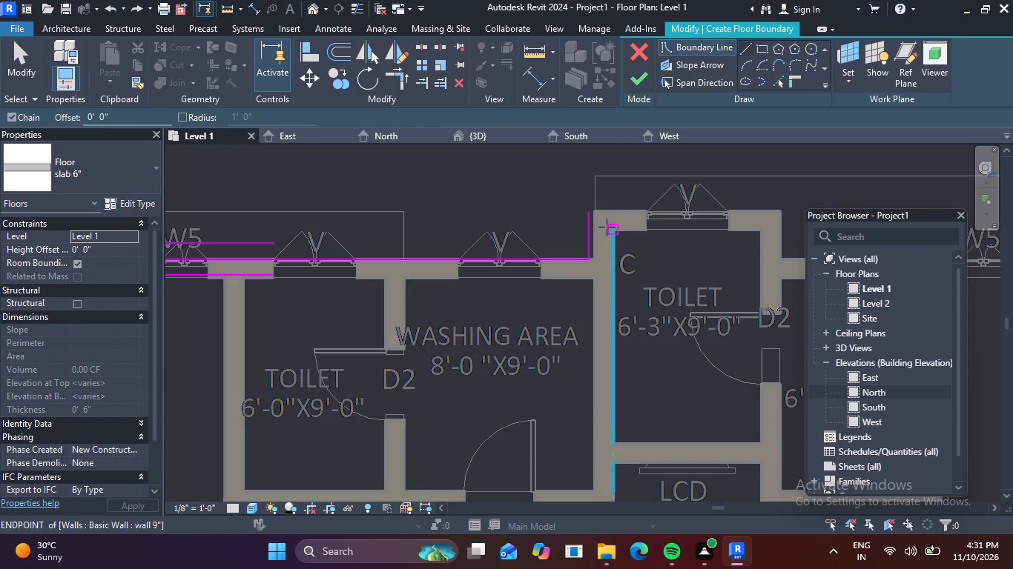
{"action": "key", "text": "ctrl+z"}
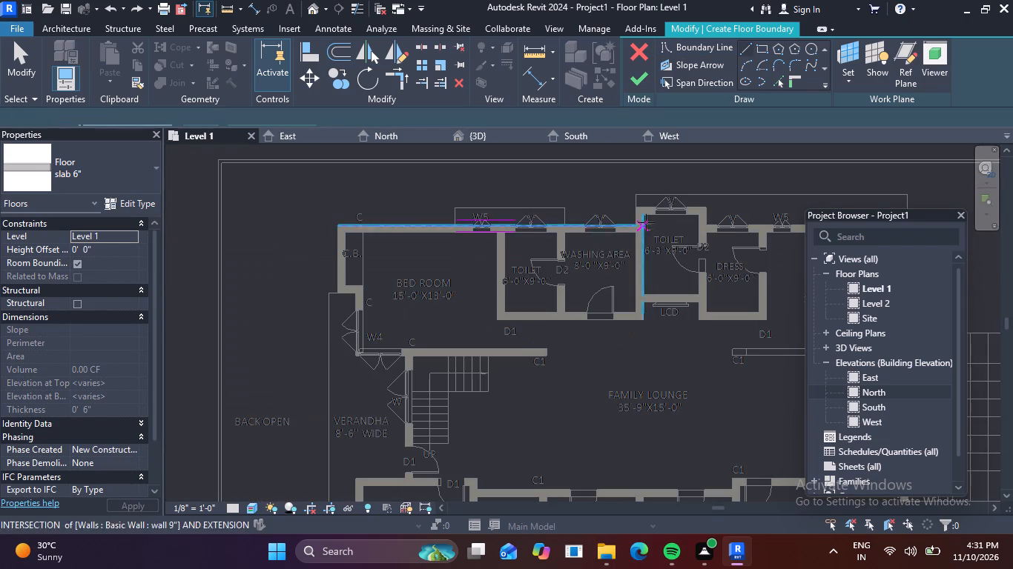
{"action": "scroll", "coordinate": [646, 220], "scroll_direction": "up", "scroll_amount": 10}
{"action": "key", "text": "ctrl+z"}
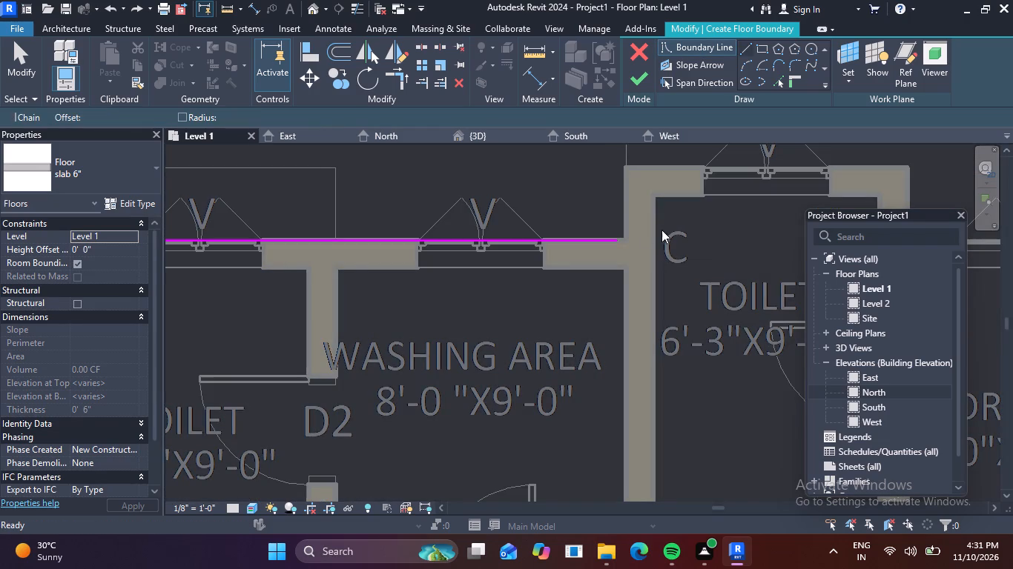
Sketch the floor boundary from the bedroom corner by the C.B. along the outer wall to the projecting toilet's side wall.
{"action": "scroll", "coordinate": [451, 251], "scroll_direction": "down", "scroll_amount": 2}
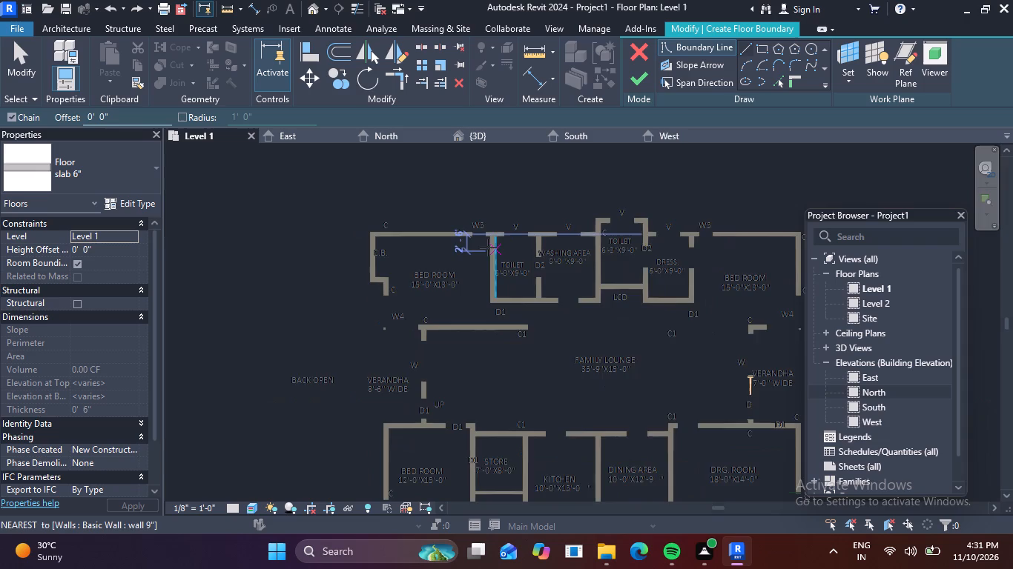
{"action": "scroll", "coordinate": [365, 233], "scroll_direction": "up", "scroll_amount": 9}
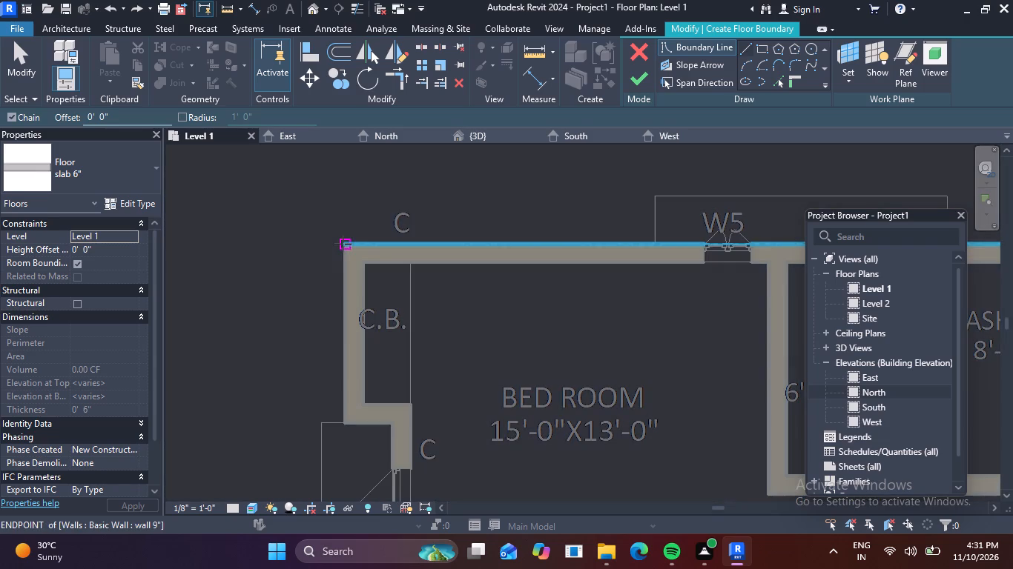
{"action": "left_click", "coordinate": [343, 244]}
{"action": "scroll", "coordinate": [662, 231], "scroll_direction": "down", "scroll_amount": 2}
{"action": "middle_click_drag", "start_coordinate": [664, 235], "coordinate": [337, 228]}
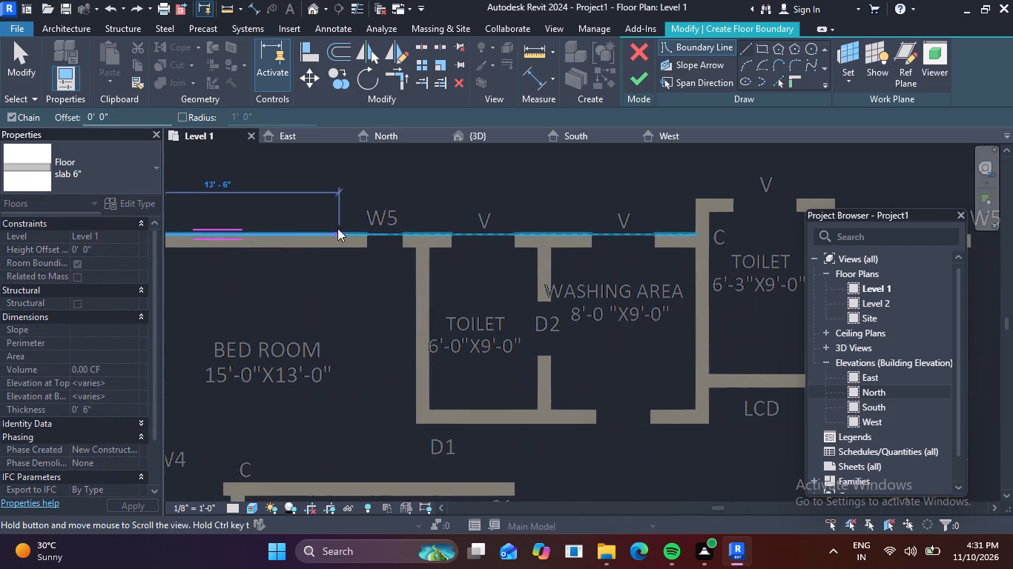
{"action": "middle_click_drag", "start_coordinate": [627, 230], "coordinate": [456, 217]}
{"action": "scroll", "coordinate": [532, 224], "scroll_direction": "up", "scroll_amount": 6}
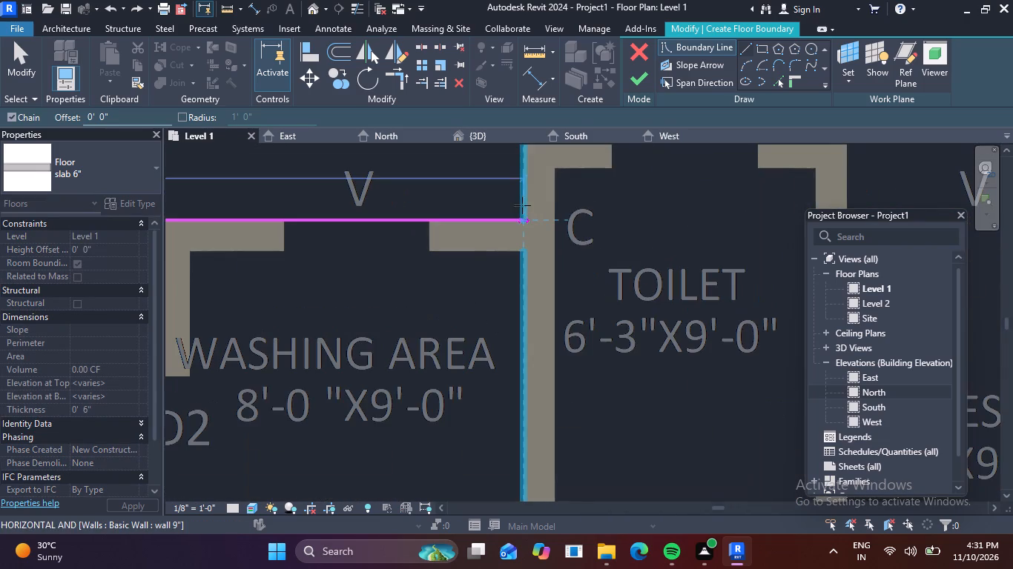
{"action": "scroll", "coordinate": [542, 200], "scroll_direction": "up", "scroll_amount": 4}
{"action": "left_click", "coordinate": [506, 233]}
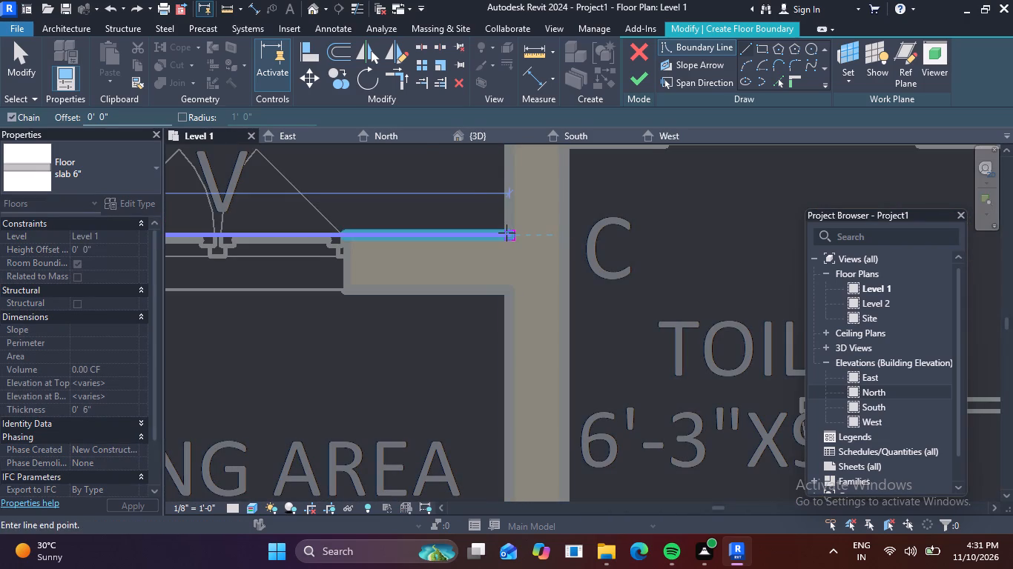
Carry the floor boundary around the projecting toilet's three outer faces, 2'-0" deep, back to the main outer wall line.
{"action": "scroll", "coordinate": [506, 185], "scroll_direction": "down", "scroll_amount": 2}
{"action": "middle_click_drag", "start_coordinate": [507, 207], "coordinate": [513, 407]}
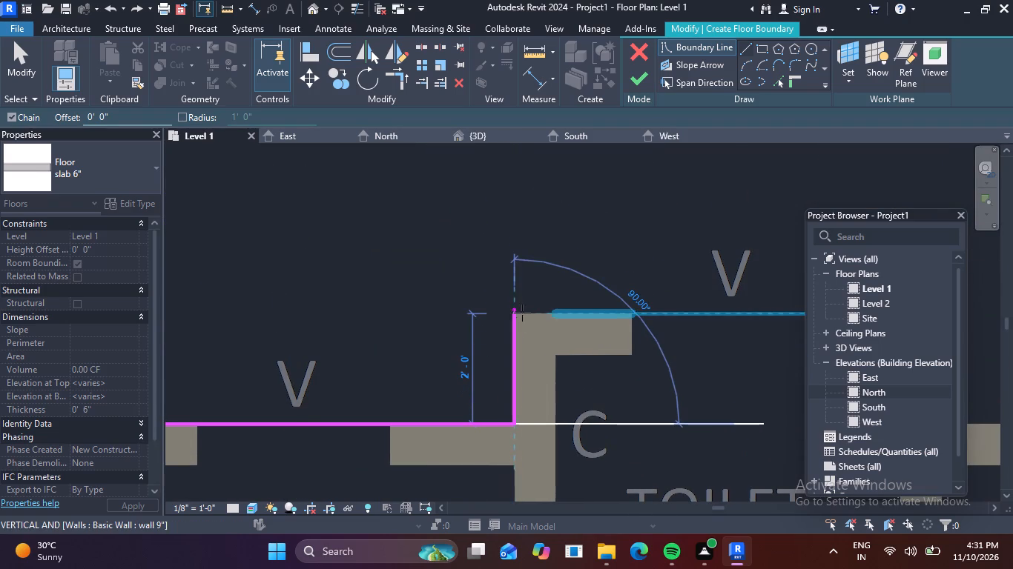
{"action": "left_click", "coordinate": [512, 313]}
{"action": "scroll", "coordinate": [646, 304], "scroll_direction": "down", "scroll_amount": 3}
{"action": "middle_click_drag", "start_coordinate": [653, 309], "coordinate": [435, 302]}
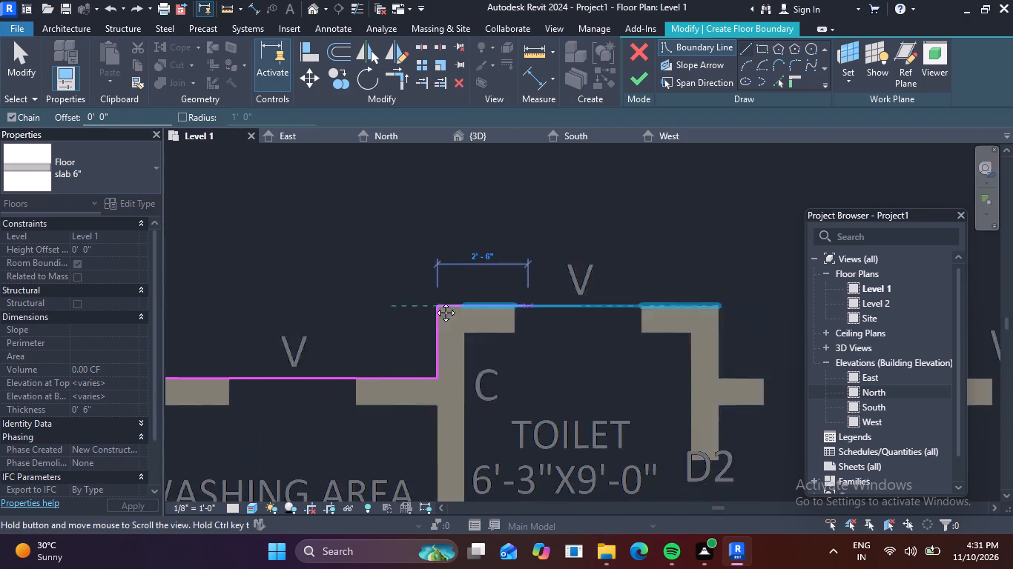
{"action": "middle_click_drag", "start_coordinate": [435, 302], "coordinate": [323, 289]}
{"action": "scroll", "coordinate": [524, 292], "scroll_direction": "up", "scroll_amount": 4}
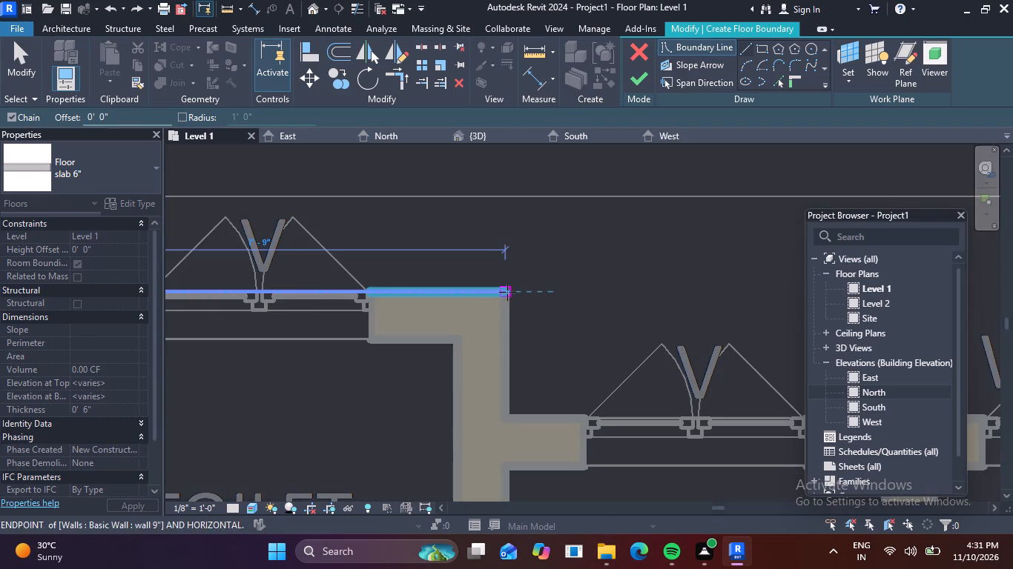
{"action": "left_click", "coordinate": [507, 292]}
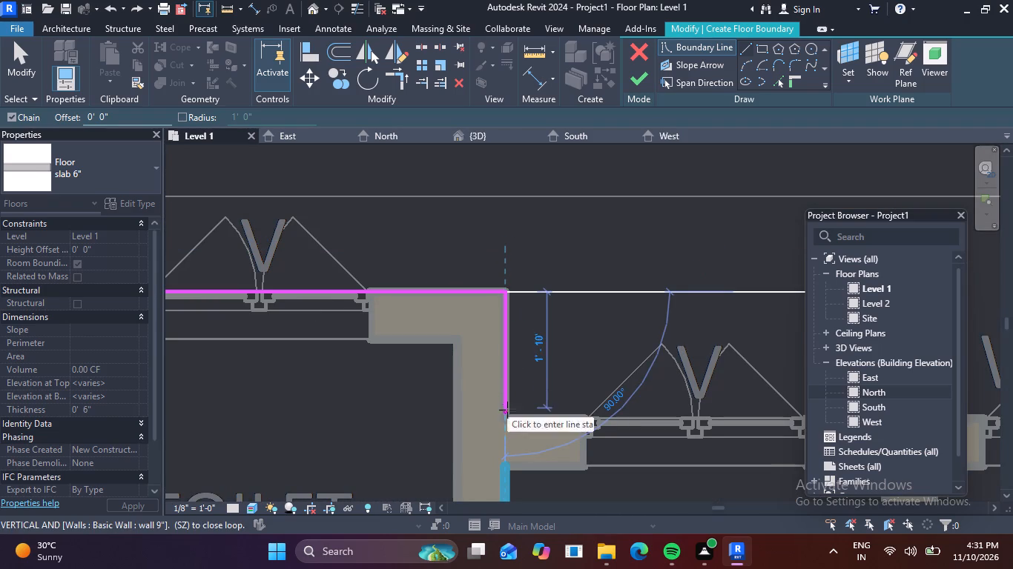
{"action": "left_click", "coordinate": [509, 420]}
Extend the floor boundary 22'-6" along the dress and bedroom wall to the outer corner, plus 3'-6" beyond it to the front projection line.
{"action": "scroll", "coordinate": [676, 402], "scroll_direction": "down", "scroll_amount": 3}
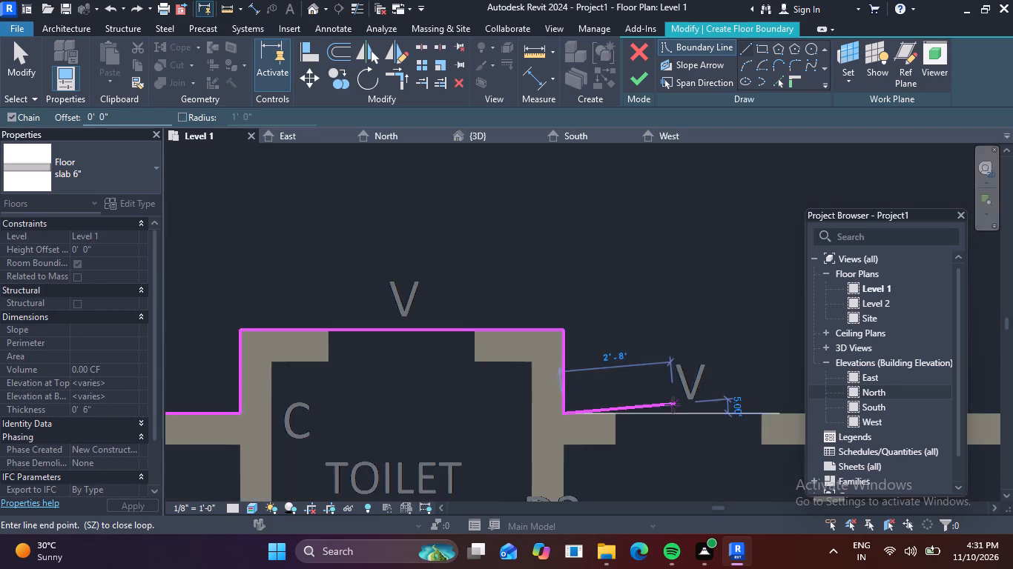
{"action": "middle_click_drag", "start_coordinate": [665, 408], "coordinate": [409, 401]}
{"action": "scroll", "coordinate": [566, 395], "scroll_direction": "down", "scroll_amount": 3}
{"action": "middle_click_drag", "start_coordinate": [610, 403], "coordinate": [267, 342]}
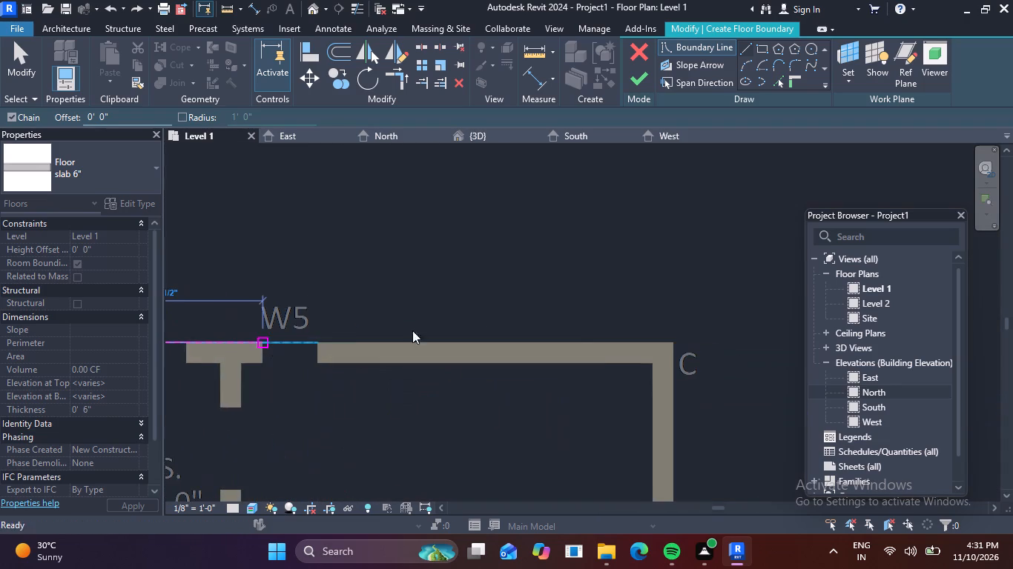
{"action": "scroll", "coordinate": [669, 342], "scroll_direction": "up", "scroll_amount": 3}
{"action": "left_click", "coordinate": [670, 346]}
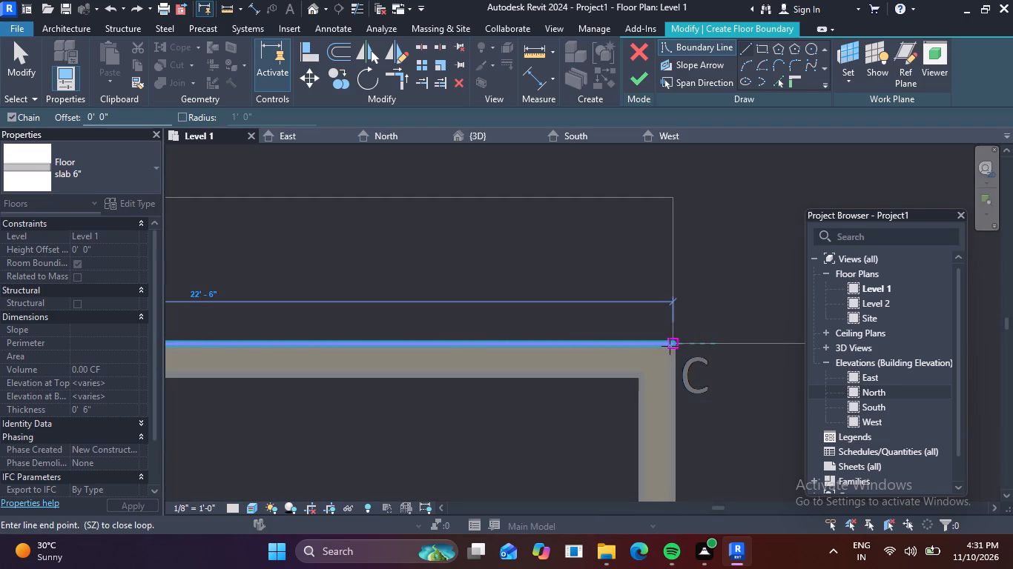
{"action": "scroll", "coordinate": [688, 390], "scroll_direction": "down", "scroll_amount": 5}
{"action": "middle_click_drag", "start_coordinate": [691, 420], "coordinate": [640, 222]}
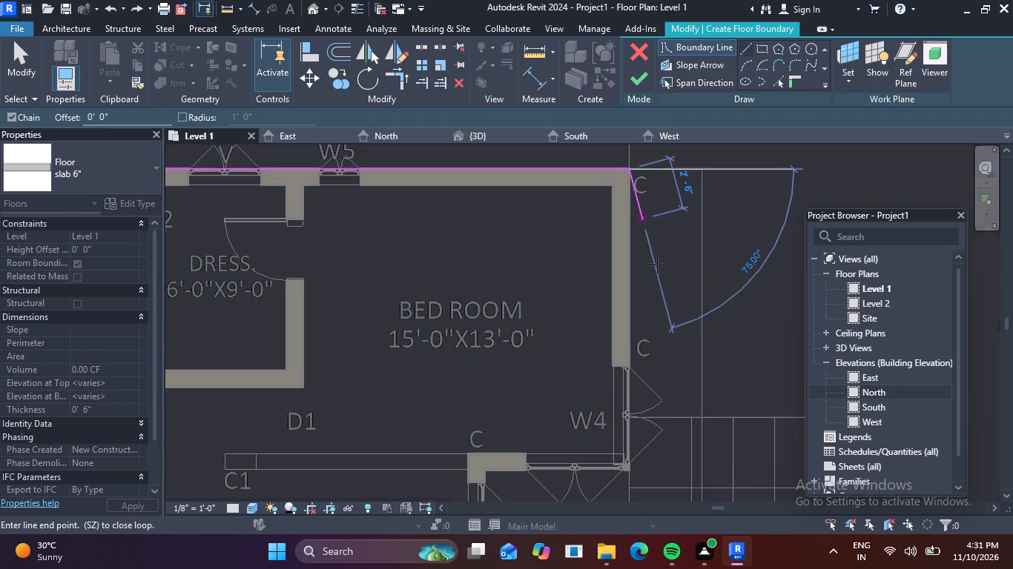
{"action": "scroll", "coordinate": [657, 272], "scroll_direction": "down", "scroll_amount": 6}
{"action": "middle_click_drag", "start_coordinate": [639, 390], "coordinate": [613, 244]}
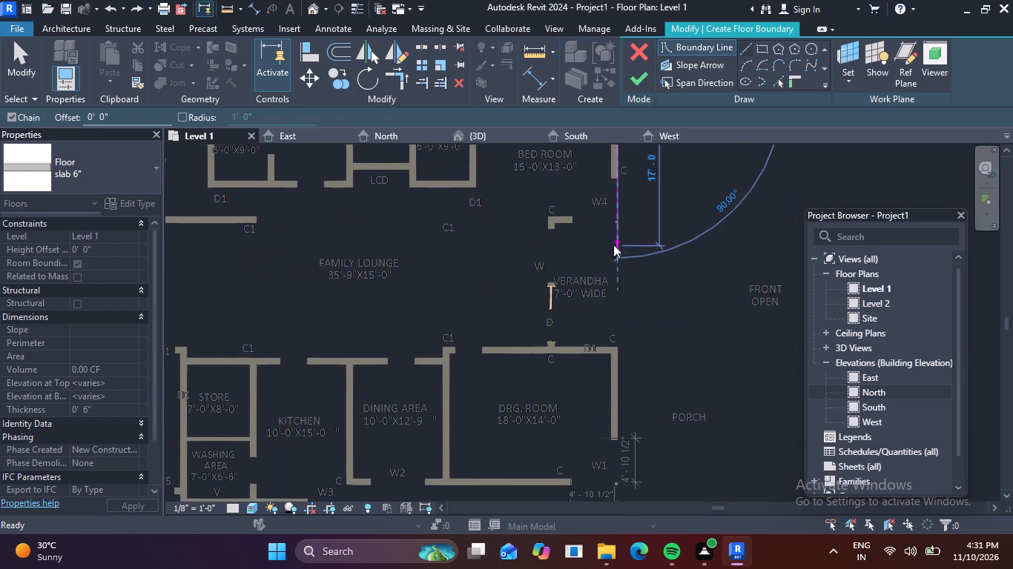
{"action": "scroll", "coordinate": [622, 267], "scroll_direction": "down", "scroll_amount": 3}
{"action": "middle_click_drag", "start_coordinate": [633, 297], "coordinate": [624, 373]}
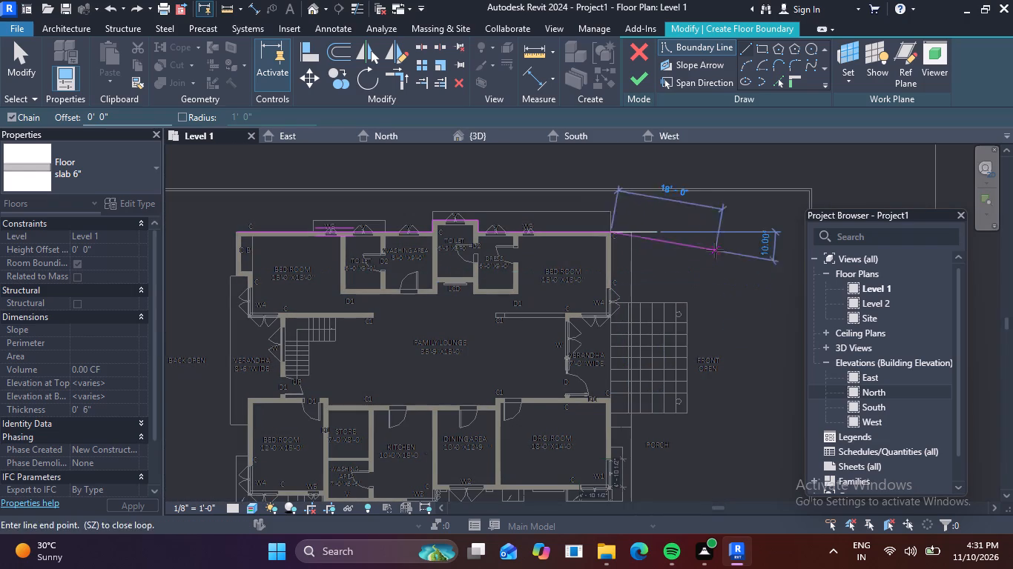
{"action": "left_click", "coordinate": [635, 230]}
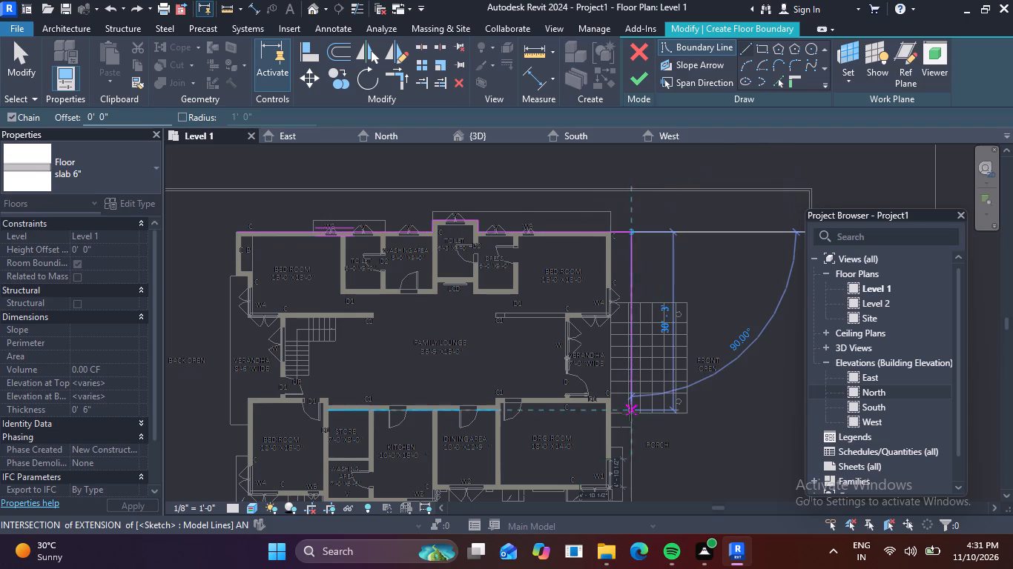
Run the boundary down past the porch to the roof projection's outer corner, 10'-9" along its edge, and about 3'-6" back to the drawing room wall.
{"action": "middle_click_drag", "start_coordinate": [647, 445], "coordinate": [654, 274]}
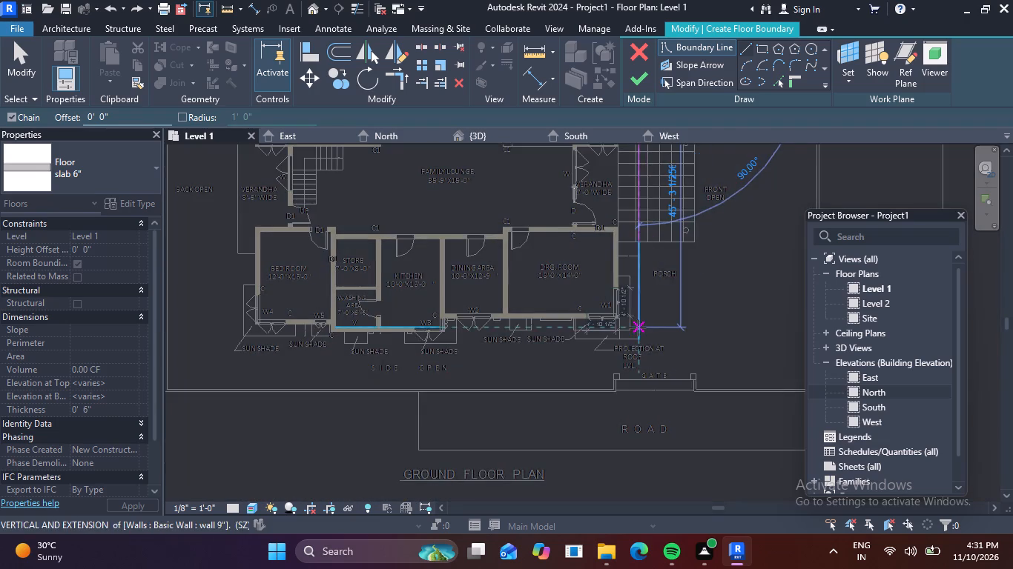
{"action": "scroll", "coordinate": [638, 327], "scroll_direction": "up", "scroll_amount": 5}
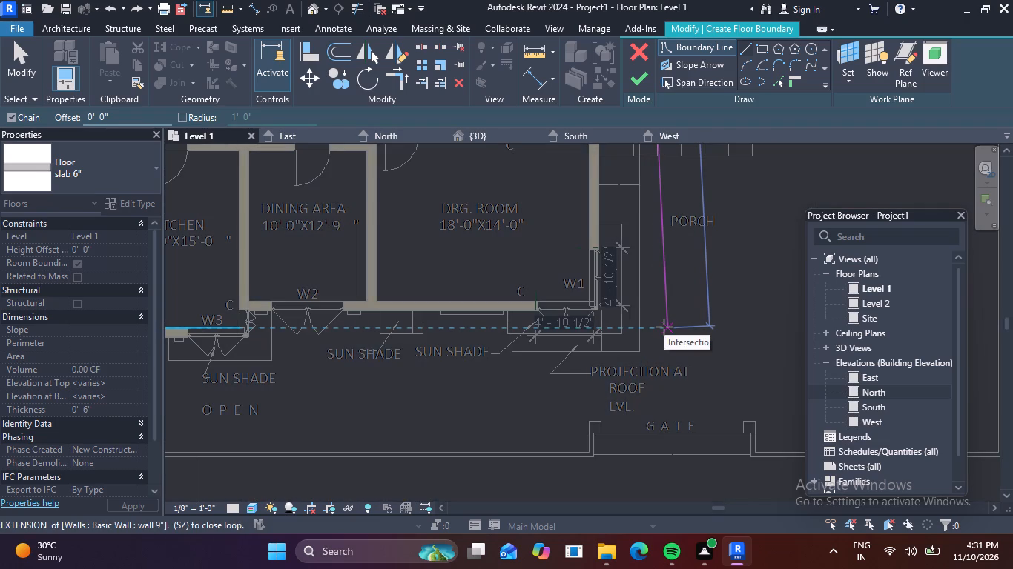
{"action": "scroll", "coordinate": [643, 347], "scroll_direction": "up", "scroll_amount": 3}
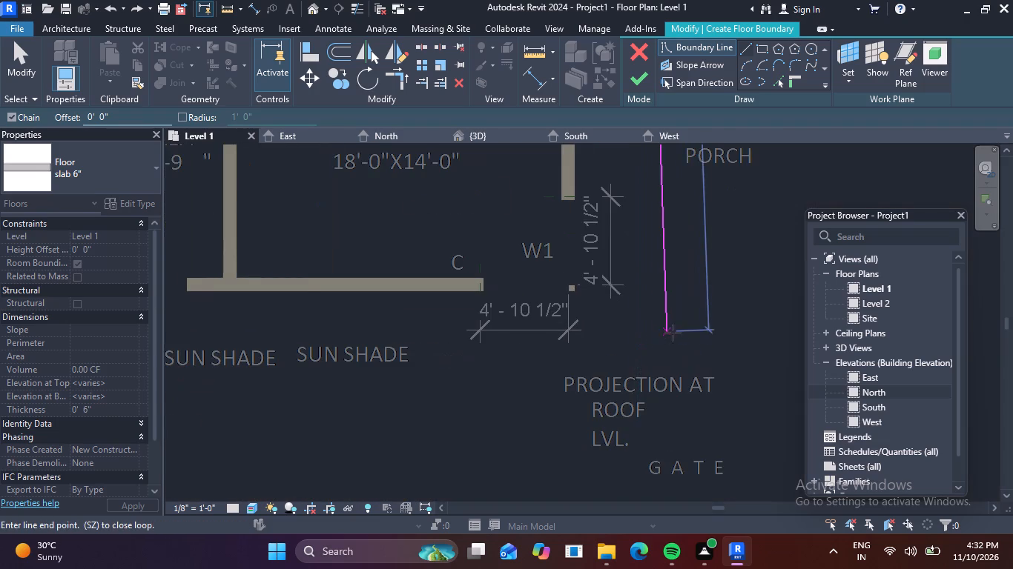
{"action": "left_click", "coordinate": [636, 355]}
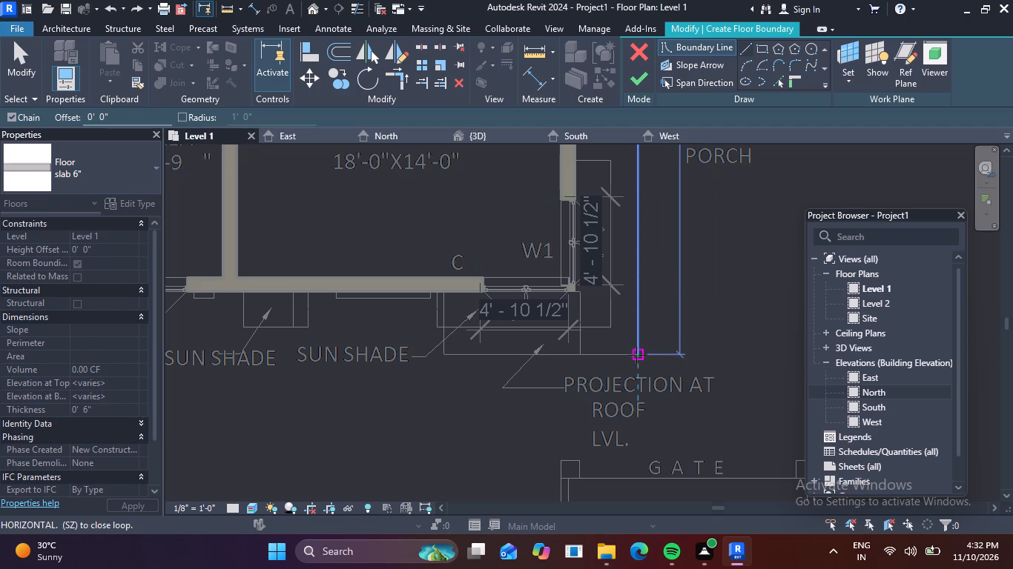
{"action": "left_click", "coordinate": [444, 360]}
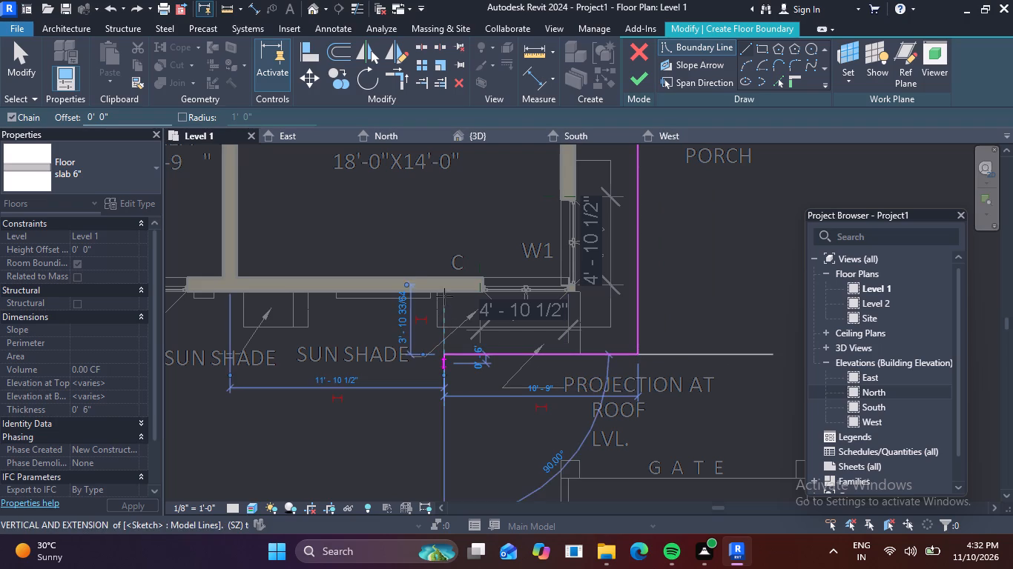
{"action": "left_click", "coordinate": [444, 293]}
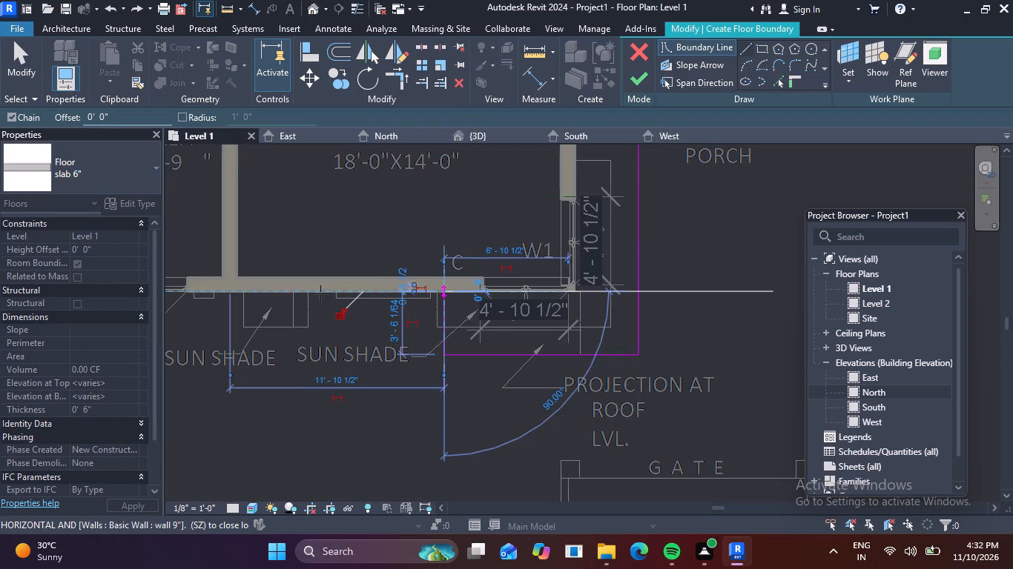
Continue the floor boundary 22'-3" along the drawing and dining room wall and about 2'-3" around the kitchen corner at W3.
{"action": "middle_click_drag", "start_coordinate": [320, 293], "coordinate": [828, 296]}
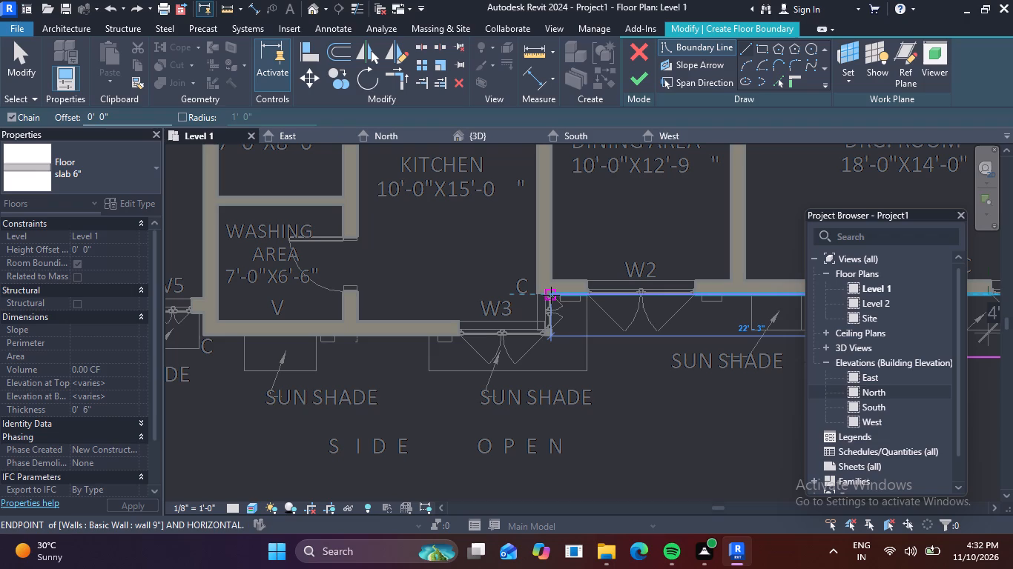
{"action": "scroll", "coordinate": [551, 295], "scroll_direction": "up", "scroll_amount": 2}
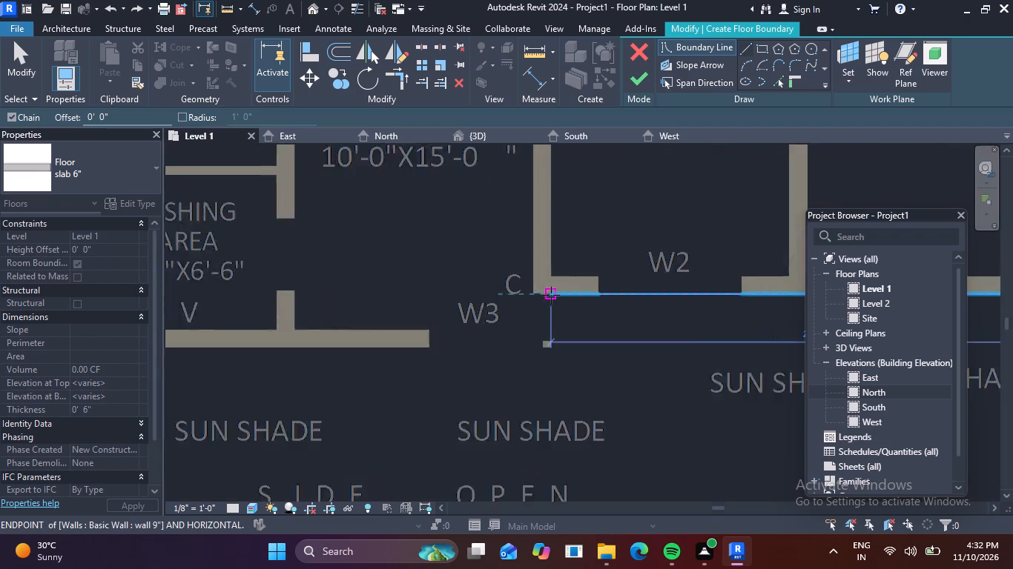
{"action": "scroll", "coordinate": [551, 295], "scroll_direction": "up", "scroll_amount": 1}
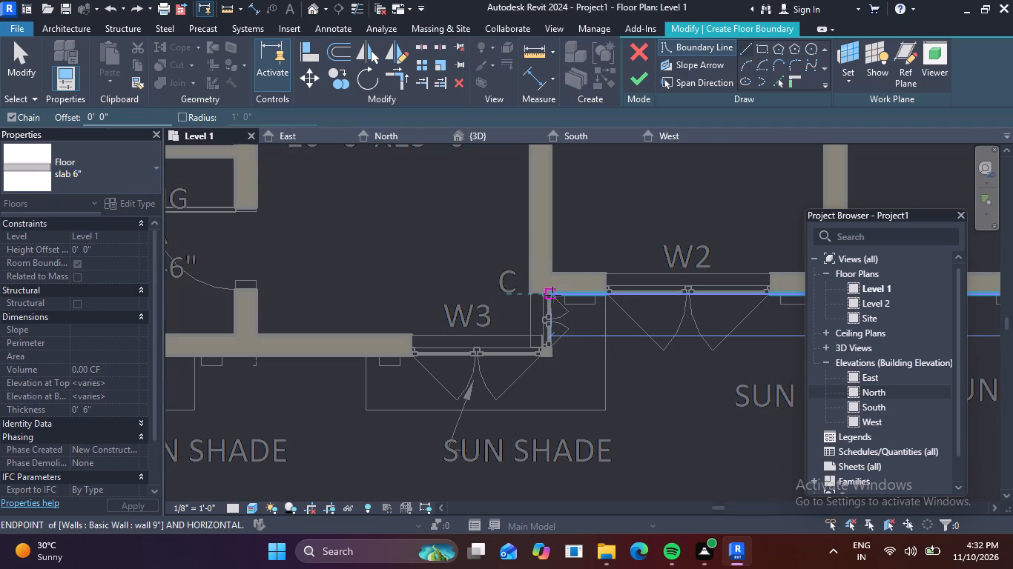
{"action": "left_click", "coordinate": [551, 294]}
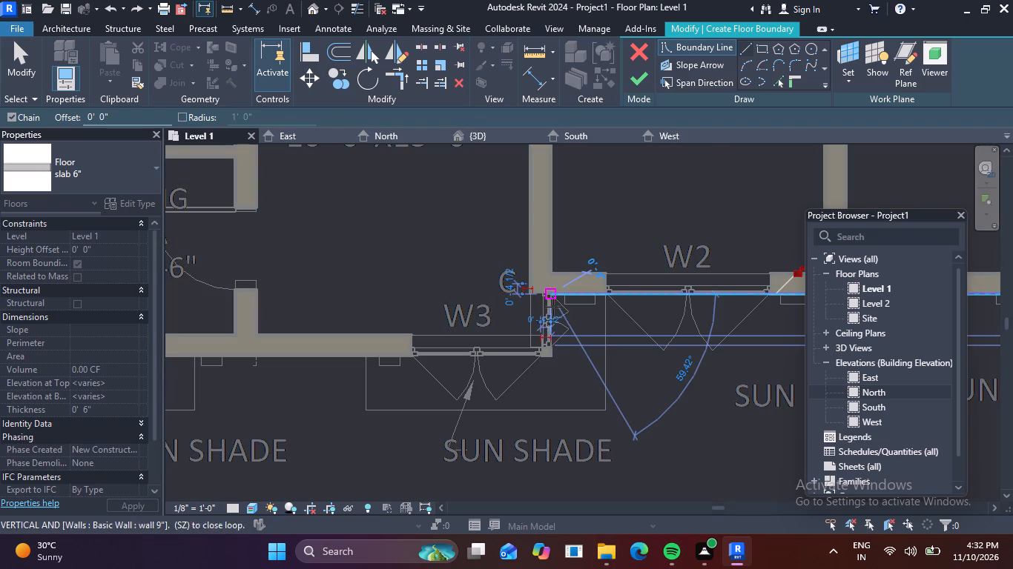
{"action": "left_click", "coordinate": [549, 353]}
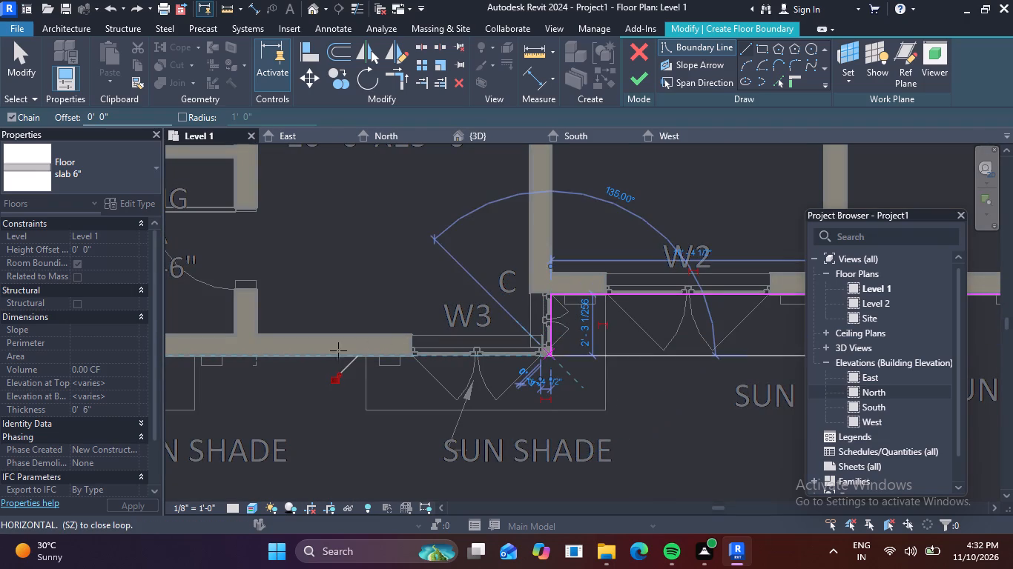
Trace the boundary 19'-3" along the kitchen and washing area outer wall, stepping back about 1'-3" to the bedroom wall line at W5.
{"action": "scroll", "coordinate": [336, 352], "scroll_direction": "down", "scroll_amount": 3}
{"action": "middle_click_drag", "start_coordinate": [352, 364], "coordinate": [718, 368]}
{"action": "scroll", "coordinate": [498, 366], "scroll_direction": "up", "scroll_amount": 4}
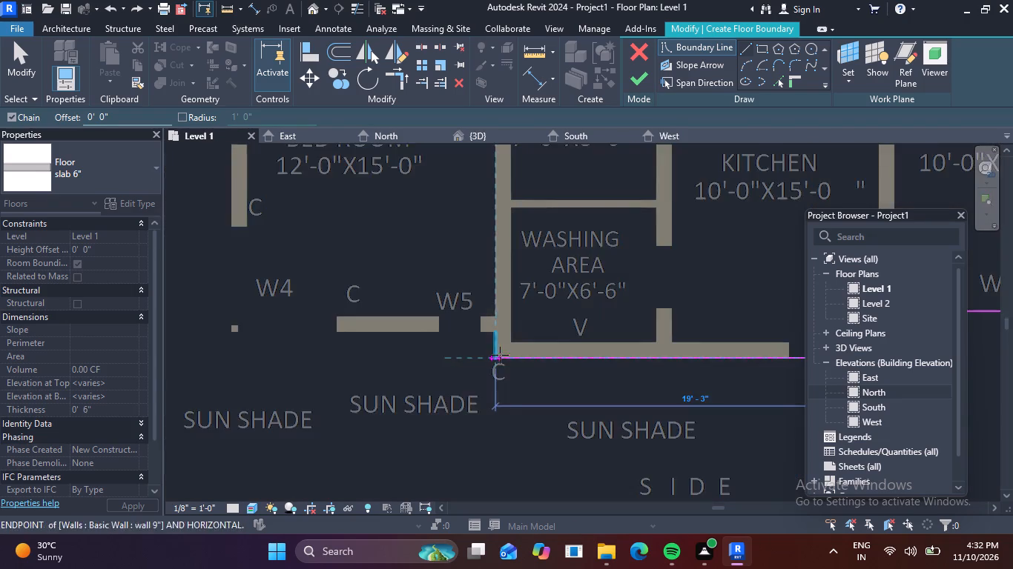
{"action": "left_click", "coordinate": [492, 351]}
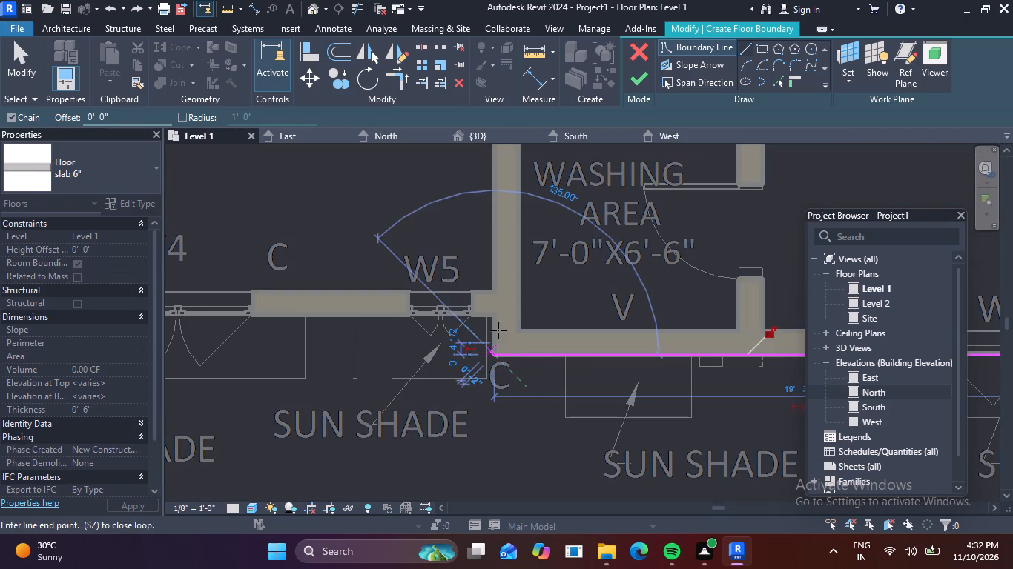
{"action": "left_click", "coordinate": [493, 316]}
Continue the floor boundary 13'-0" along the bedroom wall past W5 and W4, and 16'-6" along its rear wall to the verandah corner.
{"action": "scroll", "coordinate": [320, 322], "scroll_direction": "down", "scroll_amount": 1}
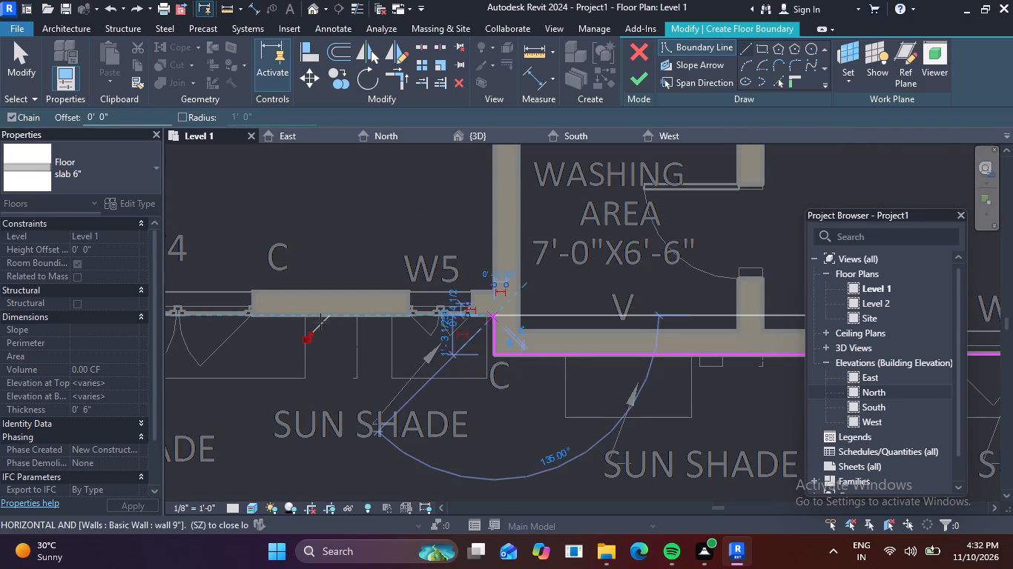
{"action": "middle_click_drag", "start_coordinate": [326, 324], "coordinate": [716, 353]}
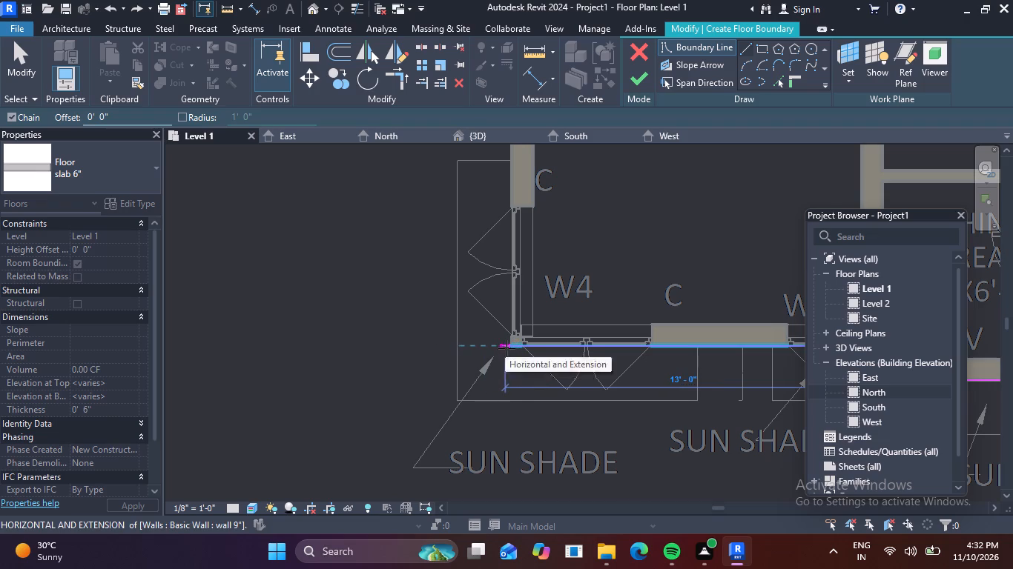
{"action": "left_click", "coordinate": [514, 348]}
{"action": "scroll", "coordinate": [513, 247], "scroll_direction": "down", "scroll_amount": 2}
{"action": "middle_click_drag", "start_coordinate": [514, 257], "coordinate": [499, 356]}
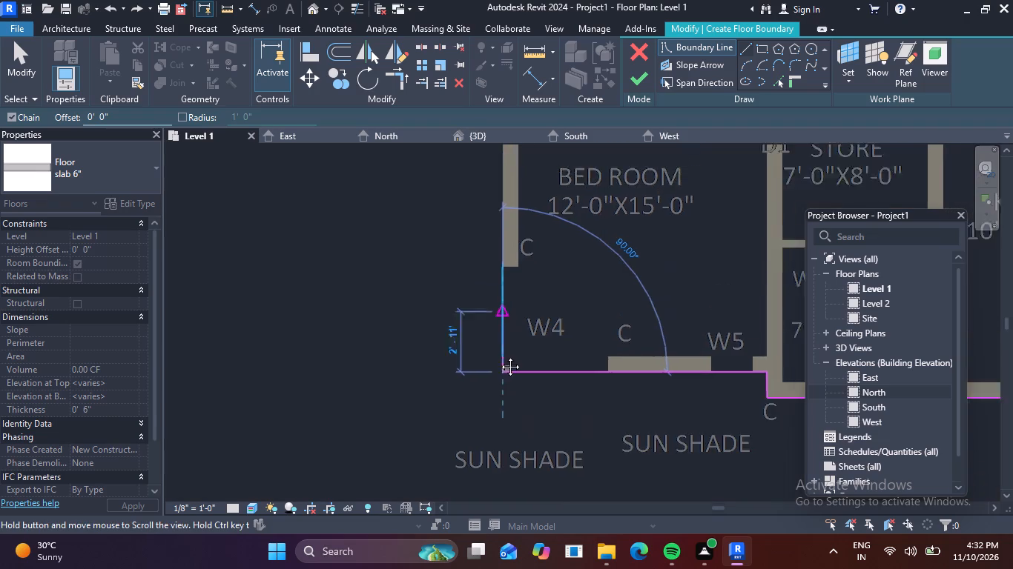
{"action": "middle_click_drag", "start_coordinate": [499, 356], "coordinate": [495, 494]}
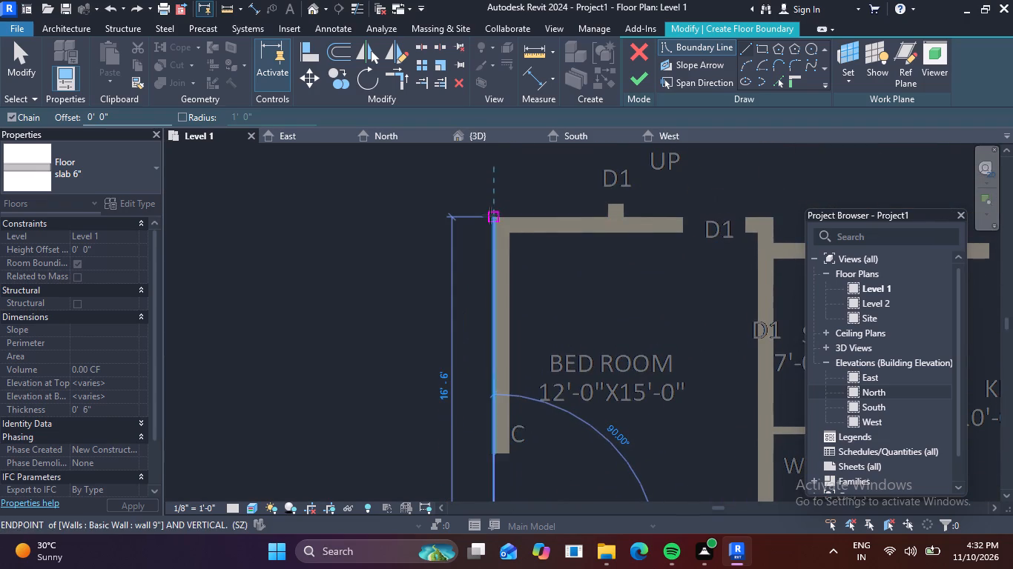
{"action": "left_click", "coordinate": [490, 216]}
Run the boundary 5'-6" along the bedroom's verandah wall, 13'-9" along the staircase outer wall, and out to the upper bedroom's W4 corner.
{"action": "left_click", "coordinate": [604, 217]}
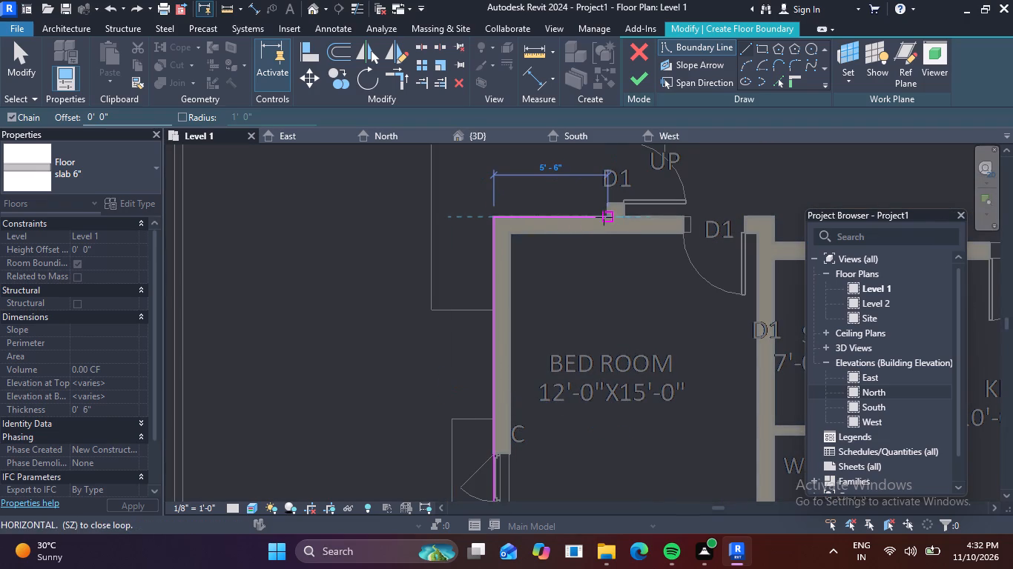
{"action": "scroll", "coordinate": [598, 152], "scroll_direction": "down", "scroll_amount": 2}
{"action": "middle_click_drag", "start_coordinate": [595, 197], "coordinate": [571, 450]}
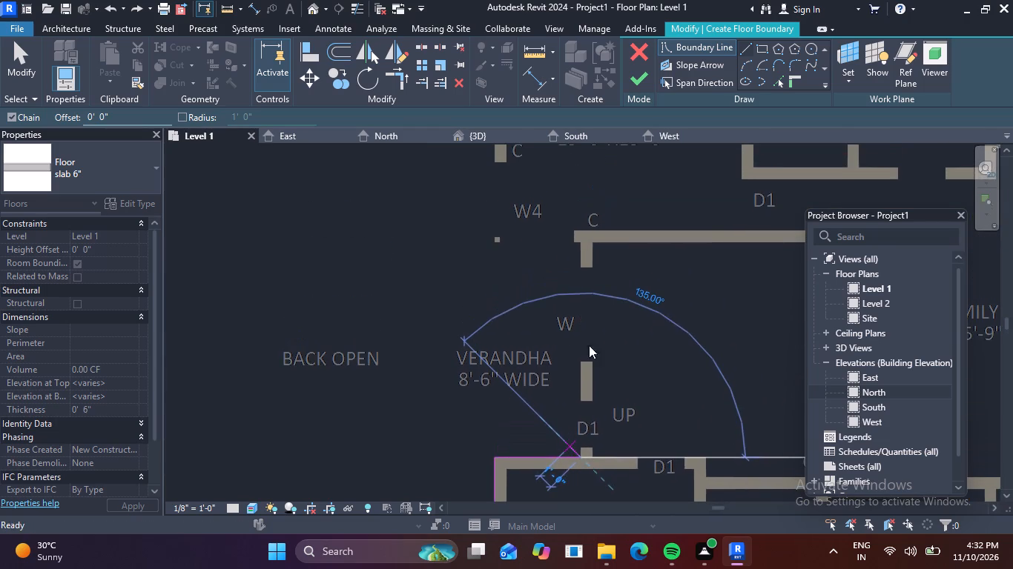
{"action": "scroll", "coordinate": [581, 239], "scroll_direction": "up", "scroll_amount": 3}
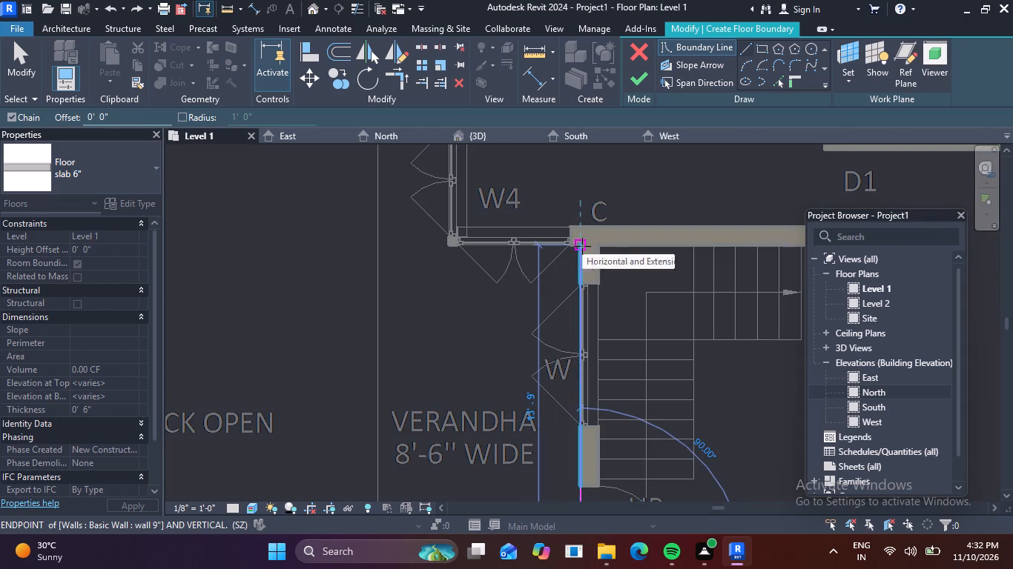
{"action": "left_click", "coordinate": [578, 244]}
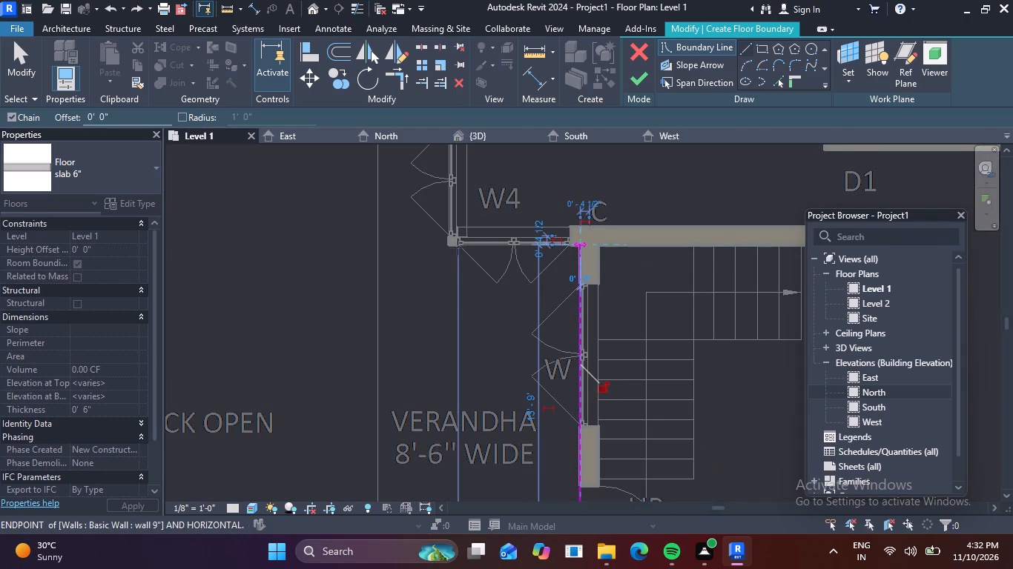
{"action": "left_click", "coordinate": [451, 241]}
Close the floor boundary with segments of 7'-0" past W4, 2'-0" out to the C.B. wall, and 7'-6" to the bedroom's outer corner.
{"action": "middle_click_drag", "start_coordinate": [458, 182], "coordinate": [458, 350]}
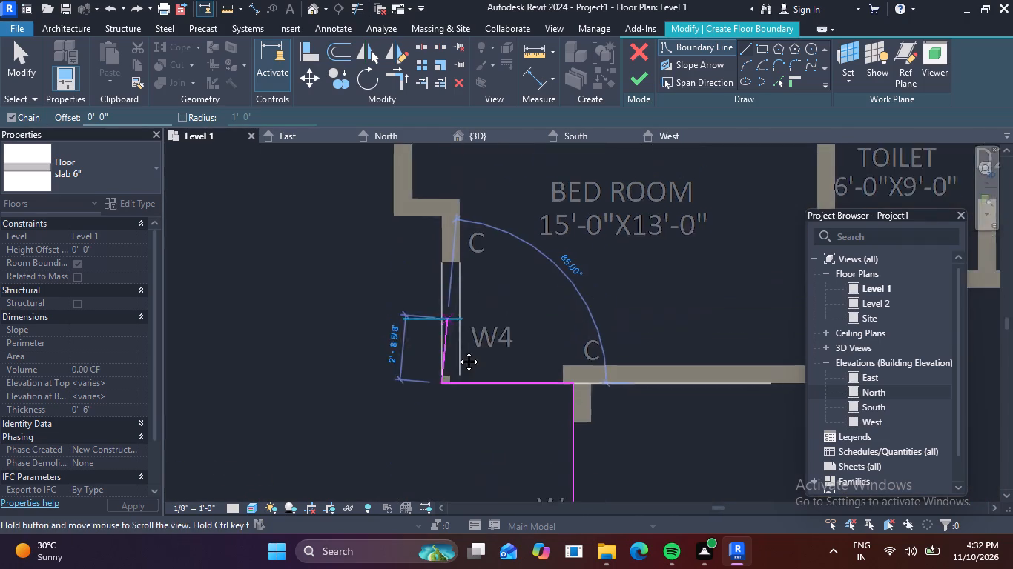
{"action": "middle_click_drag", "start_coordinate": [458, 350], "coordinate": [469, 422]}
{"action": "left_click", "coordinate": [458, 324]}
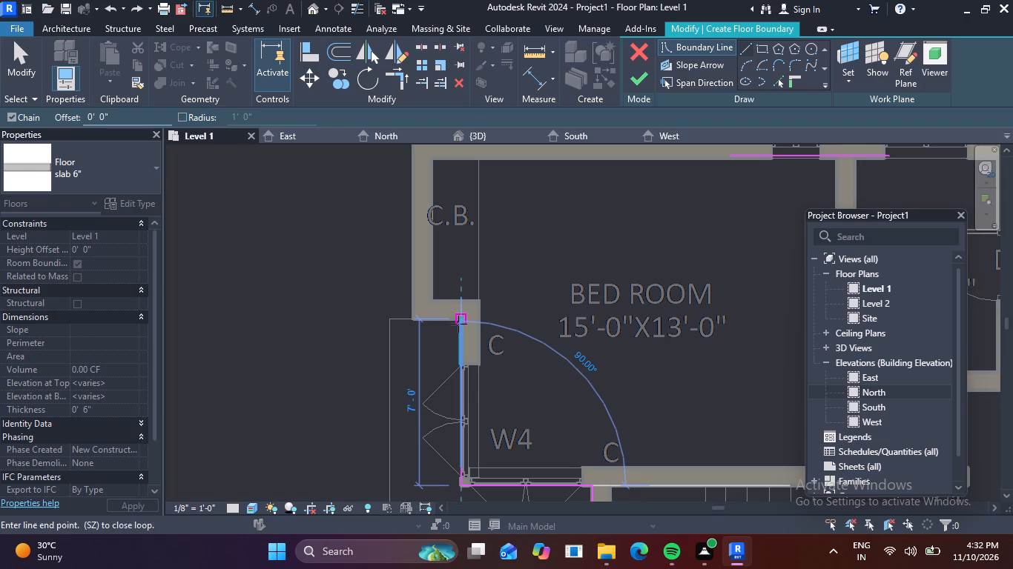
{"action": "left_click", "coordinate": [412, 319]}
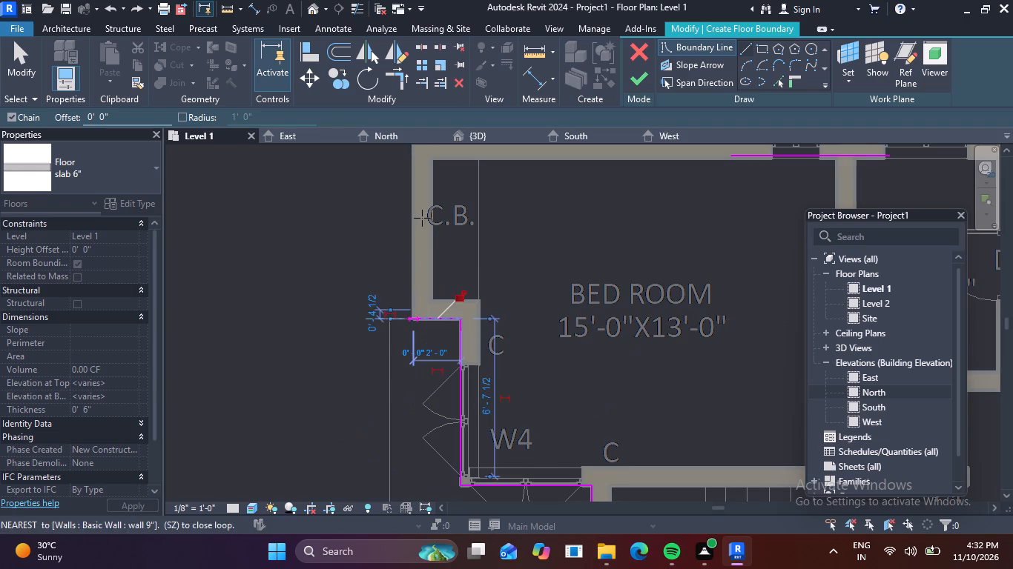
{"action": "middle_click_drag", "start_coordinate": [421, 222], "coordinate": [372, 453]}
{"action": "left_click", "coordinate": [363, 370]}
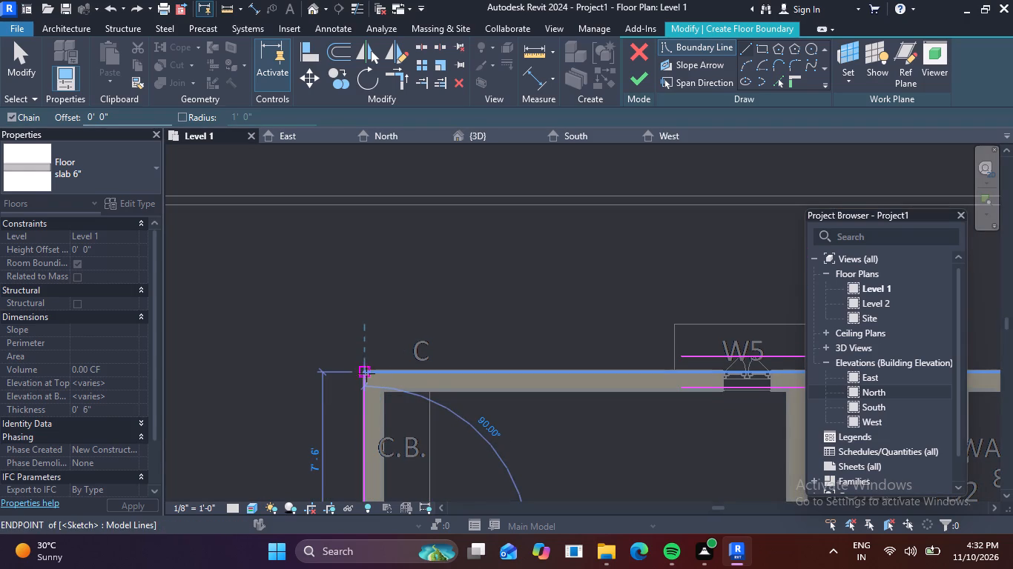
Examine the sketched floor boundary around the whole ground floor plan, including the kitchen side and front roof projection.
{"action": "scroll", "coordinate": [539, 430], "scroll_direction": "down", "scroll_amount": 6}
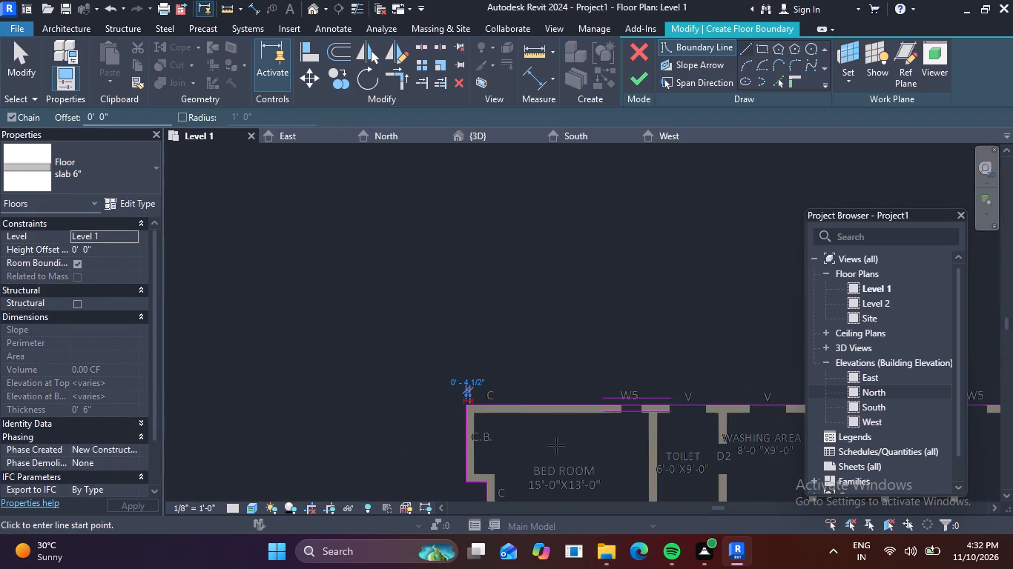
{"action": "scroll", "coordinate": [590, 450], "scroll_direction": "down", "scroll_amount": 3}
{"action": "middle_click_drag", "start_coordinate": [607, 465], "coordinate": [578, 237]}
{"action": "scroll", "coordinate": [610, 357], "scroll_direction": "down", "scroll_amount": 2}
{"action": "middle_click_drag", "start_coordinate": [618, 375], "coordinate": [618, 371]}
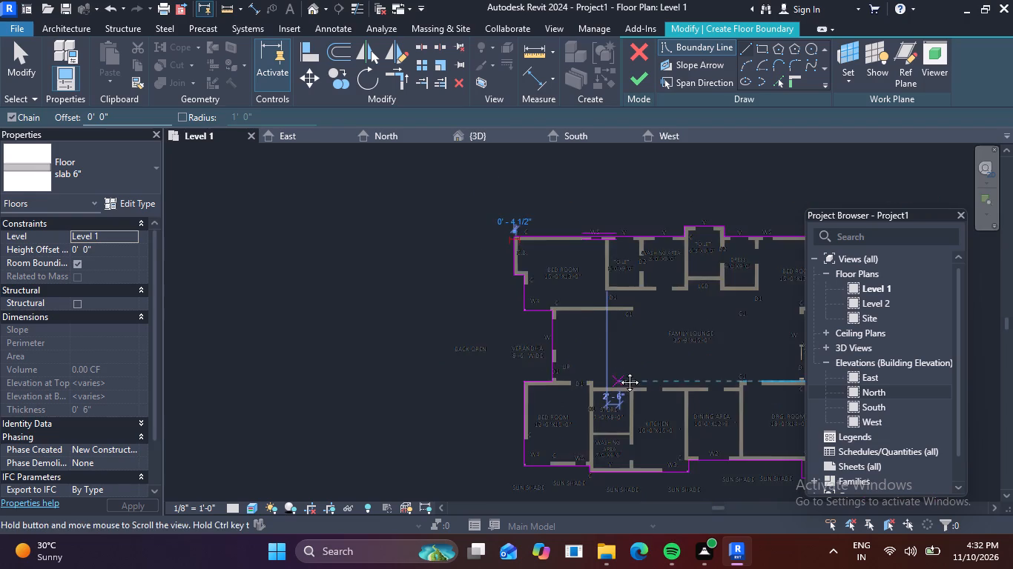
{"action": "middle_click_drag", "start_coordinate": [618, 371], "coordinate": [584, 272]}
{"action": "middle_click_drag", "start_coordinate": [675, 406], "coordinate": [527, 388]}
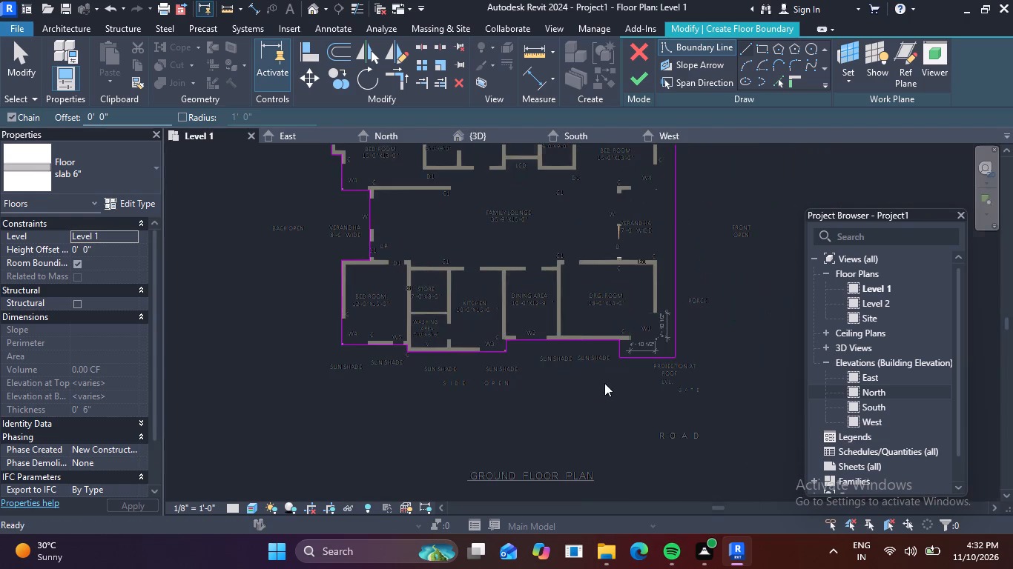
{"action": "scroll", "coordinate": [616, 363], "scroll_direction": "up", "scroll_amount": 4}
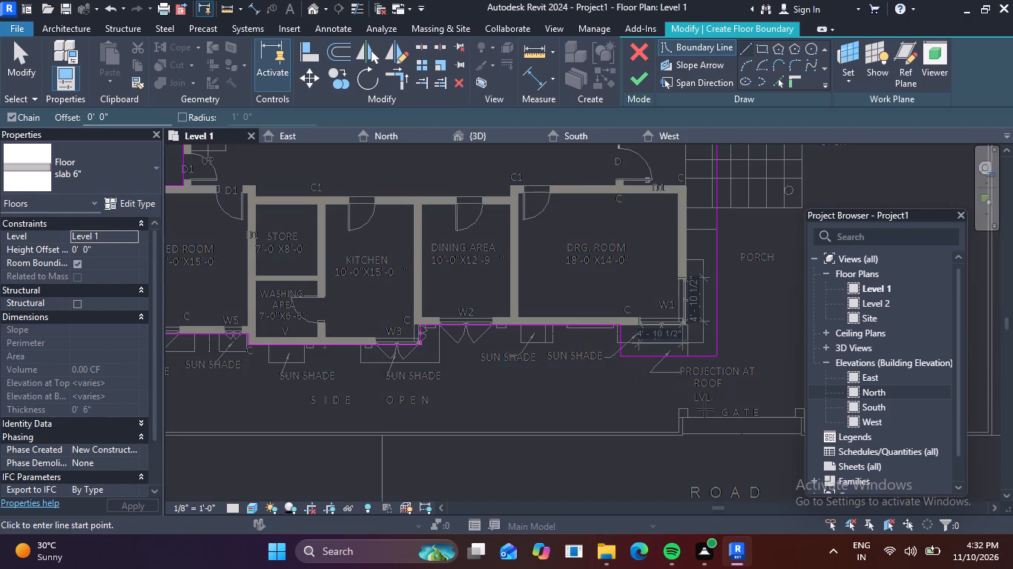
{"action": "scroll", "coordinate": [520, 407], "scroll_direction": "down", "scroll_amount": 2}
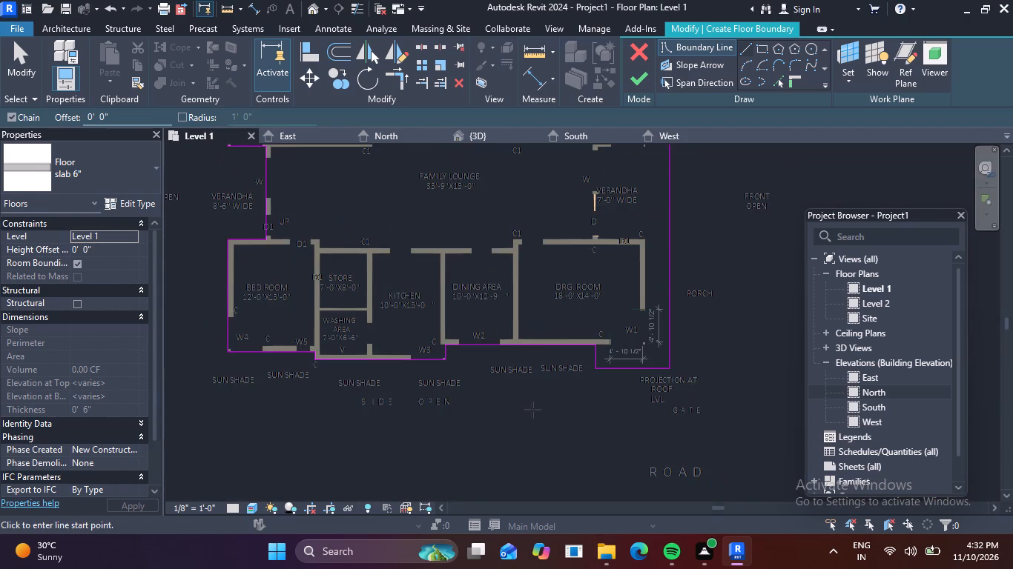
{"action": "middle_click_drag", "start_coordinate": [551, 434], "coordinate": [617, 464]}
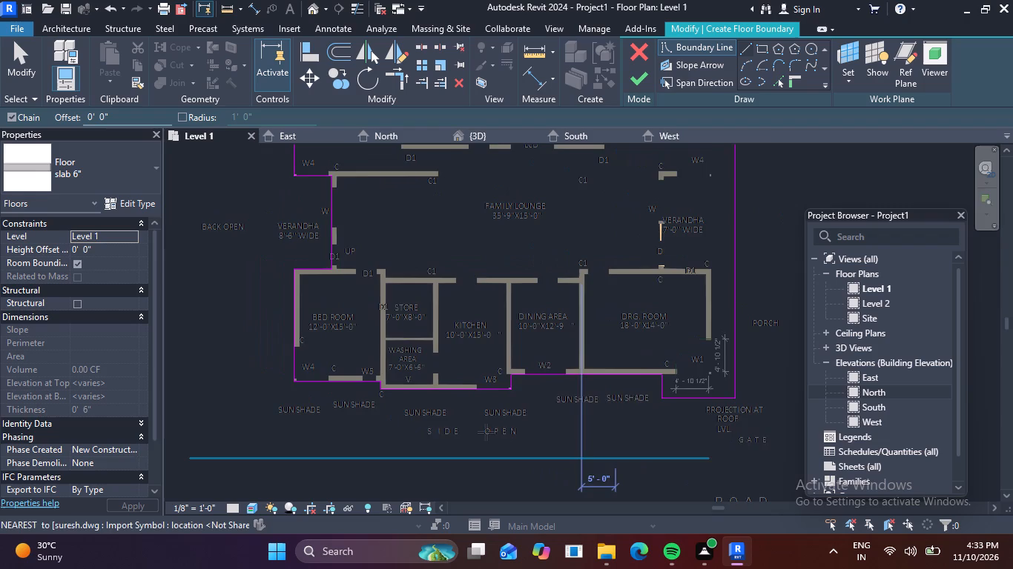
Sketch the back verandah edge 3'-0" out from the bedroom wall, 25'-3" along the verandah, and about 1'-0" back to the C.B. wall corner.
{"action": "middle_click_drag", "start_coordinate": [331, 336], "coordinate": [405, 410]}
{"action": "scroll", "coordinate": [377, 366], "scroll_direction": "up", "scroll_amount": 2}
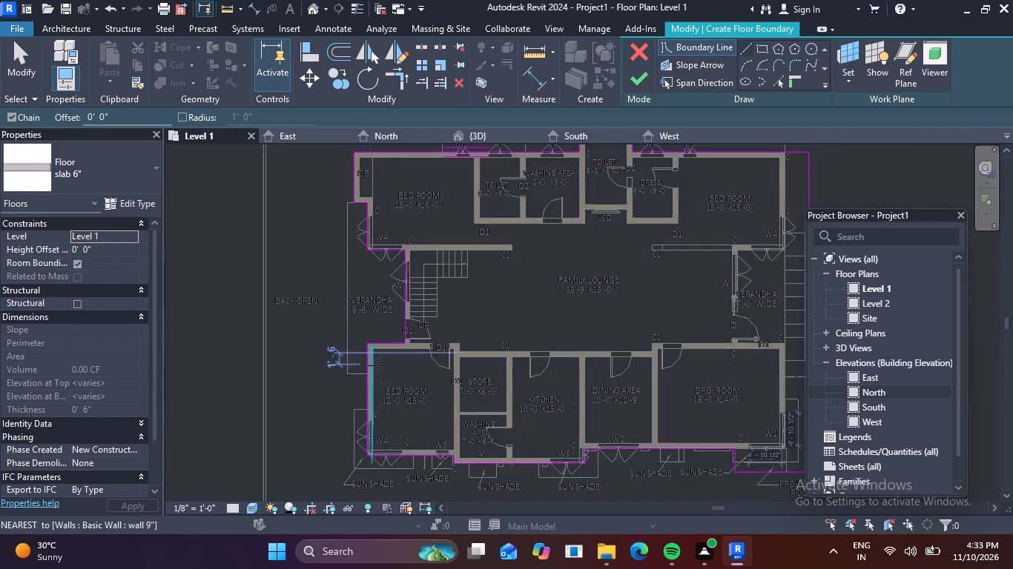
{"action": "scroll", "coordinate": [377, 365], "scroll_direction": "up", "scroll_amount": 2}
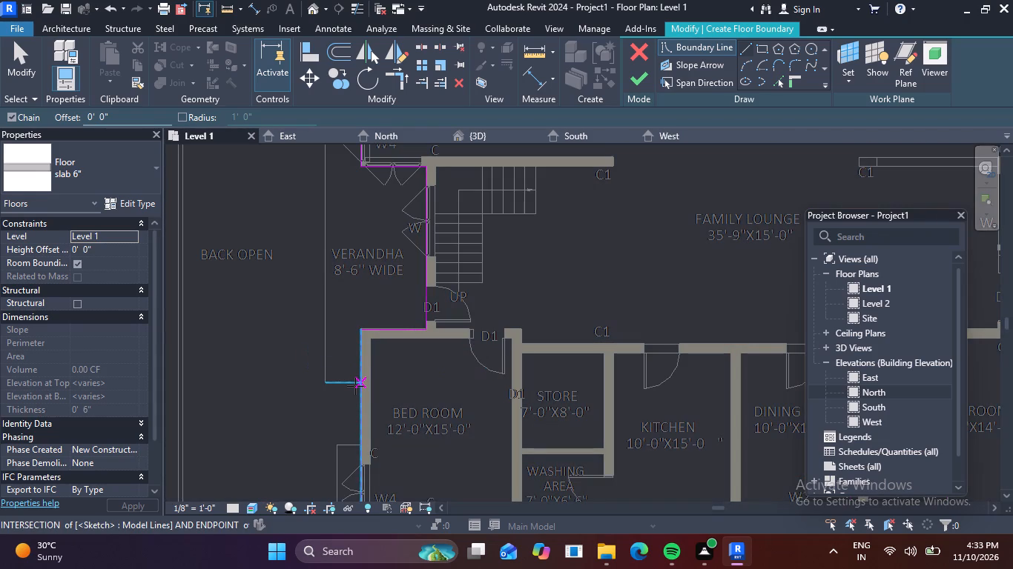
{"action": "left_click", "coordinate": [355, 386]}
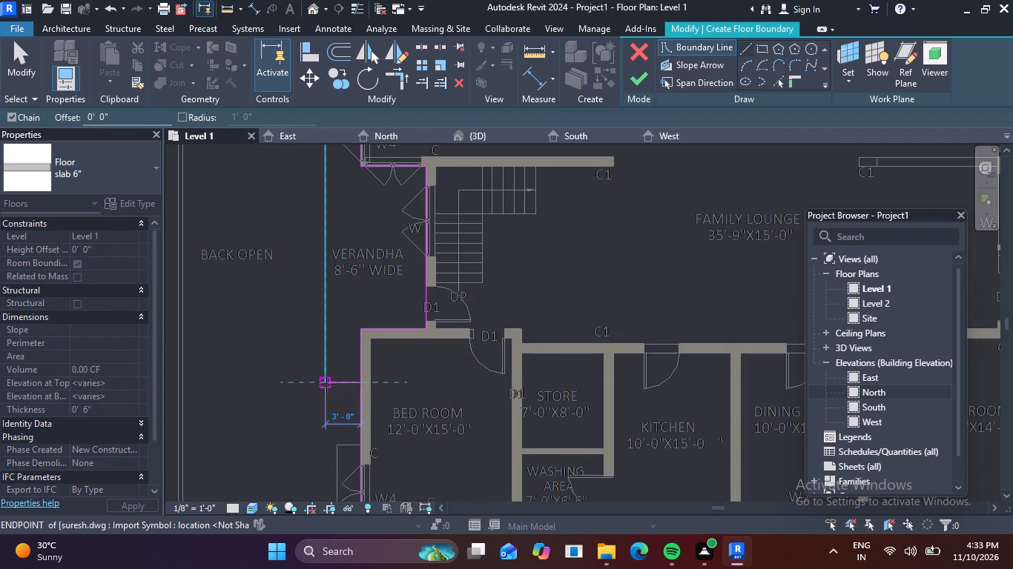
{"action": "left_click", "coordinate": [326, 385]}
{"action": "middle_click_drag", "start_coordinate": [327, 232], "coordinate": [333, 438]}
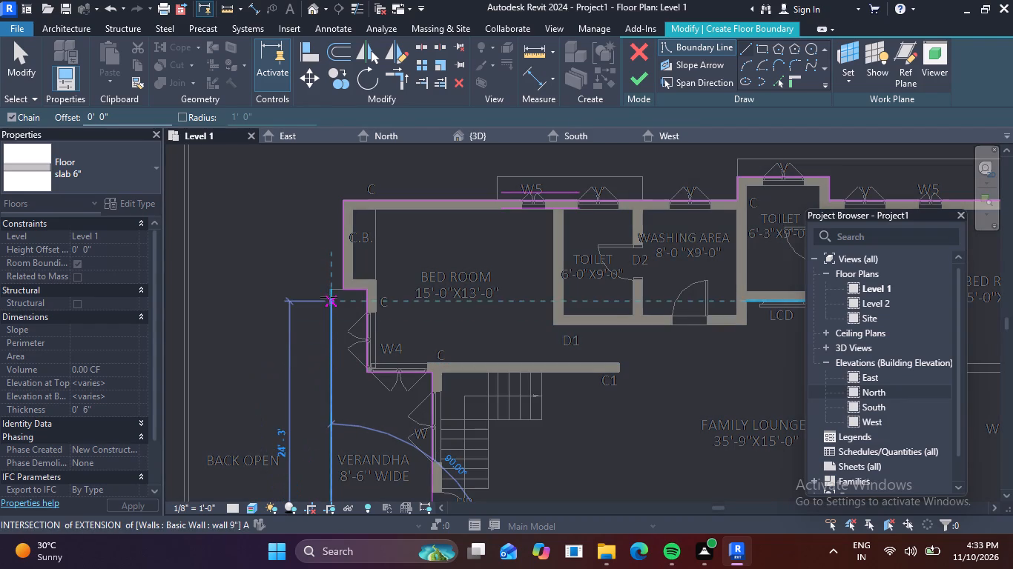
{"action": "left_click", "coordinate": [329, 290]}
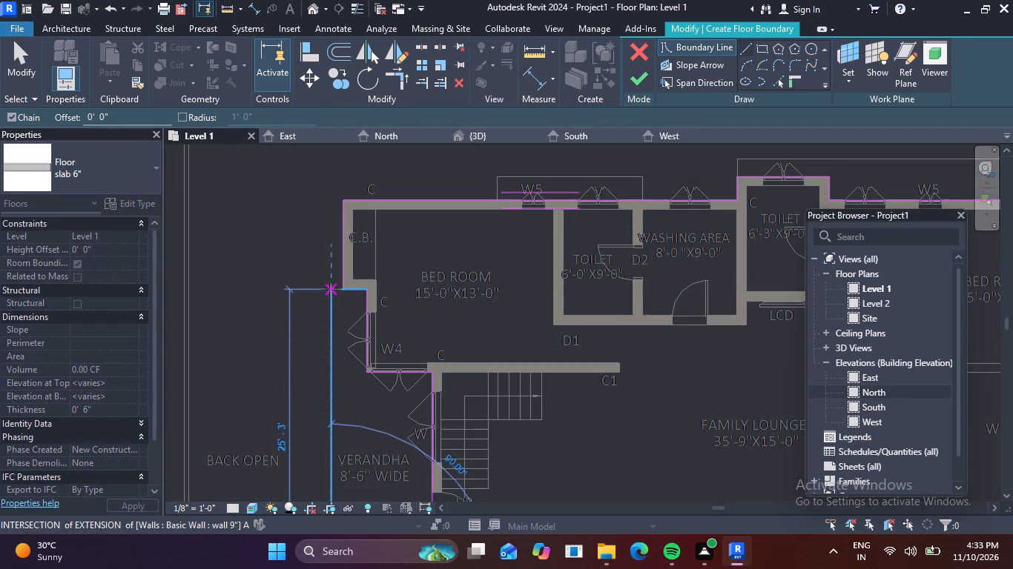
{"action": "scroll", "coordinate": [346, 285], "scroll_direction": "up", "scroll_amount": 8}
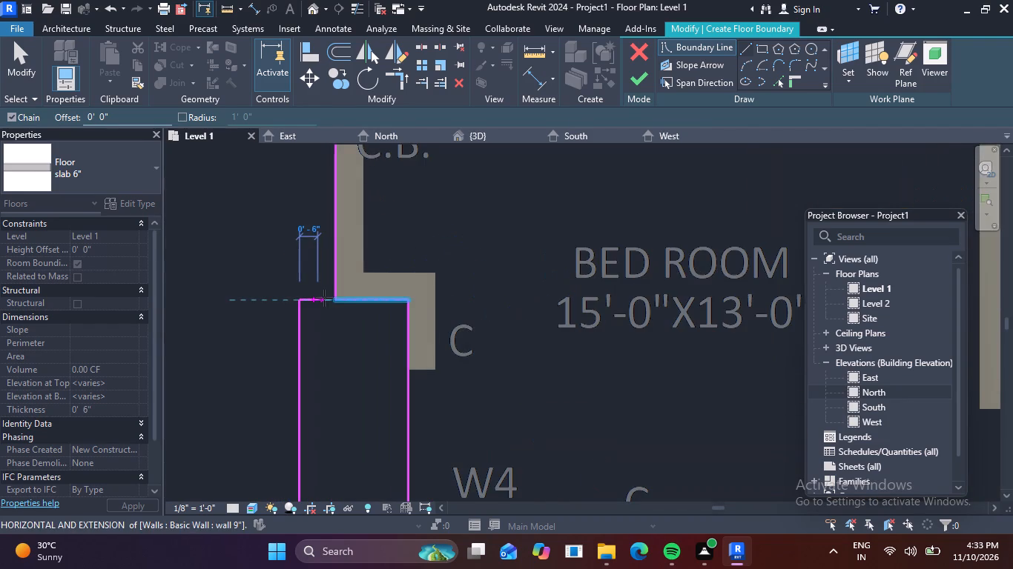
{"action": "left_click", "coordinate": [337, 296]}
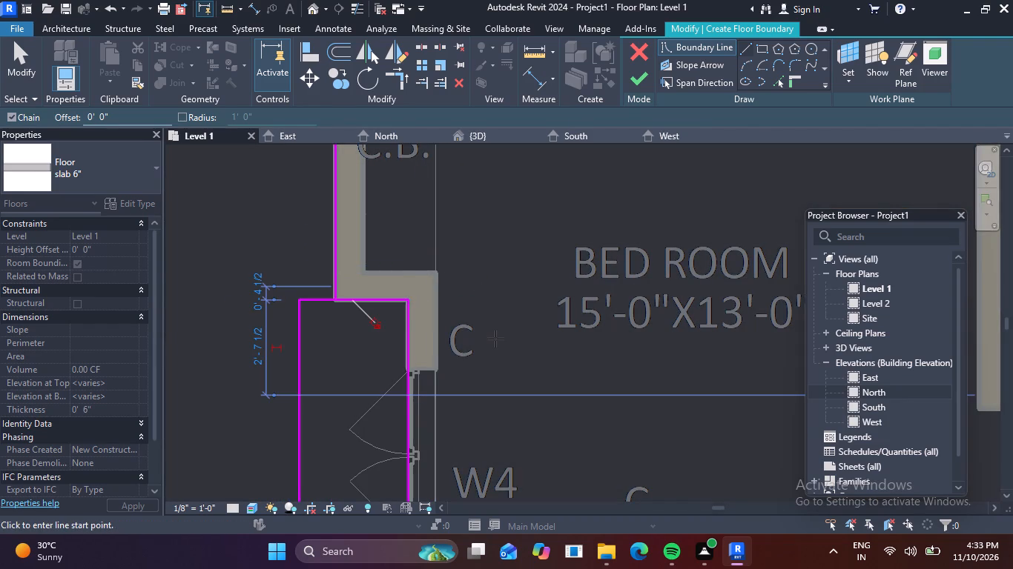
{"action": "key", "text": "Escape"}
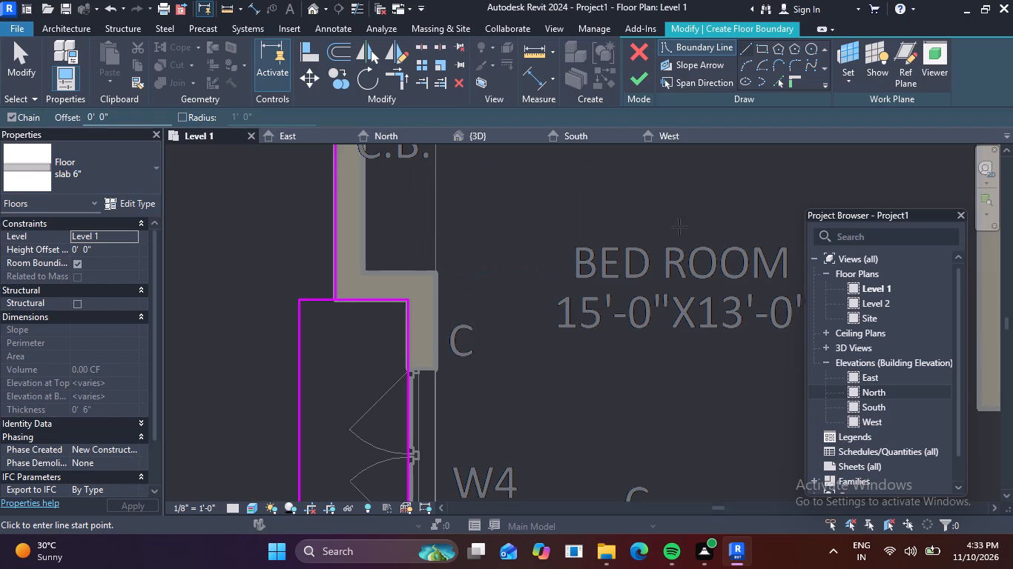
{"action": "scroll", "coordinate": [549, 276], "scroll_direction": "down", "scroll_amount": 2}
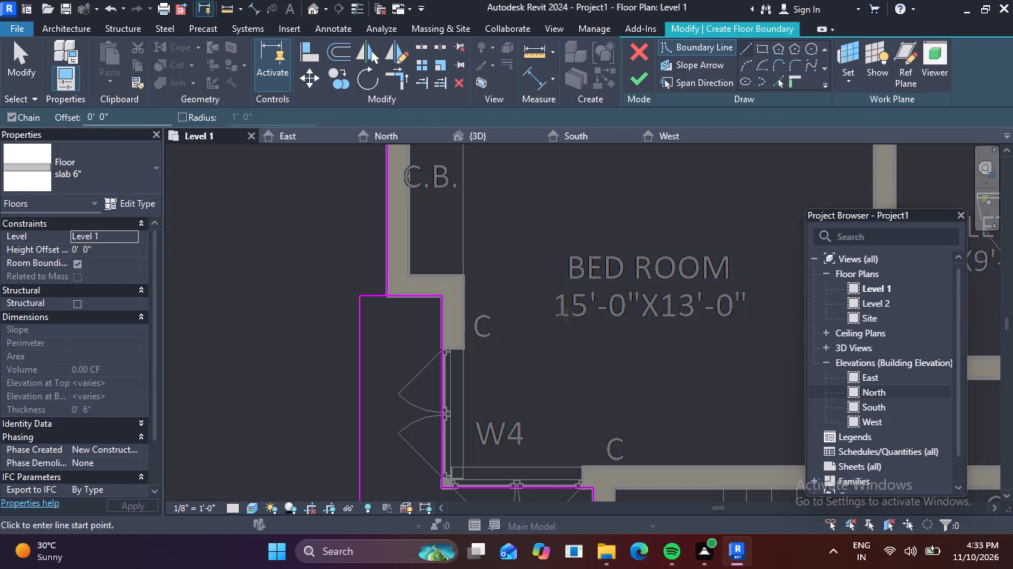
{"action": "key", "text": "Escape"}
{"action": "scroll", "coordinate": [599, 298], "scroll_direction": "down", "scroll_amount": 4}
{"action": "middle_click_drag", "start_coordinate": [637, 313], "coordinate": [563, 317]}
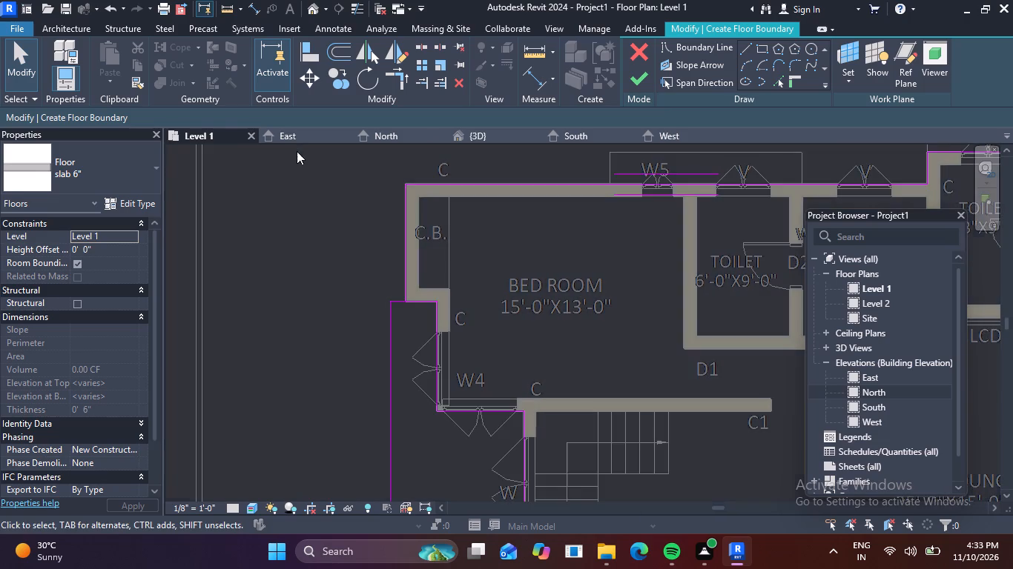
Examine the floor boundary sketch against Level 1 and the walls in the East elevation.
{"action": "left_click", "coordinate": [294, 137]}
{"action": "scroll", "coordinate": [527, 275], "scroll_direction": "down", "scroll_amount": 4}
{"action": "middle_click_drag", "start_coordinate": [537, 299], "coordinate": [458, 287]}
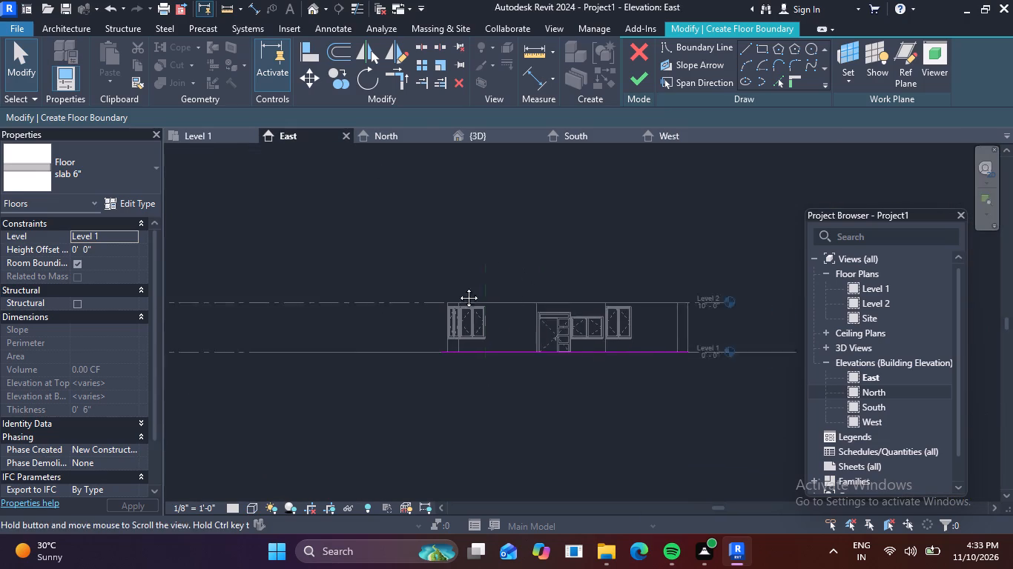
{"action": "middle_click_drag", "start_coordinate": [458, 287], "coordinate": [416, 267]}
{"action": "scroll", "coordinate": [476, 350], "scroll_direction": "up", "scroll_amount": 5}
{"action": "scroll", "coordinate": [518, 322], "scroll_direction": "down", "scroll_amount": 4}
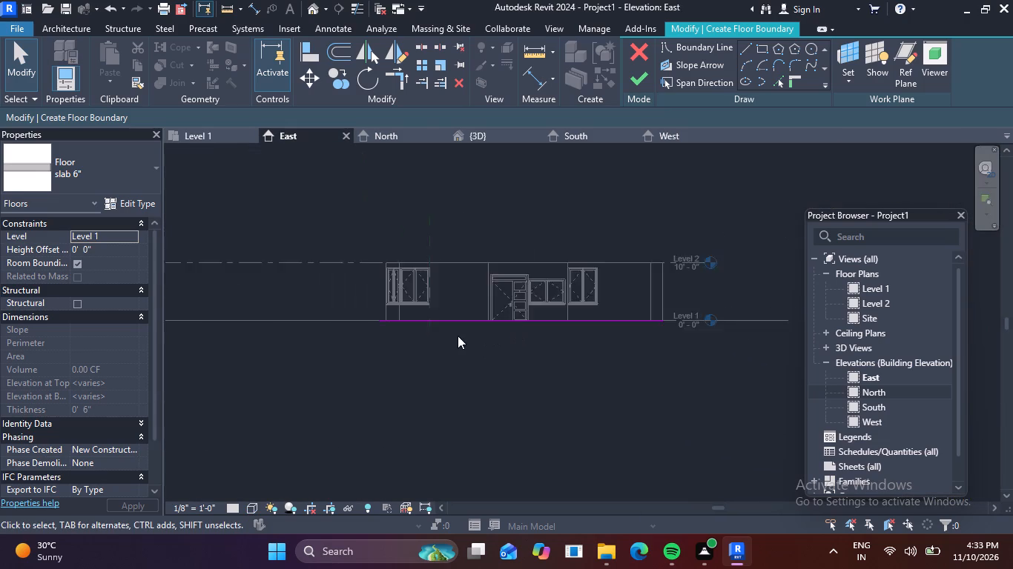
{"action": "scroll", "coordinate": [452, 335], "scroll_direction": "up", "scroll_amount": 2}
{"action": "scroll", "coordinate": [452, 335], "scroll_direction": "down", "scroll_amount": 4}
{"action": "scroll", "coordinate": [320, 290], "scroll_direction": "down", "scroll_amount": 3}
{"action": "middle_click_drag", "start_coordinate": [488, 296], "coordinate": [546, 290]}
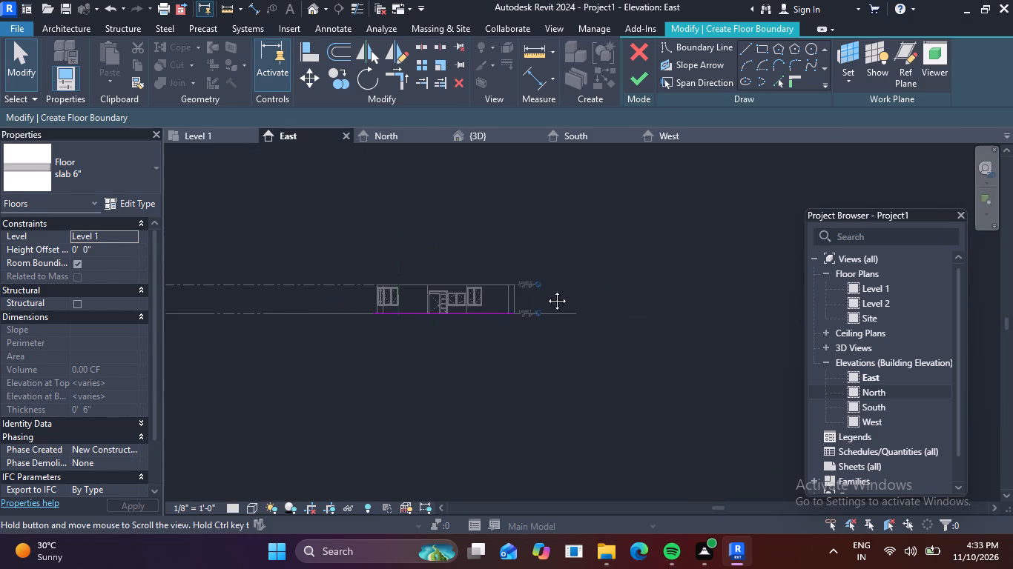
{"action": "middle_click_drag", "start_coordinate": [546, 290], "coordinate": [506, 303]}
{"action": "scroll", "coordinate": [486, 333], "scroll_direction": "up", "scroll_amount": 12}
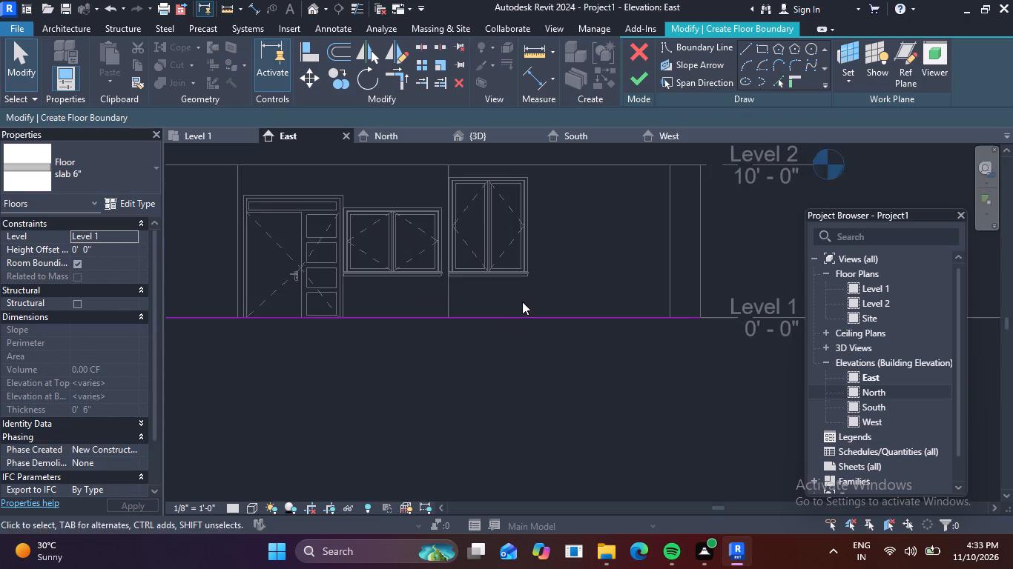
{"action": "scroll", "coordinate": [575, 327], "scroll_direction": "up", "scroll_amount": 6}
{"action": "scroll", "coordinate": [696, 299], "scroll_direction": "down", "scroll_amount": 9}
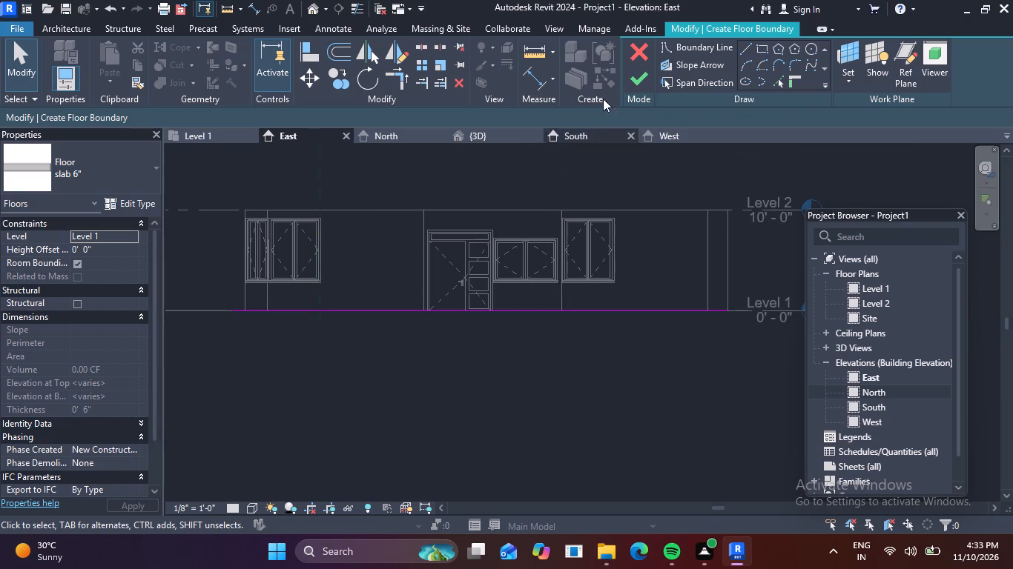
{"action": "scroll", "coordinate": [624, 104], "scroll_direction": "down", "scroll_amount": 5}
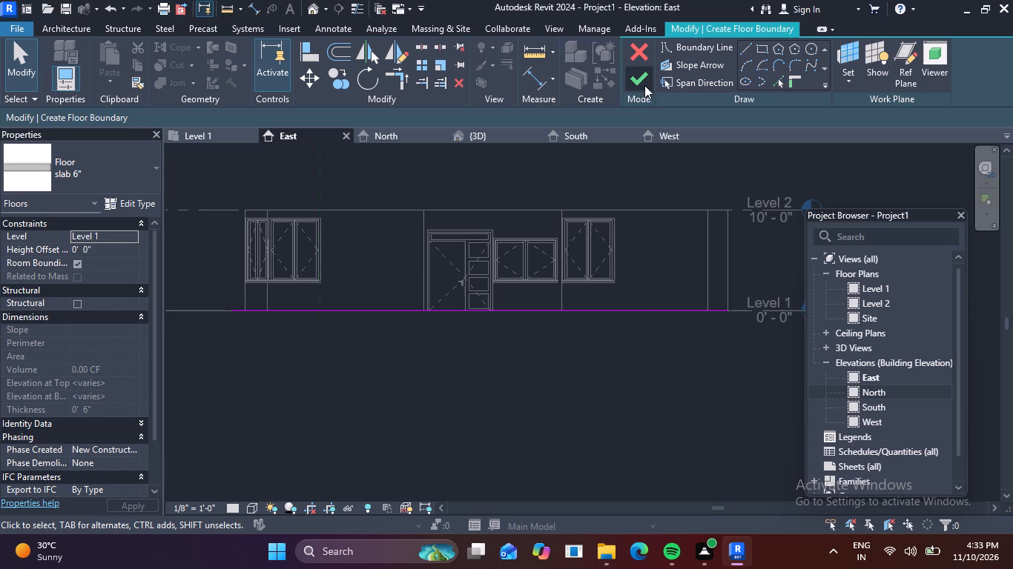
{"action": "scroll", "coordinate": [644, 85], "scroll_direction": "down", "scroll_amount": 3}
{"action": "scroll", "coordinate": [565, 230], "scroll_direction": "down", "scroll_amount": 7}
{"action": "middle_click_drag", "start_coordinate": [587, 276], "coordinate": [588, 309]}
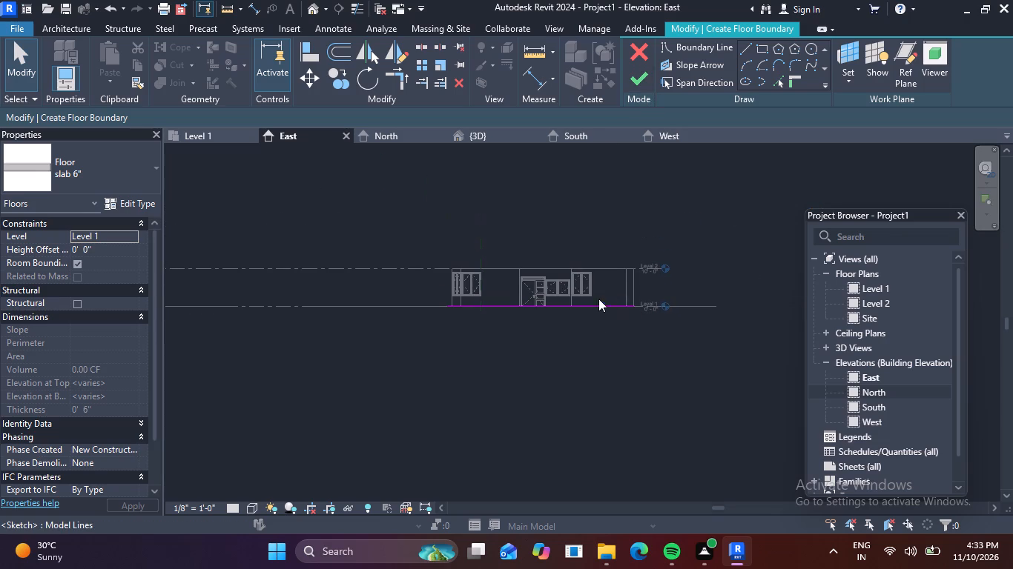
Examine the floor boundary sketch against the walls in the 3D view and along Level 1 in the North elevation.
{"action": "left_click", "coordinate": [312, 3]}
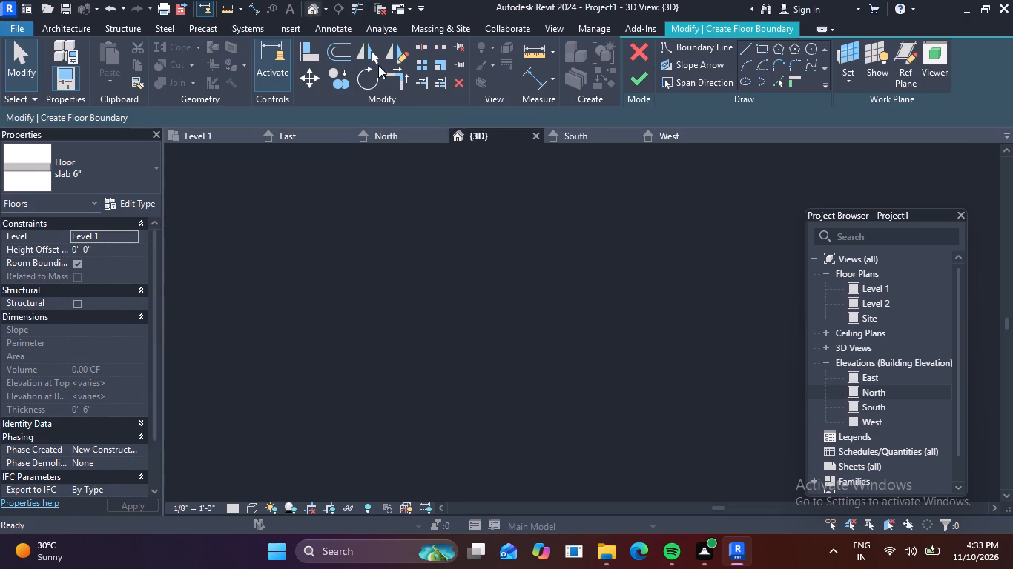
{"action": "scroll", "coordinate": [543, 292], "scroll_direction": "down", "scroll_amount": 2}
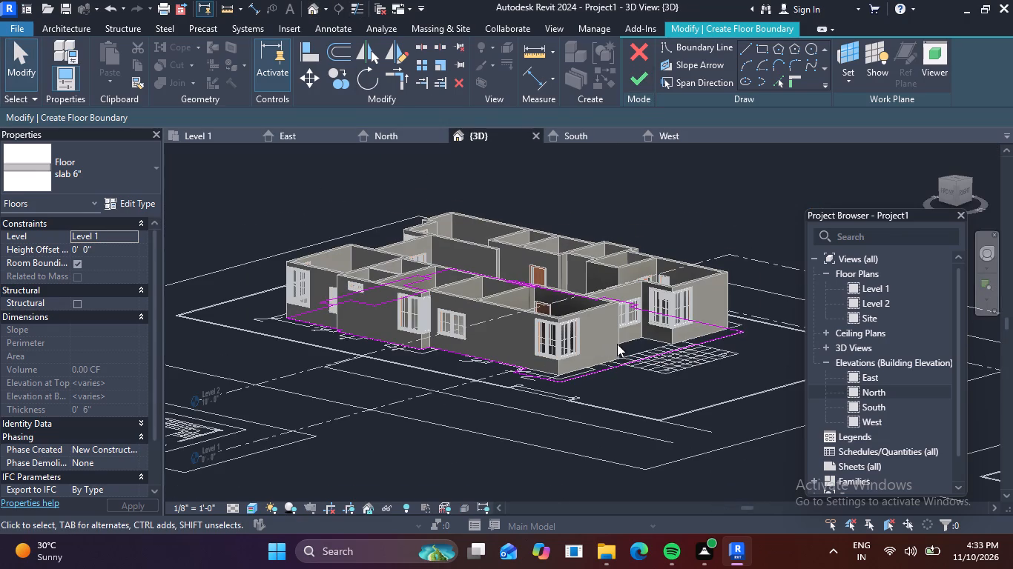
{"action": "middle_click_drag", "start_coordinate": [597, 342], "coordinate": [605, 245], "text": "shift"}
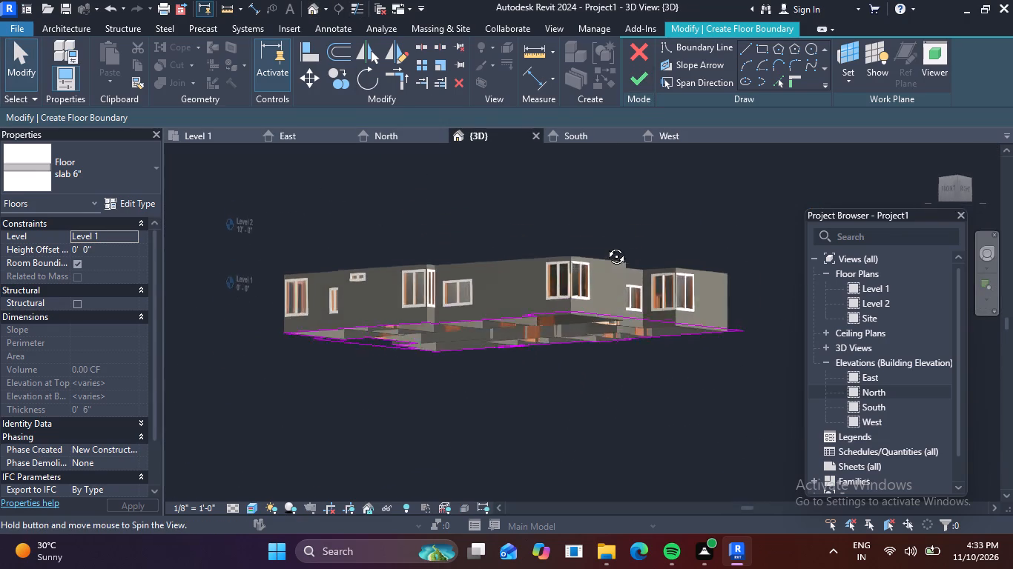
{"action": "middle_click_drag", "start_coordinate": [605, 245], "coordinate": [633, 330], "text": "shift"}
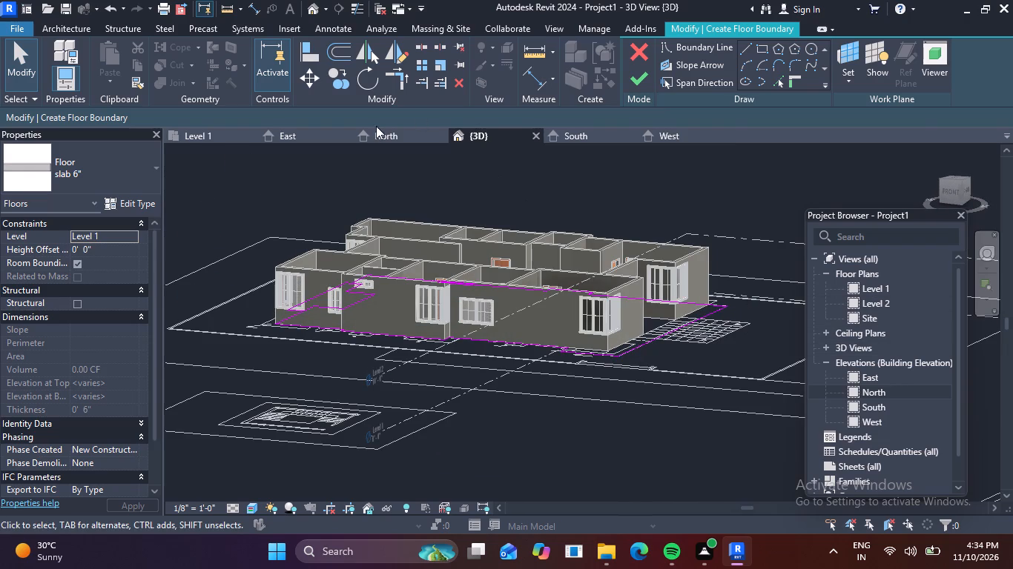
{"action": "left_click", "coordinate": [378, 136]}
{"action": "scroll", "coordinate": [570, 330], "scroll_direction": "up", "scroll_amount": 2}
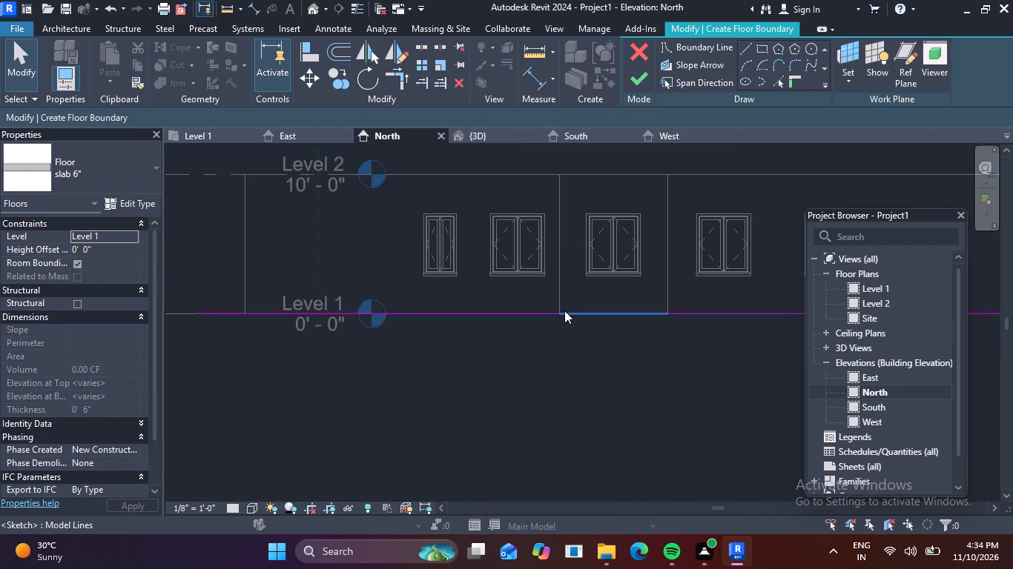
{"action": "left_click", "coordinate": [519, 313]}
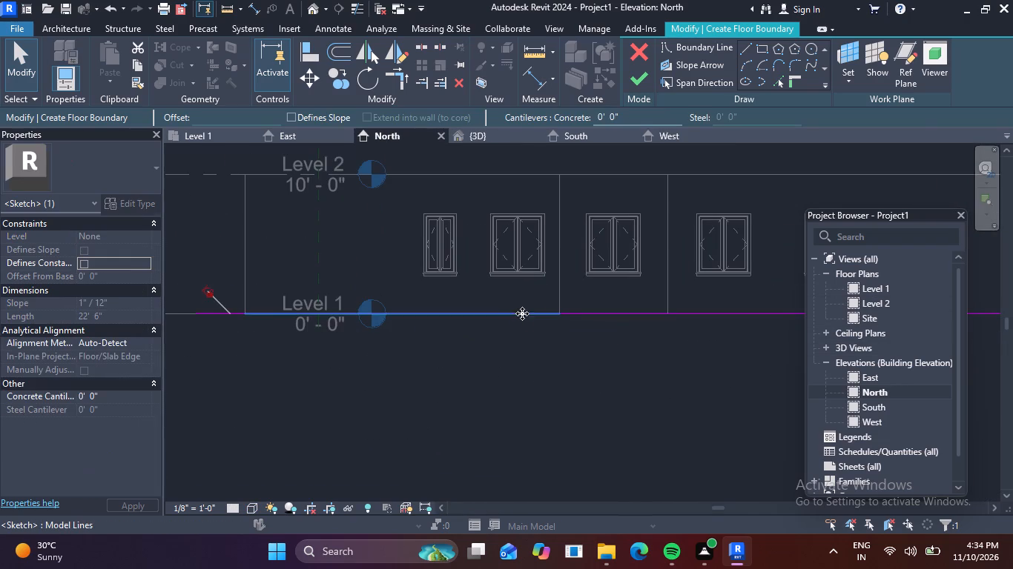
{"action": "left_click", "coordinate": [222, 313]}
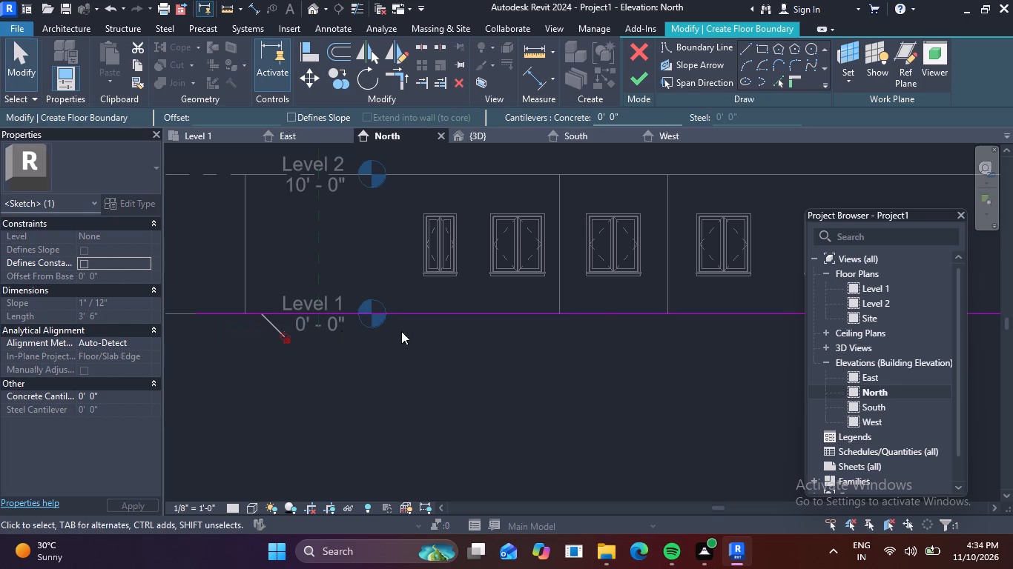
{"action": "scroll", "coordinate": [639, 310], "scroll_direction": "down", "scroll_amount": 1}
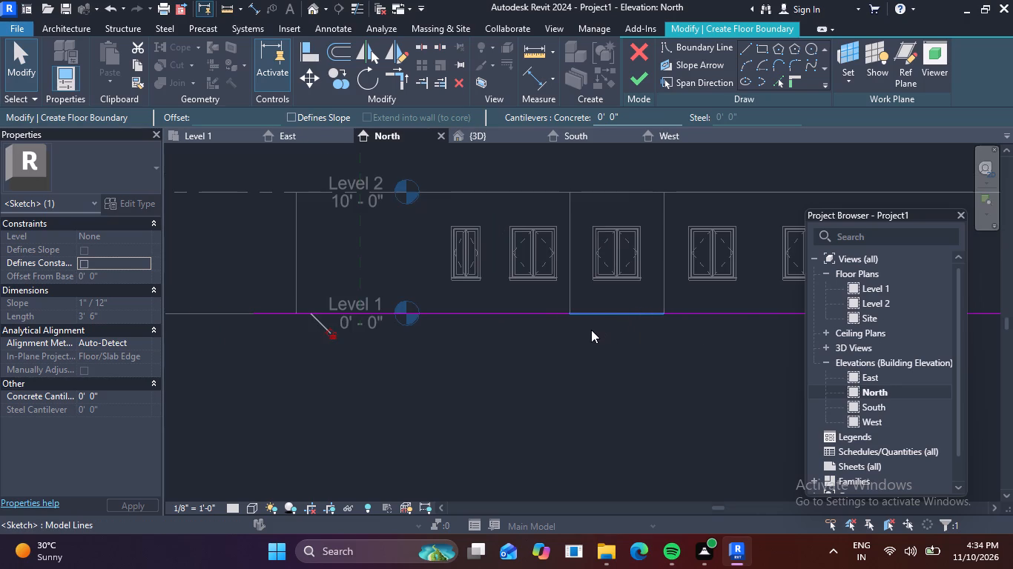
{"action": "middle_click_drag", "start_coordinate": [583, 330], "coordinate": [294, 268]}
{"action": "scroll", "coordinate": [469, 289], "scroll_direction": "down", "scroll_amount": 2}
{"action": "middle_click_drag", "start_coordinate": [465, 307], "coordinate": [394, 339]}
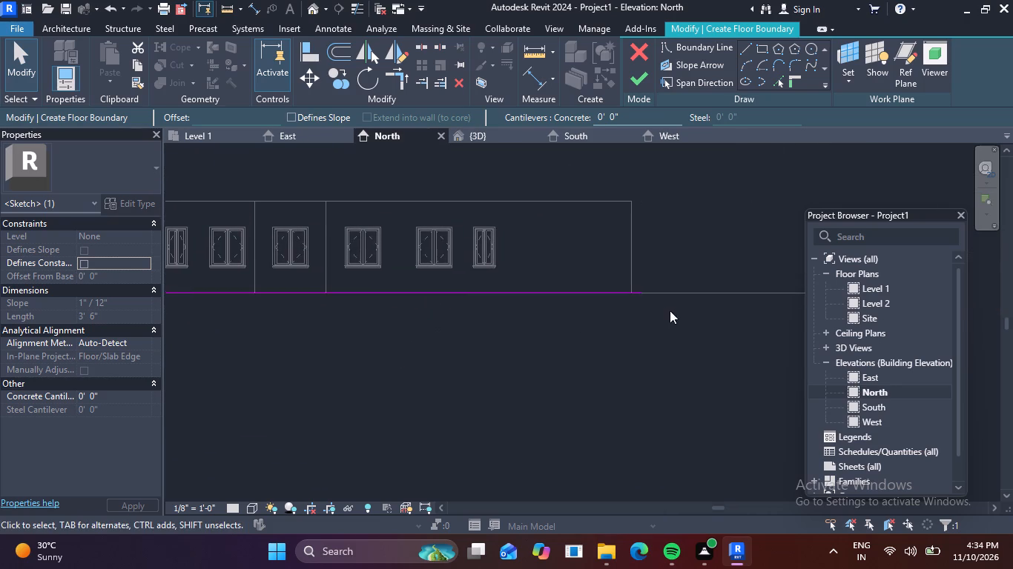
{"action": "left_click", "coordinate": [639, 290]}
{"action": "key", "text": "ctrl+alt+Up"}
{"action": "key", "text": "ctrl+alt+Up"}
{"action": "key", "text": "ctrl+alt+Up"}
{"action": "key", "text": "ctrl+alt+Up"}
{"action": "key", "text": "ctrl+alt+Up"}
{"action": "key", "text": "Escape"}
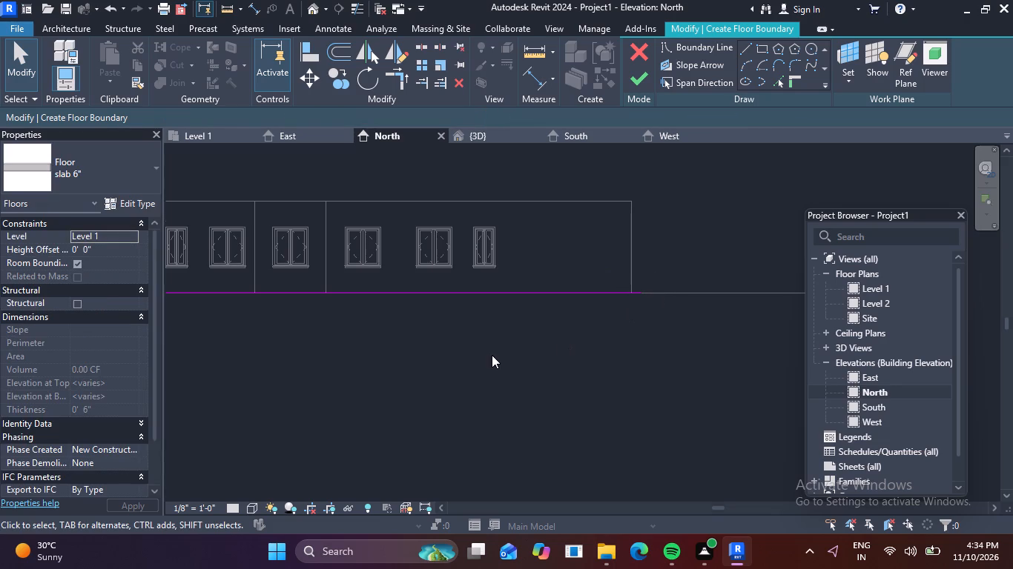
{"action": "scroll", "coordinate": [492, 355], "scroll_direction": "down", "scroll_amount": 3}
{"action": "middle_click_drag", "start_coordinate": [718, 330], "coordinate": [866, 333]}
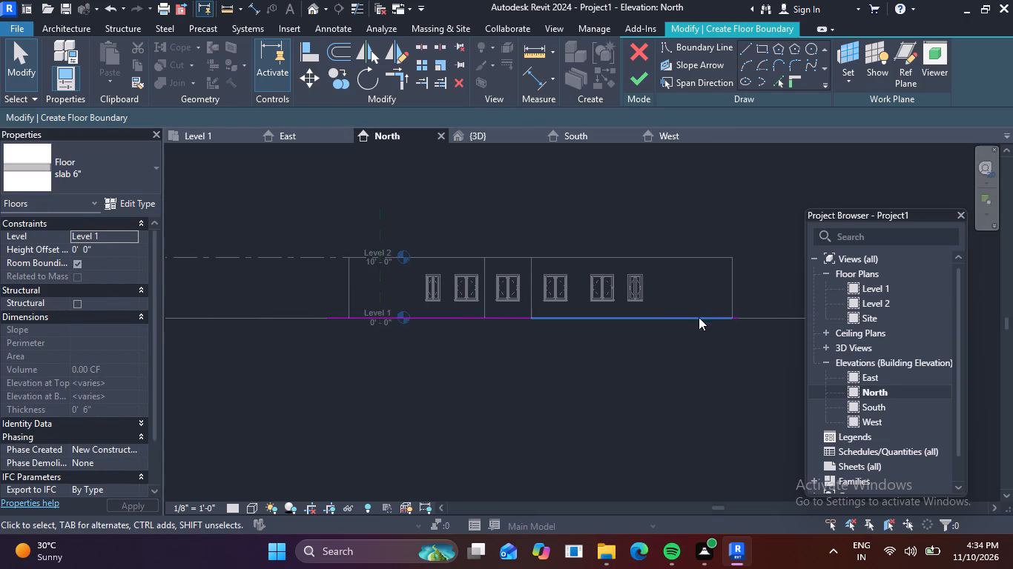
{"action": "scroll", "coordinate": [665, 330], "scroll_direction": "down", "scroll_amount": 1}
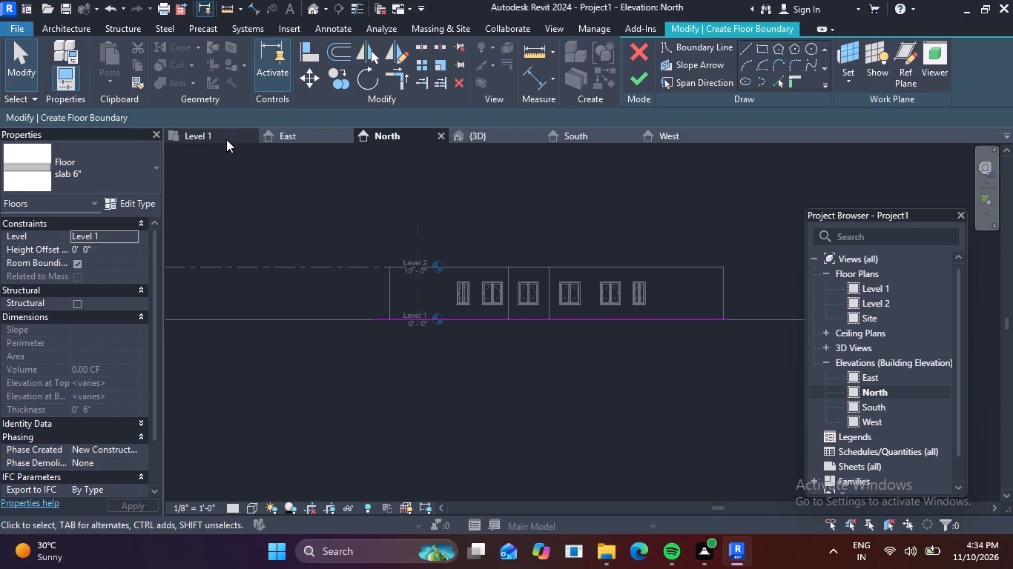
Undo the back verandah edge segments on the Level 1 plan and discard the whole floor boundary sketch.
{"action": "left_click", "coordinate": [194, 129]}
{"action": "scroll", "coordinate": [534, 347], "scroll_direction": "down", "scroll_amount": 3}
{"action": "middle_click_drag", "start_coordinate": [559, 367], "coordinate": [337, 298]}
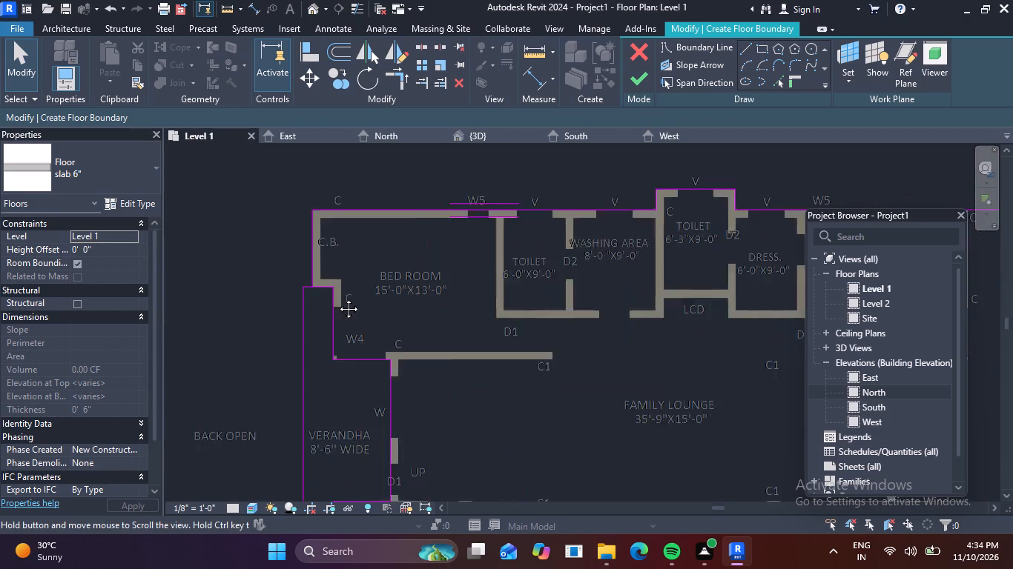
{"action": "middle_click_drag", "start_coordinate": [337, 298], "coordinate": [331, 293]}
{"action": "key", "text": "ctrl+z"}
{"action": "key", "text": "ctrl+z"}
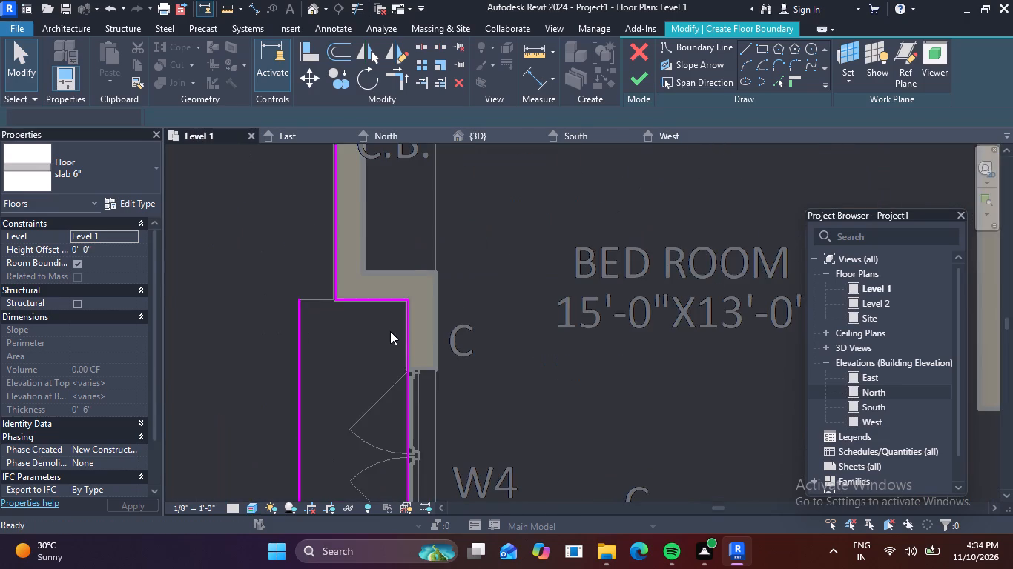
{"action": "key", "text": "ctrl+z"}
{"action": "left_click", "coordinate": [643, 49]}
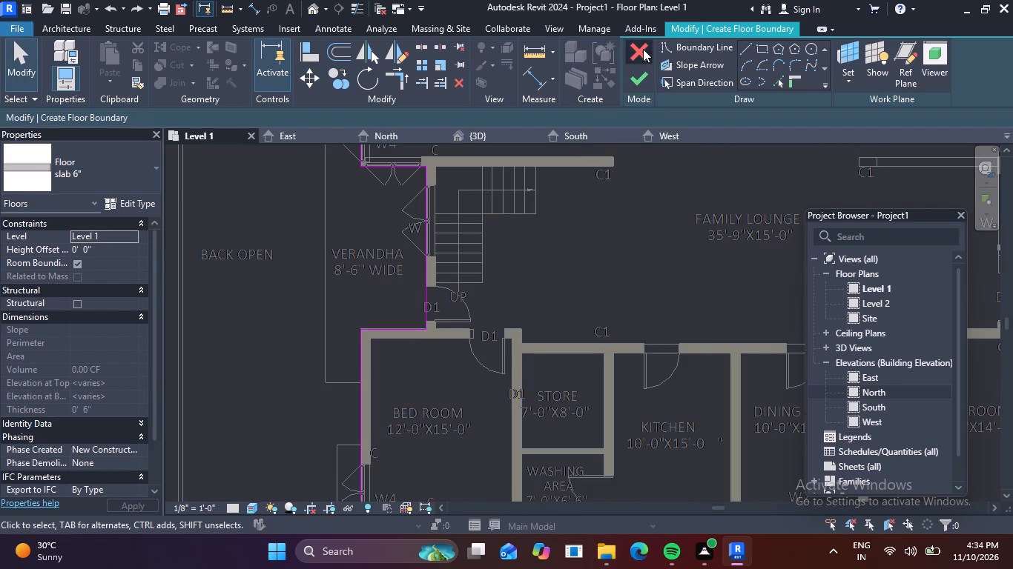
{"action": "left_click", "coordinate": [539, 283]}
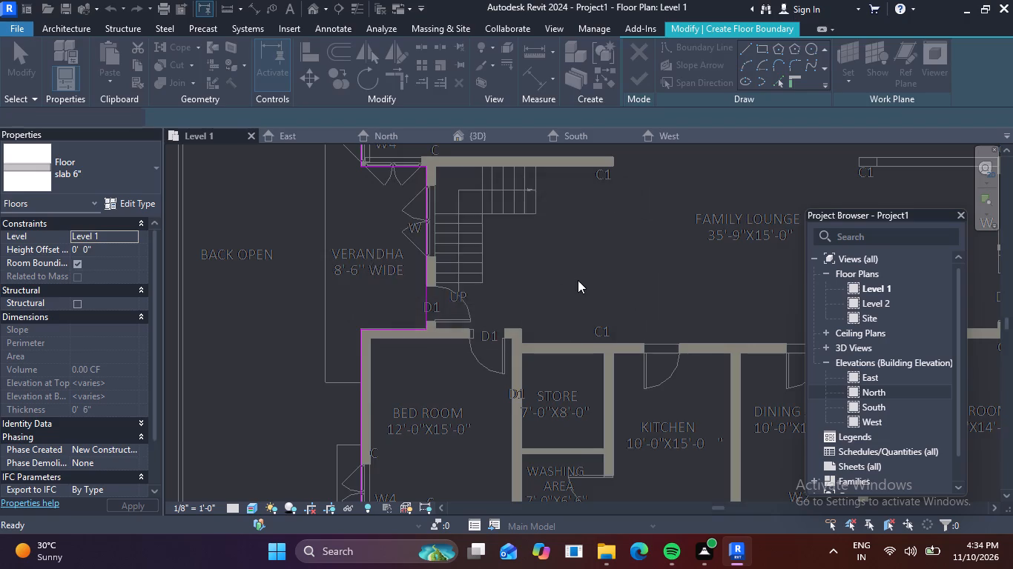
Open the Level 2 floor plan and start a new floor boundary sketch there.
{"action": "scroll", "coordinate": [578, 280], "scroll_direction": "down", "scroll_amount": 5}
{"action": "middle_click_drag", "start_coordinate": [595, 322], "coordinate": [521, 273]}
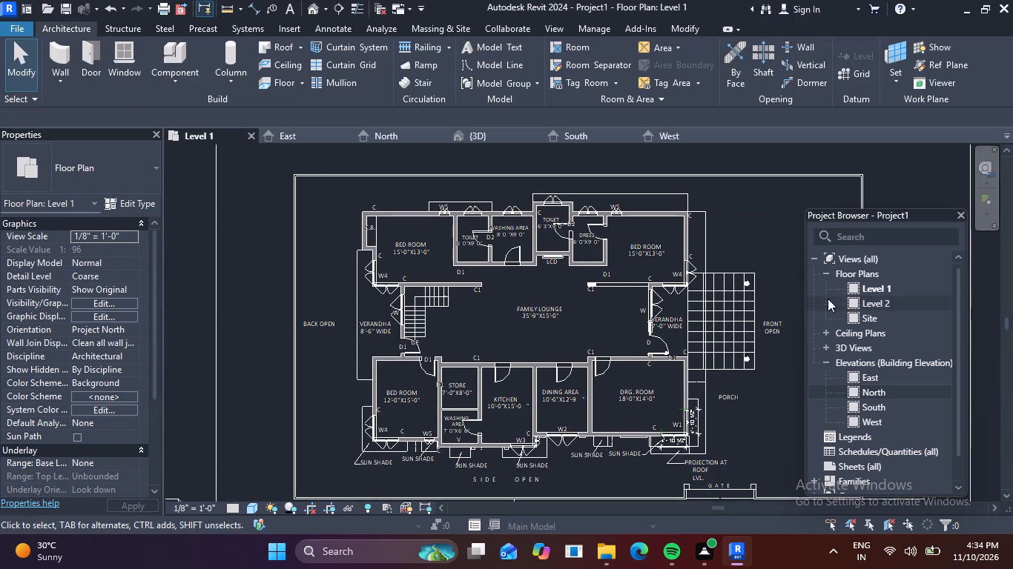
{"action": "double_click", "coordinate": [863, 304]}
{"action": "scroll", "coordinate": [501, 277], "scroll_direction": "down", "scroll_amount": 2}
{"action": "scroll", "coordinate": [388, 235], "scroll_direction": "up", "scroll_amount": 7}
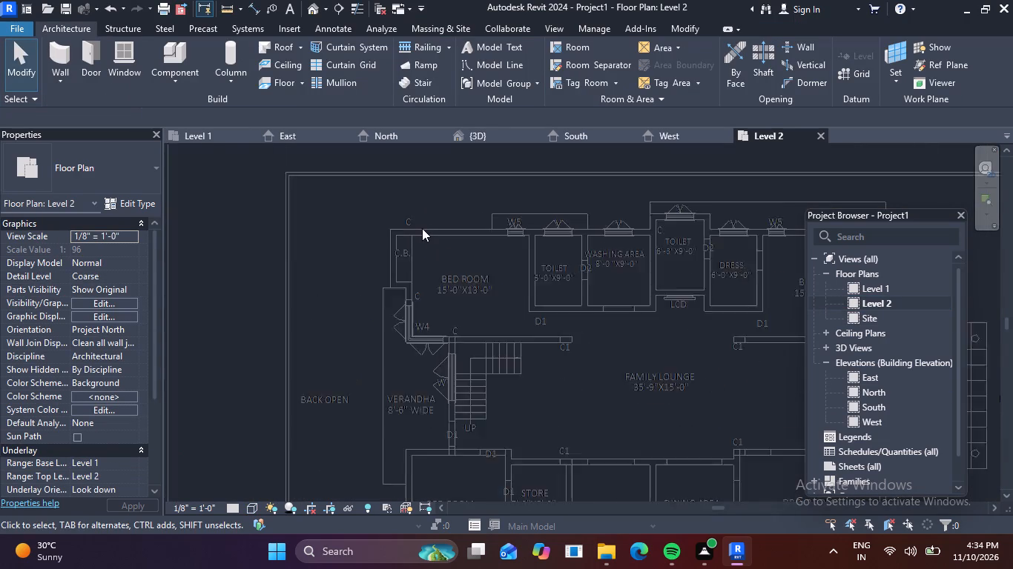
{"action": "left_click", "coordinate": [282, 79]}
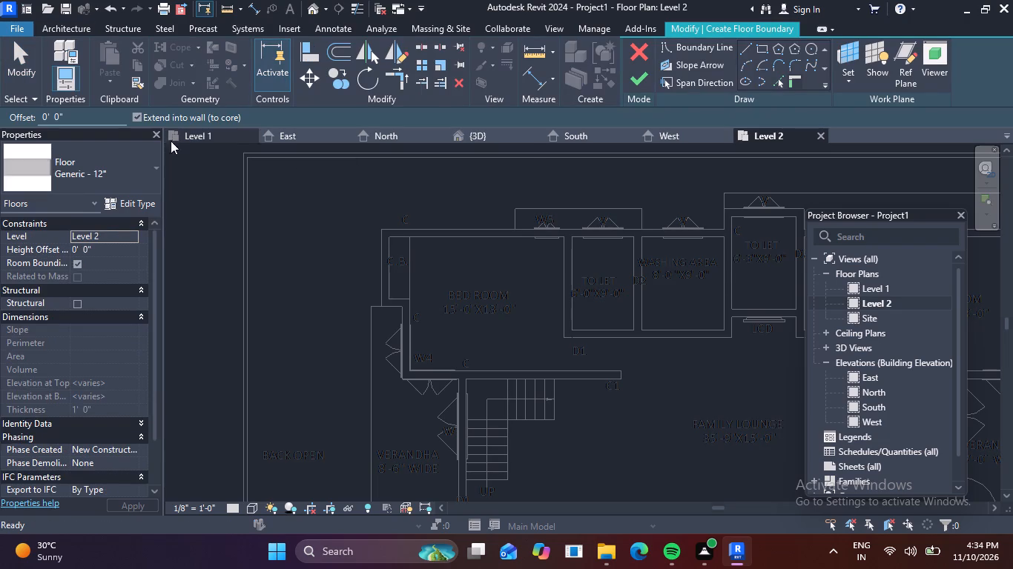
Look through the available floor types for a suitable slab type.
{"action": "left_click", "coordinate": [156, 167]}
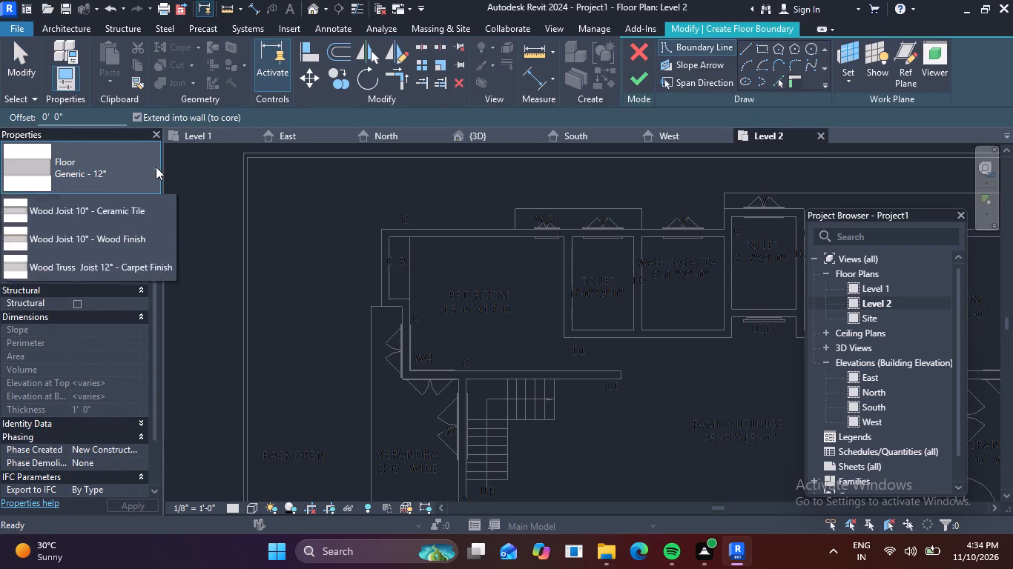
{"action": "scroll", "coordinate": [110, 259], "scroll_direction": "down", "scroll_amount": 5}
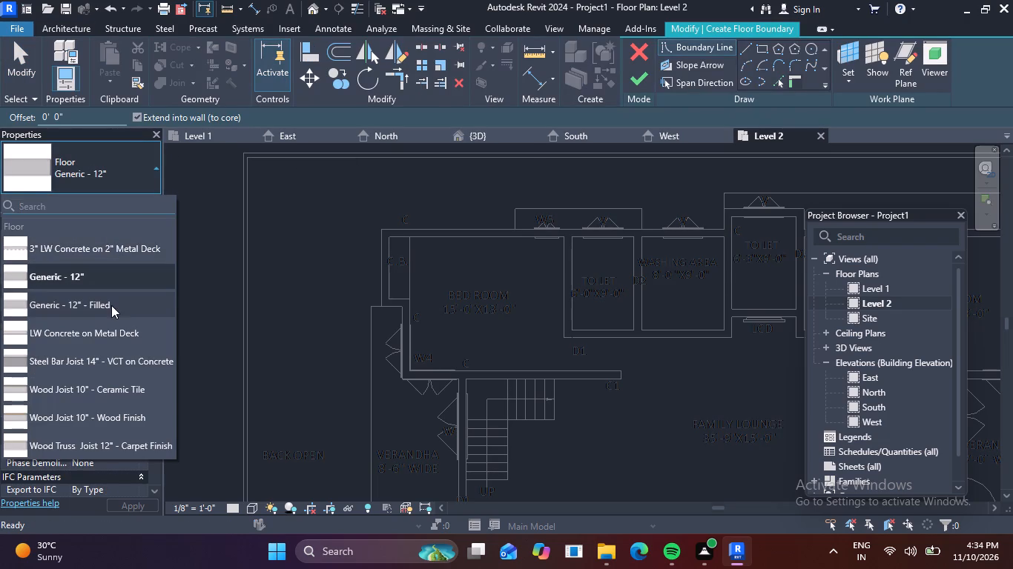
{"action": "scroll", "coordinate": [112, 306], "scroll_direction": "up", "scroll_amount": 6}
{"action": "scroll", "coordinate": [113, 296], "scroll_direction": "down", "scroll_amount": 12}
{"action": "left_click", "coordinate": [159, 170]}
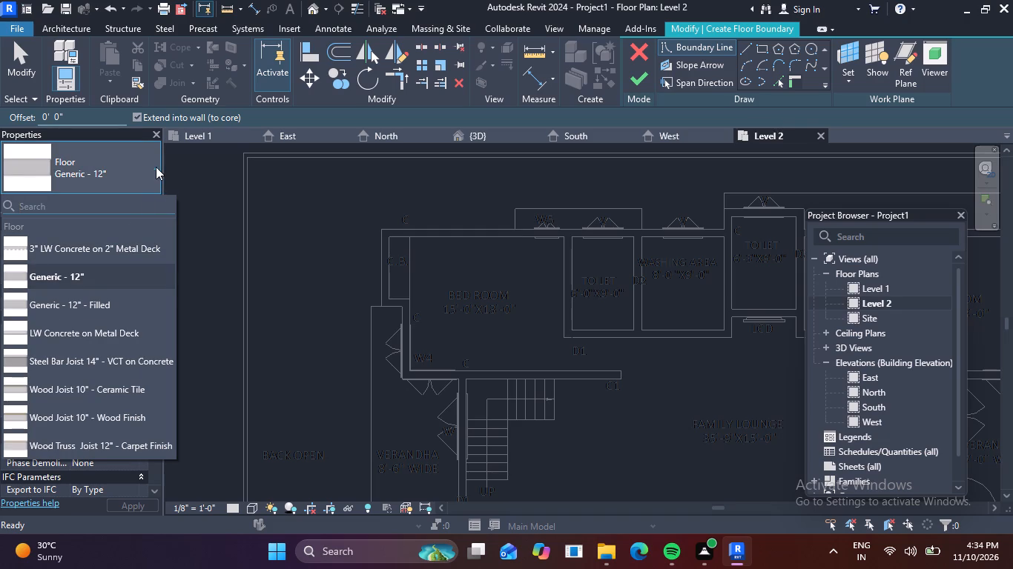
{"action": "left_click", "coordinate": [156, 167]}
Duplicate the Generic - 12" floor type under the name slab 6".
{"action": "left_click", "coordinate": [139, 210]}
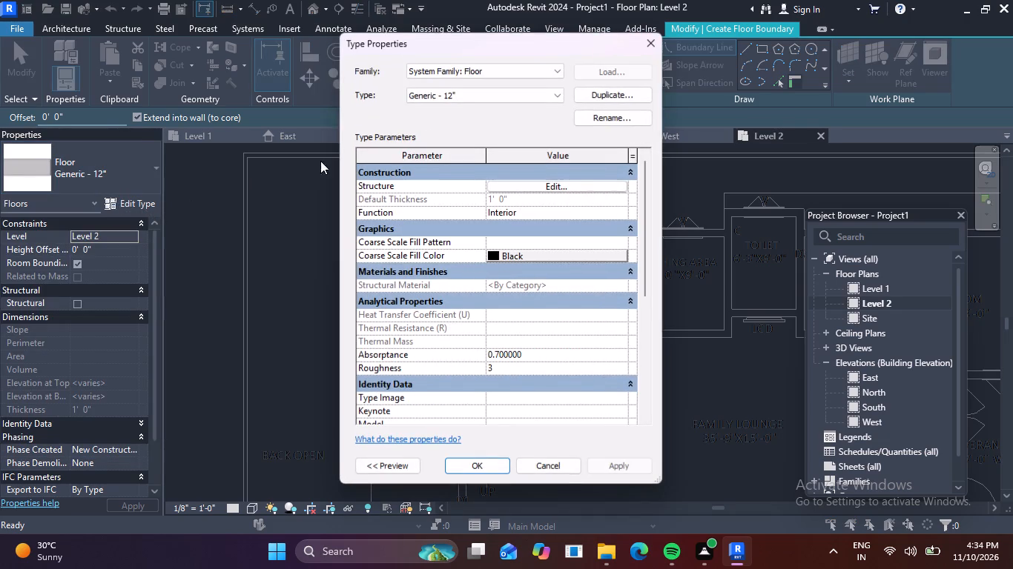
{"action": "left_click", "coordinate": [602, 93]}
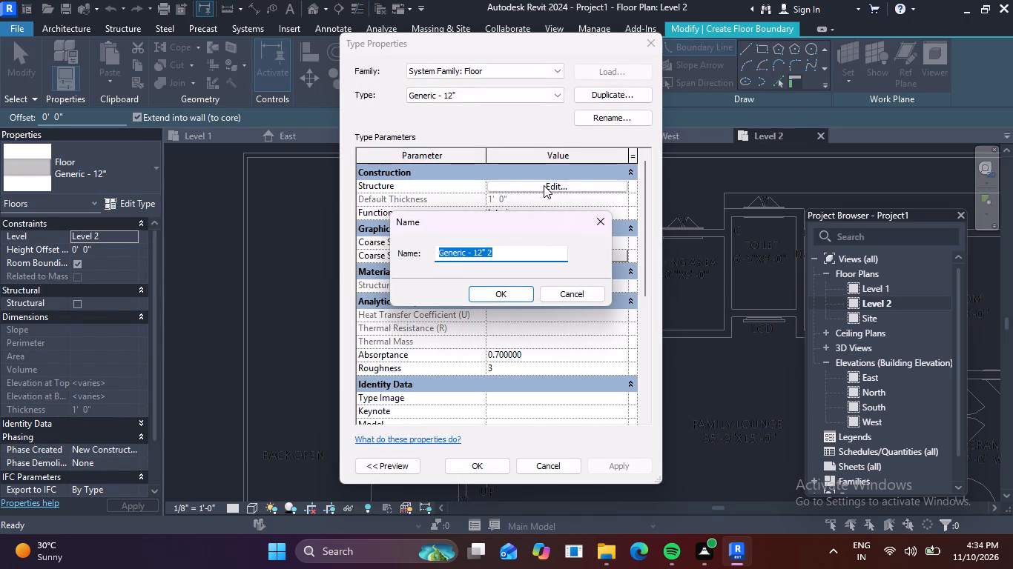
{"action": "key", "text": "BackSpace"}
{"action": "type", "text": "slan"}
{"action": "key", "text": "BackSpace"}
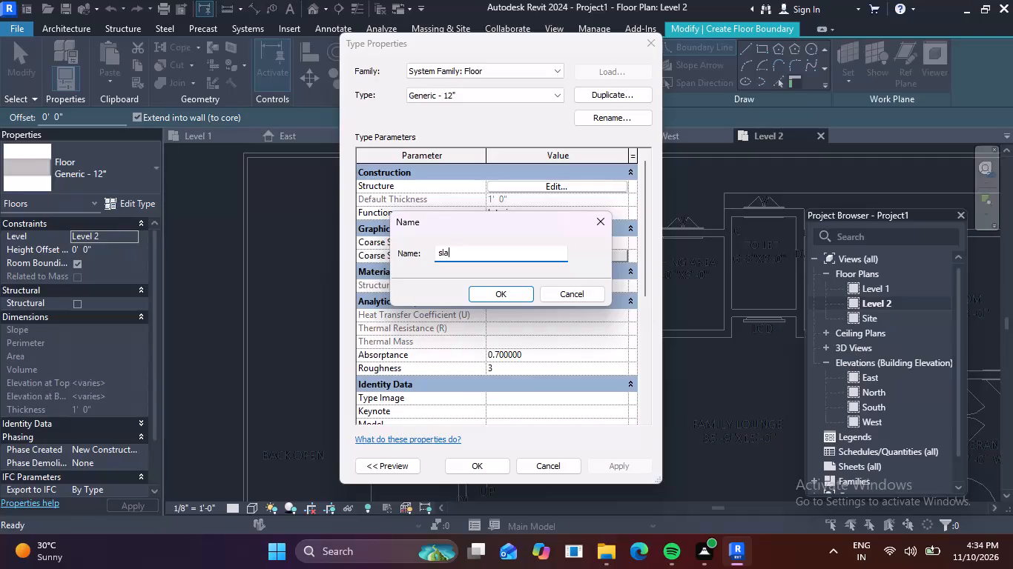
{"action": "key", "text": "b"}
{"action": "key", "text": "space"}
{"action": "type", "text": "6"}
{"action": "key", "text": "shift+quotedbl"}
{"action": "left_click", "coordinate": [487, 292]}
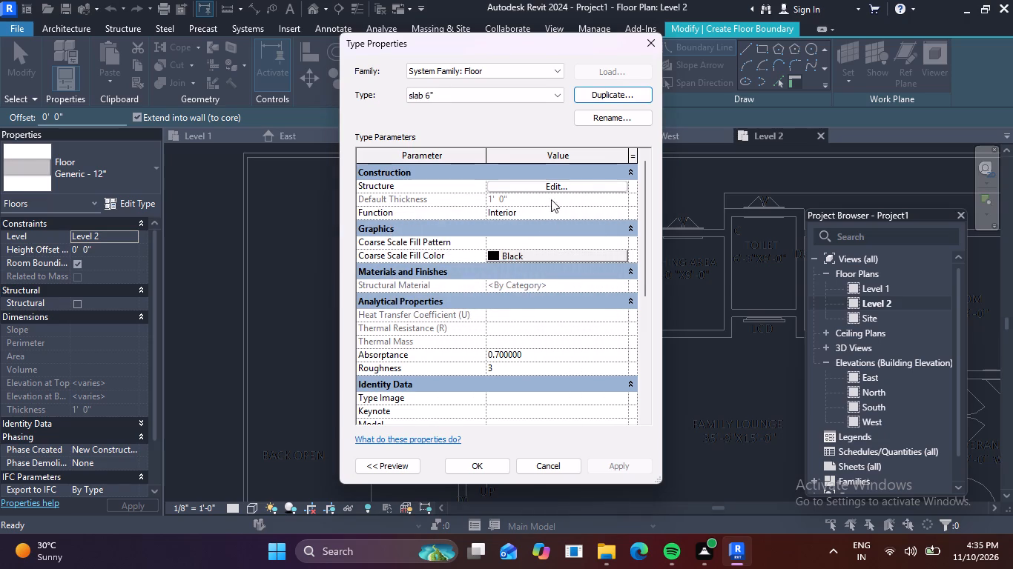
Set the structure layer thickness of the slab 6" floor type to 6" and apply the type to the new floor.
{"action": "left_click", "coordinate": [558, 182]}
{"action": "left_click", "coordinate": [501, 212]}
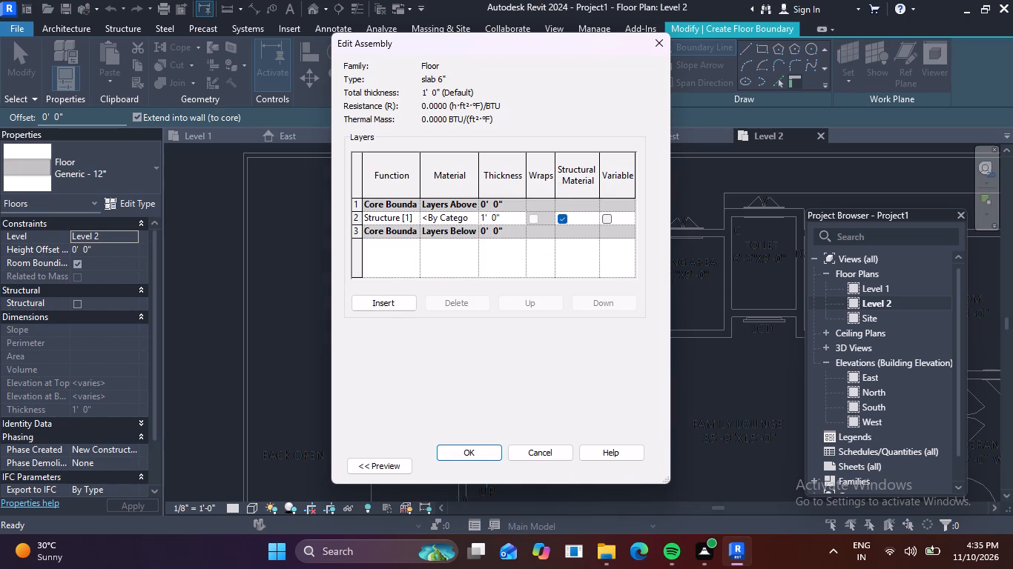
{"action": "key", "text": "BackSpace"}
{"action": "key", "text": "BackSpace"}
{"action": "key", "text": "BackSpace"}
{"action": "key", "text": "BackSpace"}
{"action": "key", "text": "BackSpace"}
{"action": "key", "text": "BackSpace"}
{"action": "key", "text": "BackSpace"}
{"action": "type", "text": "6\""}
{"action": "key", "text": "Return"}
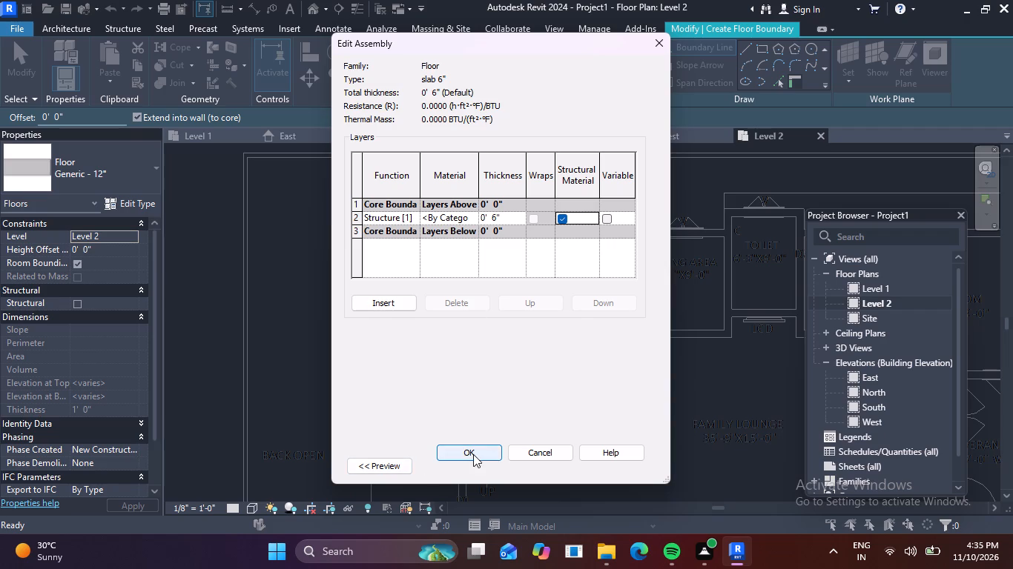
{"action": "left_click", "coordinate": [473, 454]}
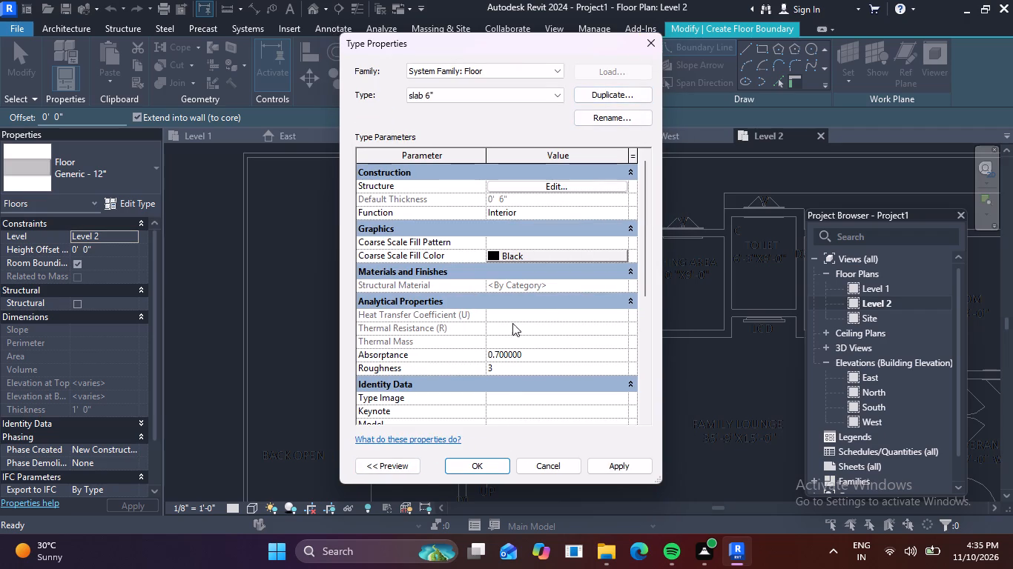
{"action": "left_click", "coordinate": [479, 469]}
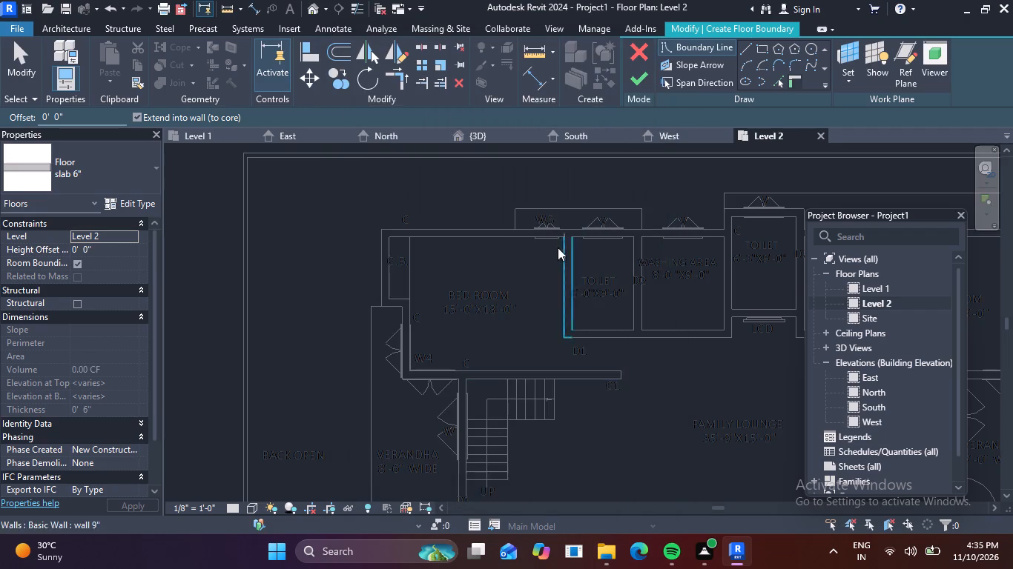
Start the line boundary at the C.B. bedroom's outer corner, tracing the outer wall and around the 2'-0" toilet projection.
{"action": "scroll", "coordinate": [503, 253], "scroll_direction": "down", "scroll_amount": 2}
{"action": "scroll", "coordinate": [420, 237], "scroll_direction": "up", "scroll_amount": 3}
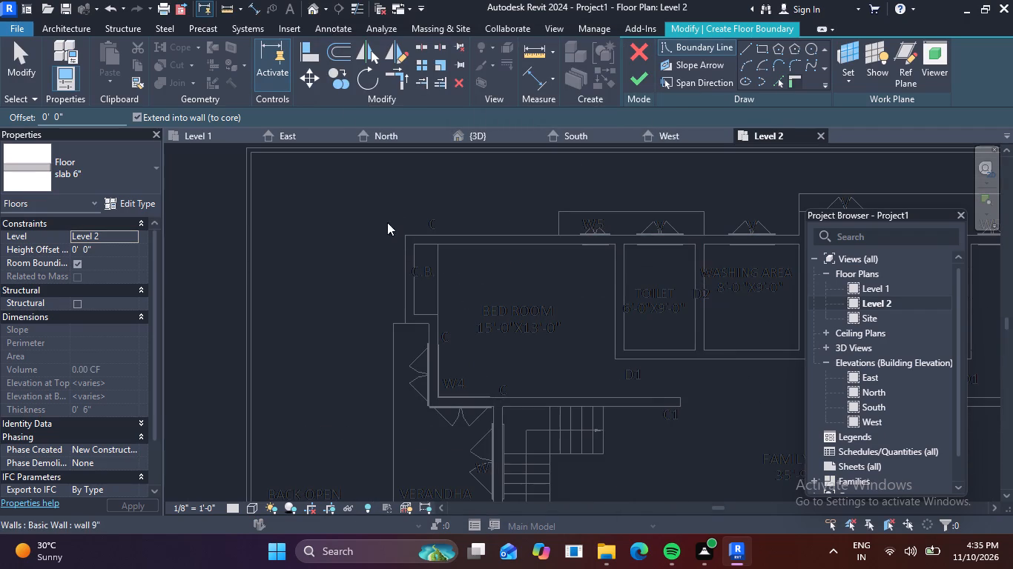
{"action": "left_click", "coordinate": [745, 50]}
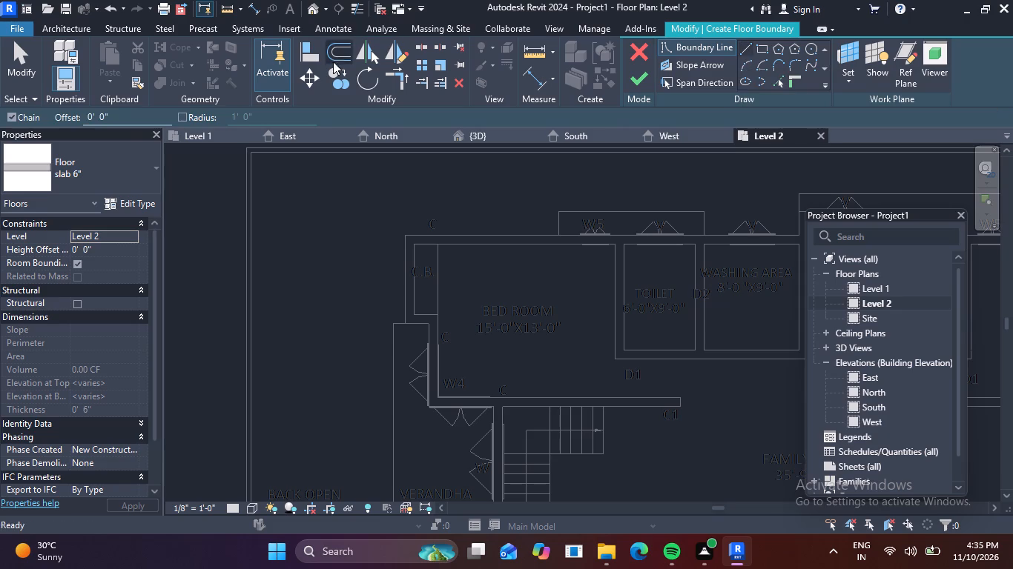
{"action": "left_click", "coordinate": [406, 232]}
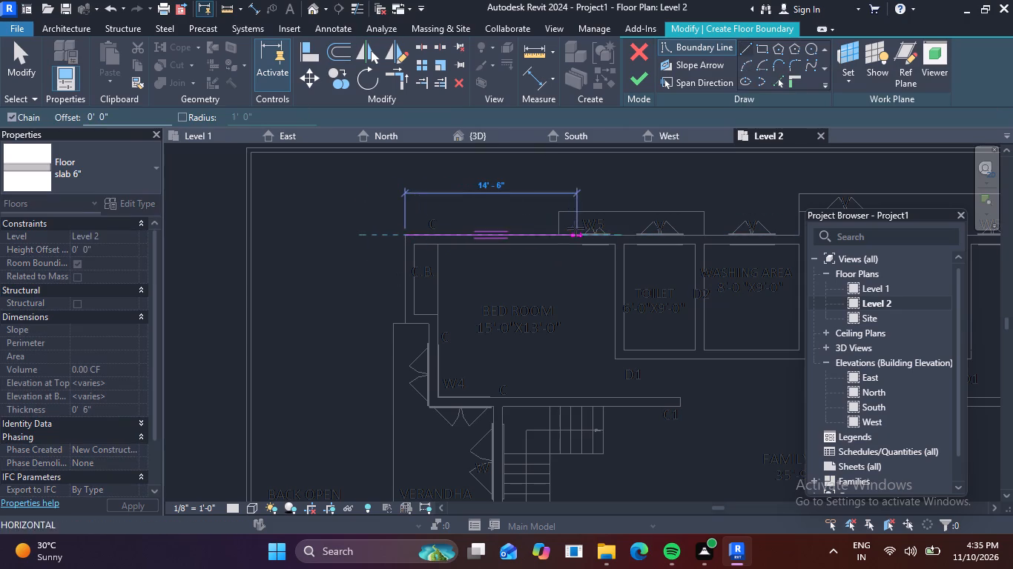
{"action": "middle_click_drag", "start_coordinate": [575, 228], "coordinate": [111, 173]}
{"action": "middle_click_drag", "start_coordinate": [308, 168], "coordinate": [362, 199]}
{"action": "scroll", "coordinate": [309, 167], "scroll_direction": "up", "scroll_amount": 1}
{"action": "scroll", "coordinate": [373, 195], "scroll_direction": "up", "scroll_amount": 5}
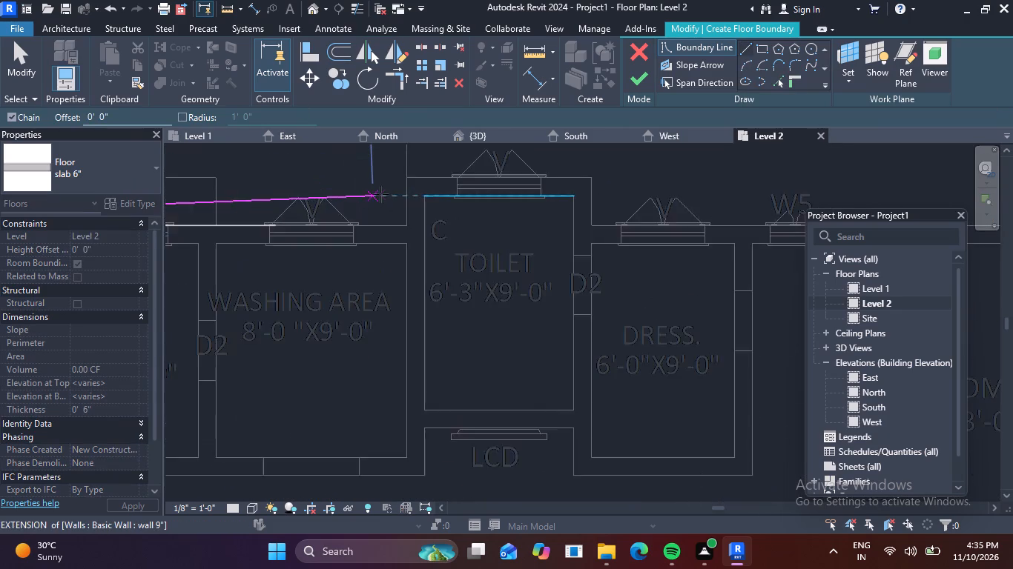
{"action": "left_click", "coordinate": [411, 230]}
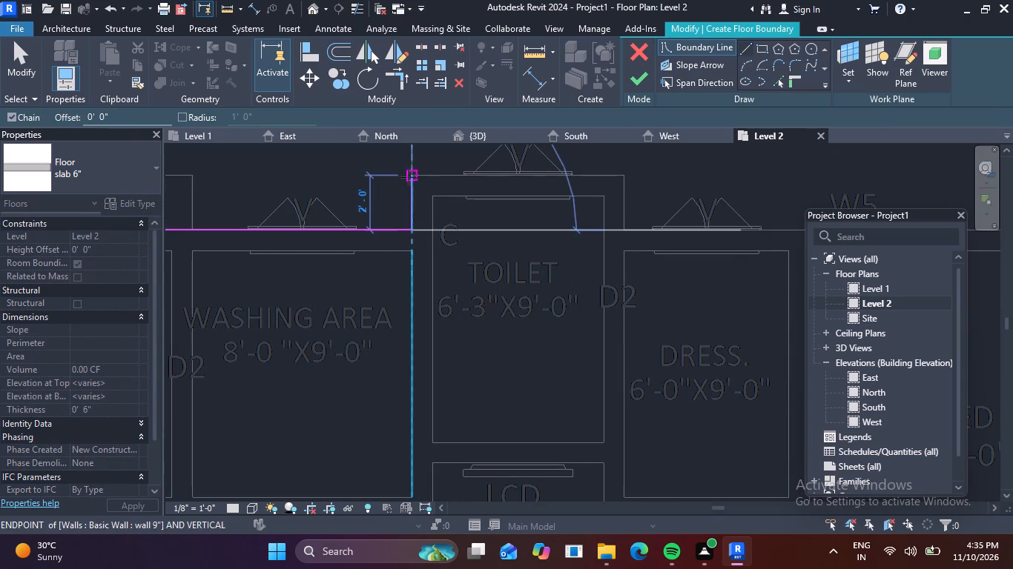
{"action": "left_click", "coordinate": [409, 176]}
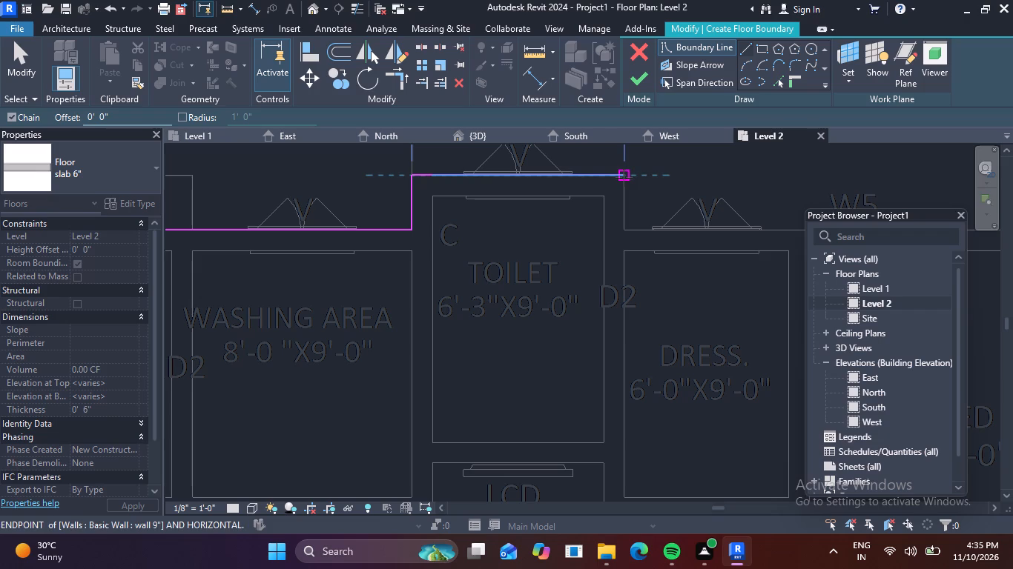
{"action": "left_click", "coordinate": [624, 178]}
{"action": "left_click", "coordinate": [624, 226]}
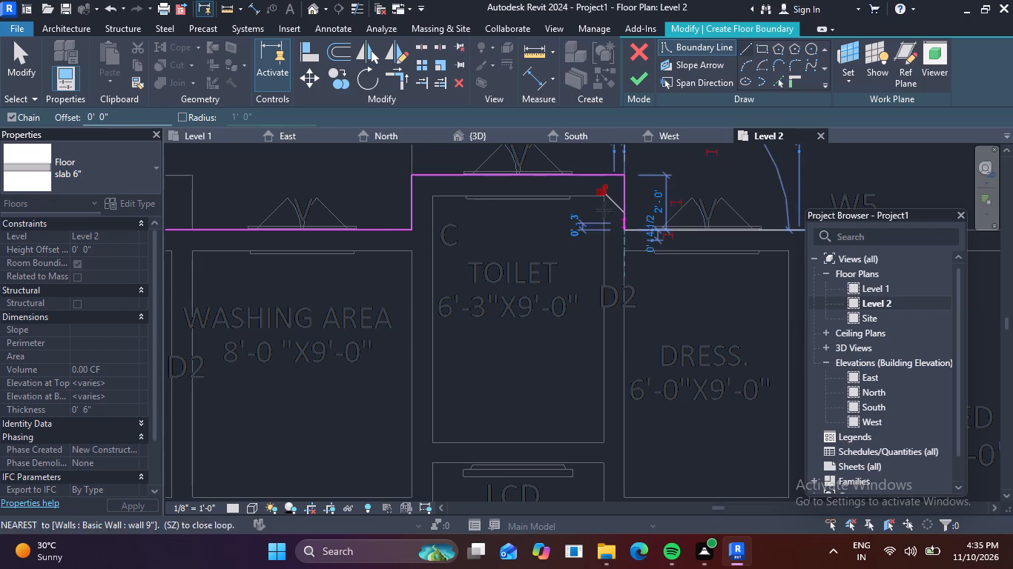
Continue the boundary 26'-0" along the dressing room and front bedroom wall to the outer corner of the front projection.
{"action": "middle_click_drag", "start_coordinate": [571, 204], "coordinate": [260, 183]}
{"action": "scroll", "coordinate": [340, 196], "scroll_direction": "down", "scroll_amount": 3}
{"action": "middle_click_drag", "start_coordinate": [501, 204], "coordinate": [428, 224]}
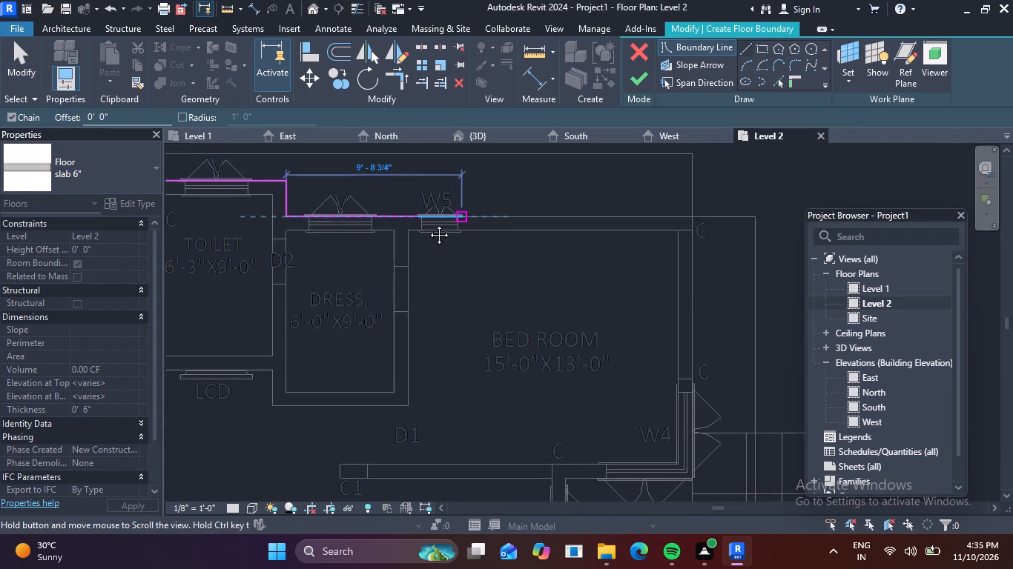
{"action": "middle_click_drag", "start_coordinate": [428, 224], "coordinate": [271, 223]}
{"action": "scroll", "coordinate": [512, 226], "scroll_direction": "up", "scroll_amount": 3}
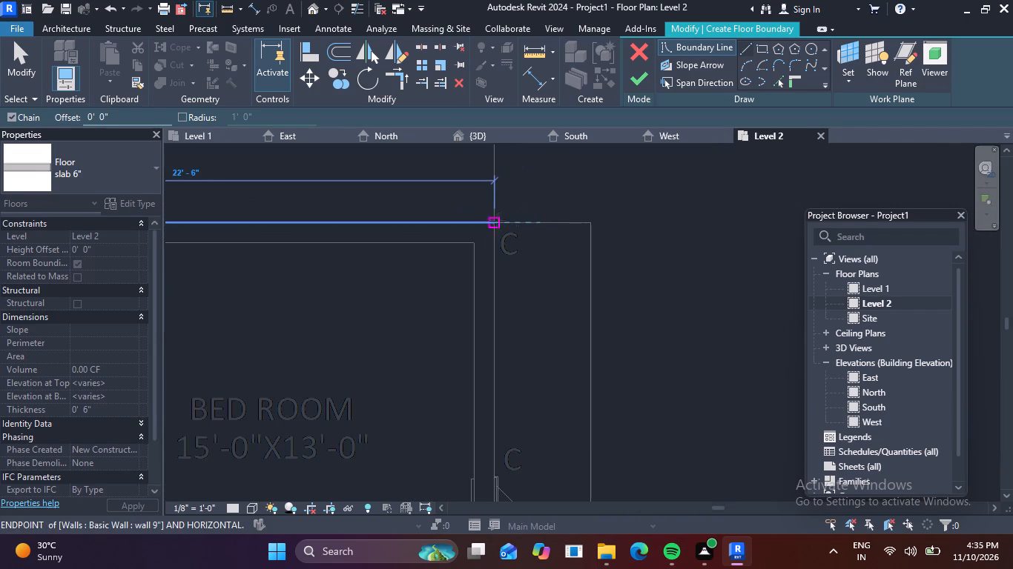
{"action": "left_click", "coordinate": [594, 224]}
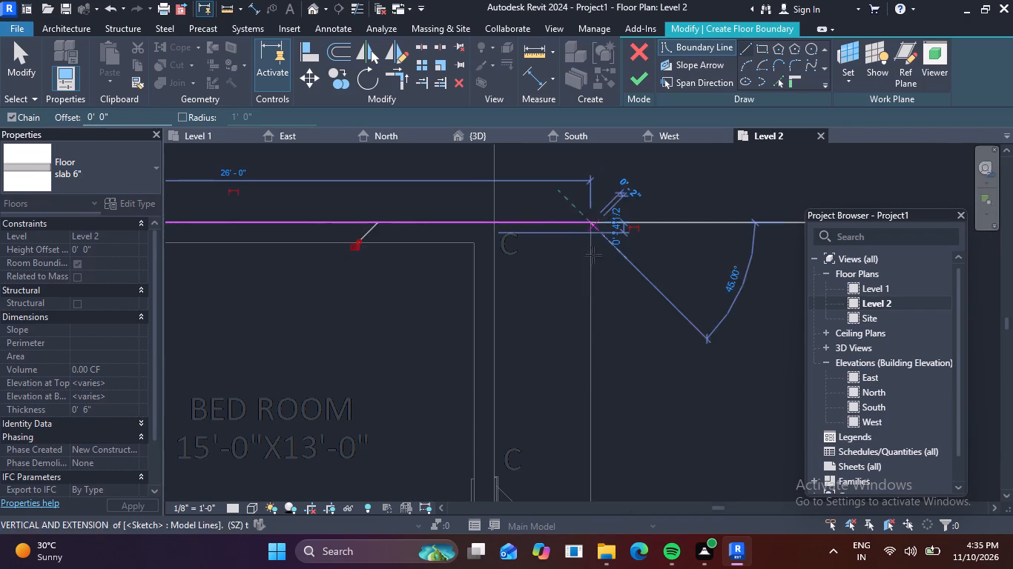
Draw the boundary about 12'-6" along the front projection line to the edge of the gridded area before the verandah.
{"action": "scroll", "coordinate": [598, 256], "scroll_direction": "down", "scroll_amount": 3}
{"action": "middle_click_drag", "start_coordinate": [603, 294], "coordinate": [587, 136]}
{"action": "scroll", "coordinate": [573, 250], "scroll_direction": "down", "scroll_amount": 2}
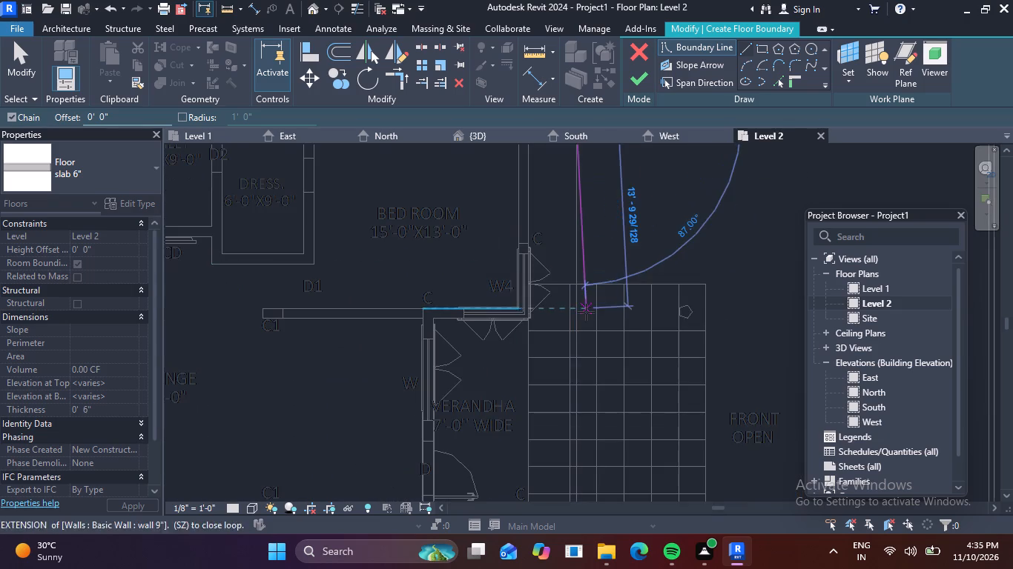
{"action": "middle_click_drag", "start_coordinate": [586, 312], "coordinate": [564, 206]}
{"action": "scroll", "coordinate": [547, 317], "scroll_direction": "down", "scroll_amount": 1}
{"action": "middle_click_drag", "start_coordinate": [551, 332], "coordinate": [544, 202]}
{"action": "middle_click_drag", "start_coordinate": [541, 355], "coordinate": [552, 221]}
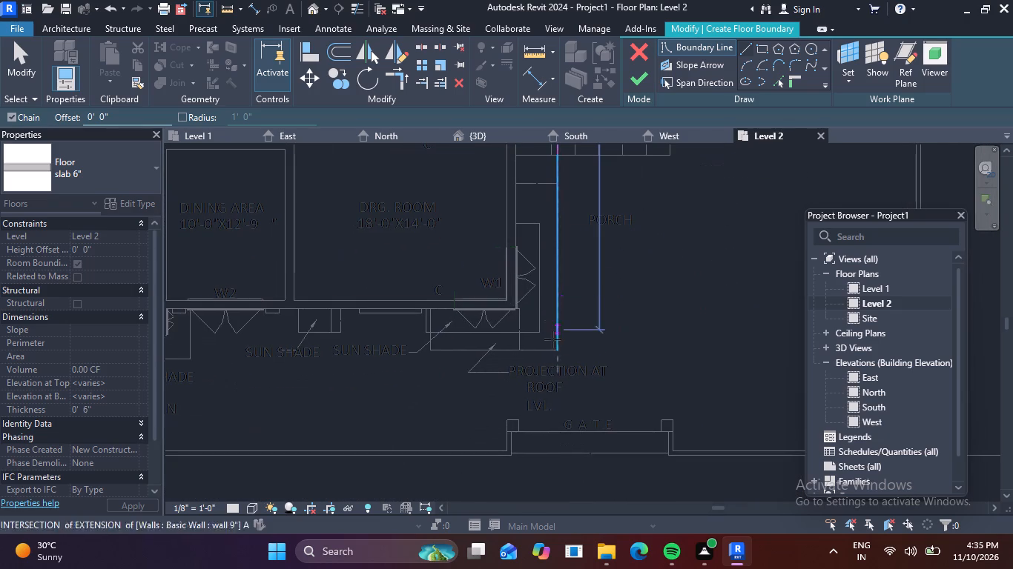
{"action": "middle_click_drag", "start_coordinate": [564, 204], "coordinate": [494, 493]}
{"action": "scroll", "coordinate": [564, 208], "scroll_direction": "up", "scroll_amount": 1}
{"action": "middle_click_drag", "start_coordinate": [538, 292], "coordinate": [514, 402]}
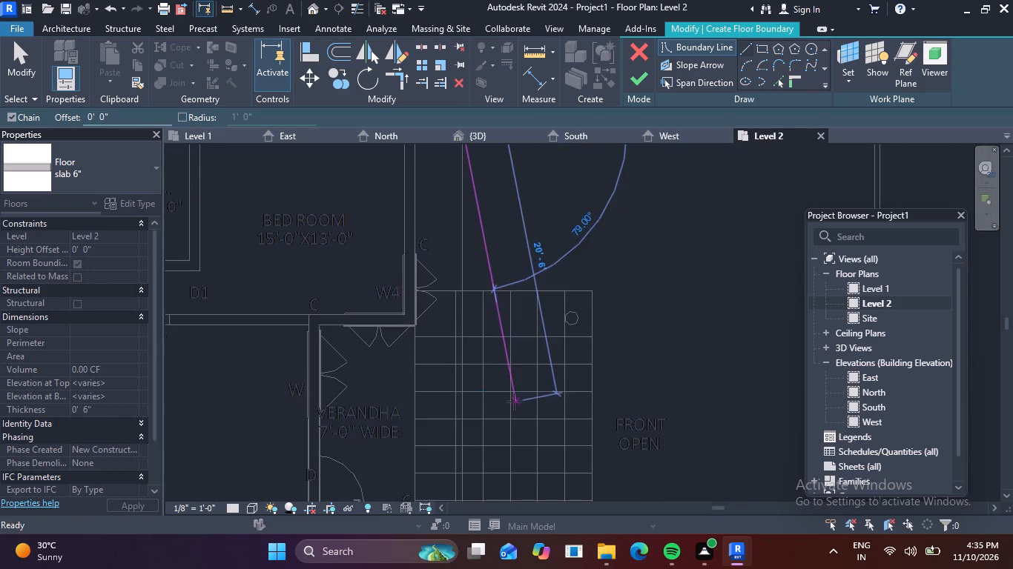
{"action": "left_click", "coordinate": [463, 292]}
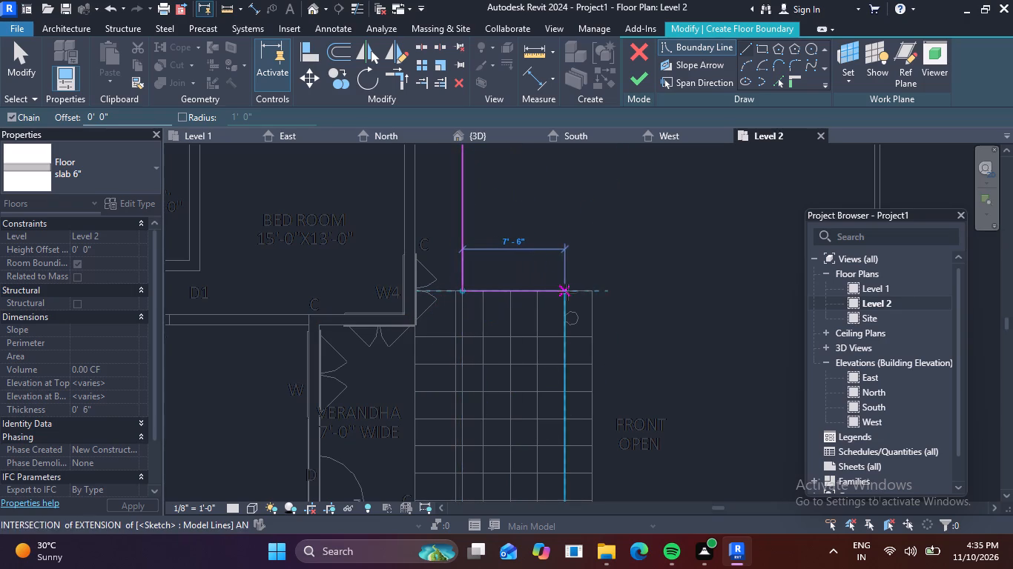
Trace the boundary around the gridded area in front of the verandah, with an 18'-9" front edge and a 9'-6" return.
{"action": "left_click", "coordinate": [591, 294]}
{"action": "middle_click_drag", "start_coordinate": [583, 400], "coordinate": [479, 261]}
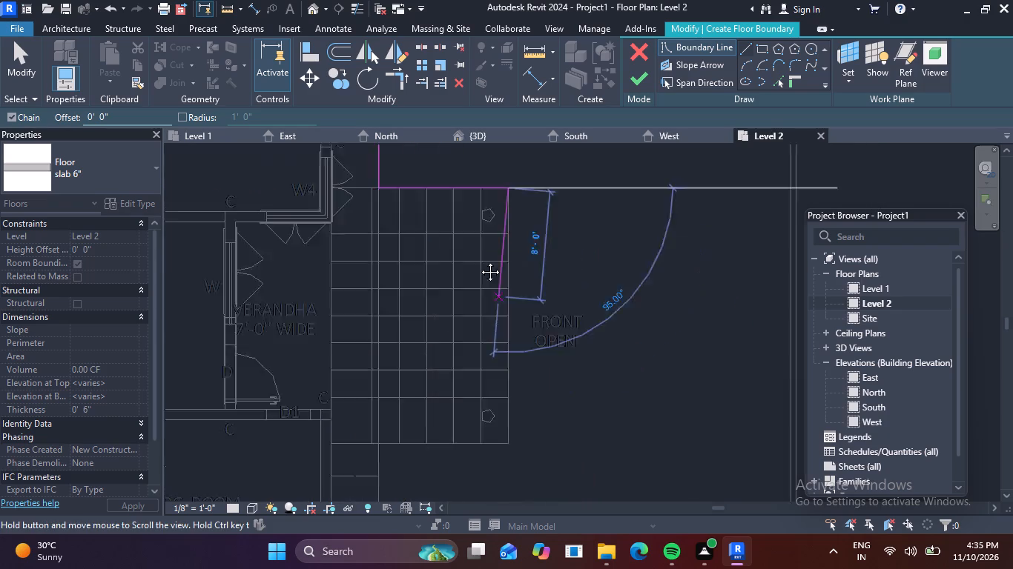
{"action": "middle_click_drag", "start_coordinate": [479, 261], "coordinate": [461, 221]}
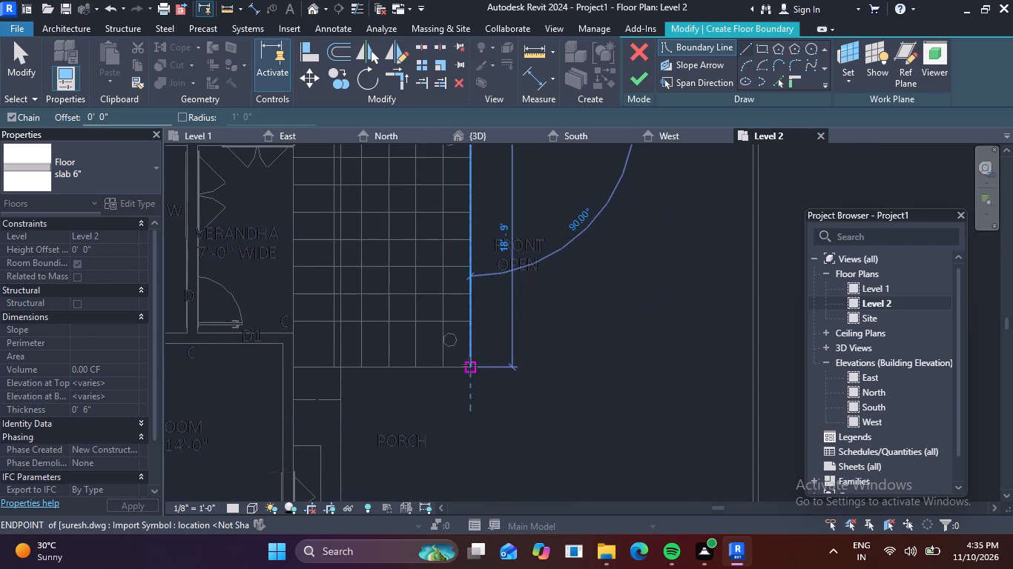
{"action": "left_click", "coordinate": [469, 365]}
{"action": "left_click", "coordinate": [340, 365]}
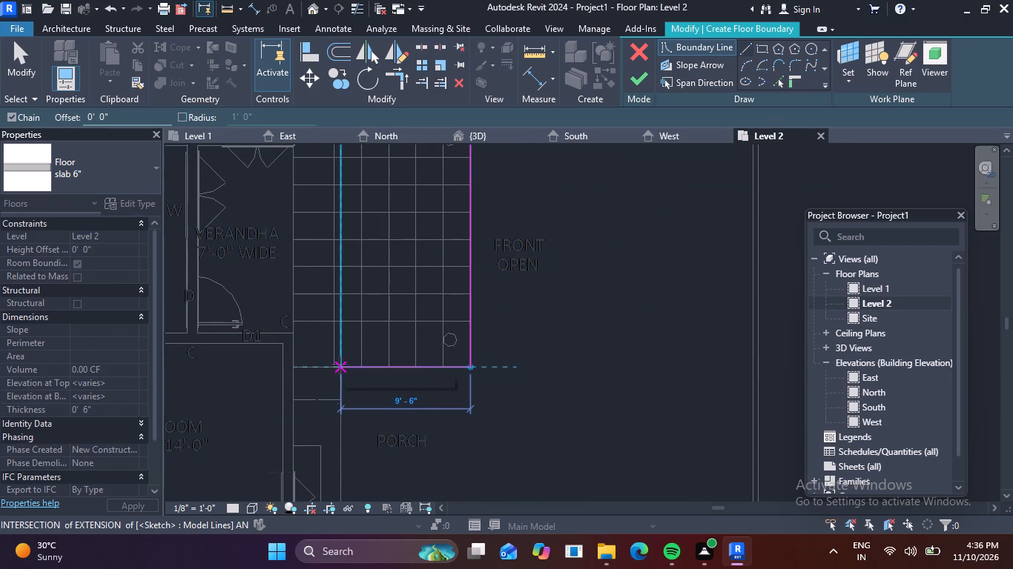
Trace the roof-level projection beside the porch, about 16'-6" down and 10'-9" across, back to the drawing room wall.
{"action": "middle_click_drag", "start_coordinate": [361, 416], "coordinate": [435, 184]}
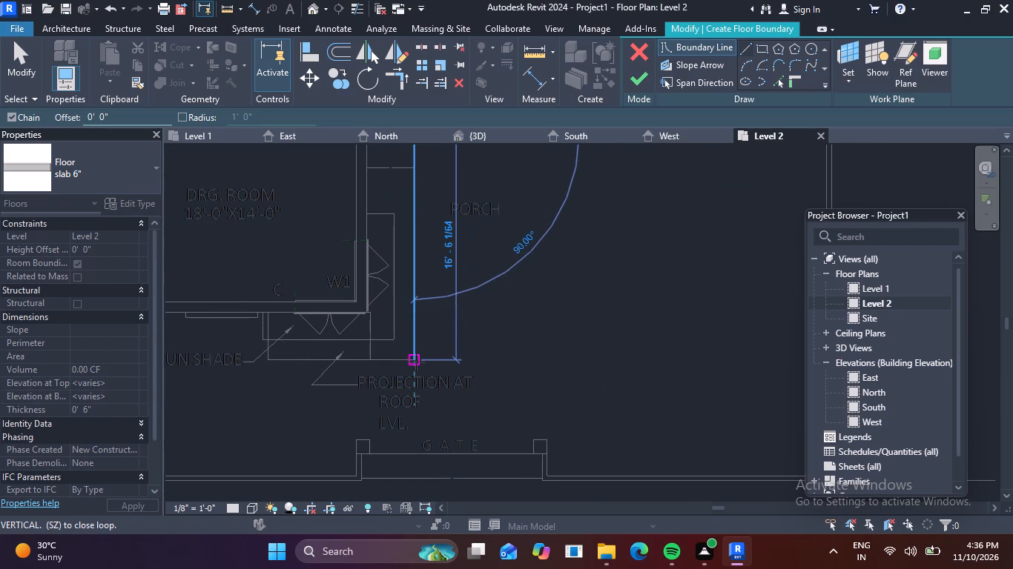
{"action": "left_click", "coordinate": [416, 362]}
{"action": "left_click", "coordinate": [267, 362]}
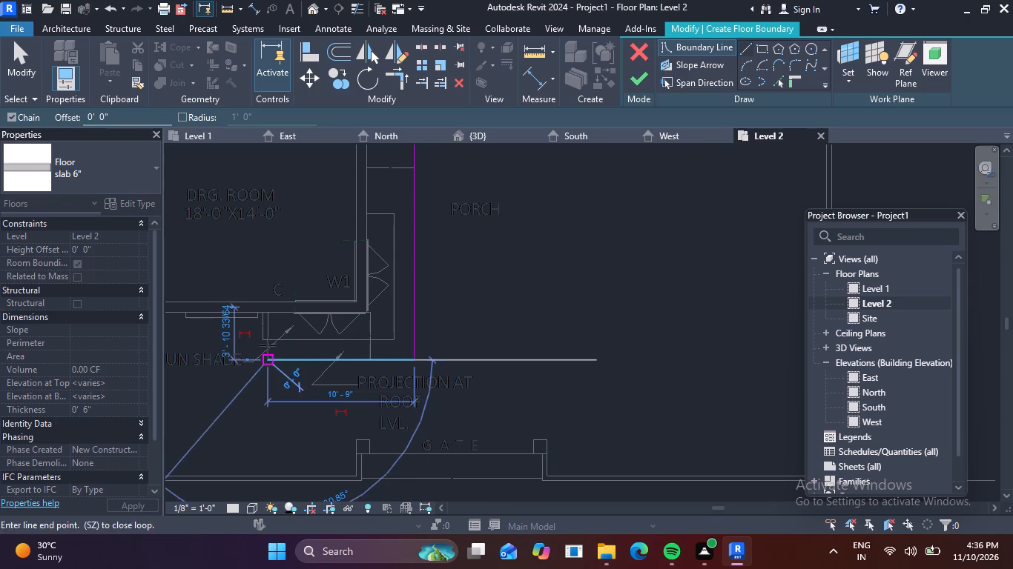
{"action": "left_click", "coordinate": [266, 313]}
Continue the boundary 22'-3" to the kitchen corner and along the kitchen and washing area walls, following both wall jogs.
{"action": "scroll", "coordinate": [295, 304], "scroll_direction": "down", "scroll_amount": 2}
{"action": "middle_click_drag", "start_coordinate": [275, 313], "coordinate": [547, 296]}
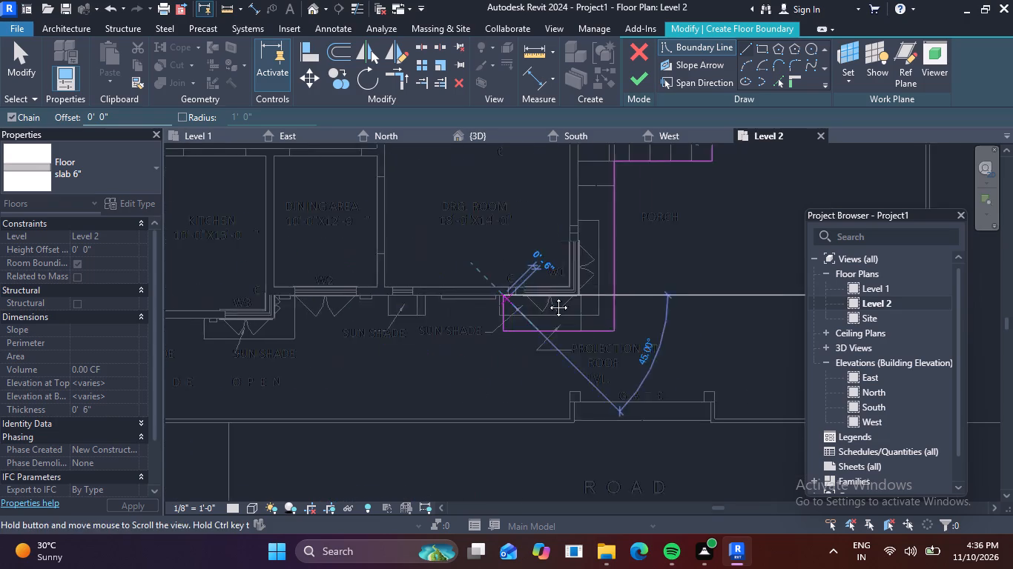
{"action": "middle_click_drag", "start_coordinate": [547, 296], "coordinate": [659, 296]}
{"action": "scroll", "coordinate": [660, 296], "scroll_direction": "up", "scroll_amount": 1}
{"action": "scroll", "coordinate": [396, 293], "scroll_direction": "up", "scroll_amount": 4}
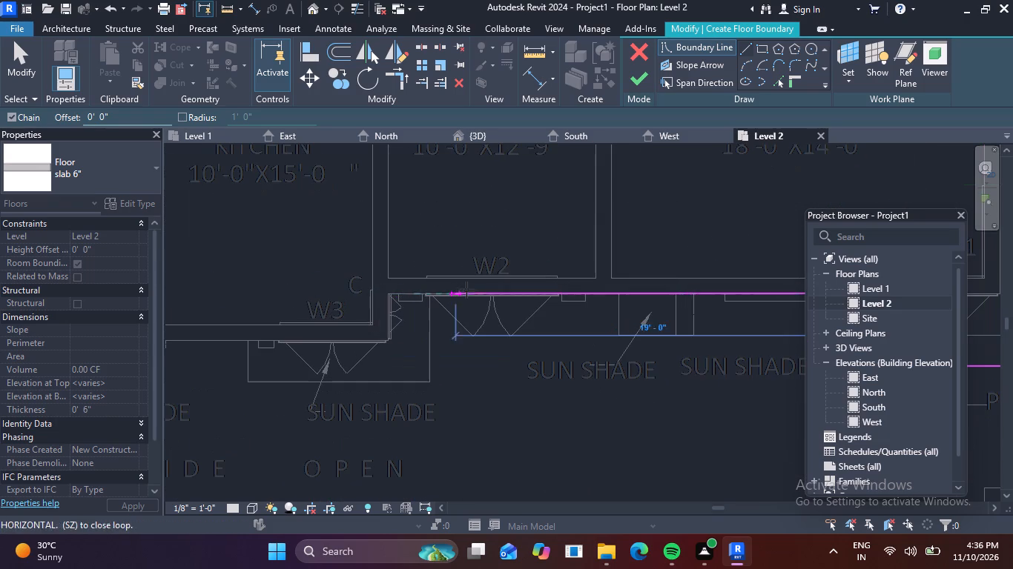
{"action": "left_click", "coordinate": [386, 295]}
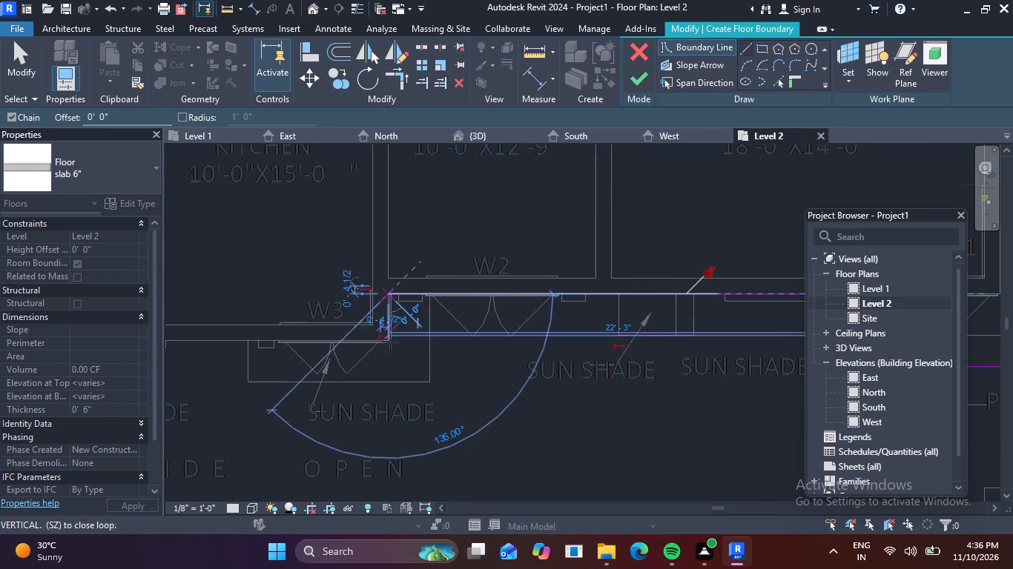
{"action": "left_click", "coordinate": [389, 342]}
{"action": "middle_click_drag", "start_coordinate": [238, 346], "coordinate": [587, 343]}
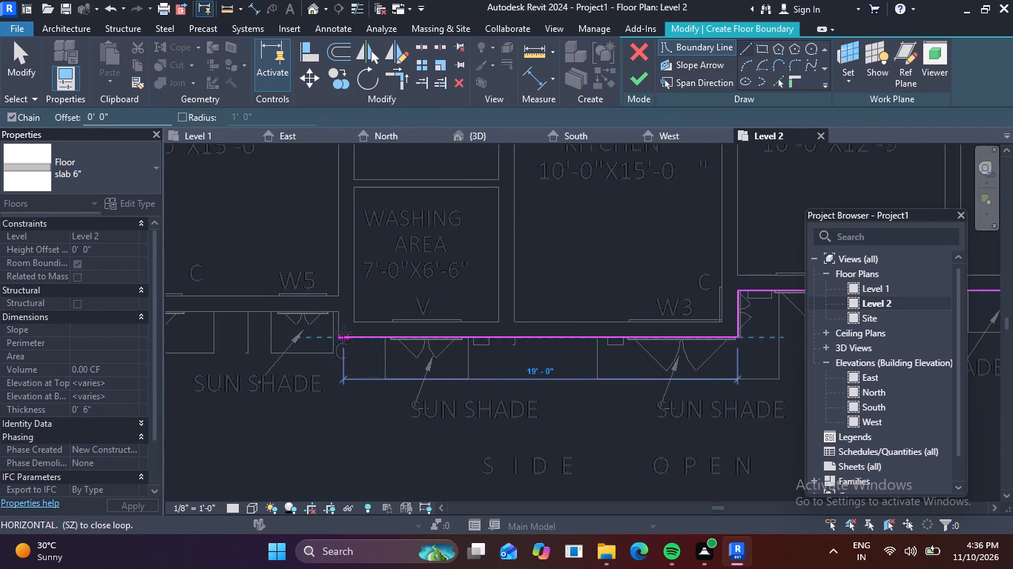
{"action": "left_click", "coordinate": [336, 337]}
{"action": "left_click", "coordinate": [336, 314]}
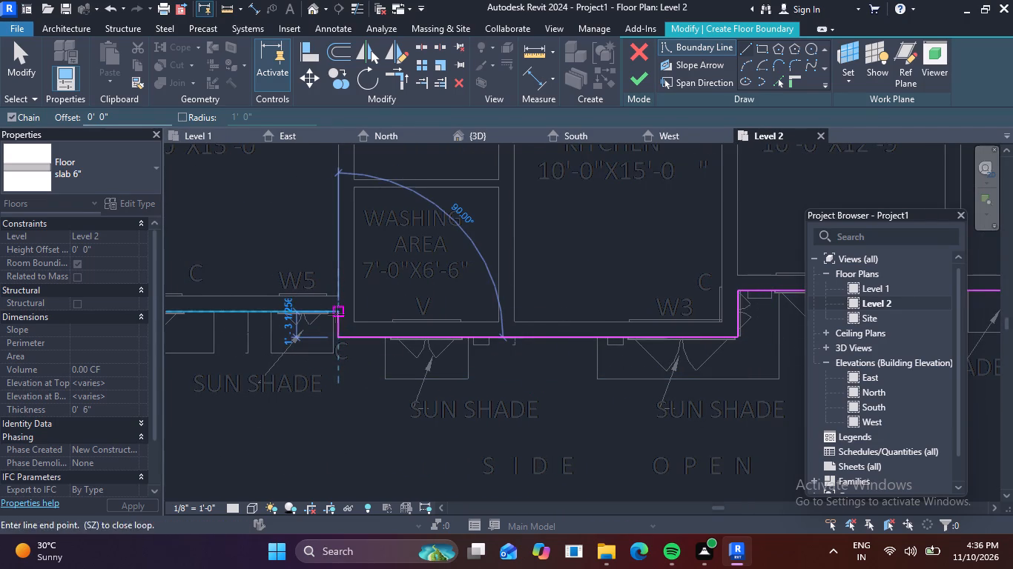
Continue the slab boundary 12'-9" along the side wall of the 12'-0"X15'-0" bed room and up its back wall to the verandah line.
{"action": "middle_click_drag", "start_coordinate": [222, 318], "coordinate": [610, 333]}
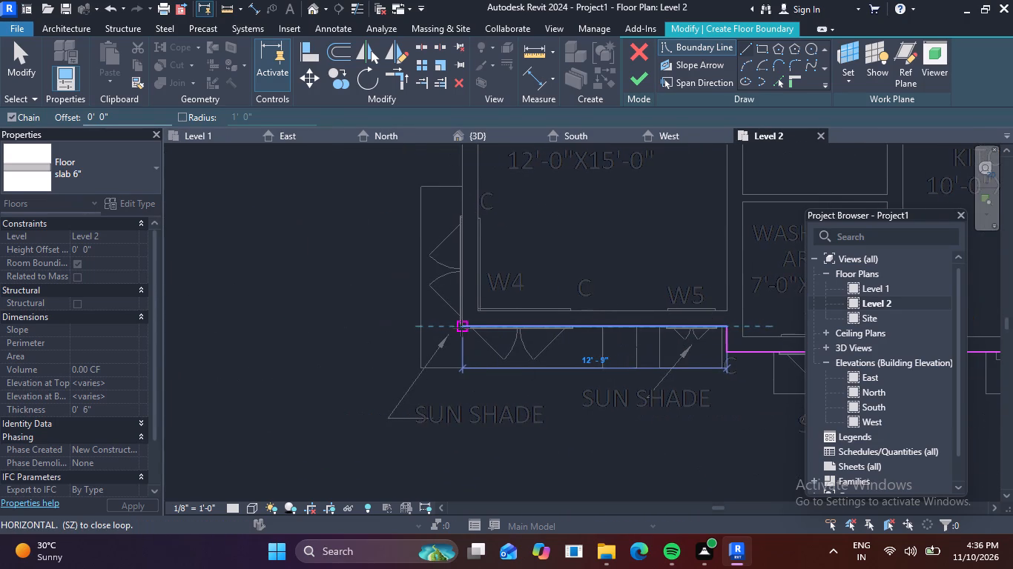
{"action": "left_click", "coordinate": [461, 327]}
{"action": "middle_click_drag", "start_coordinate": [452, 217], "coordinate": [434, 476]}
{"action": "left_click", "coordinate": [446, 333]}
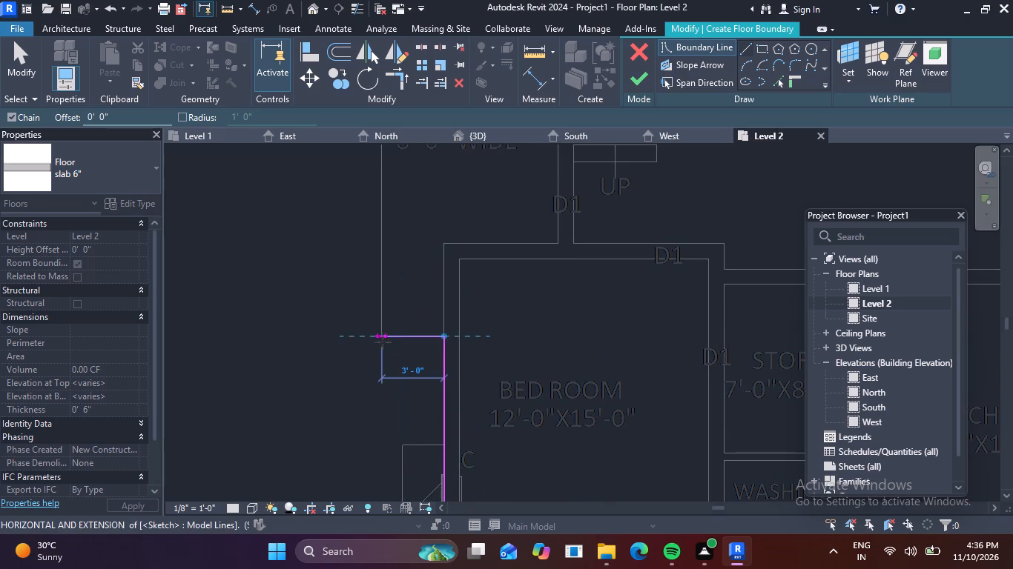
Trace the boundary 3'-0" out and along the back verandah's outer edge, returning to the 15'-0"X13'-0" bed room wall to close the loop at its corner.
{"action": "left_click", "coordinate": [378, 338]}
{"action": "middle_click_drag", "start_coordinate": [412, 236], "coordinate": [404, 508]}
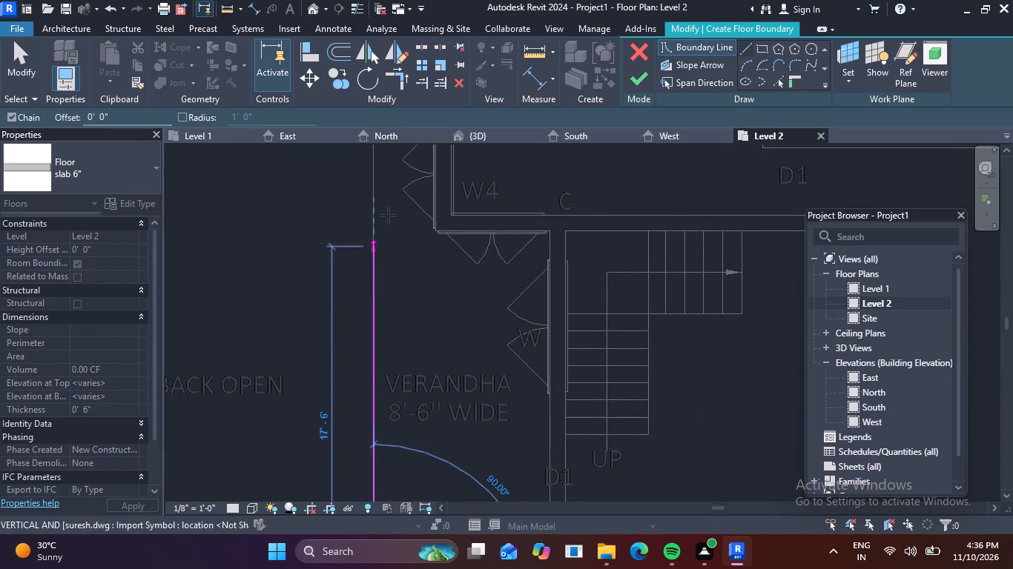
{"action": "middle_click_drag", "start_coordinate": [392, 227], "coordinate": [370, 453]}
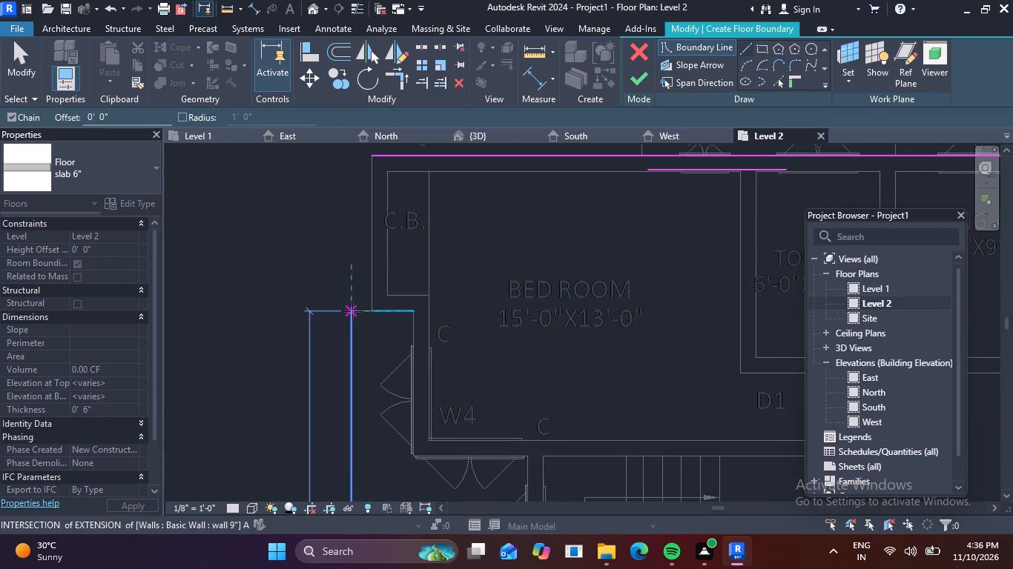
{"action": "left_click", "coordinate": [352, 311]}
{"action": "left_click", "coordinate": [372, 312]}
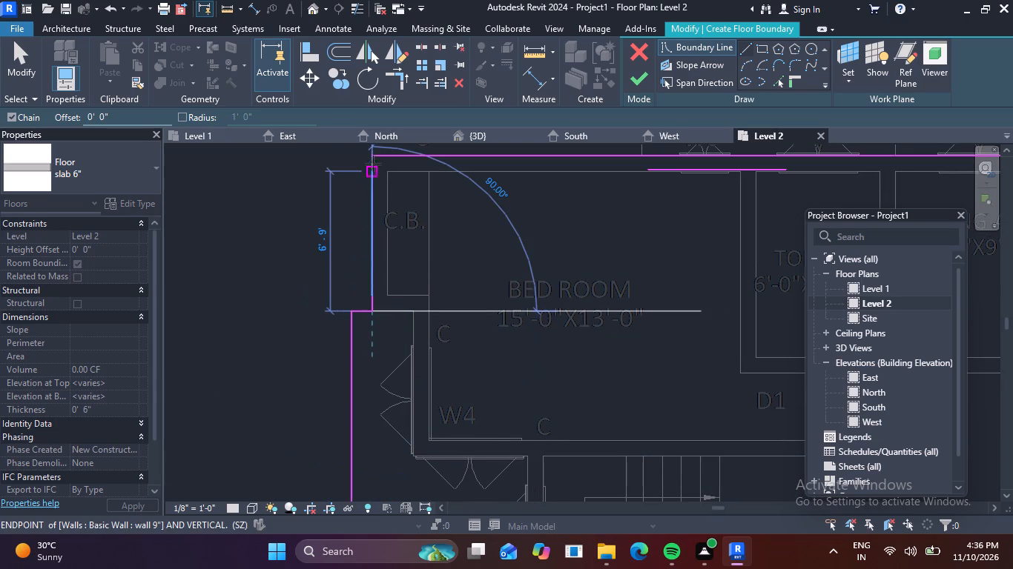
{"action": "left_click", "coordinate": [372, 159]}
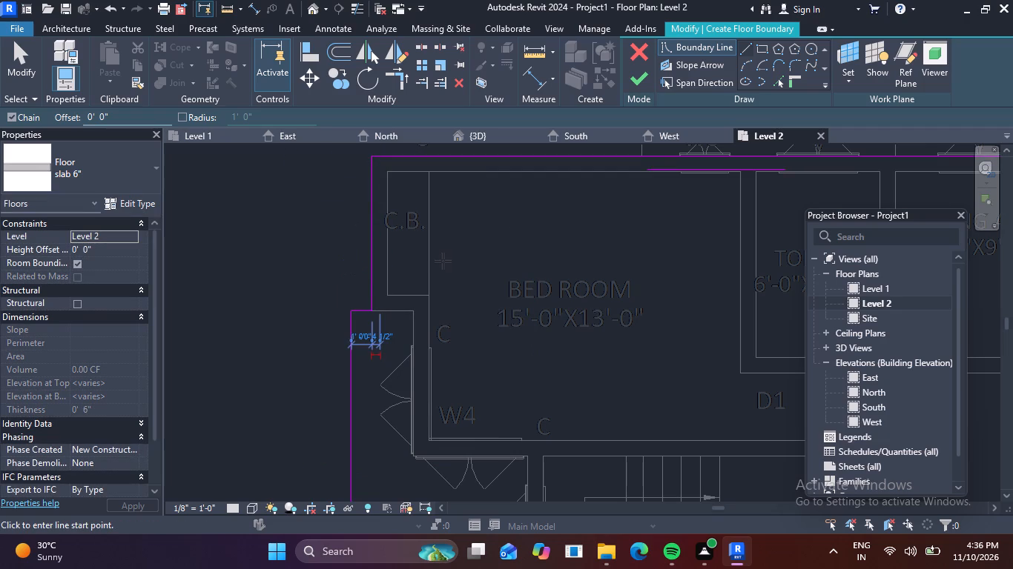
{"action": "key", "text": "Escape"}
Review the whole slab boundary in plan and check its height against the walls in the East elevation.
{"action": "scroll", "coordinate": [469, 261], "scroll_direction": "down", "scroll_amount": 4}
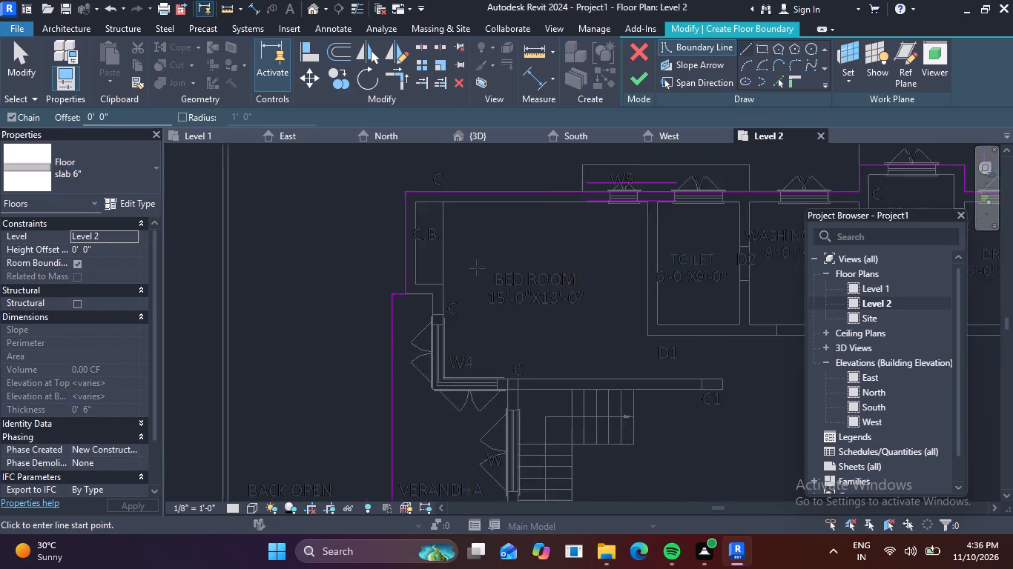
{"action": "scroll", "coordinate": [477, 267], "scroll_direction": "down", "scroll_amount": 2}
{"action": "scroll", "coordinate": [564, 274], "scroll_direction": "down", "scroll_amount": 3}
{"action": "middle_click_drag", "start_coordinate": [571, 294], "coordinate": [463, 227]}
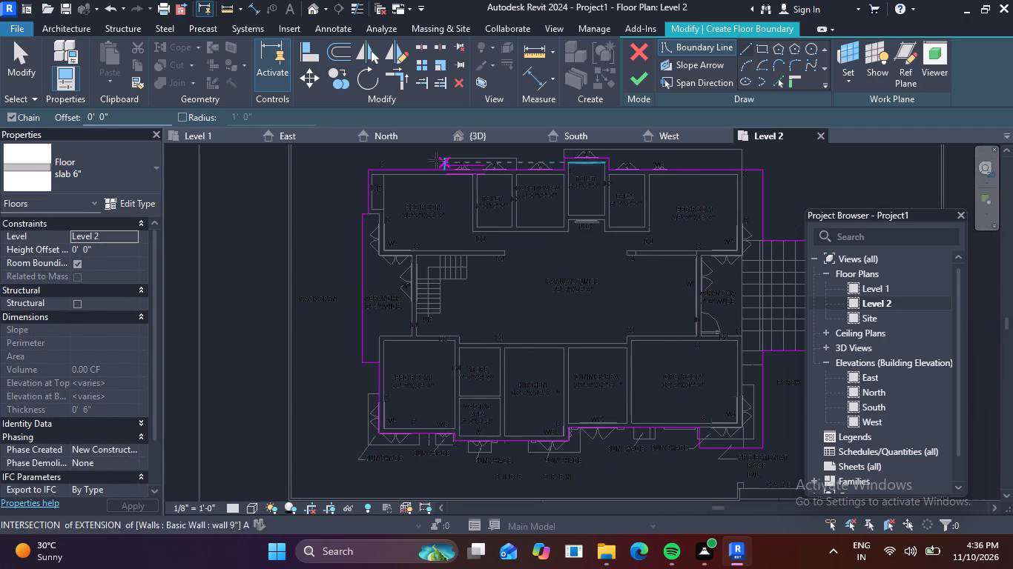
{"action": "left_click", "coordinate": [311, 138]}
{"action": "scroll", "coordinate": [518, 279], "scroll_direction": "down", "scroll_amount": 2}
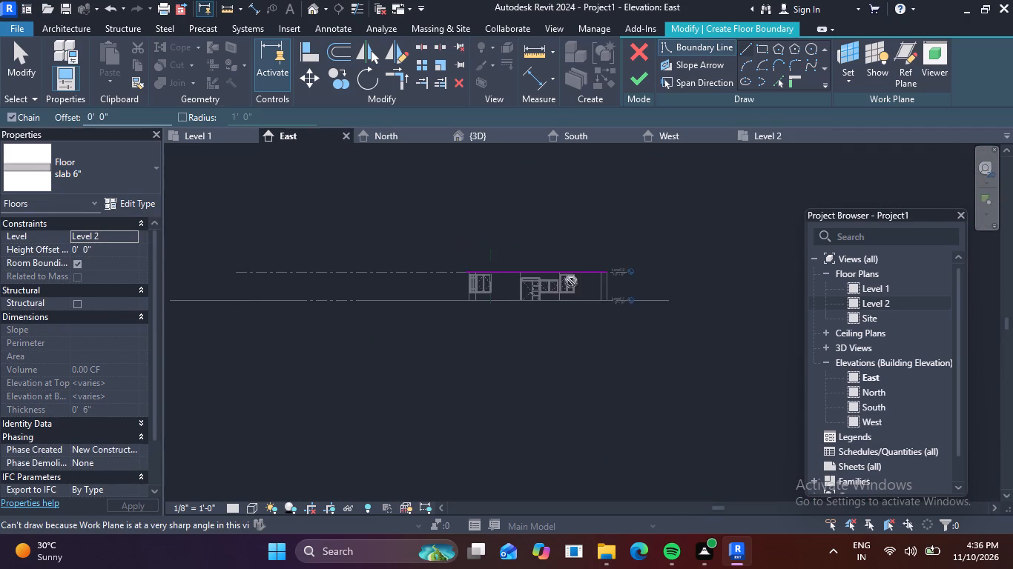
{"action": "scroll", "coordinate": [584, 273], "scroll_direction": "up", "scroll_amount": 4}
{"action": "scroll", "coordinate": [644, 225], "scroll_direction": "up", "scroll_amount": 3}
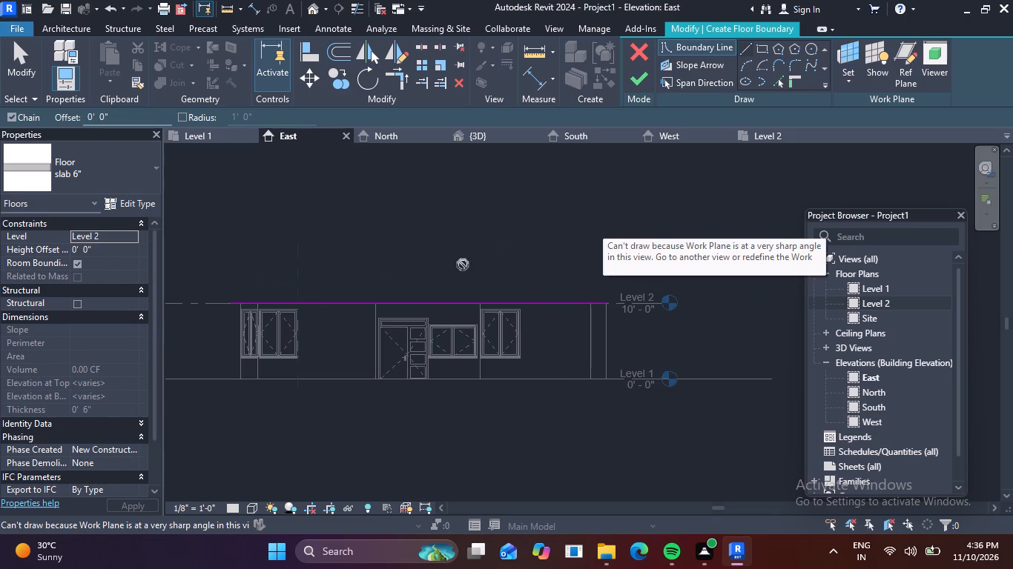
{"action": "scroll", "coordinate": [652, 329], "scroll_direction": "up", "scroll_amount": 4}
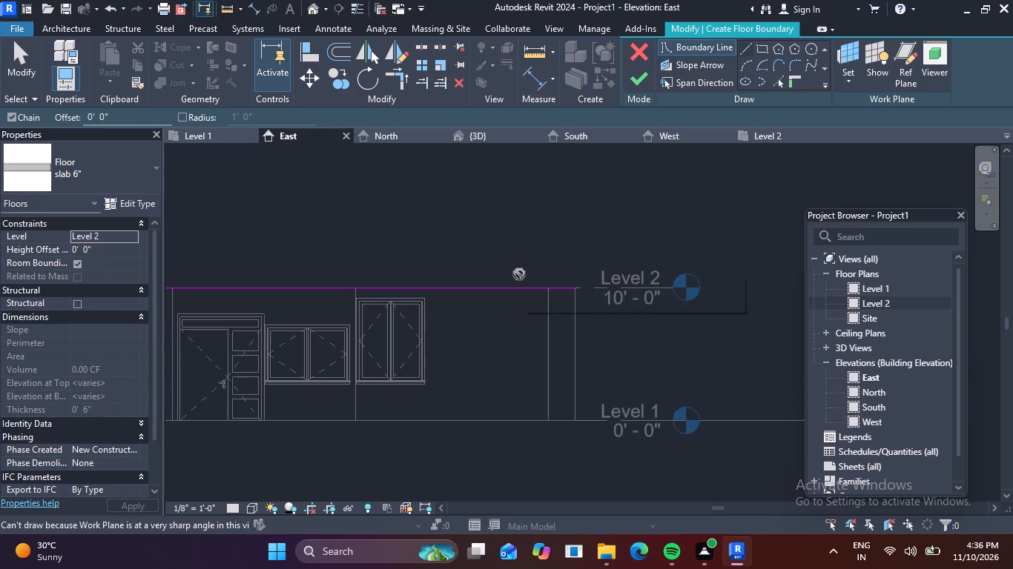
{"action": "scroll", "coordinate": [523, 275], "scroll_direction": "down", "scroll_amount": 3}
{"action": "middle_click_drag", "start_coordinate": [628, 290], "coordinate": [729, 288]}
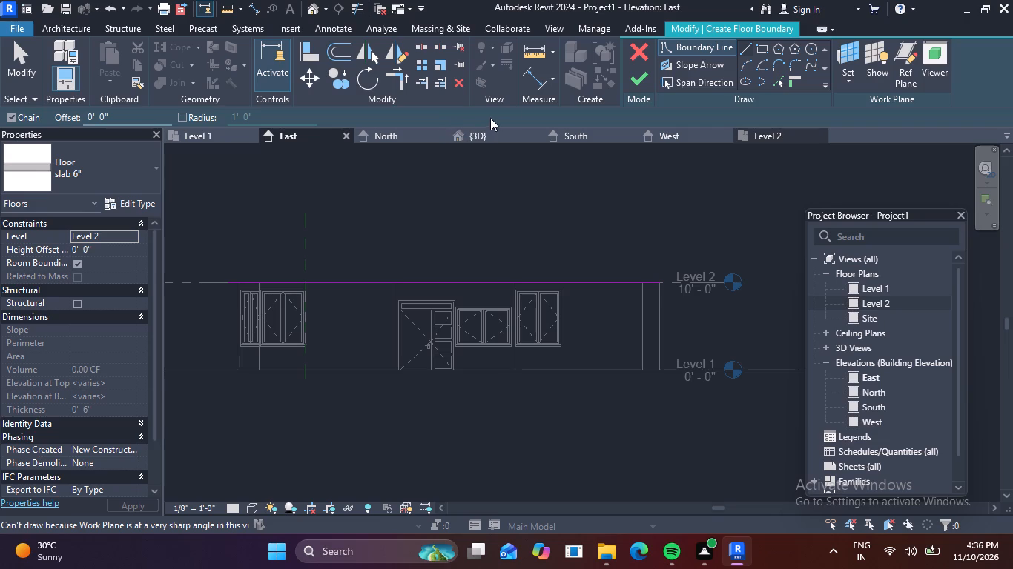
{"action": "left_click", "coordinate": [221, 144]}
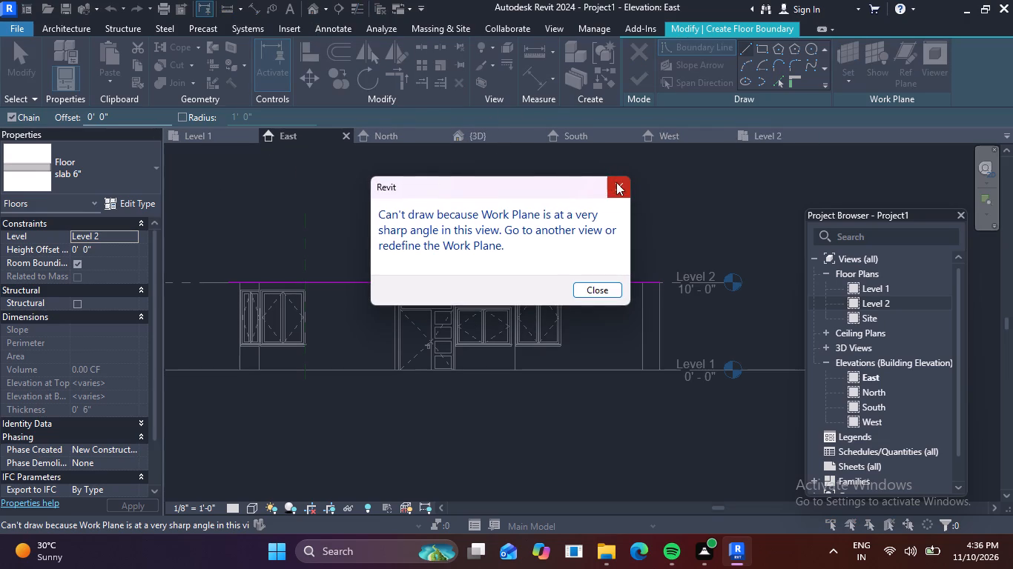
{"action": "left_click", "coordinate": [617, 183]}
From the Level 1 plan, finish the floor sketch without attaching the walls to the slab's bottom.
{"action": "left_click", "coordinate": [215, 133]}
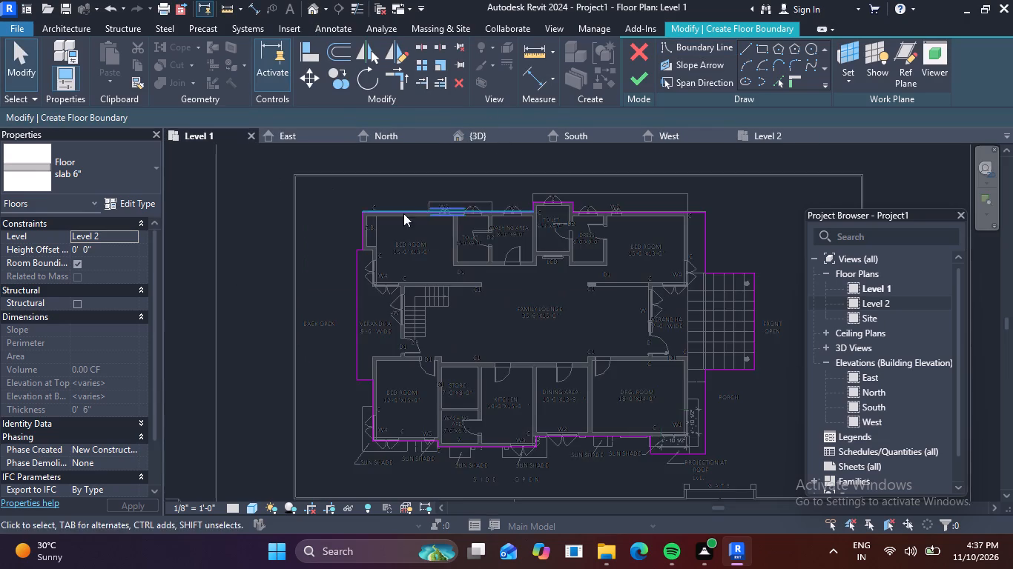
{"action": "scroll", "coordinate": [446, 237], "scroll_direction": "down", "scroll_amount": 2}
{"action": "middle_click_drag", "start_coordinate": [555, 225], "coordinate": [511, 208]}
{"action": "scroll", "coordinate": [513, 204], "scroll_direction": "up", "scroll_amount": 3}
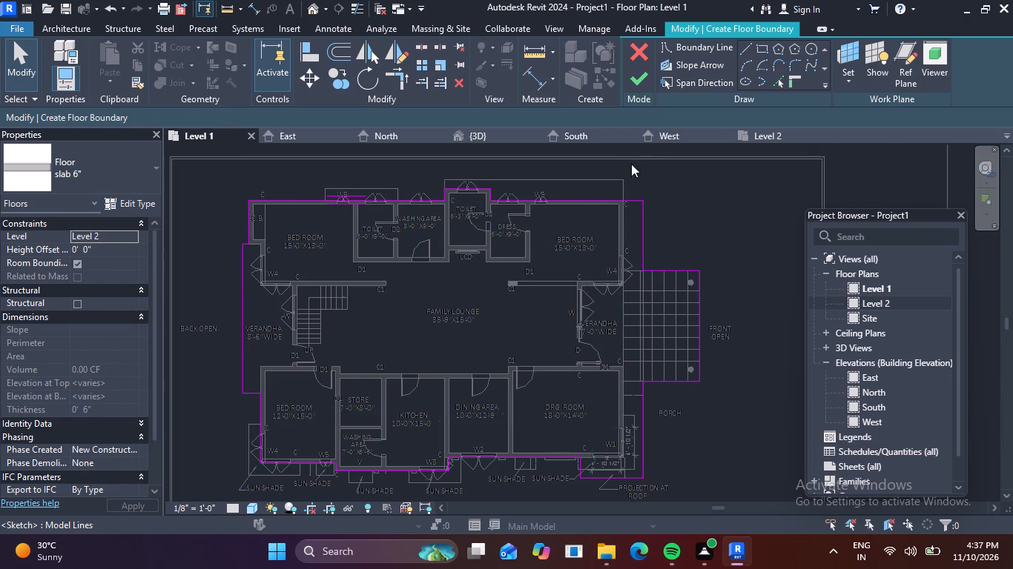
{"action": "left_click", "coordinate": [644, 83]}
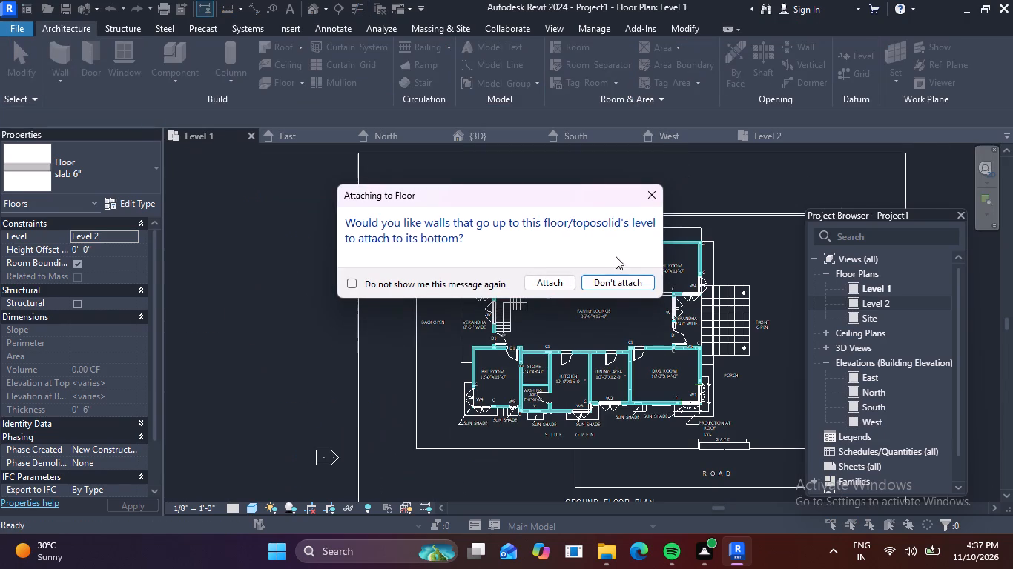
{"action": "left_click", "coordinate": [616, 284]}
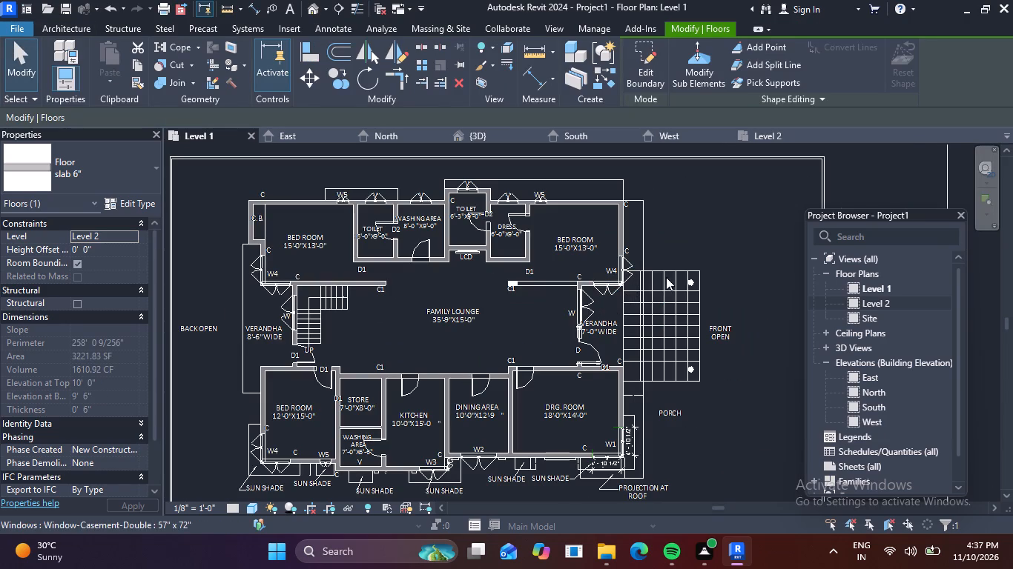
Inspect the new slab and its projections over the house walls in the 3D view.
{"action": "left_click", "coordinate": [309, 4]}
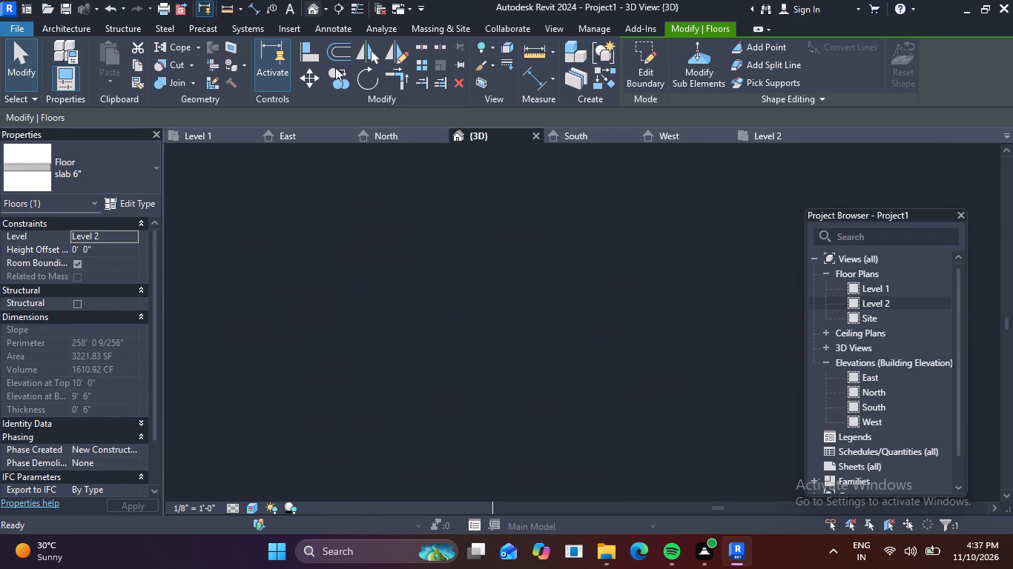
{"action": "scroll", "coordinate": [541, 283], "scroll_direction": "down", "scroll_amount": 3}
{"action": "scroll", "coordinate": [622, 300], "scroll_direction": "up", "scroll_amount": 6}
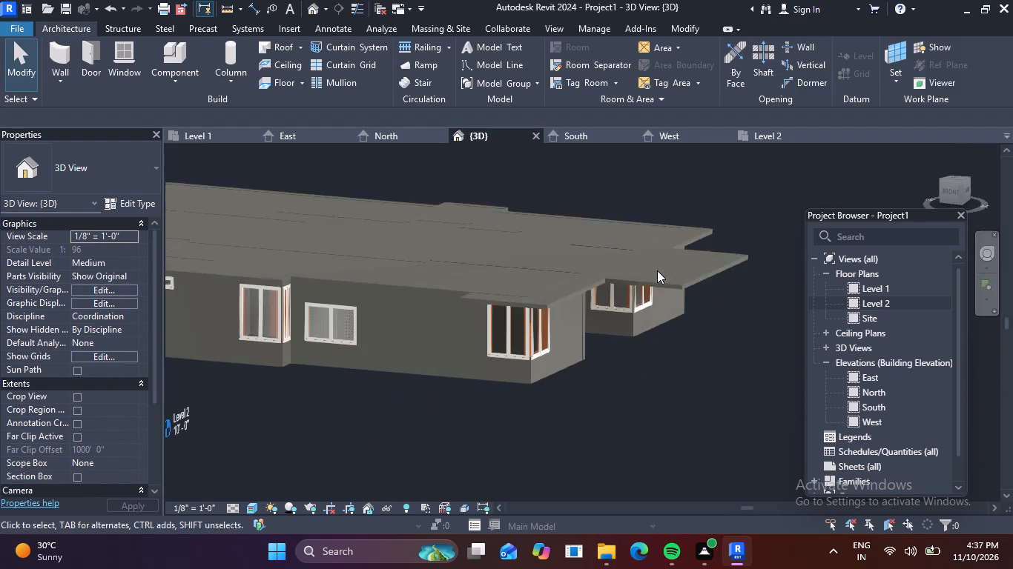
{"action": "scroll", "coordinate": [612, 295], "scroll_direction": "up", "scroll_amount": 5}
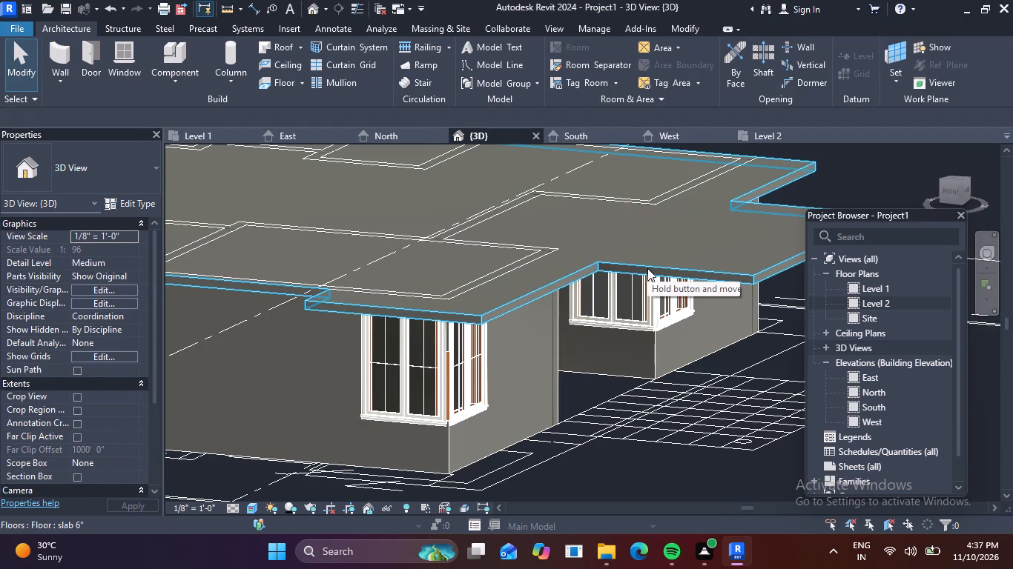
{"action": "scroll", "coordinate": [505, 291], "scroll_direction": "down", "scroll_amount": 5}
{"action": "middle_click_drag", "start_coordinate": [408, 287], "coordinate": [615, 360]}
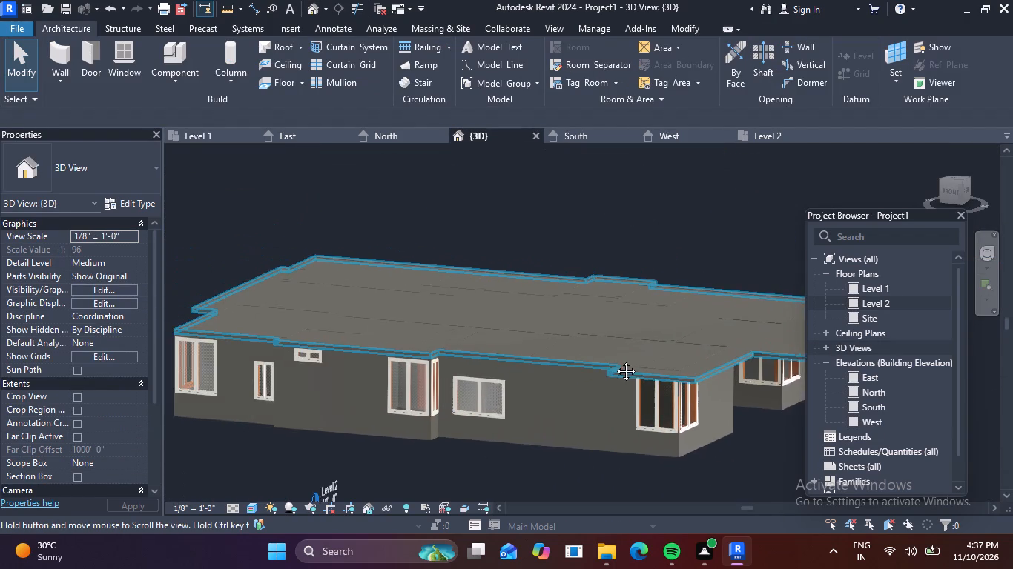
{"action": "middle_click_drag", "start_coordinate": [615, 360], "coordinate": [640, 350]}
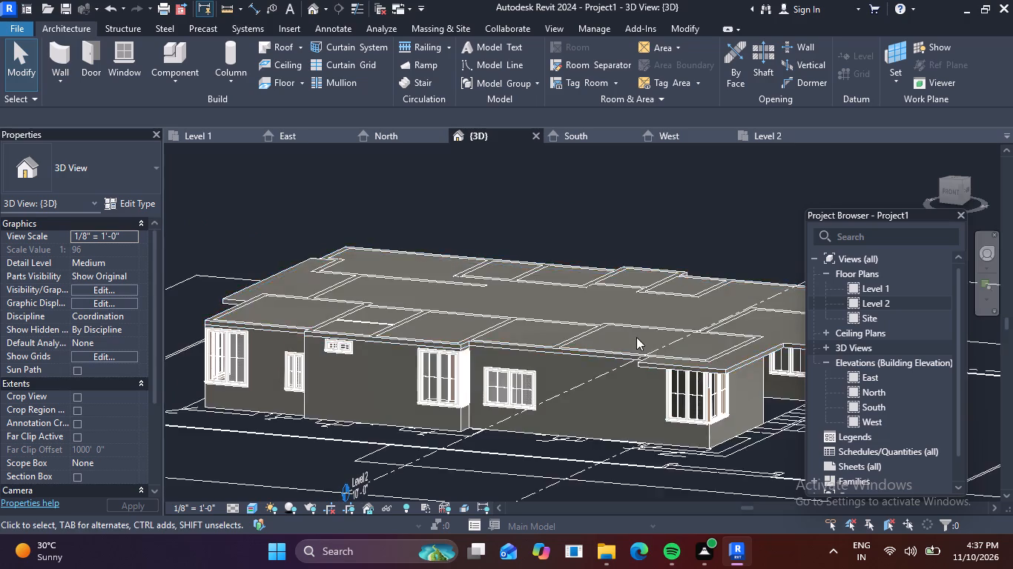
{"action": "scroll", "coordinate": [636, 337], "scroll_direction": "down", "scroll_amount": 3}
{"action": "middle_click_drag", "start_coordinate": [628, 339], "coordinate": [438, 372]}
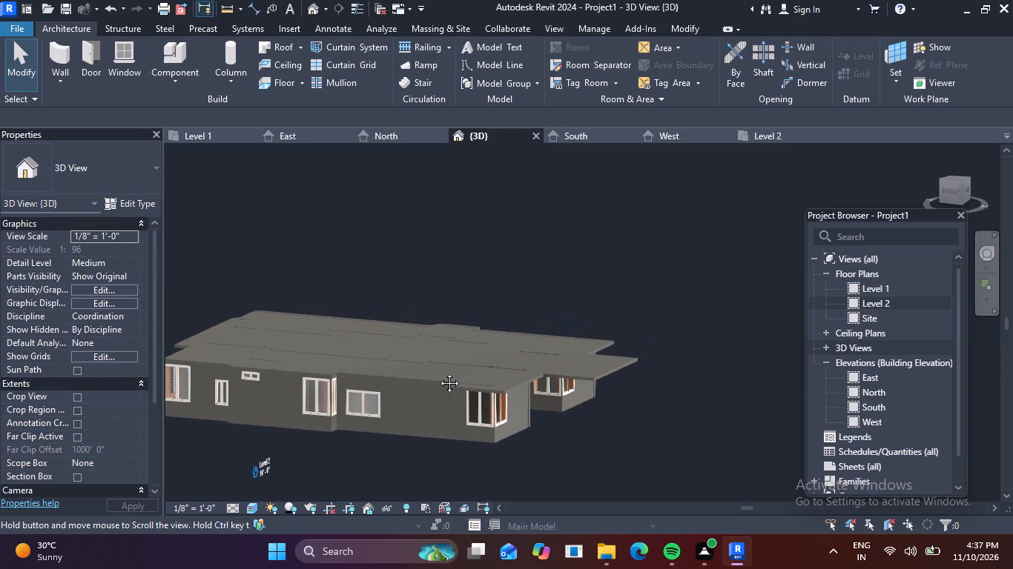
{"action": "middle_click_drag", "start_coordinate": [438, 372], "coordinate": [476, 381]}
{"action": "scroll", "coordinate": [512, 338], "scroll_direction": "down", "scroll_amount": 6}
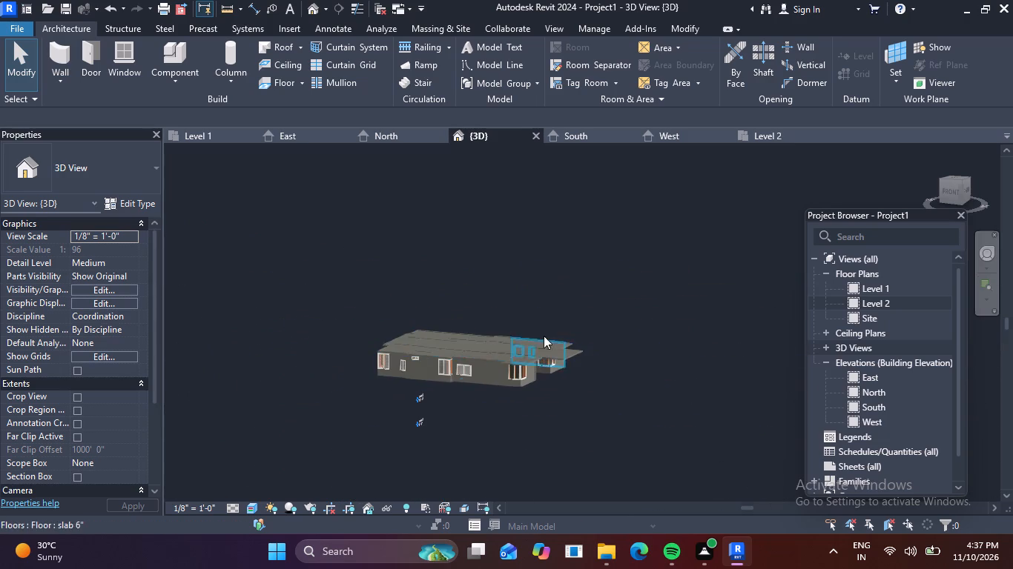
Review the ground floor plan on Level 1 and examine the exterior wall and windows below the slab in 3D.
{"action": "left_click", "coordinate": [208, 133]}
{"action": "scroll", "coordinate": [583, 244], "scroll_direction": "down", "scroll_amount": 6}
{"action": "middle_click_drag", "start_coordinate": [626, 291], "coordinate": [461, 276]}
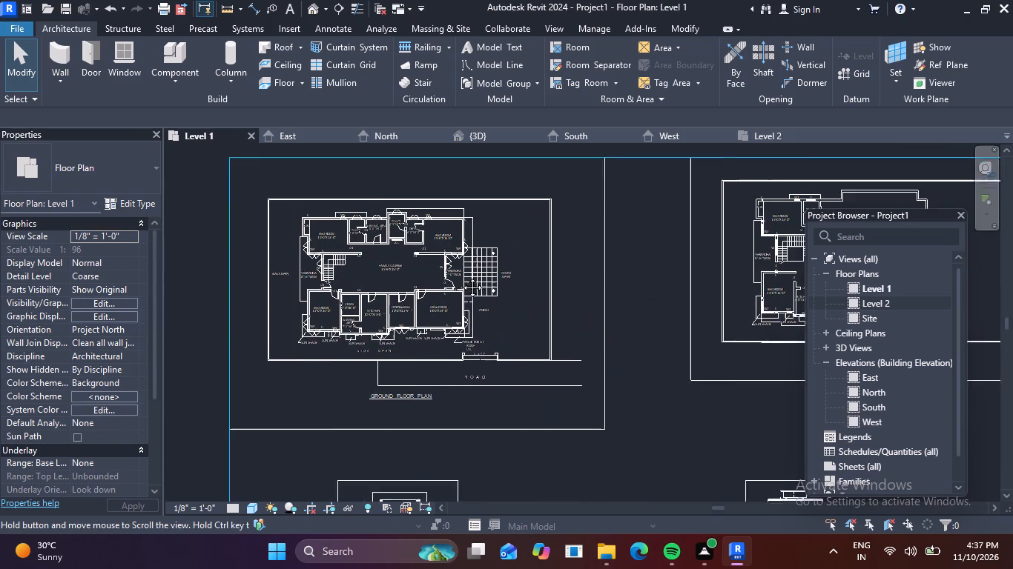
{"action": "middle_click_drag", "start_coordinate": [461, 276], "coordinate": [455, 279]}
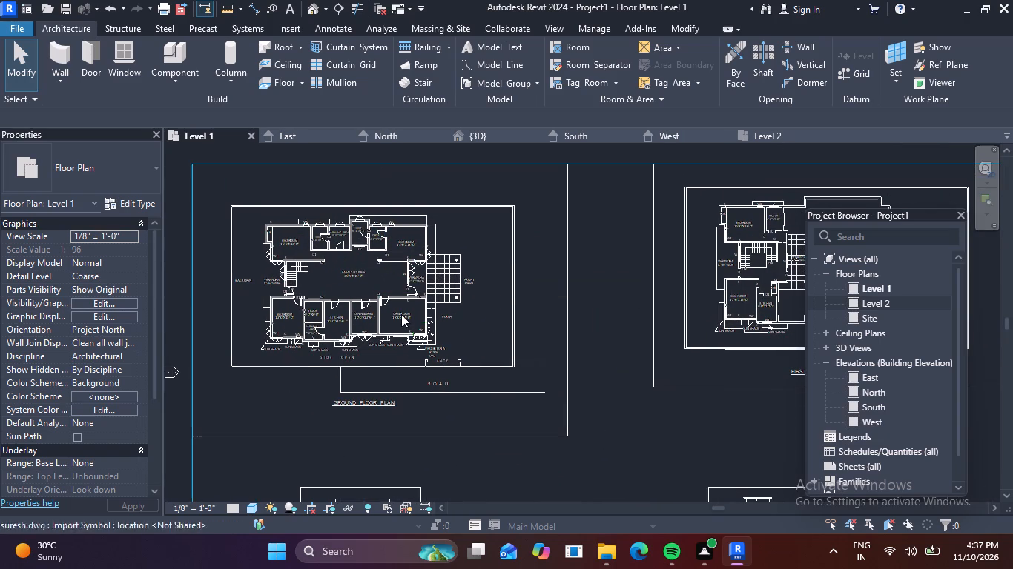
{"action": "scroll", "coordinate": [445, 336], "scroll_direction": "up", "scroll_amount": 2}
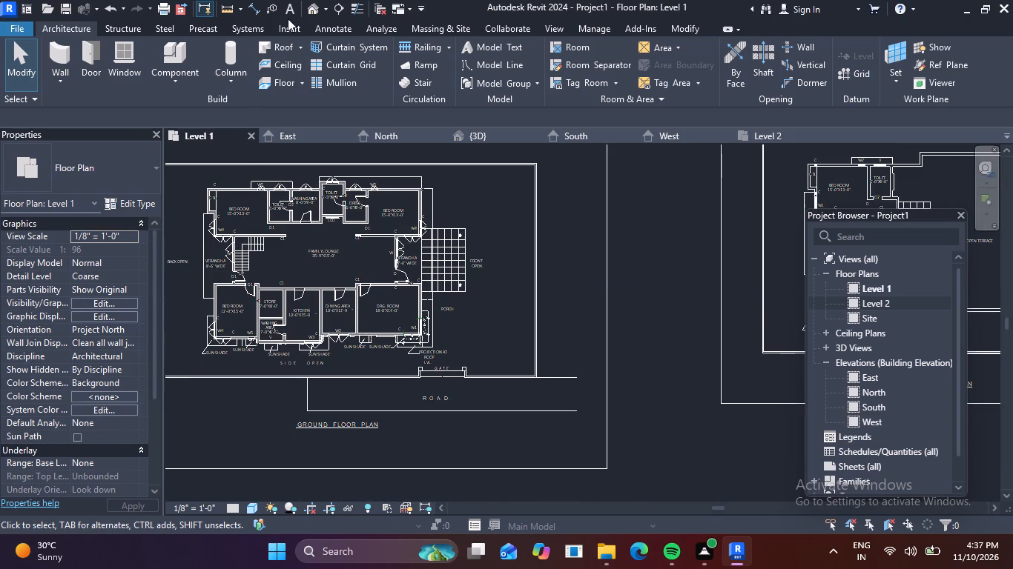
{"action": "left_click", "coordinate": [316, 10]}
{"action": "scroll", "coordinate": [538, 392], "scroll_direction": "up", "scroll_amount": 9}
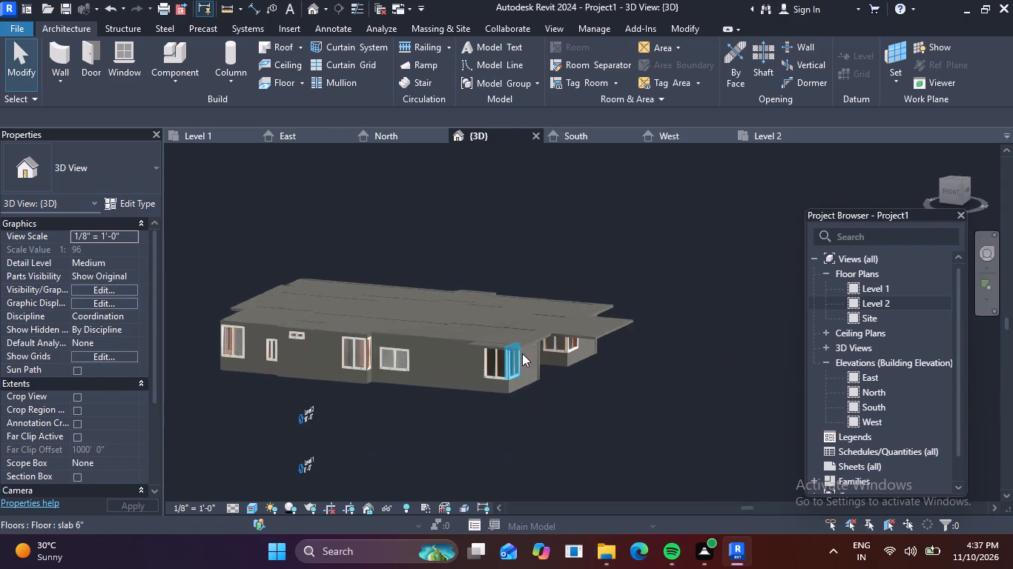
{"action": "scroll", "coordinate": [522, 353], "scroll_direction": "up", "scroll_amount": 5}
{"action": "middle_click_drag", "start_coordinate": [539, 353], "coordinate": [547, 299], "text": "shift"}
{"action": "scroll", "coordinate": [539, 353], "scroll_direction": "up", "scroll_amount": 1, "text": "shift"}
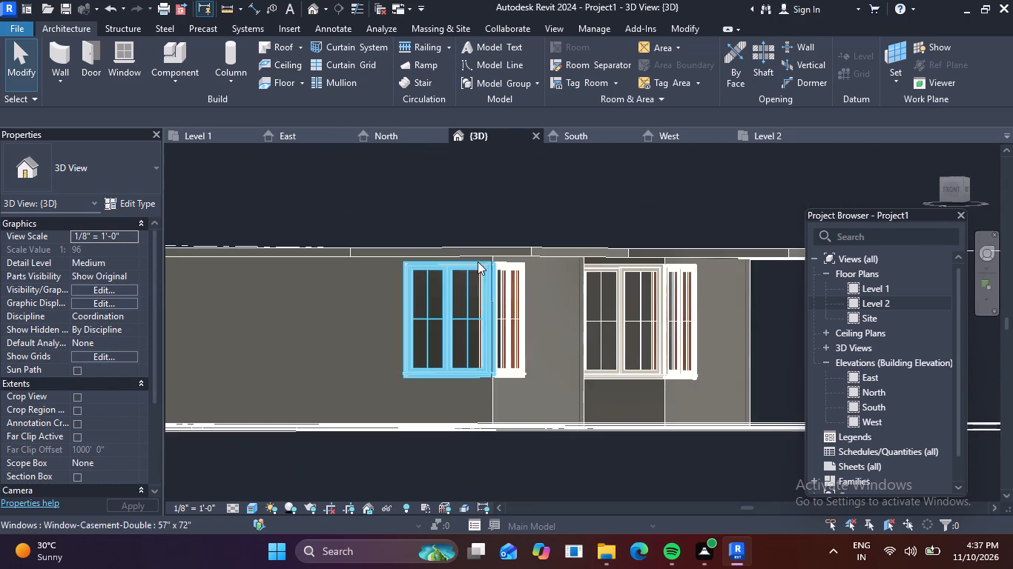
{"action": "scroll", "coordinate": [481, 257], "scroll_direction": "up", "scroll_amount": 3}
{"action": "scroll", "coordinate": [239, 342], "scroll_direction": "down", "scroll_amount": 3}
{"action": "middle_click_drag", "start_coordinate": [257, 353], "coordinate": [312, 350]}
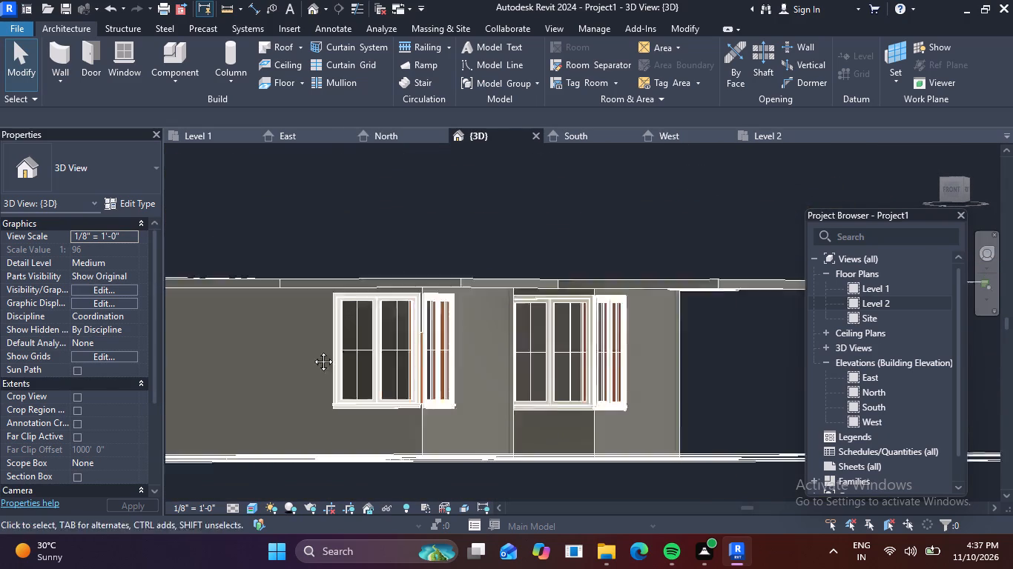
{"action": "middle_click_drag", "start_coordinate": [312, 350], "coordinate": [584, 361]}
{"action": "scroll", "coordinate": [327, 348], "scroll_direction": "up", "scroll_amount": 4}
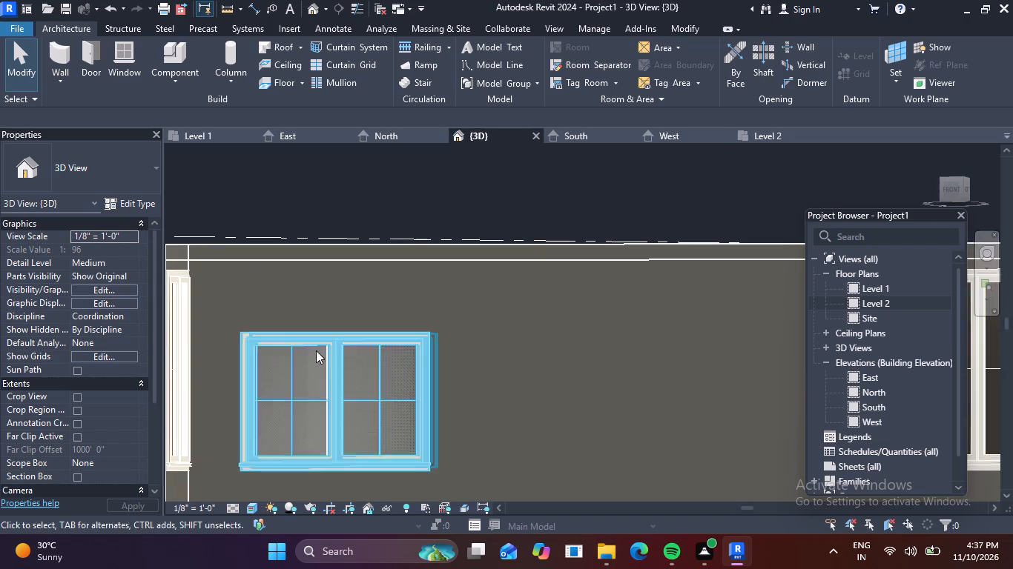
{"action": "middle_click_drag", "start_coordinate": [313, 352], "coordinate": [423, 373]}
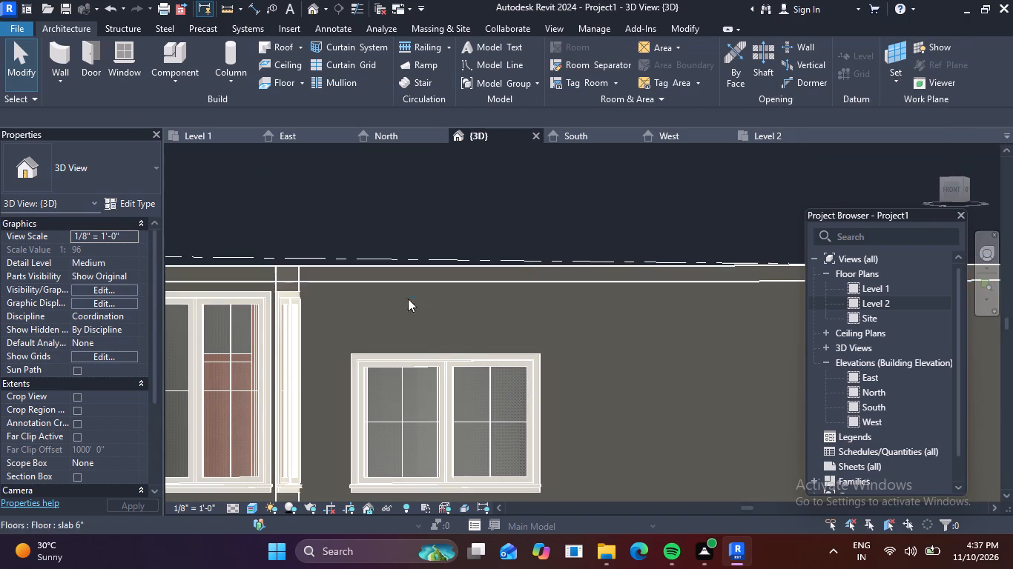
{"action": "left_click", "coordinate": [467, 338]}
{"action": "scroll", "coordinate": [573, 295], "scroll_direction": "down", "scroll_amount": 3}
{"action": "middle_click_drag", "start_coordinate": [595, 316], "coordinate": [535, 290]}
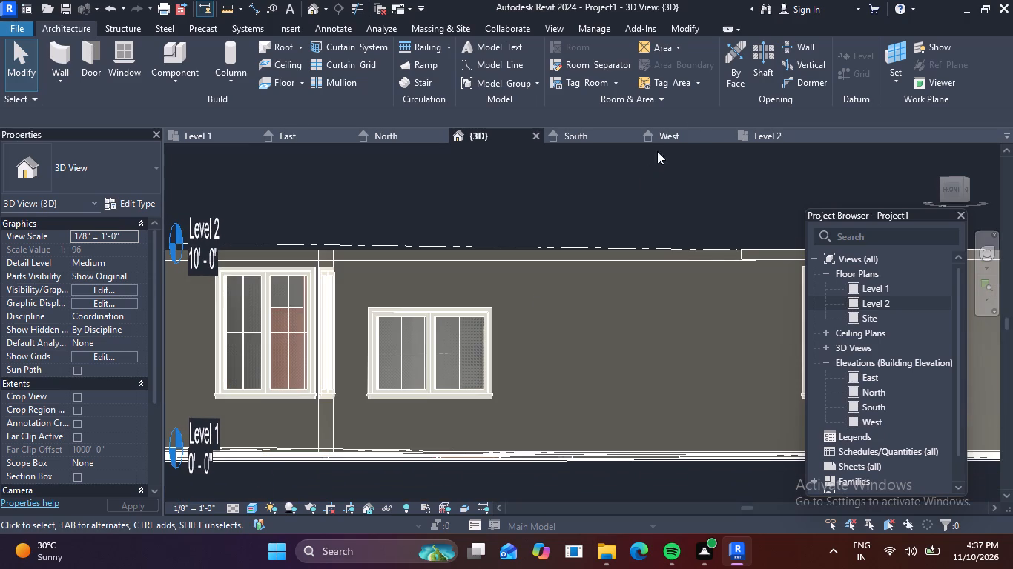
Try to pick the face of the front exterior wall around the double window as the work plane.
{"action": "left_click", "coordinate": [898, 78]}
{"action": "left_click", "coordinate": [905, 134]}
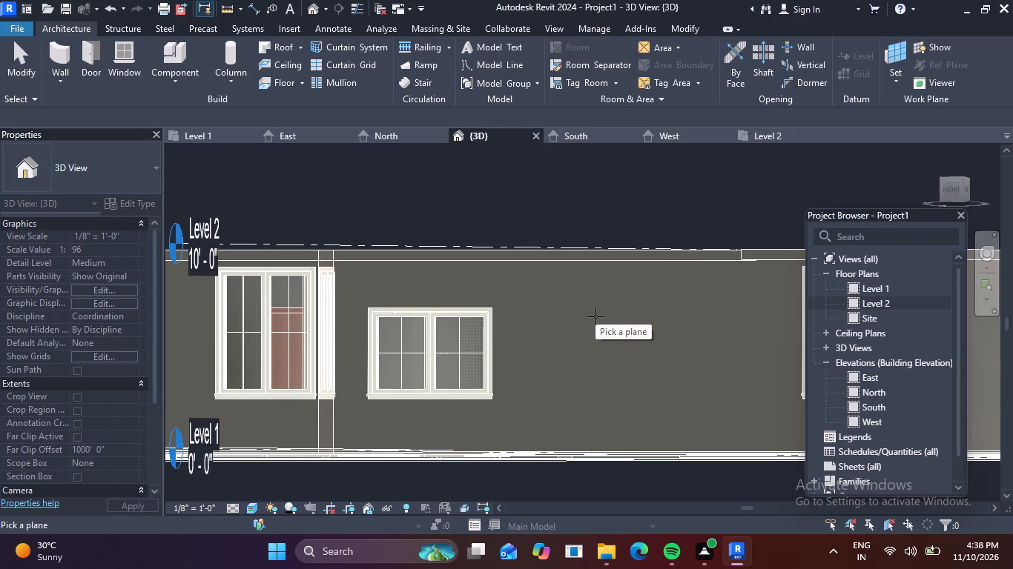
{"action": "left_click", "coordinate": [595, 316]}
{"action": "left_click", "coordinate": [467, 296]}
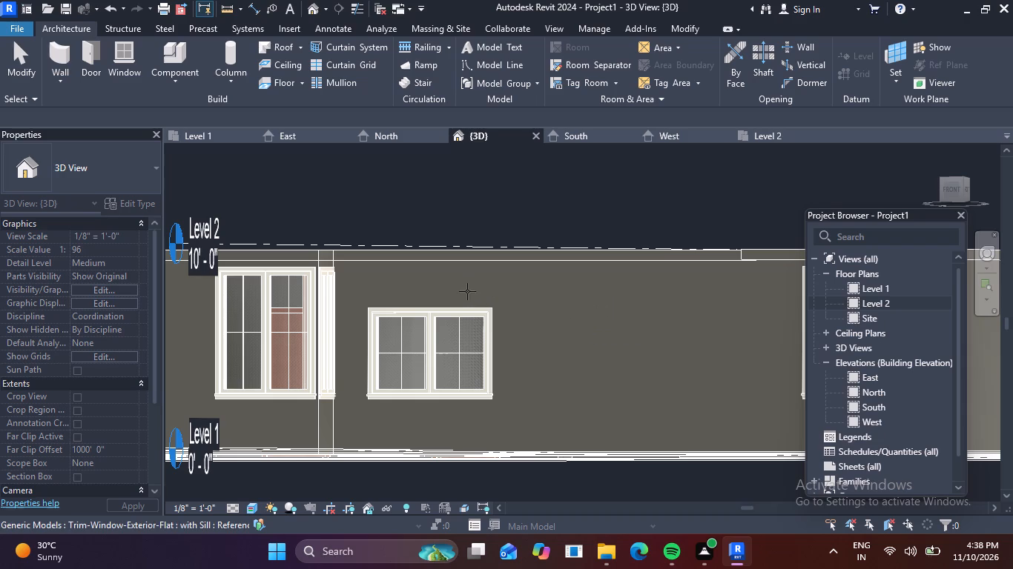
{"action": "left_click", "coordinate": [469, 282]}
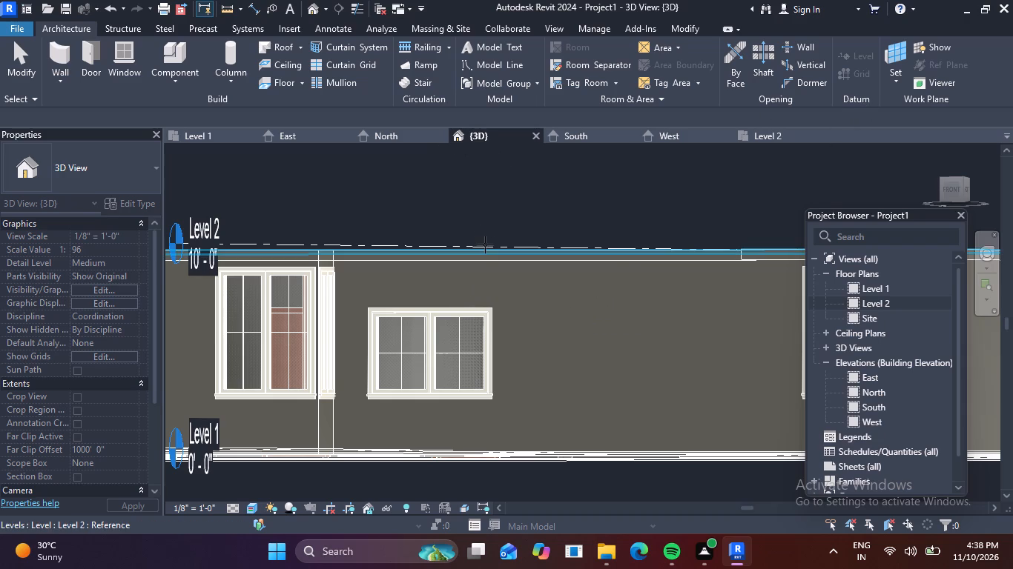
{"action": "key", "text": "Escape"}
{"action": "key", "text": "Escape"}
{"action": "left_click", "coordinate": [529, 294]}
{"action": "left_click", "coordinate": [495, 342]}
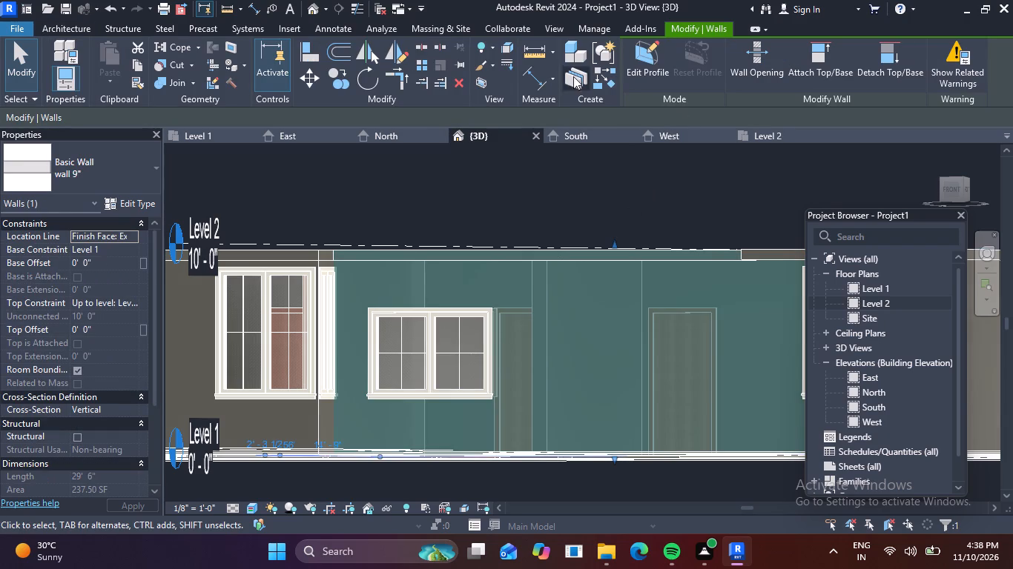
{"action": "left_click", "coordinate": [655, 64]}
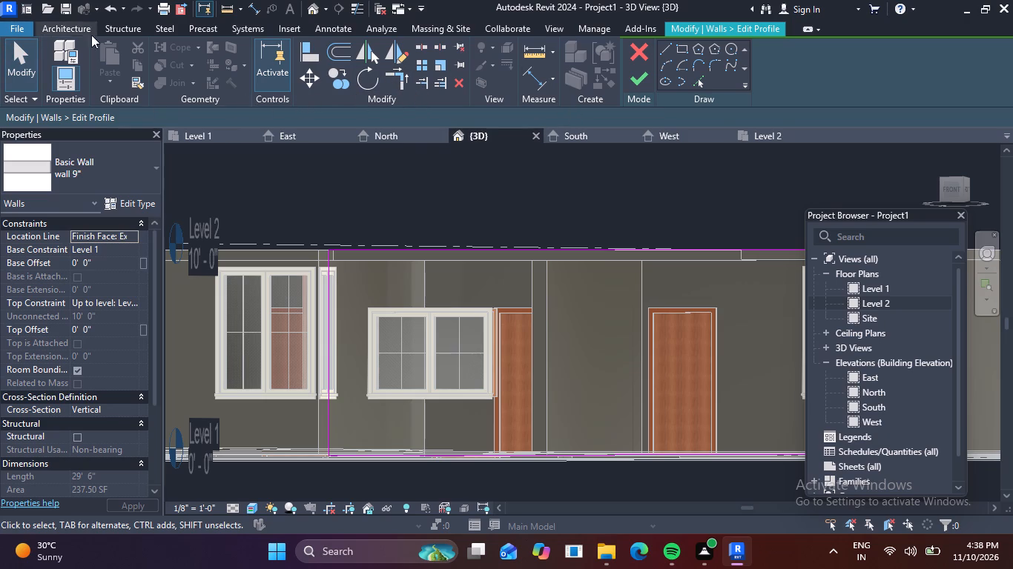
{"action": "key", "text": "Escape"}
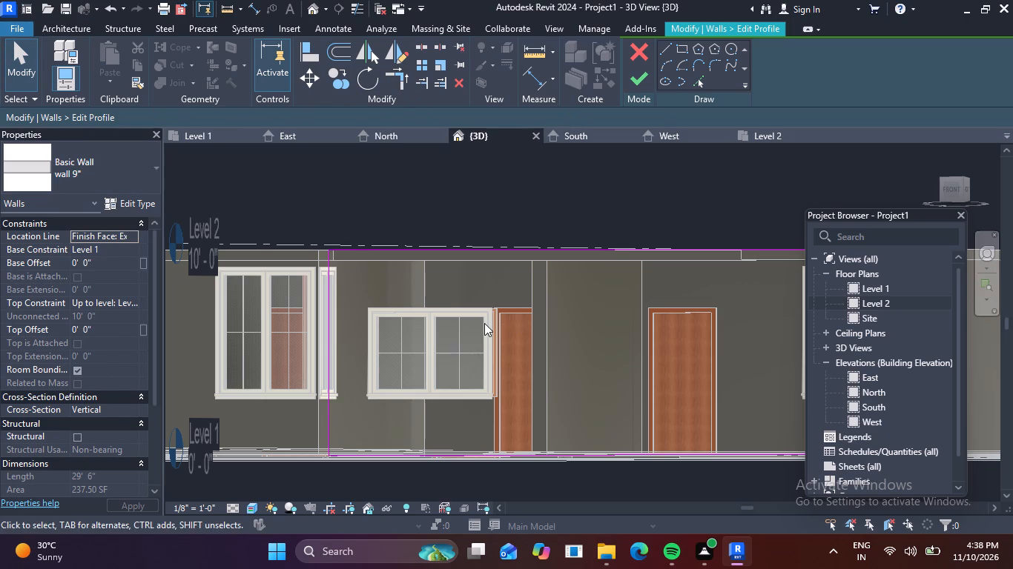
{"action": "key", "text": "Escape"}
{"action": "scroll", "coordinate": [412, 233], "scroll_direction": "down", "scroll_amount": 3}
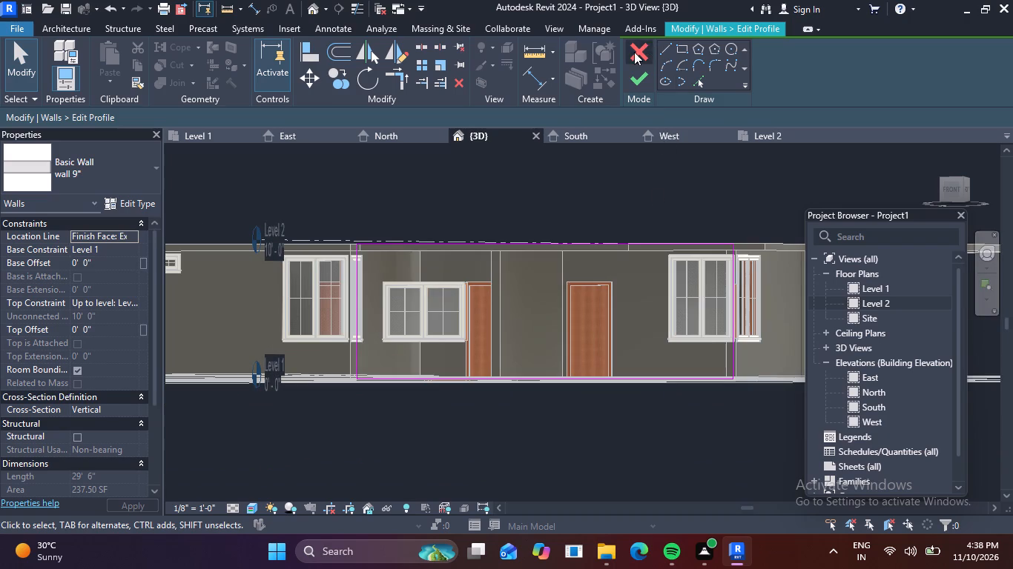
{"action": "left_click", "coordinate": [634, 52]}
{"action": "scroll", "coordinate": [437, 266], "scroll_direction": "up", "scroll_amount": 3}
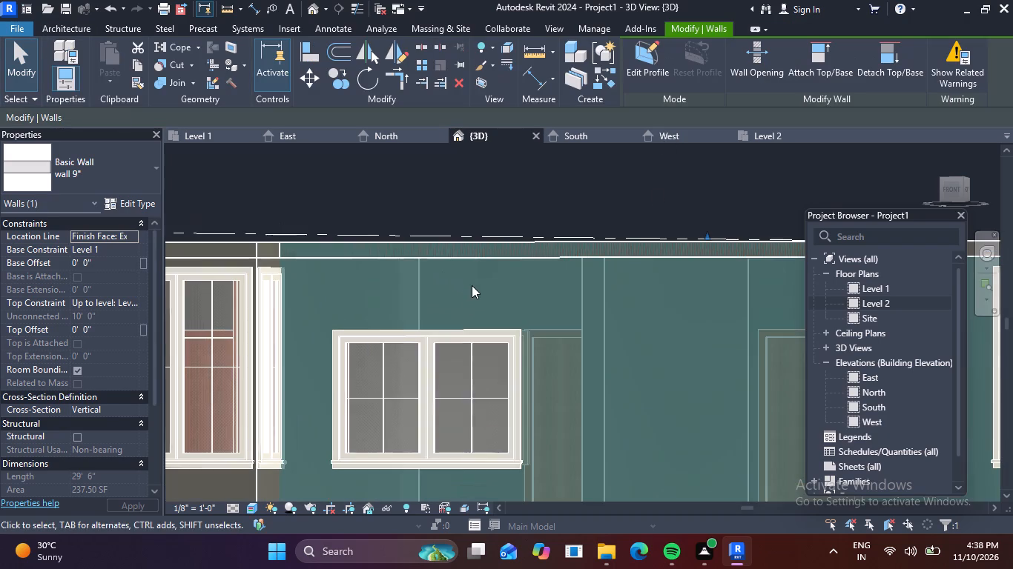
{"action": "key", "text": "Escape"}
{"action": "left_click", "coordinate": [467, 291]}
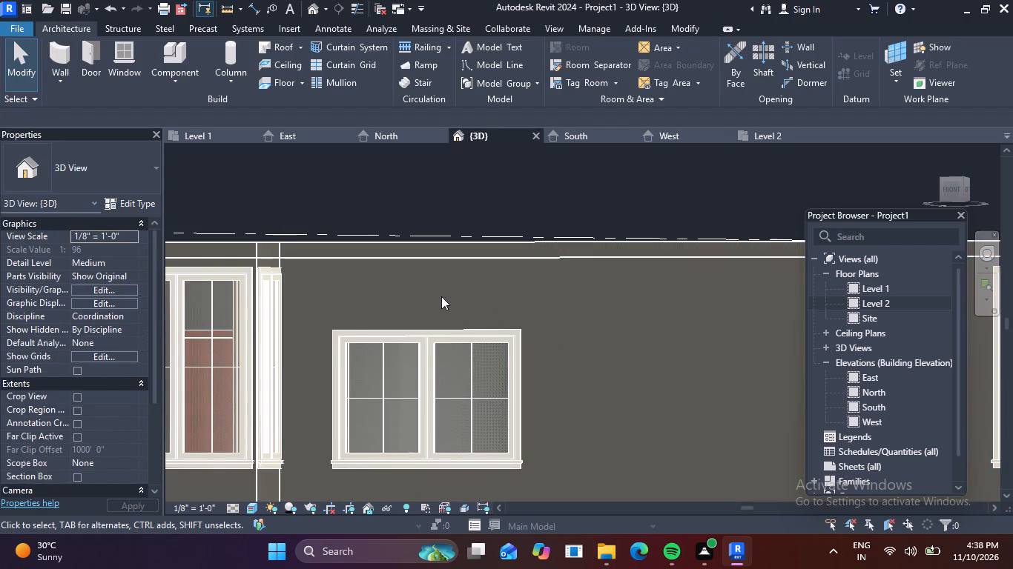
Create parts from the front exterior wall with the double window and the other elements caught in the same selection.
{"action": "scroll", "coordinate": [513, 301], "scroll_direction": "down", "scroll_amount": 6}
{"action": "scroll", "coordinate": [787, 340], "scroll_direction": "down", "scroll_amount": 4}
{"action": "middle_click_drag", "start_coordinate": [561, 387], "coordinate": [459, 395]}
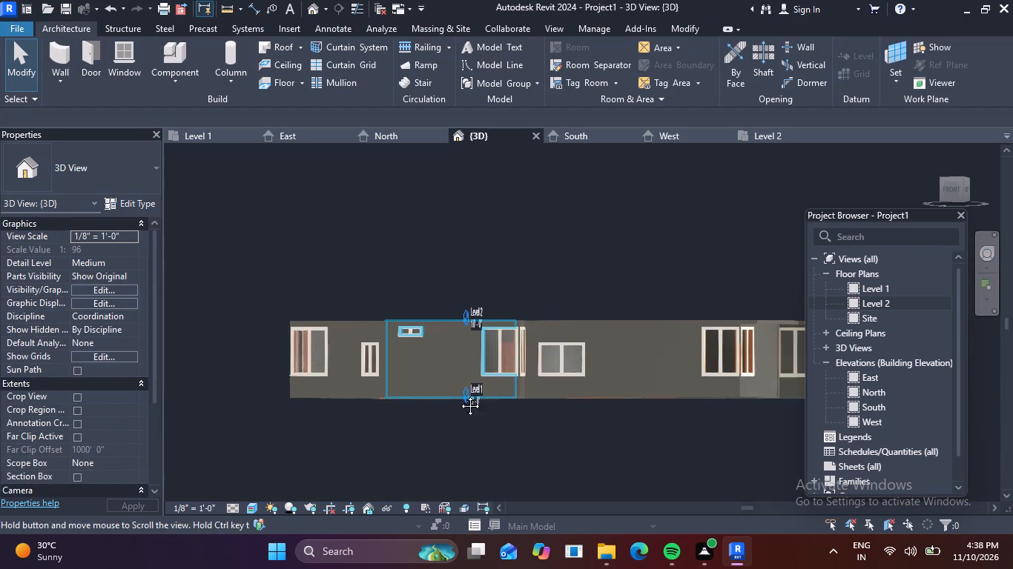
{"action": "middle_click_drag", "start_coordinate": [459, 395], "coordinate": [377, 401]}
{"action": "middle_click_drag", "start_coordinate": [492, 359], "coordinate": [538, 373], "text": "shift"}
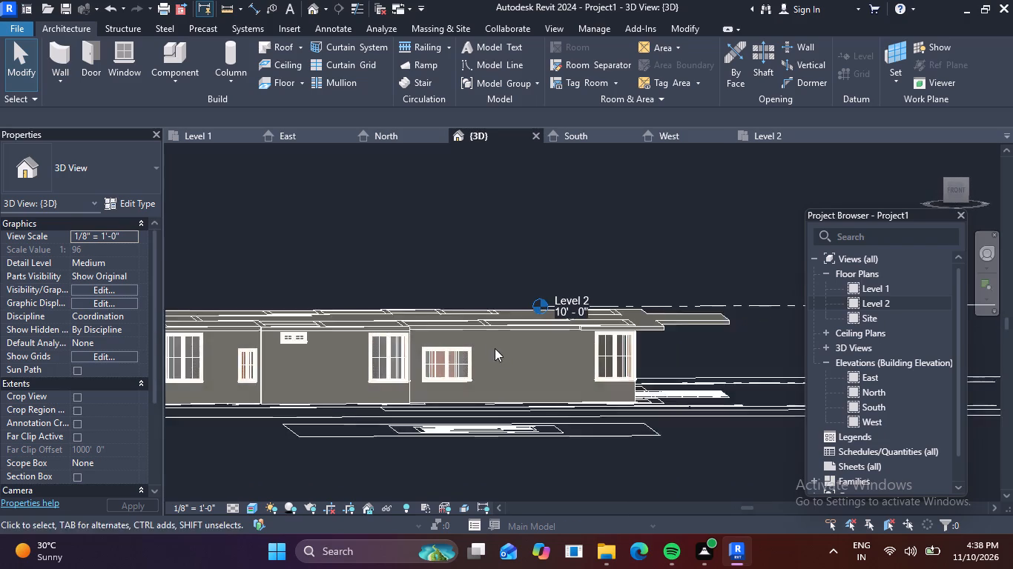
{"action": "scroll", "coordinate": [492, 342], "scroll_direction": "up", "scroll_amount": 5}
{"action": "left_click", "coordinate": [477, 341]}
{"action": "left_click", "coordinate": [469, 396]}
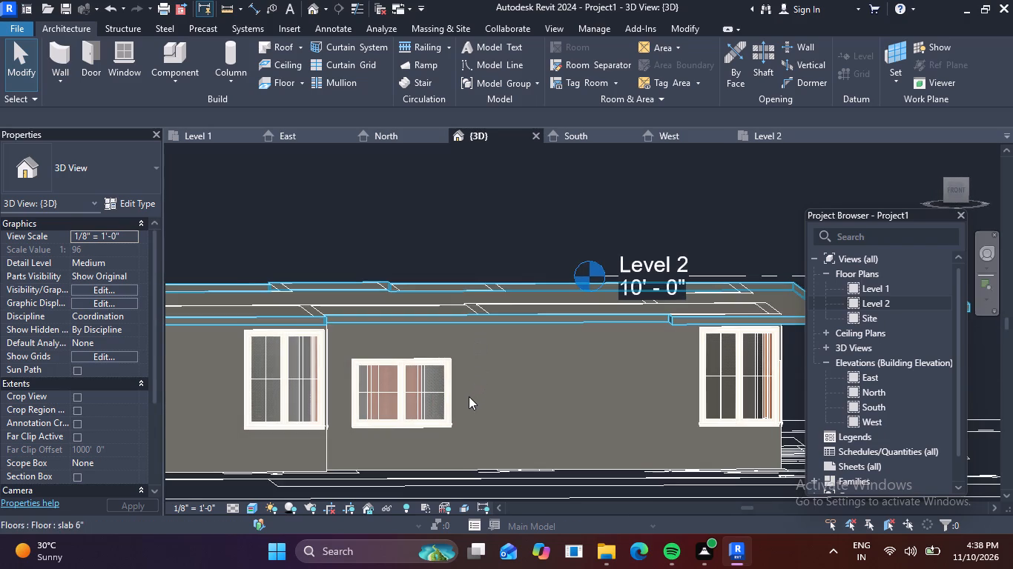
{"action": "left_click_drag", "start_coordinate": [602, 431], "coordinate": [610, 436]}
{"action": "left_click_drag", "start_coordinate": [707, 451], "coordinate": [567, 409]}
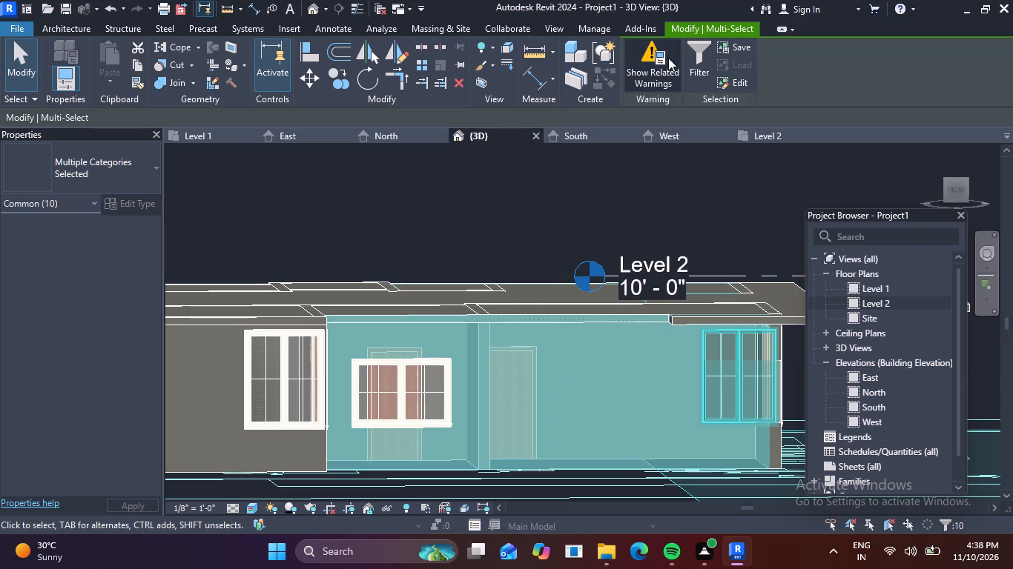
{"action": "left_click", "coordinate": [578, 78]}
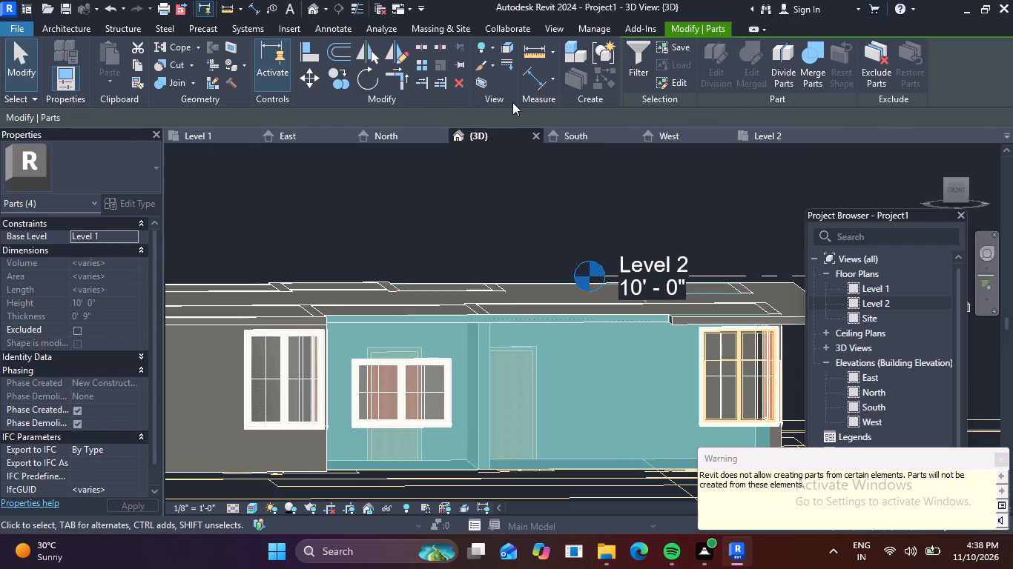
{"action": "key", "text": "Escape"}
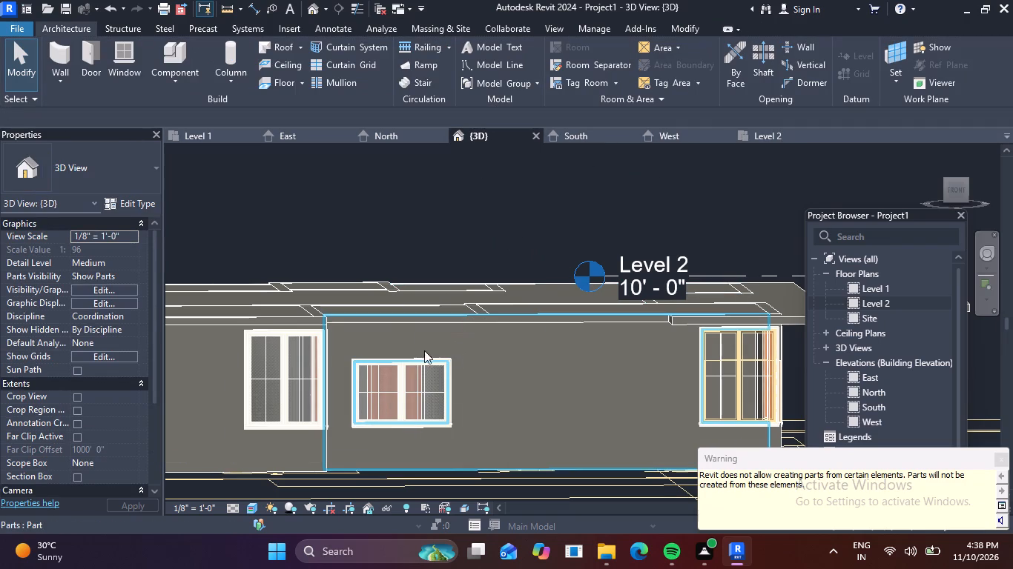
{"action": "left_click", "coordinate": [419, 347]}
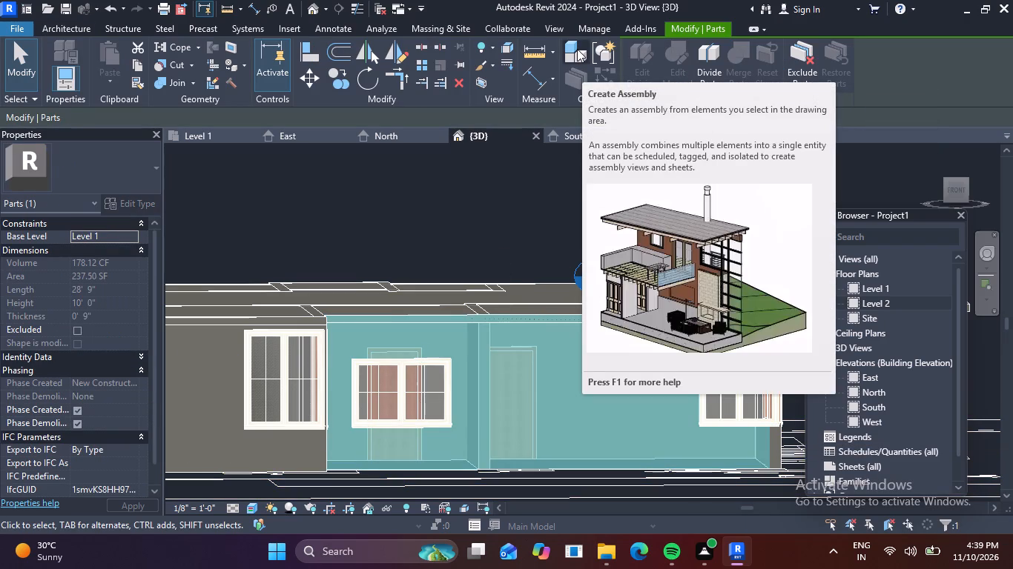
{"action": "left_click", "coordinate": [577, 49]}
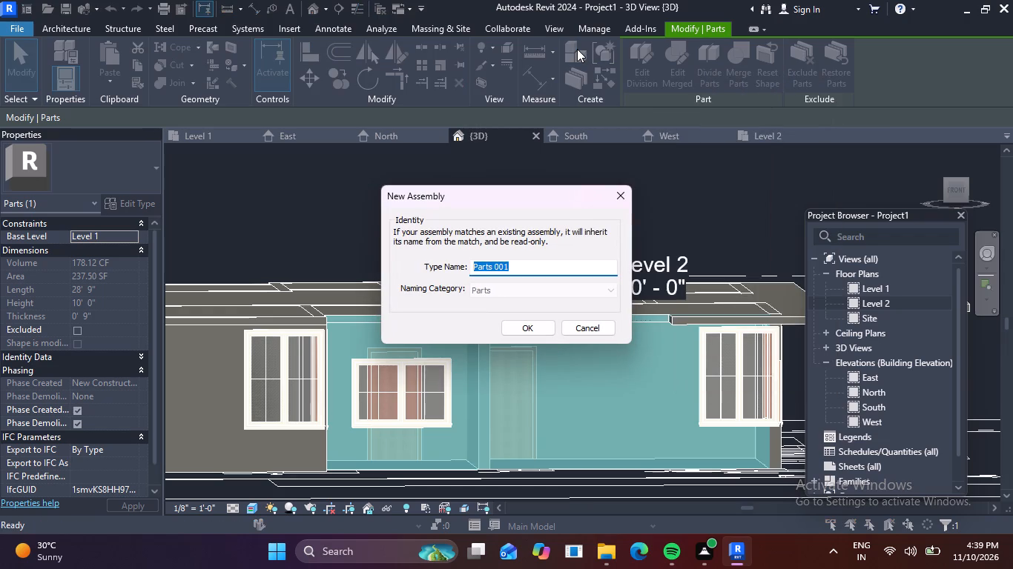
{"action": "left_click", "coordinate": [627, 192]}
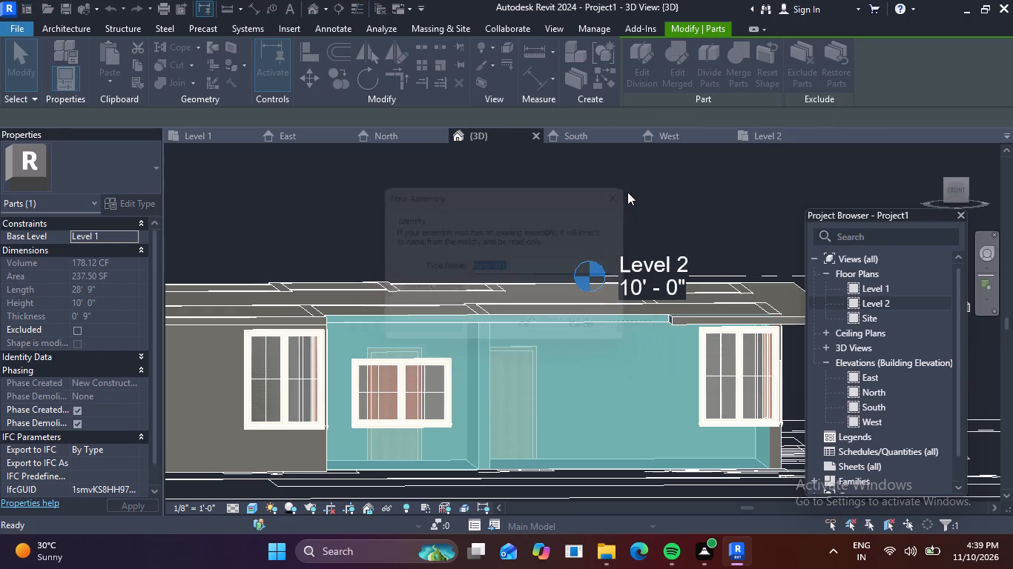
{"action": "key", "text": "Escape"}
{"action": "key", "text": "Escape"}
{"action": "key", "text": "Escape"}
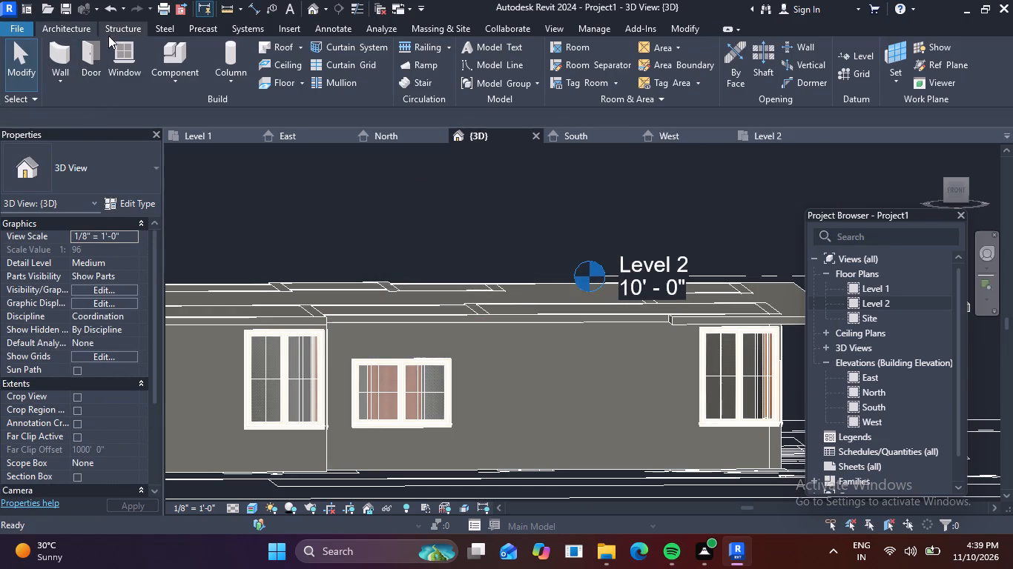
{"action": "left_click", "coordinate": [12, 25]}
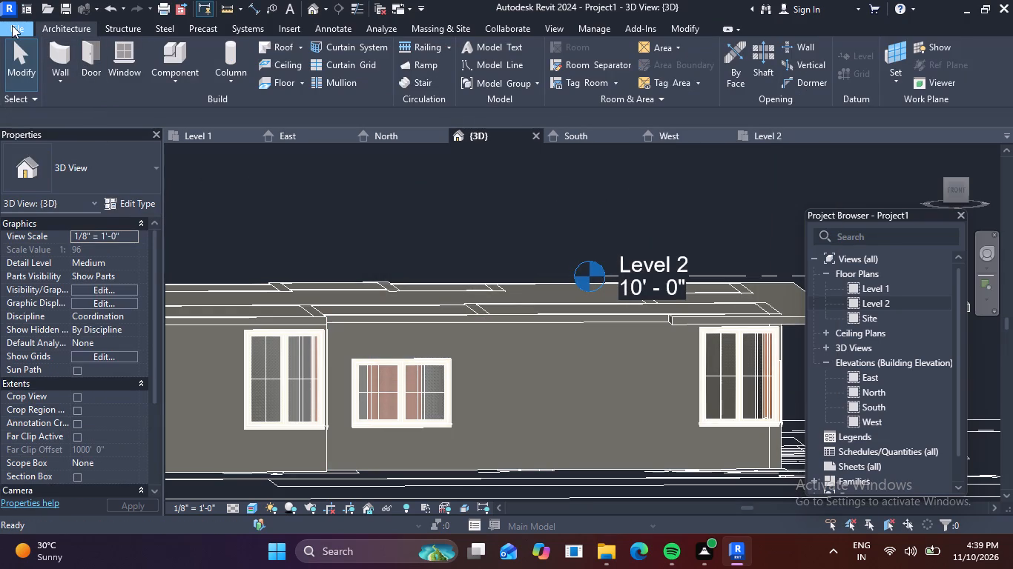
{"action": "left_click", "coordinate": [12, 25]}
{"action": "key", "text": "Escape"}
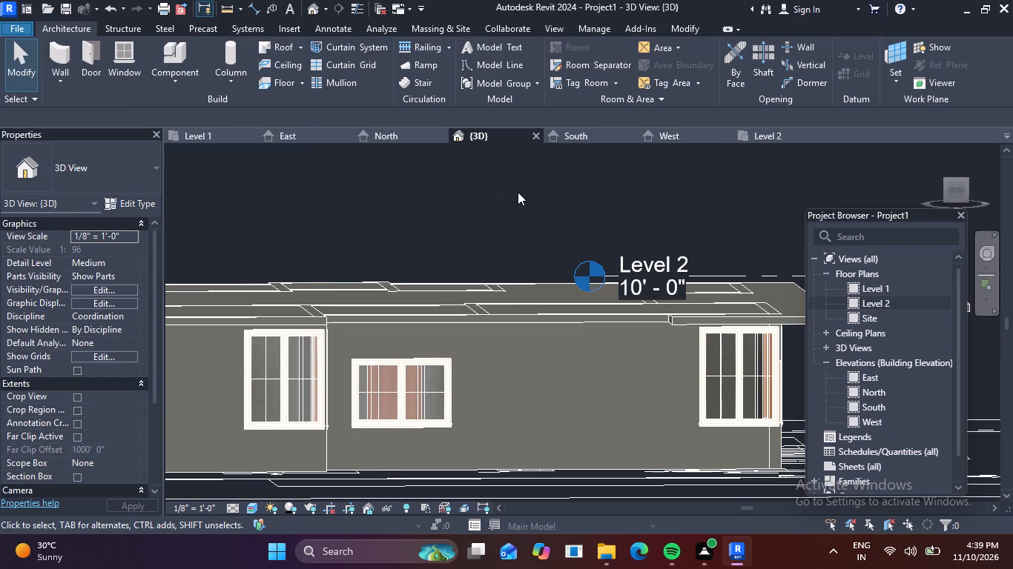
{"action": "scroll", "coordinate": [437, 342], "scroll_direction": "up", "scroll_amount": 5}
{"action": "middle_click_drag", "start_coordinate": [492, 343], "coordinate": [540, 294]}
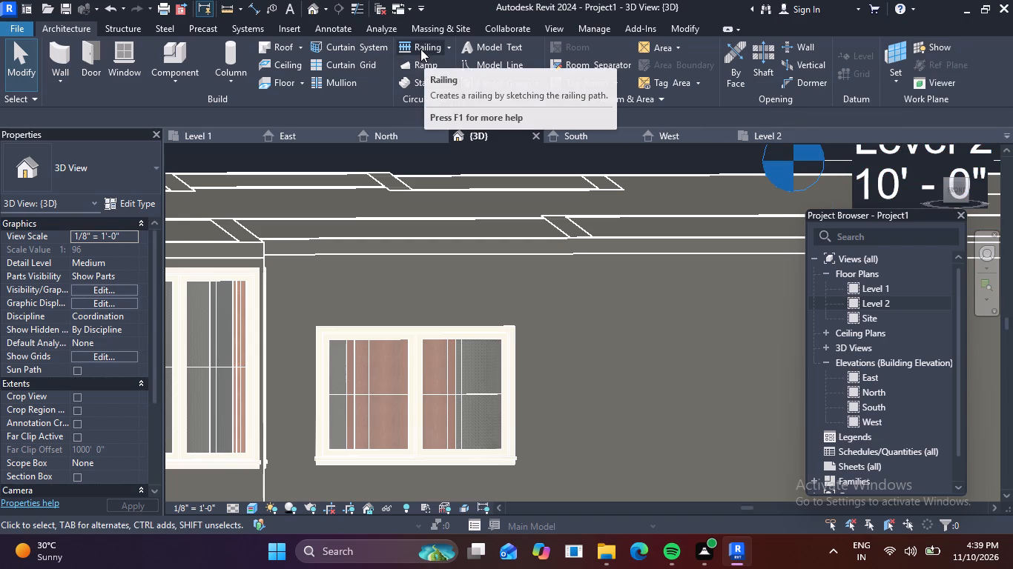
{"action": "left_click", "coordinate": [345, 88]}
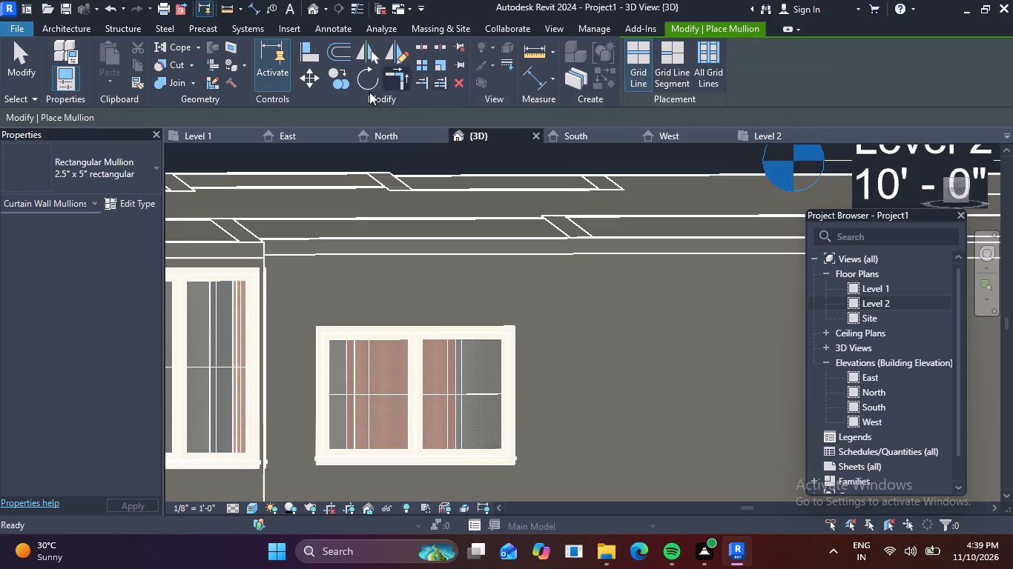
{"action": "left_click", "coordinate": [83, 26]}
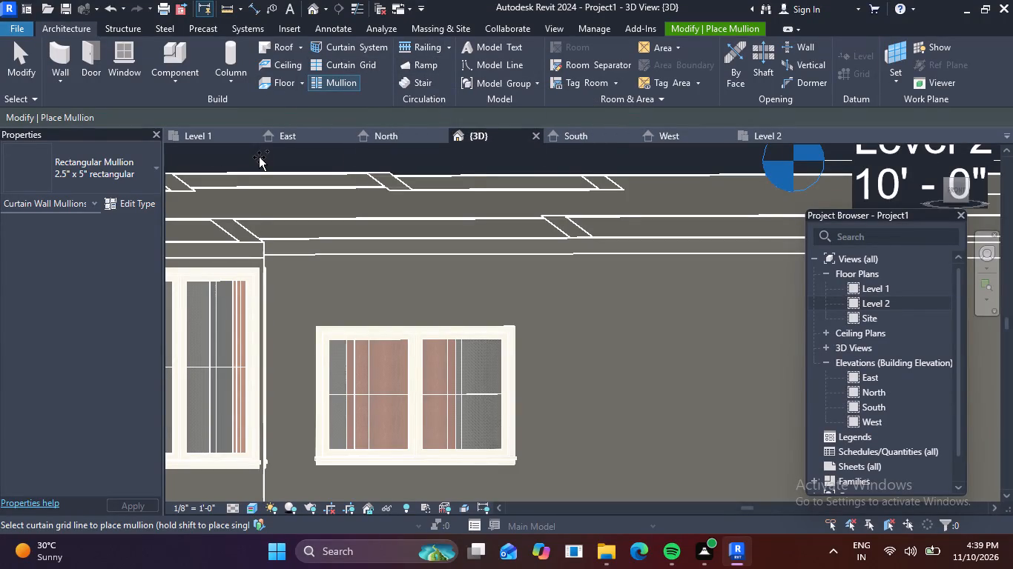
Start an in-place model component in the Generic Models family category.
{"action": "scroll", "coordinate": [372, 306], "scroll_direction": "down", "scroll_amount": 3}
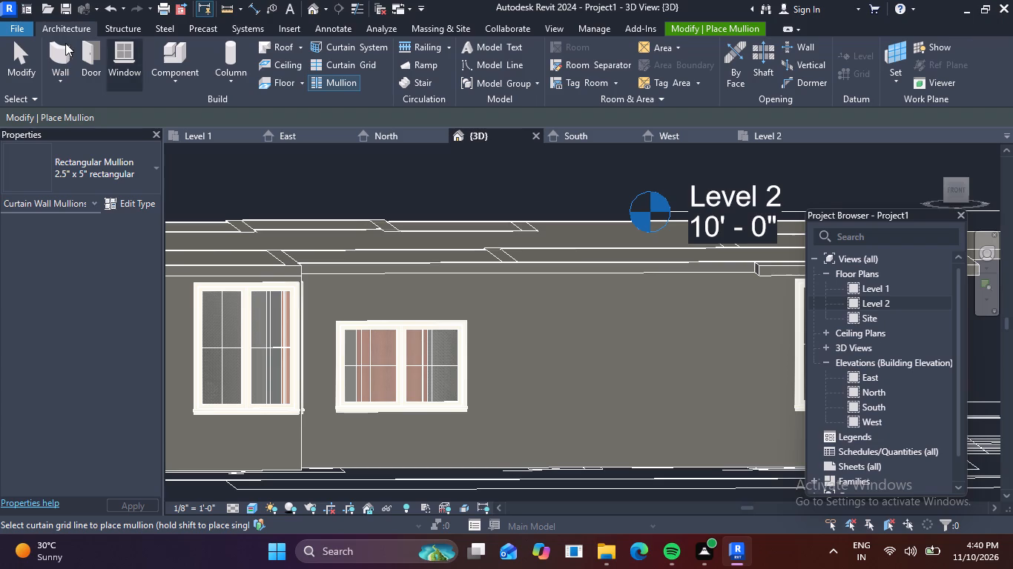
{"action": "left_click", "coordinate": [182, 83]}
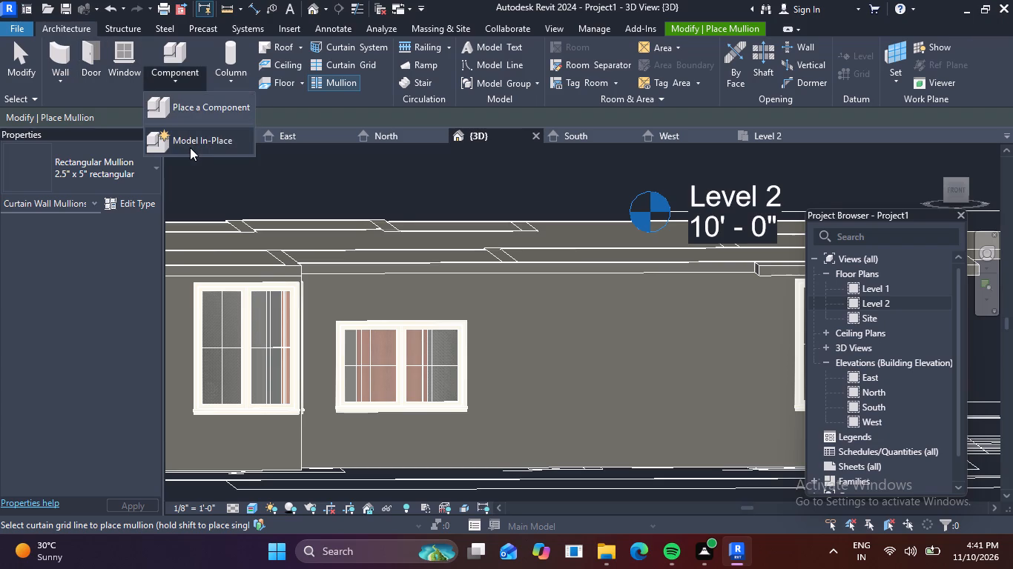
{"action": "left_click", "coordinate": [190, 147]}
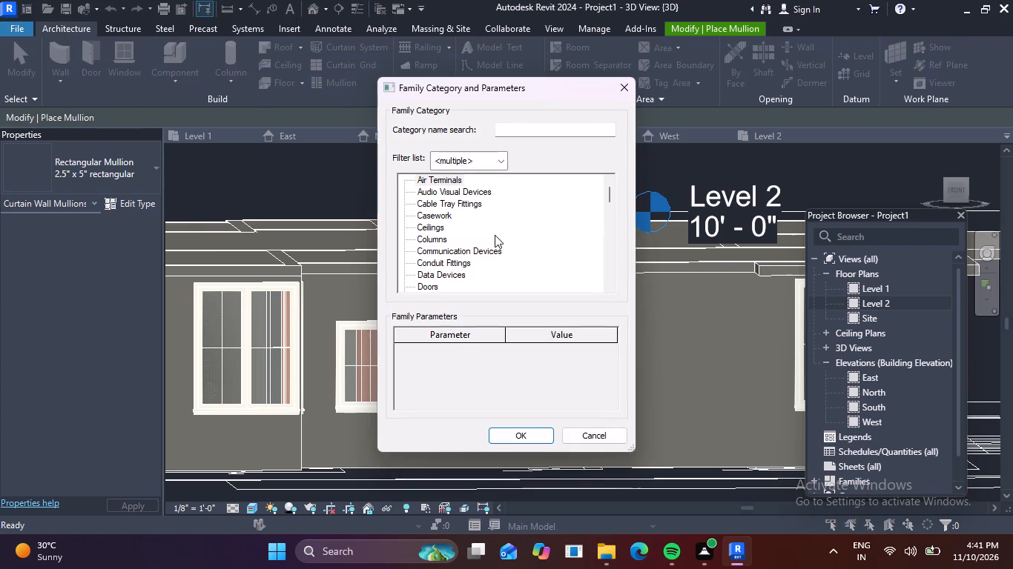
{"action": "scroll", "coordinate": [512, 238], "scroll_direction": "down", "scroll_amount": 5}
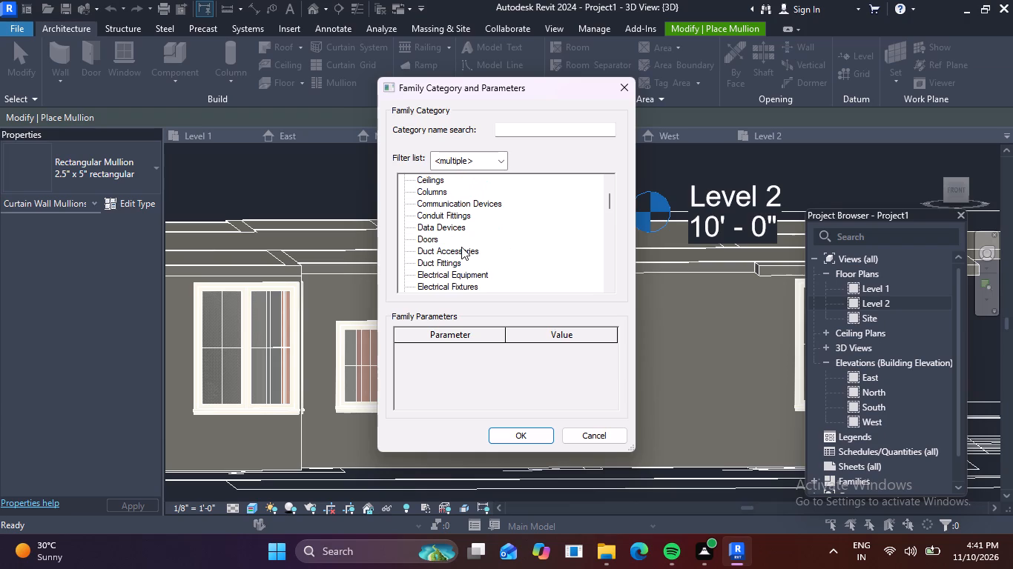
{"action": "scroll", "coordinate": [462, 247], "scroll_direction": "down", "scroll_amount": 3}
{"action": "scroll", "coordinate": [465, 246], "scroll_direction": "up", "scroll_amount": 5}
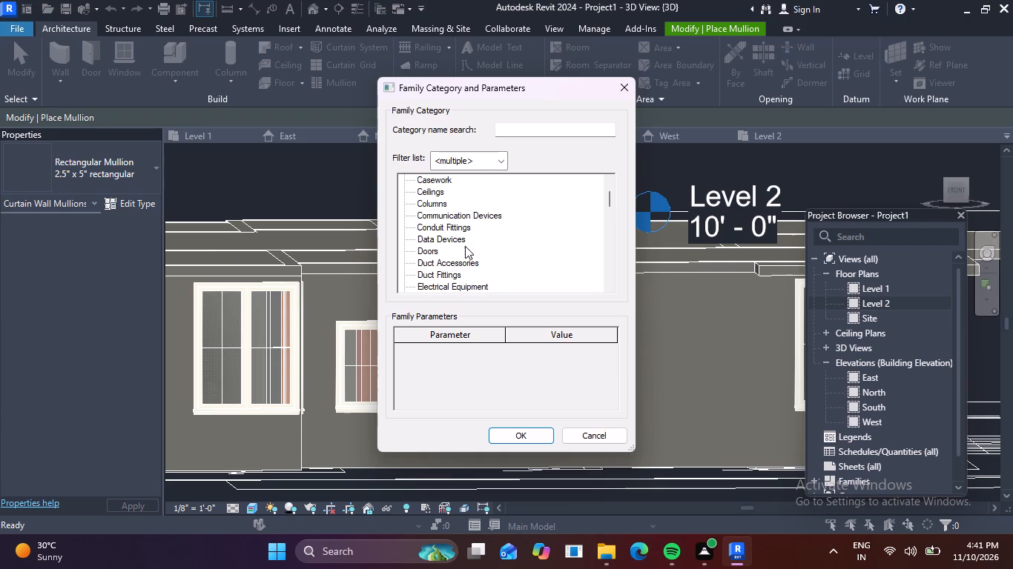
{"action": "scroll", "coordinate": [465, 246], "scroll_direction": "down", "scroll_amount": 9}
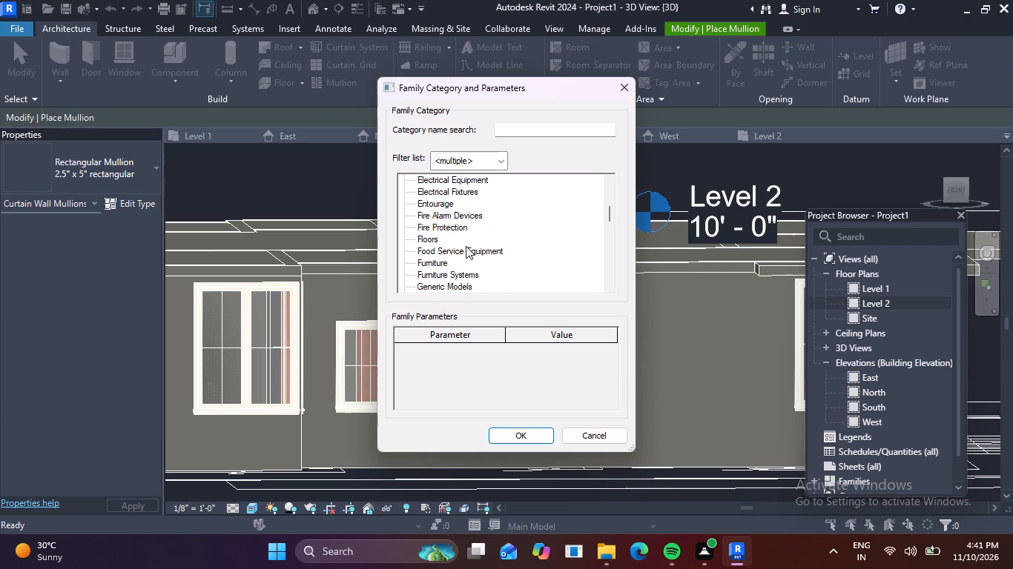
{"action": "left_click", "coordinate": [447, 285]}
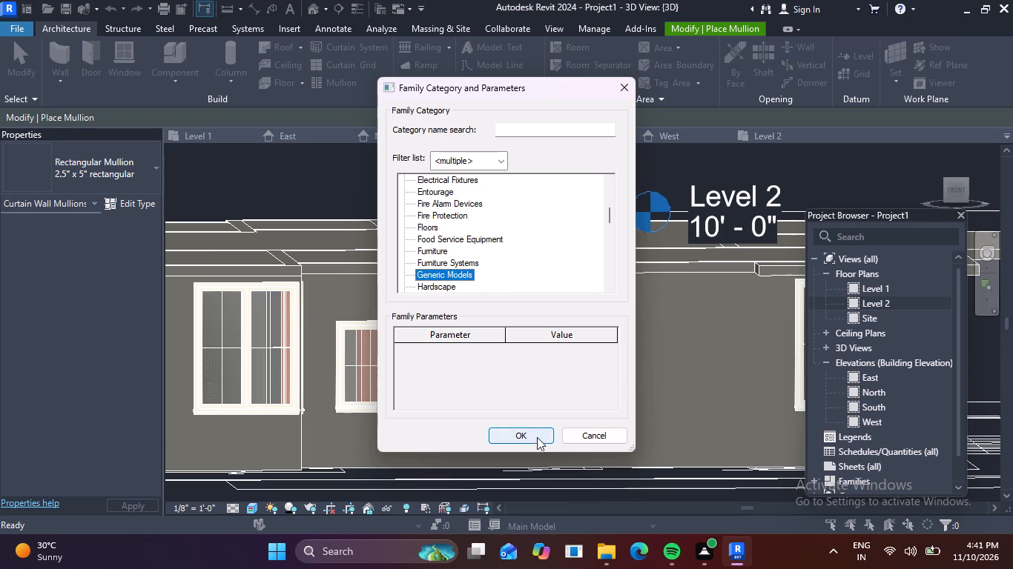
{"action": "left_click", "coordinate": [533, 436]}
{"action": "left_click", "coordinate": [514, 305]}
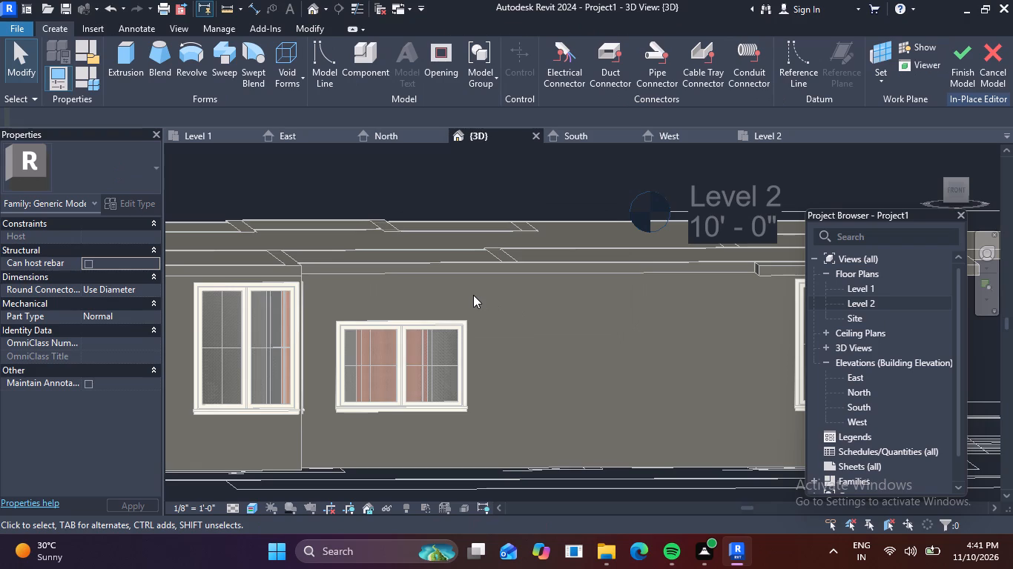
Start an extrusion and pick the front exterior wall face around the double window as its work plane.
{"action": "left_click", "coordinate": [119, 58]}
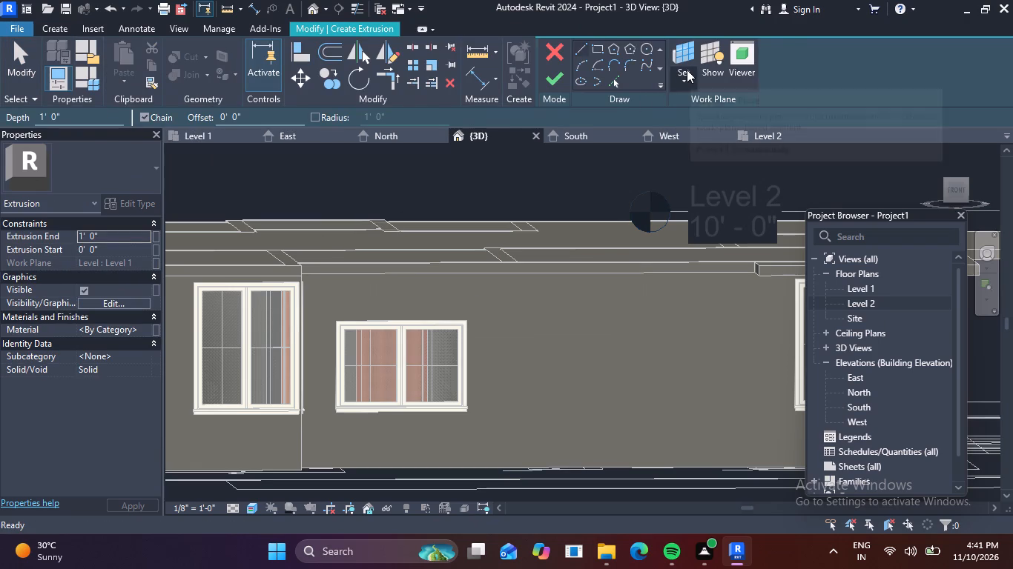
{"action": "left_click", "coordinate": [684, 74]}
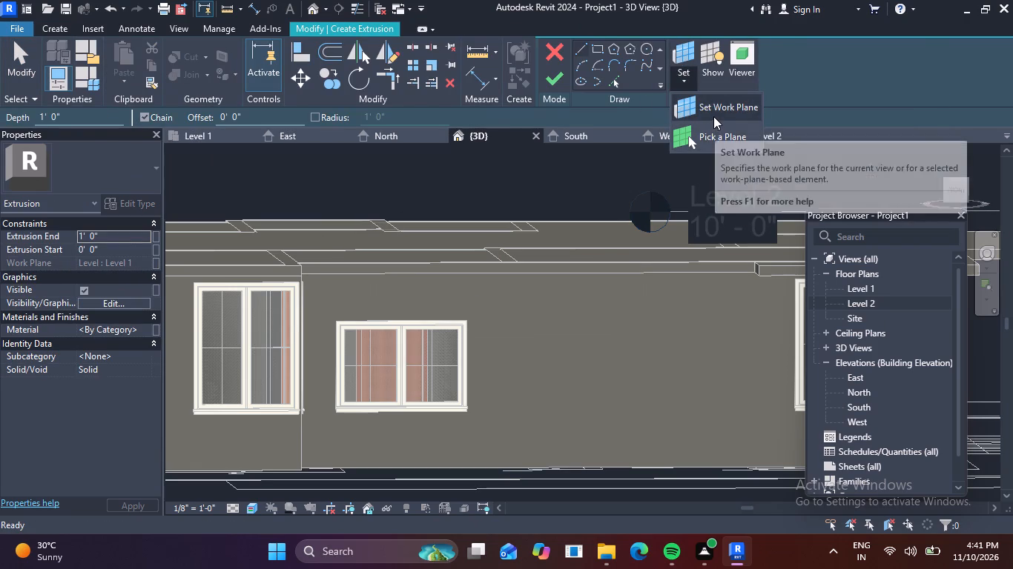
{"action": "left_click", "coordinate": [713, 116]}
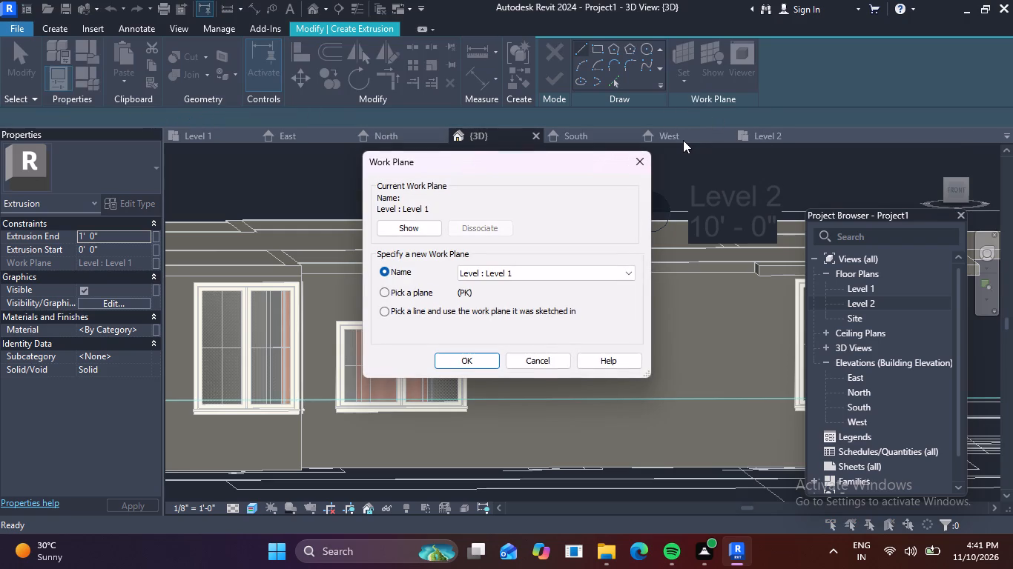
{"action": "left_click", "coordinate": [387, 290]}
{"action": "left_click", "coordinate": [475, 362]}
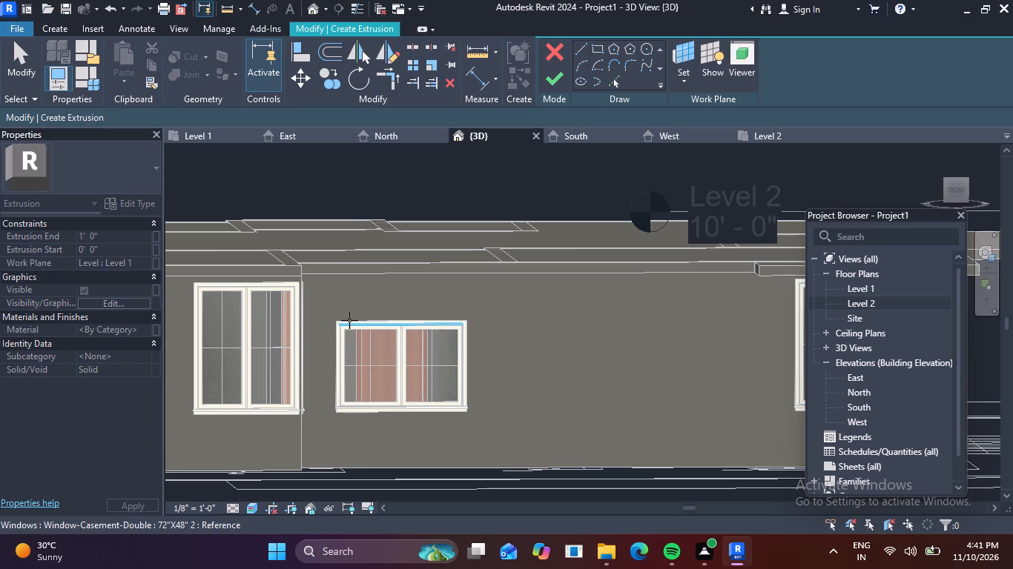
{"action": "scroll", "coordinate": [350, 320], "scroll_direction": "up", "scroll_amount": 4}
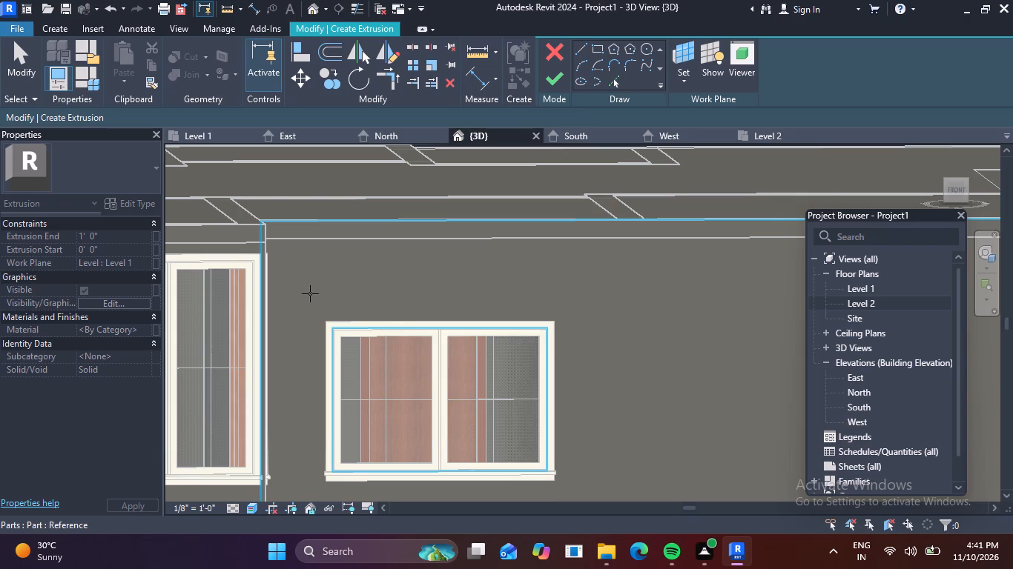
{"action": "left_click", "coordinate": [310, 293]}
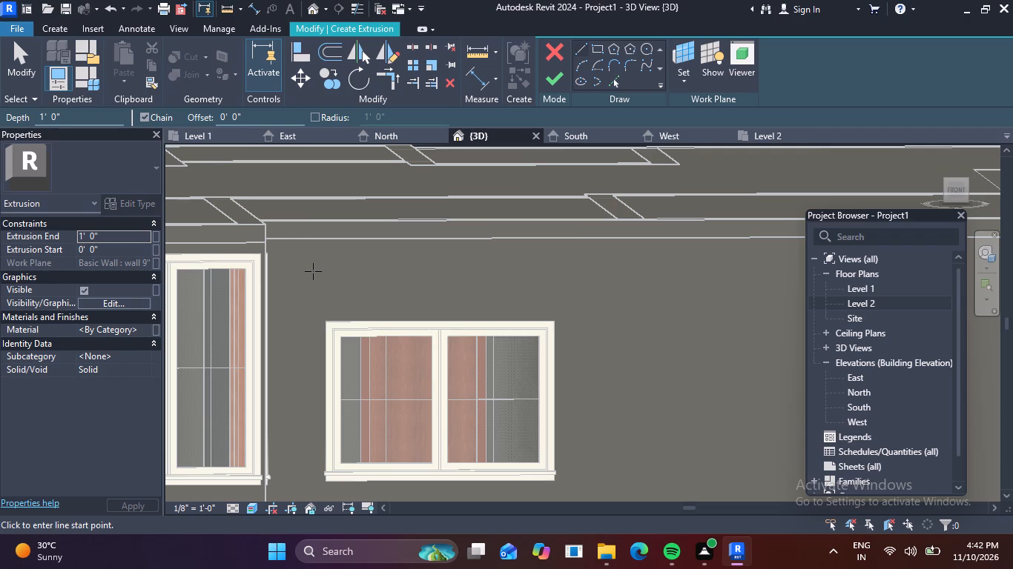
Sketch a thin closed rectangle about 7'-7" long just above the double casement window and finish the extrusion.
{"action": "left_click", "coordinate": [581, 50]}
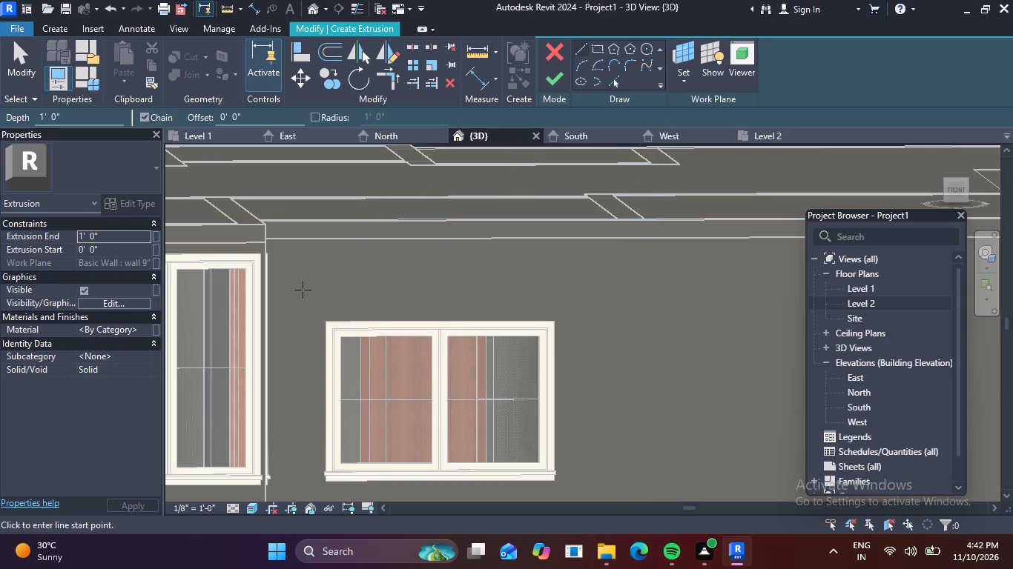
{"action": "left_click", "coordinate": [303, 290]}
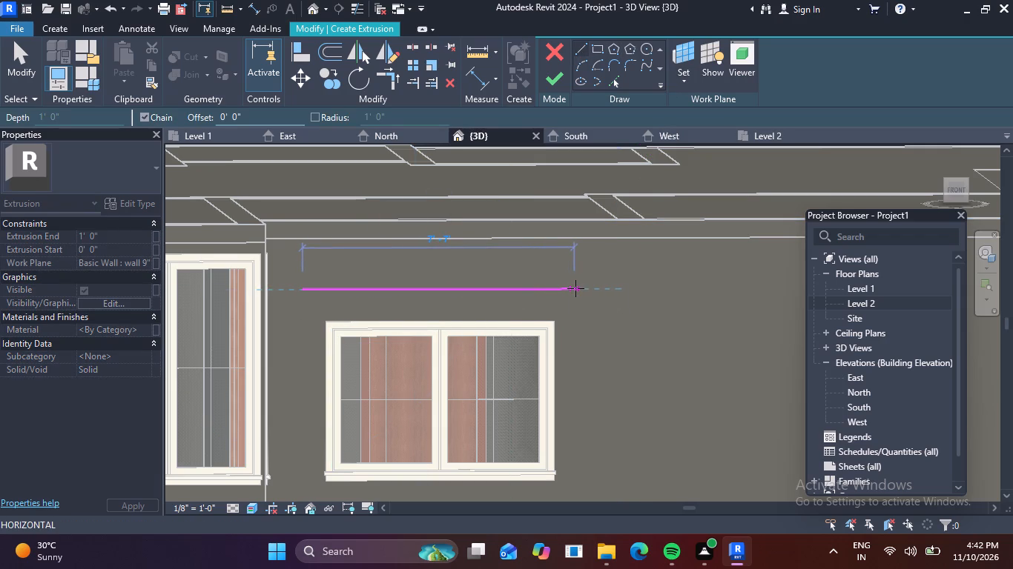
{"action": "left_click", "coordinate": [575, 288]}
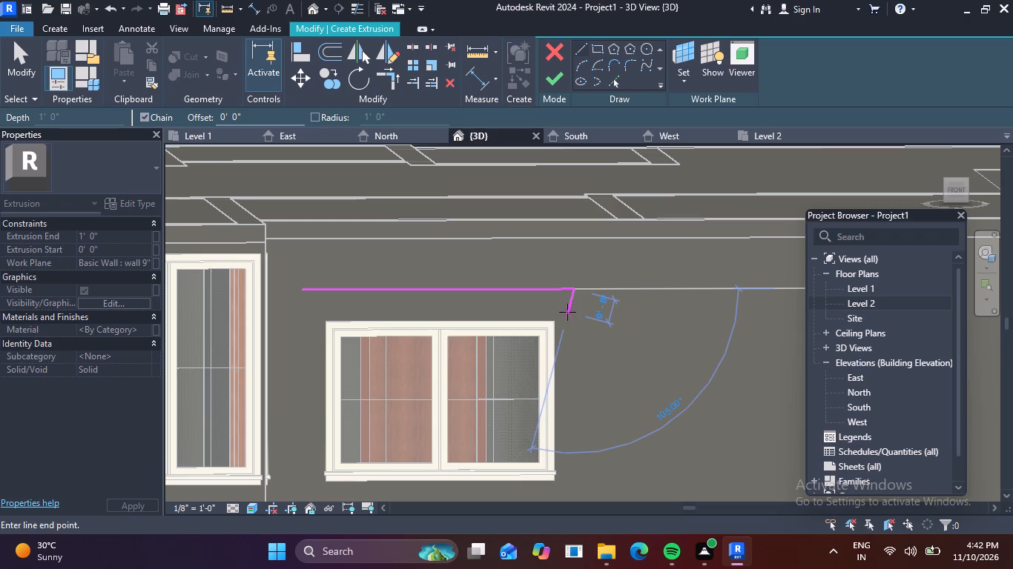
{"action": "scroll", "coordinate": [574, 307], "scroll_direction": "up", "scroll_amount": 4}
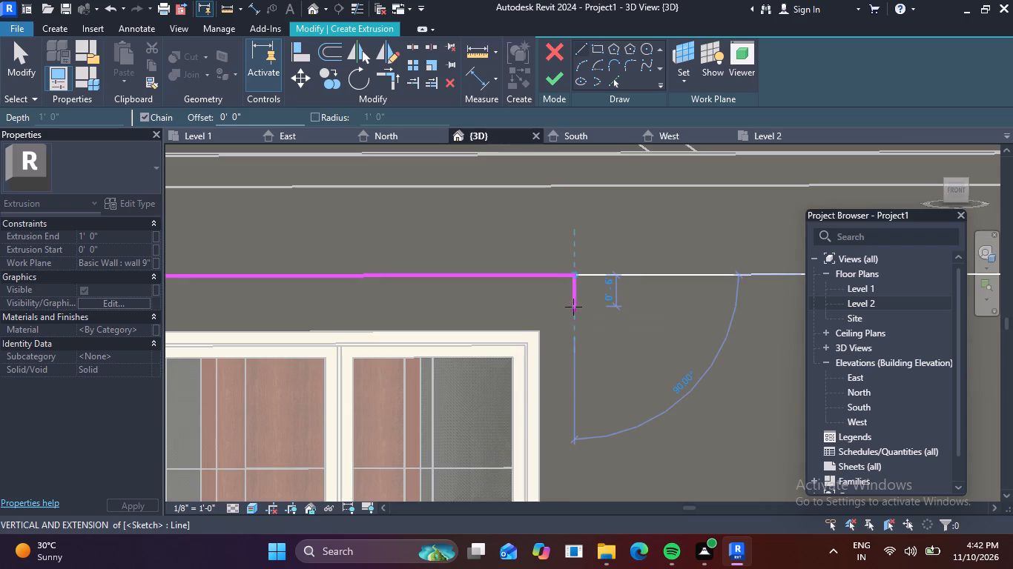
{"action": "left_click", "coordinate": [573, 307]}
{"action": "scroll", "coordinate": [392, 308], "scroll_direction": "down", "scroll_amount": 2}
{"action": "middle_click_drag", "start_coordinate": [399, 309], "coordinate": [559, 293]}
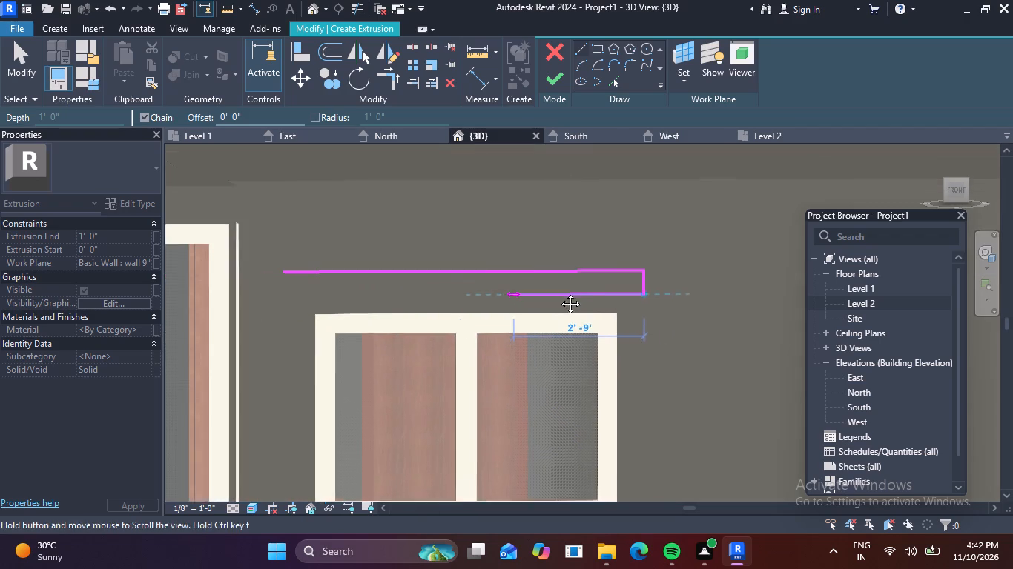
{"action": "middle_click_drag", "start_coordinate": [559, 293], "coordinate": [570, 290]}
{"action": "scroll", "coordinate": [403, 296], "scroll_direction": "up", "scroll_amount": 2}
{"action": "scroll", "coordinate": [329, 268], "scroll_direction": "up", "scroll_amount": 2}
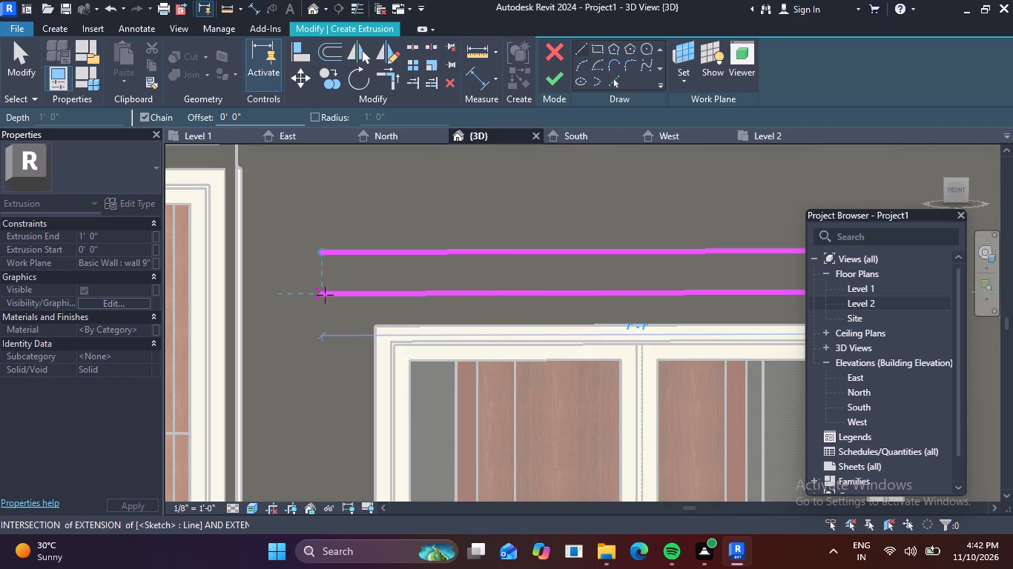
{"action": "left_click", "coordinate": [325, 295]}
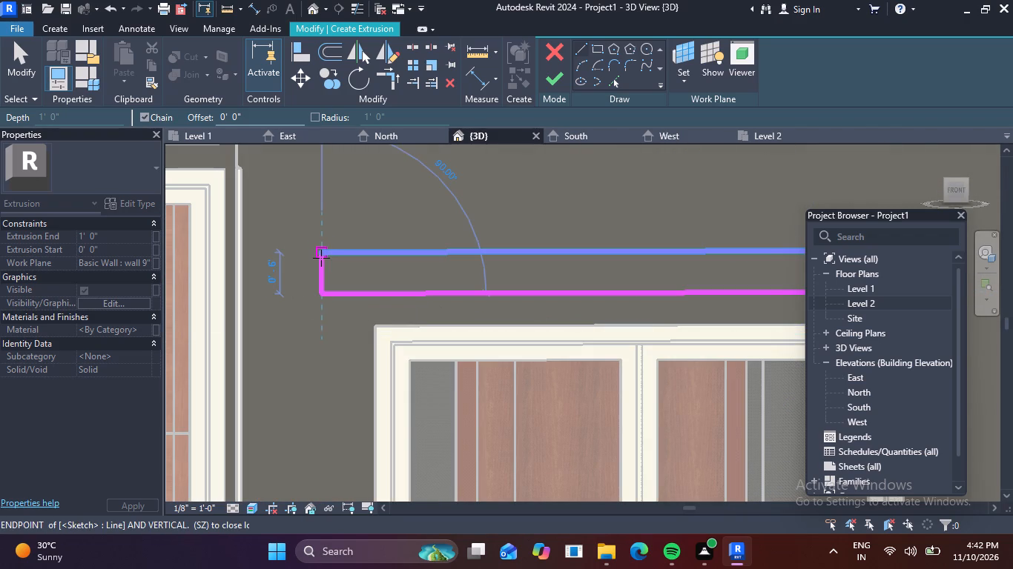
{"action": "left_click", "coordinate": [321, 257]}
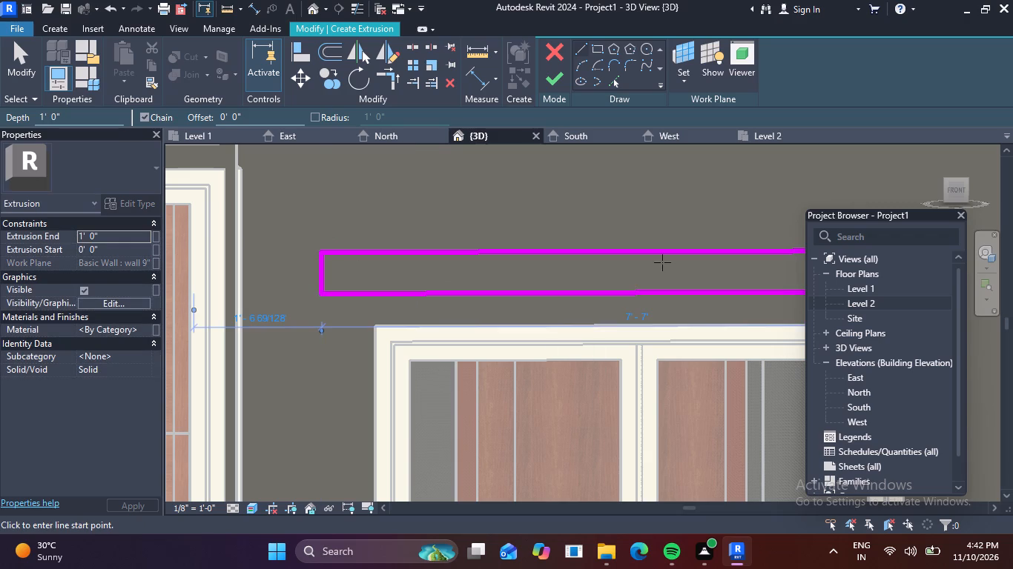
{"action": "scroll", "coordinate": [662, 262], "scroll_direction": "down", "scroll_amount": 4}
{"action": "middle_click_drag", "start_coordinate": [647, 262], "coordinate": [439, 249]}
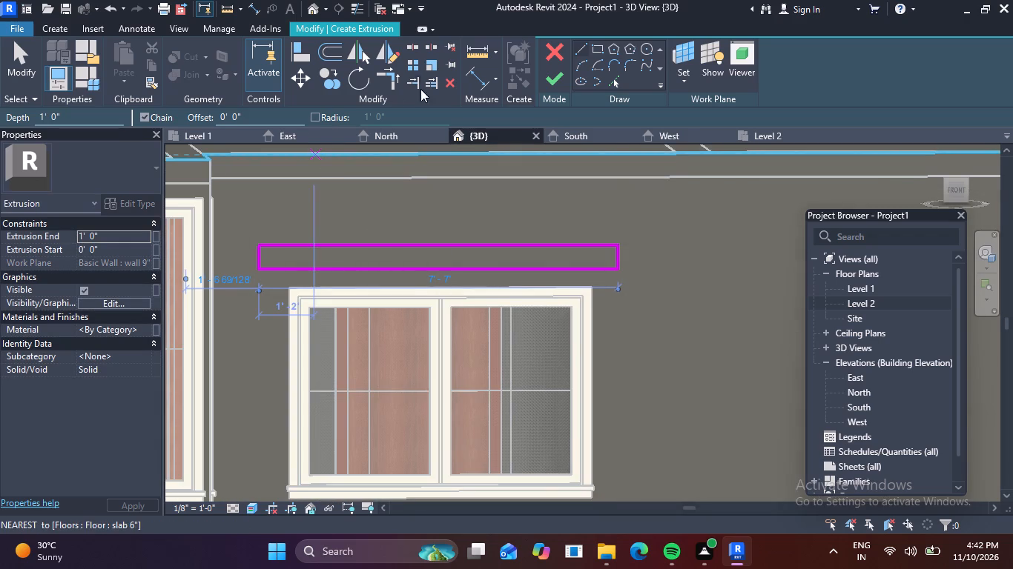
{"action": "left_click", "coordinate": [558, 79]}
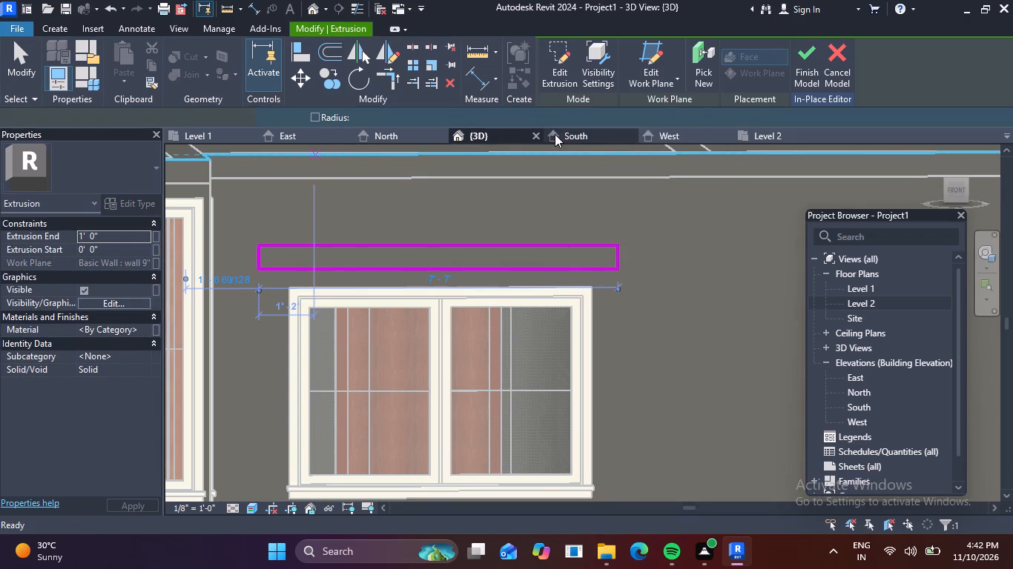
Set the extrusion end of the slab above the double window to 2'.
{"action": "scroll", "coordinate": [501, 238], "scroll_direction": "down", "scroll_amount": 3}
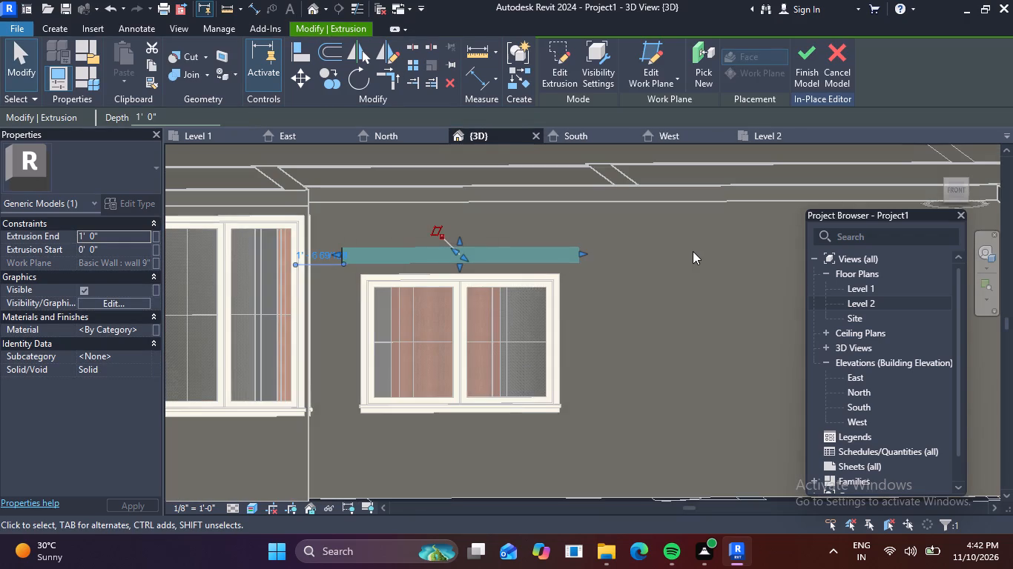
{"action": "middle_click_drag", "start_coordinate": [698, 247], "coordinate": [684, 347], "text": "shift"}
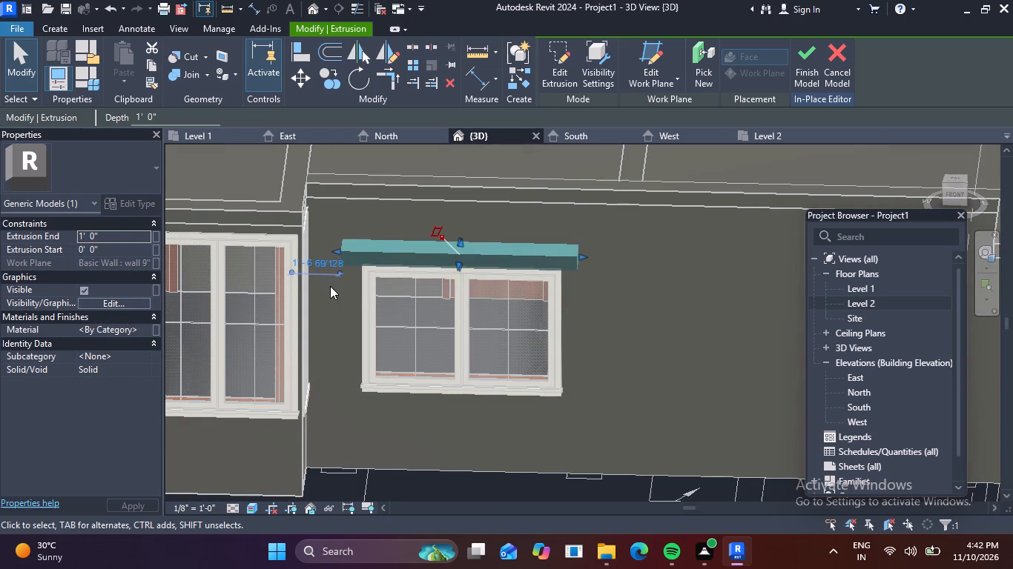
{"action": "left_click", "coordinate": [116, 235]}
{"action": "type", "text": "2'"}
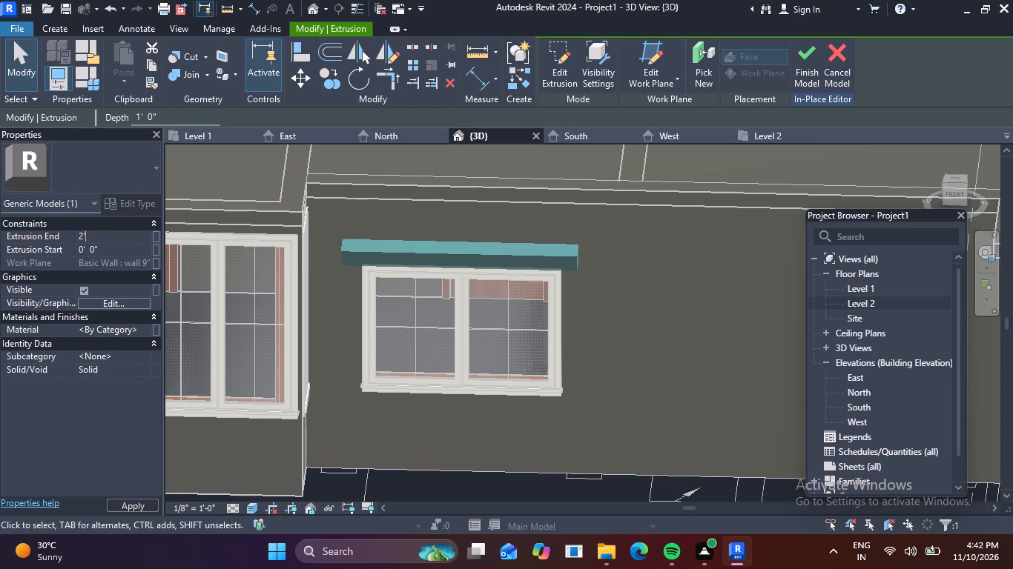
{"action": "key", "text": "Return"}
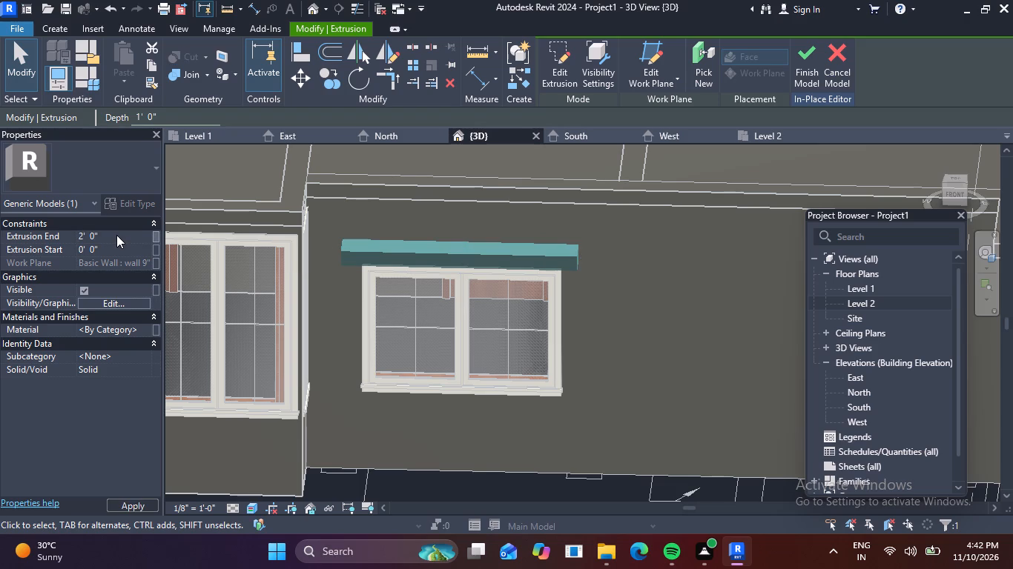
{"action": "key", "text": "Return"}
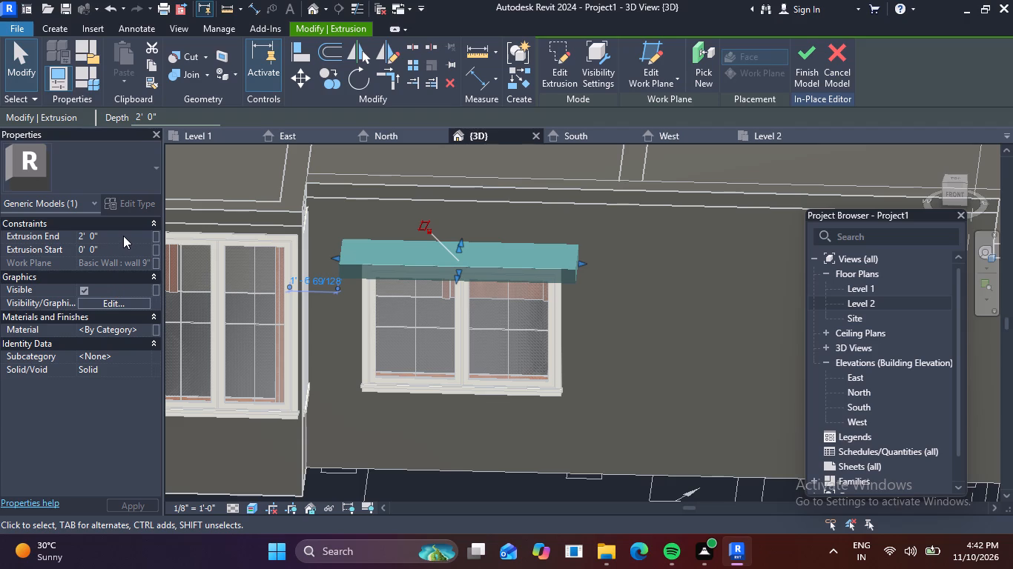
Set the extrusion end of the slab above the double window to 3'.
{"action": "left_click", "coordinate": [122, 234]}
{"action": "key", "text": "BackSpace"}
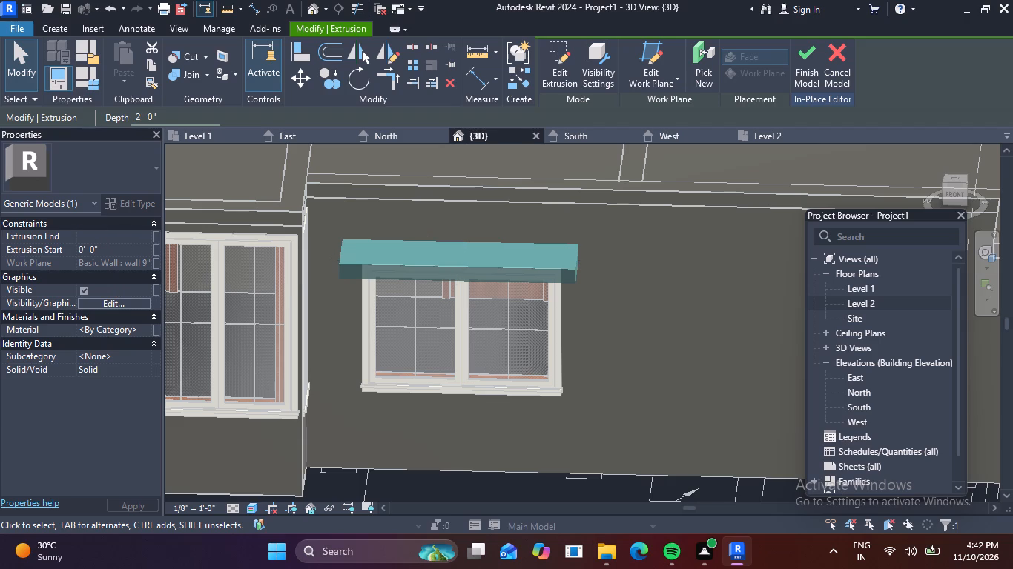
{"action": "type", "text": "3'"}
{"action": "key", "text": "Return"}
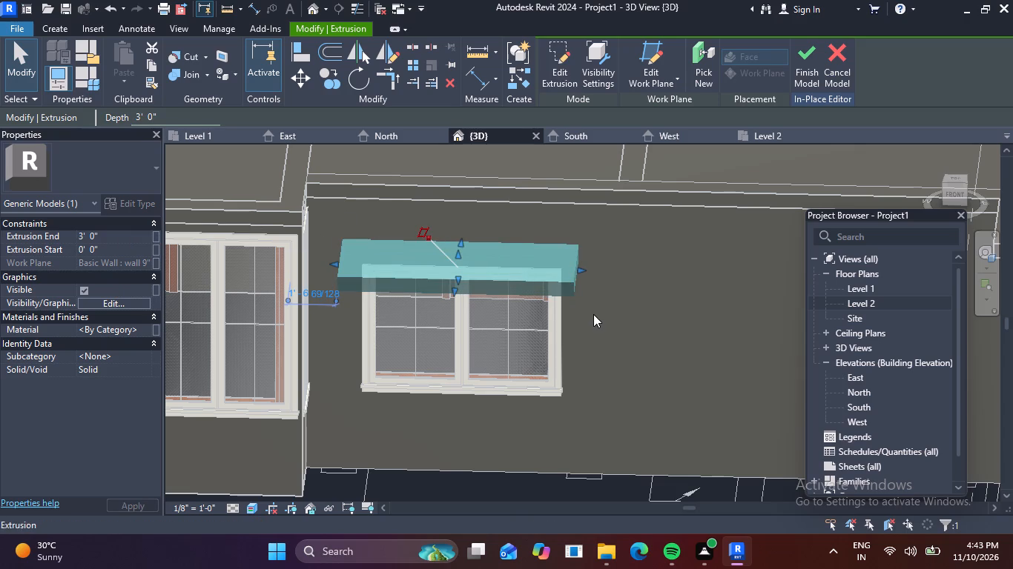
{"action": "key", "text": "Escape"}
{"action": "key", "text": "Escape"}
Examine the projecting slab over the double window and the neighbouring windows along the front wall in 3D.
{"action": "scroll", "coordinate": [635, 324], "scroll_direction": "down", "scroll_amount": 3}
{"action": "middle_click_drag", "start_coordinate": [641, 337], "coordinate": [623, 330]}
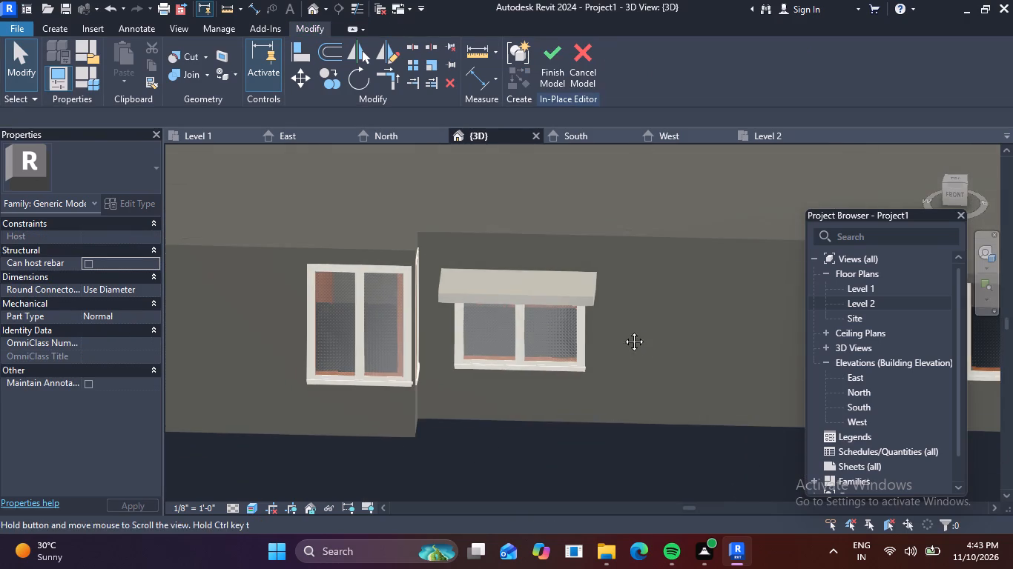
{"action": "middle_click_drag", "start_coordinate": [623, 330], "coordinate": [598, 325]}
{"action": "middle_click_drag", "start_coordinate": [618, 327], "coordinate": [551, 244], "text": "shift"}
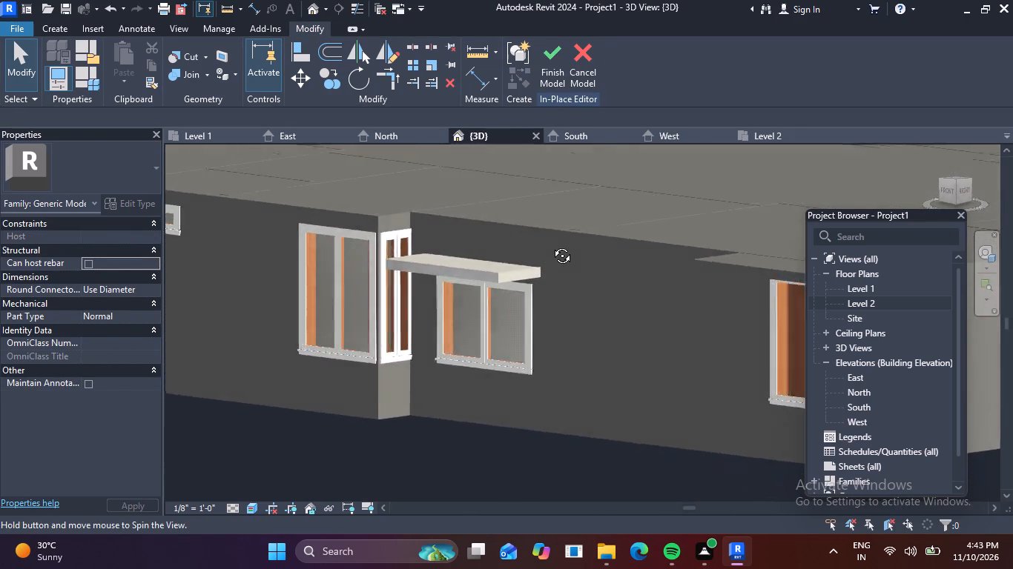
{"action": "middle_click_drag", "start_coordinate": [551, 244], "coordinate": [567, 297], "text": "shift"}
{"action": "scroll", "coordinate": [584, 290], "scroll_direction": "down", "scroll_amount": 2}
{"action": "middle_click_drag", "start_coordinate": [529, 298], "coordinate": [590, 299]}
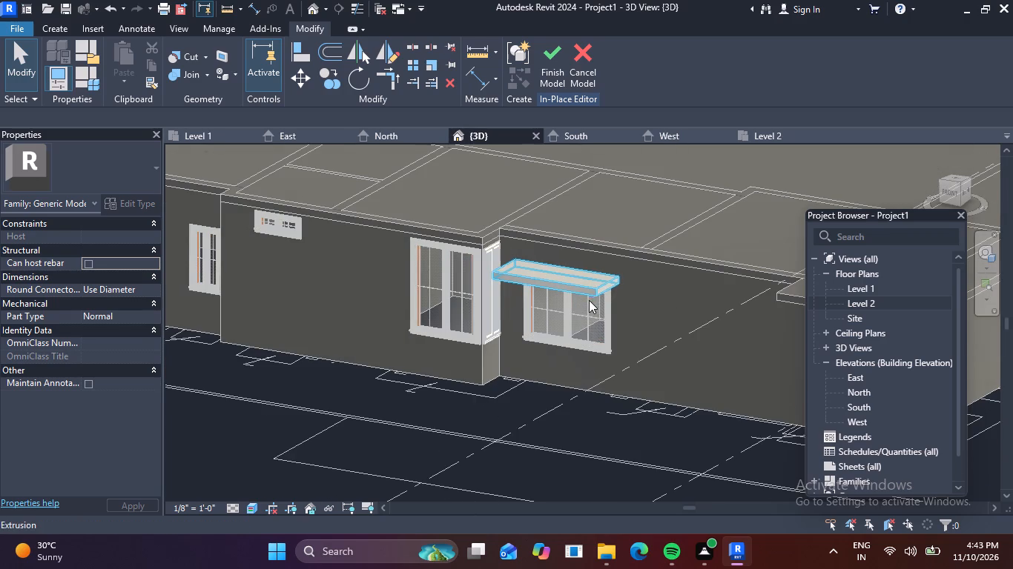
{"action": "middle_click_drag", "start_coordinate": [366, 248], "coordinate": [403, 287]}
{"action": "scroll", "coordinate": [489, 275], "scroll_direction": "up", "scroll_amount": 3}
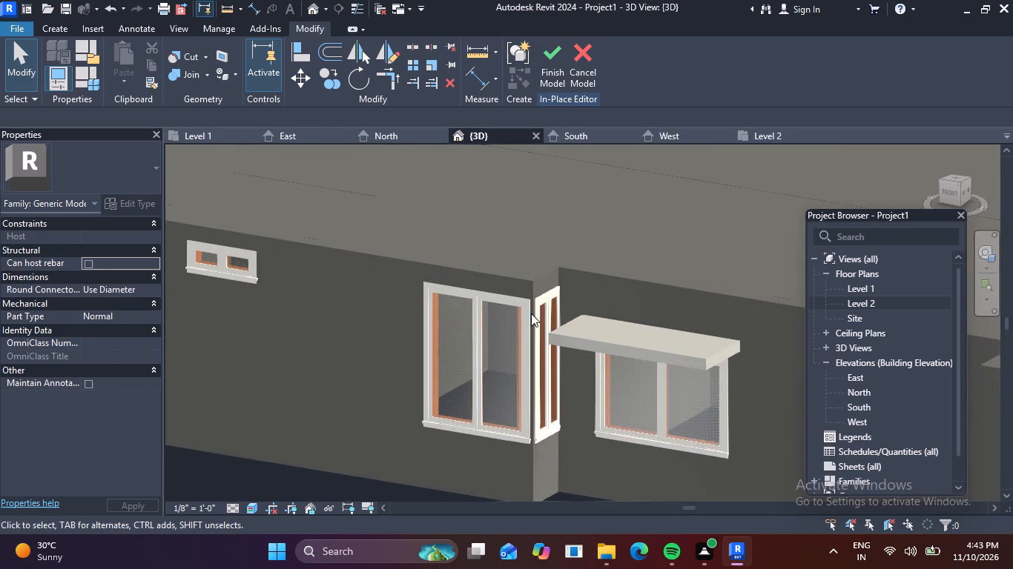
{"action": "middle_click_drag", "start_coordinate": [573, 322], "coordinate": [630, 300], "text": "shift"}
{"action": "middle_click_drag", "start_coordinate": [356, 313], "coordinate": [507, 294]}
{"action": "scroll", "coordinate": [507, 294], "scroll_direction": "up", "scroll_amount": 1}
{"action": "scroll", "coordinate": [278, 284], "scroll_direction": "up", "scroll_amount": 2}
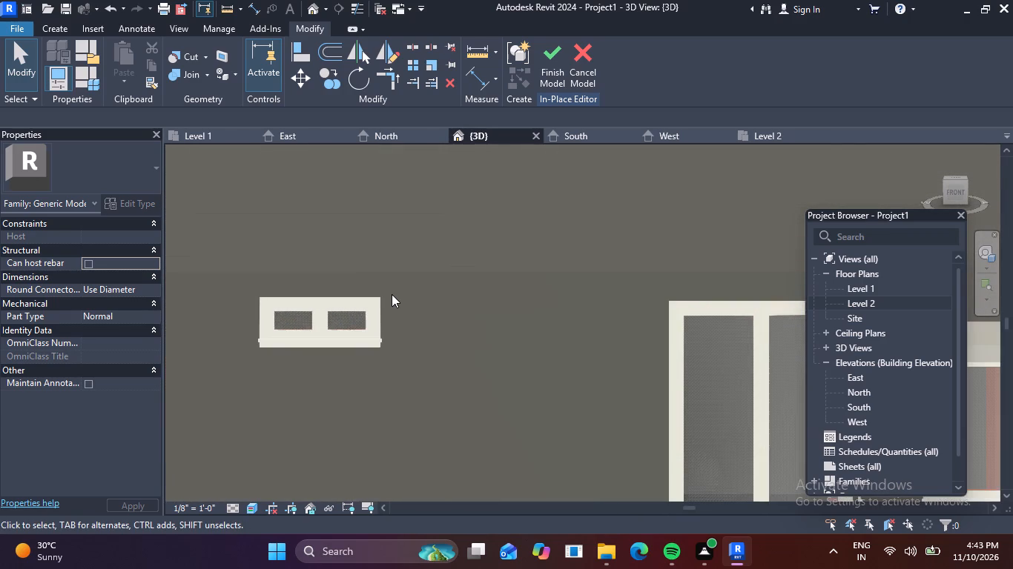
{"action": "middle_click_drag", "start_coordinate": [405, 297], "coordinate": [542, 273]}
{"action": "scroll", "coordinate": [443, 292], "scroll_direction": "up", "scroll_amount": 1}
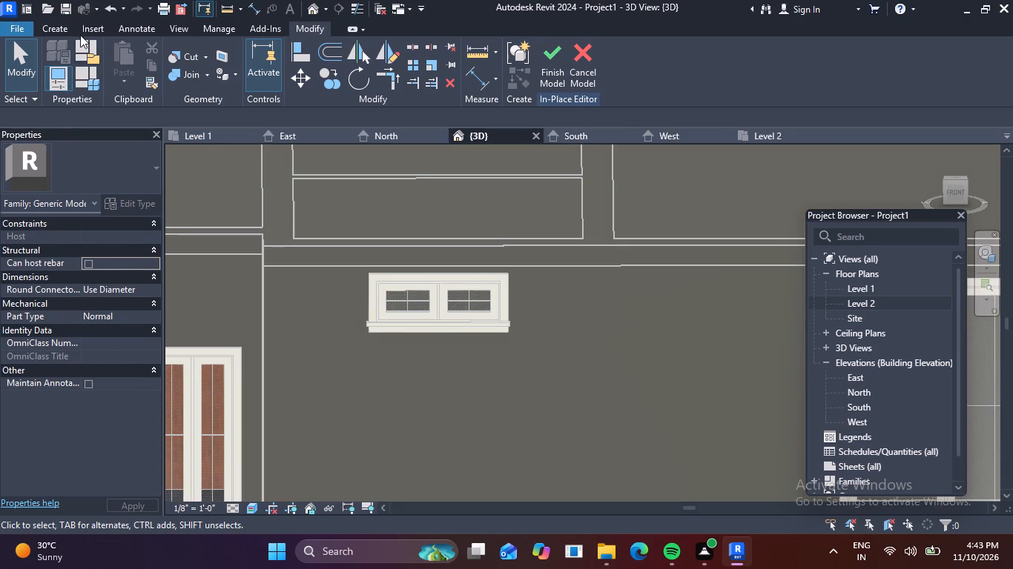
Finish the in-place model of the projecting slab above the double window.
{"action": "left_click", "coordinate": [547, 62]}
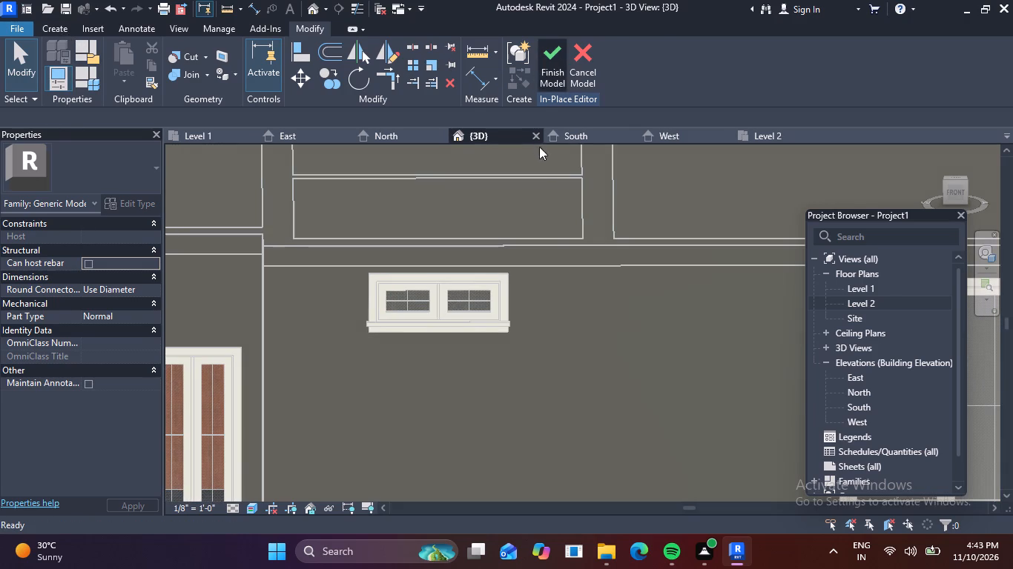
{"action": "scroll", "coordinate": [538, 170], "scroll_direction": "down", "scroll_amount": 4}
{"action": "scroll", "coordinate": [579, 259], "scroll_direction": "down", "scroll_amount": 3}
{"action": "middle_click_drag", "start_coordinate": [568, 269], "coordinate": [300, 237]}
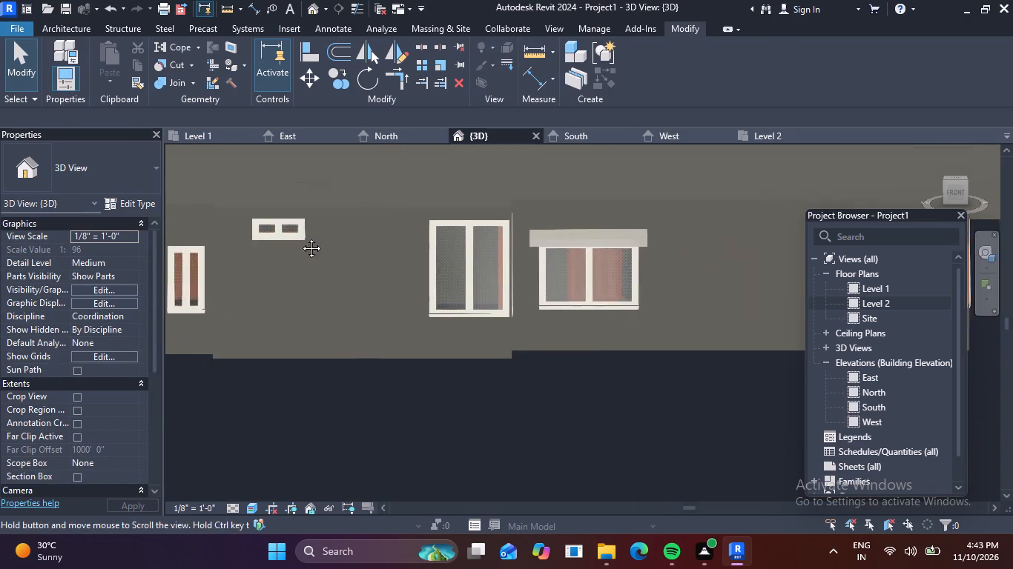
{"action": "middle_click_drag", "start_coordinate": [300, 237], "coordinate": [295, 237]}
{"action": "scroll", "coordinate": [616, 236], "scroll_direction": "up", "scroll_amount": 2}
{"action": "middle_click_drag", "start_coordinate": [300, 235], "coordinate": [469, 262]}
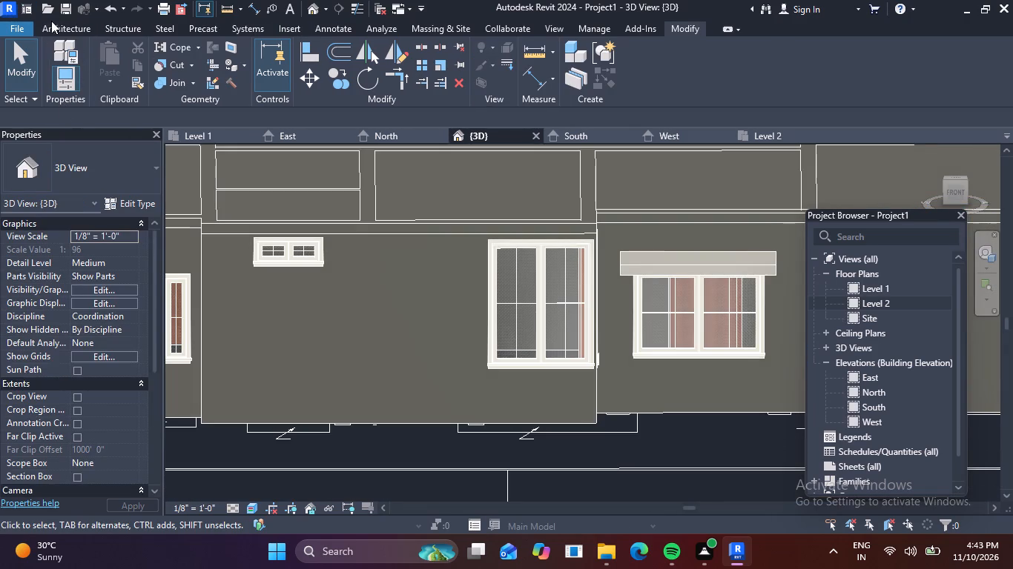
Start a new in-place component in the Generic Models category, named Generic Models 2.
{"action": "left_click", "coordinate": [56, 27]}
{"action": "left_click", "coordinate": [167, 80]}
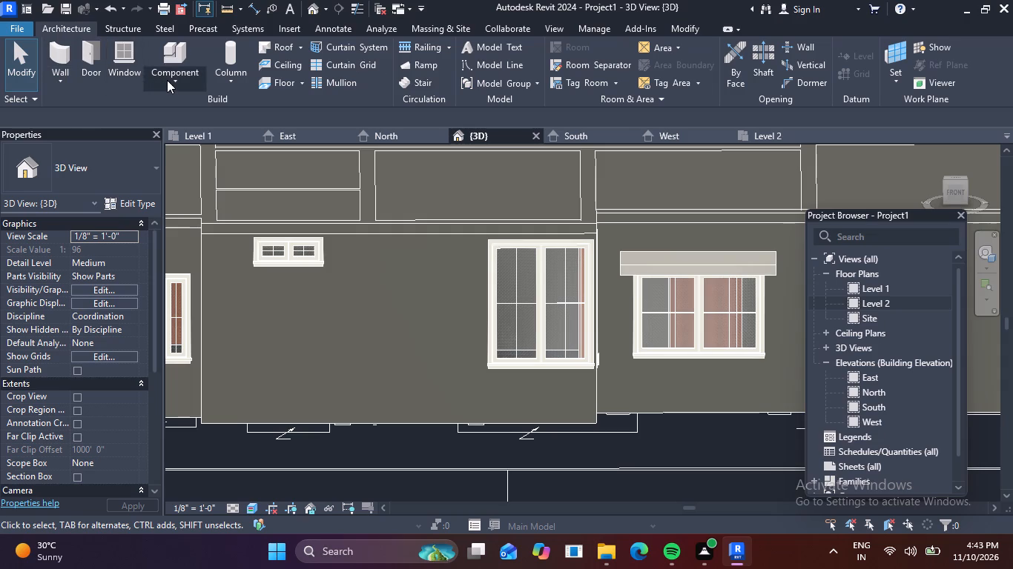
{"action": "left_click", "coordinate": [214, 138]}
{"action": "middle_click", "coordinate": [527, 256]}
{"action": "middle_click", "coordinate": [465, 243]}
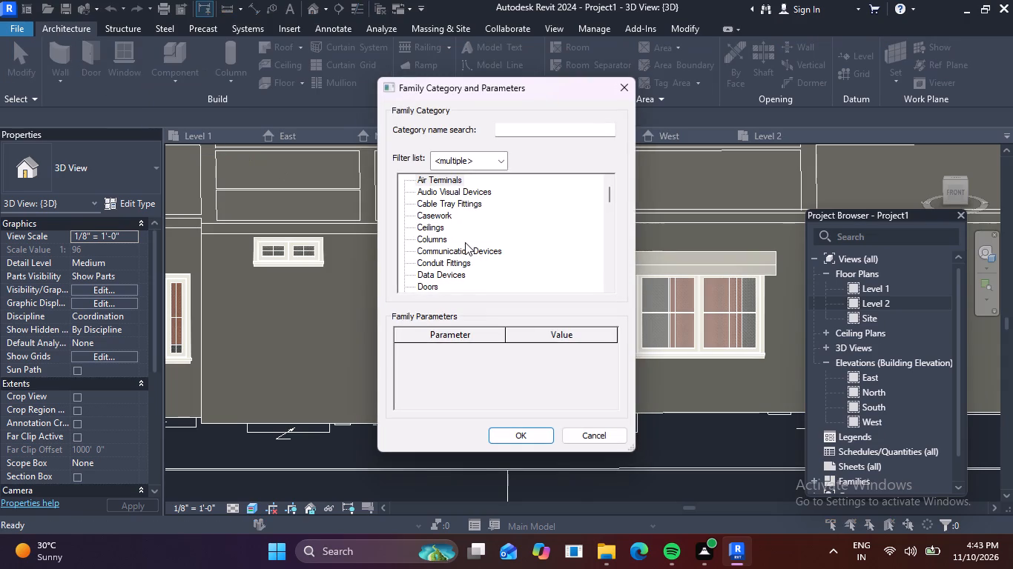
{"action": "scroll", "coordinate": [465, 241], "scroll_direction": "down", "scroll_amount": 12}
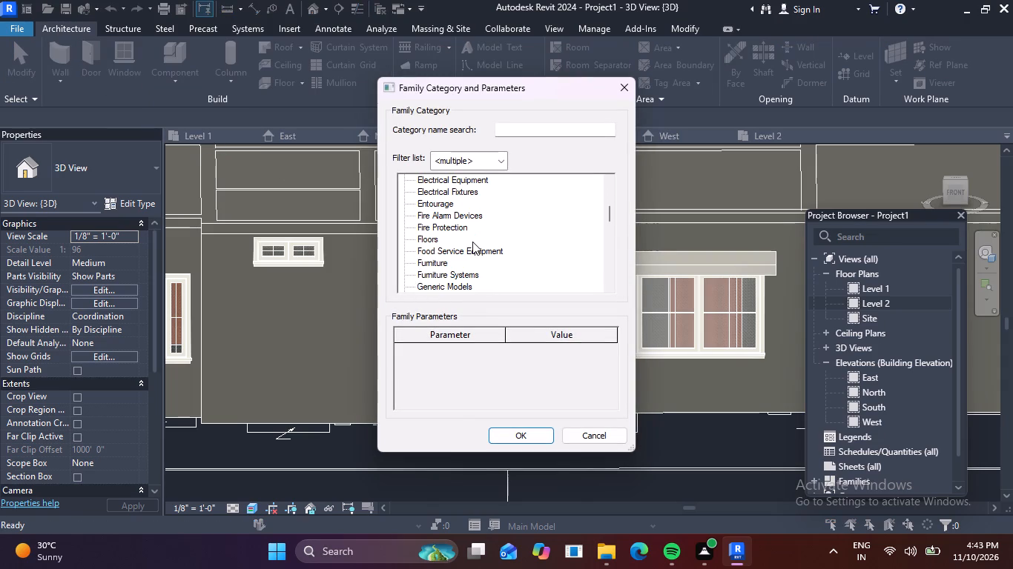
{"action": "scroll", "coordinate": [472, 242], "scroll_direction": "down", "scroll_amount": 2}
{"action": "left_click", "coordinate": [445, 260]}
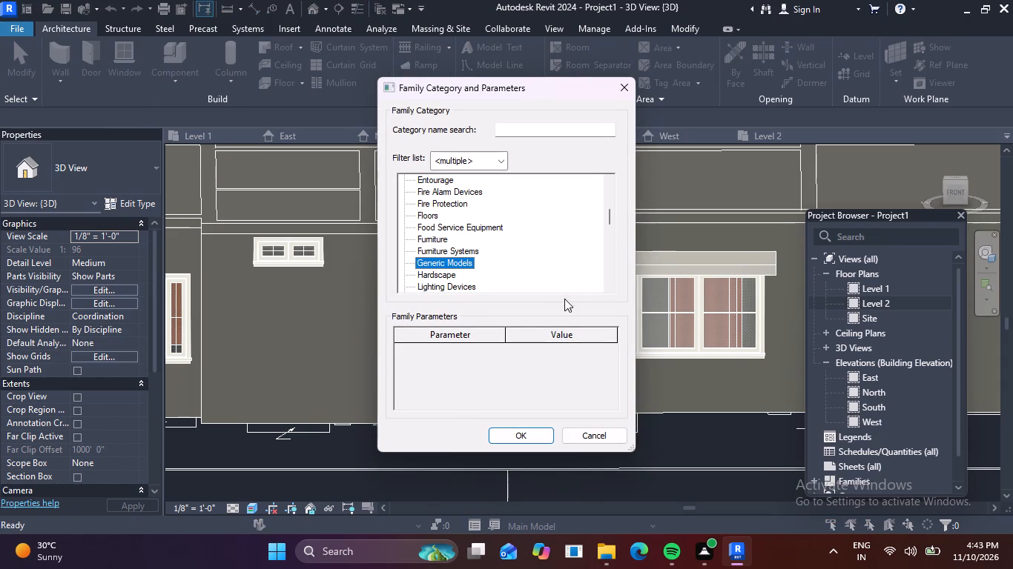
{"action": "left_click", "coordinate": [532, 430]}
{"action": "scroll", "coordinate": [243, 231], "scroll_direction": "up", "scroll_amount": 3}
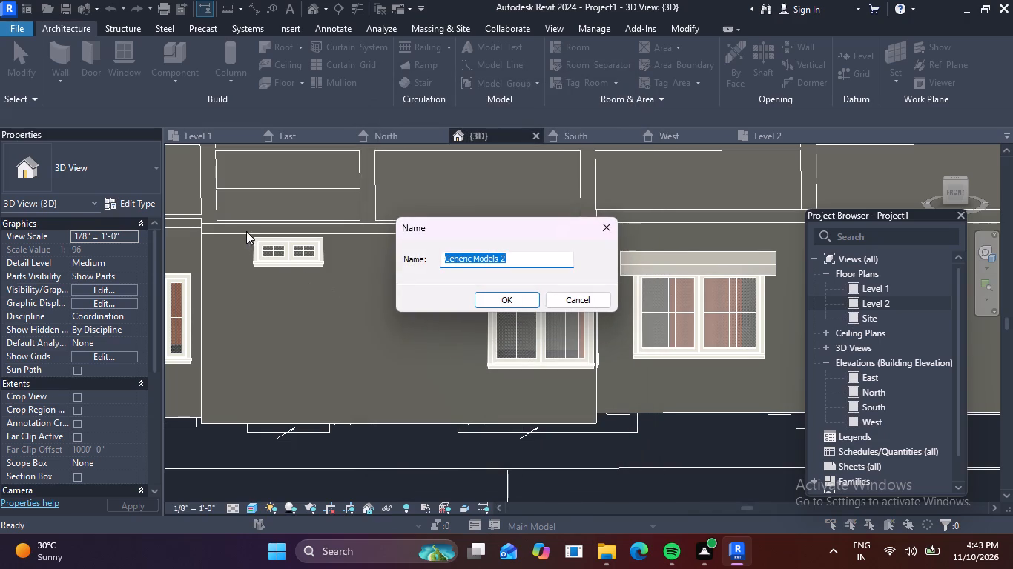
{"action": "left_click", "coordinate": [529, 300]}
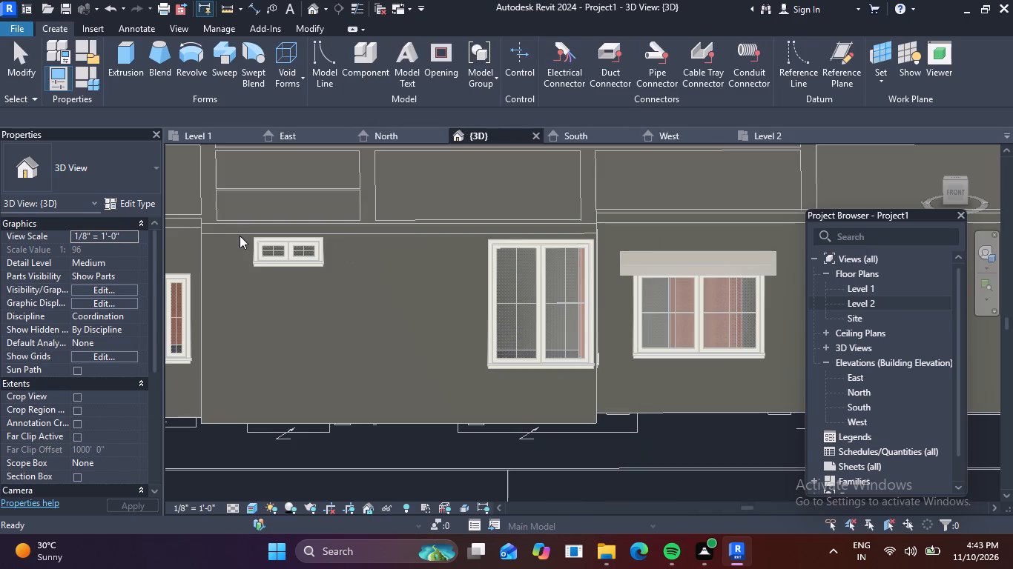
Start an extrusion above the small high front window, sketching a 6" line outward from its upper corner and a perpendicular 6" line.
{"action": "scroll", "coordinate": [252, 234], "scroll_direction": "up", "scroll_amount": 8}
{"action": "left_click", "coordinate": [297, 236]}
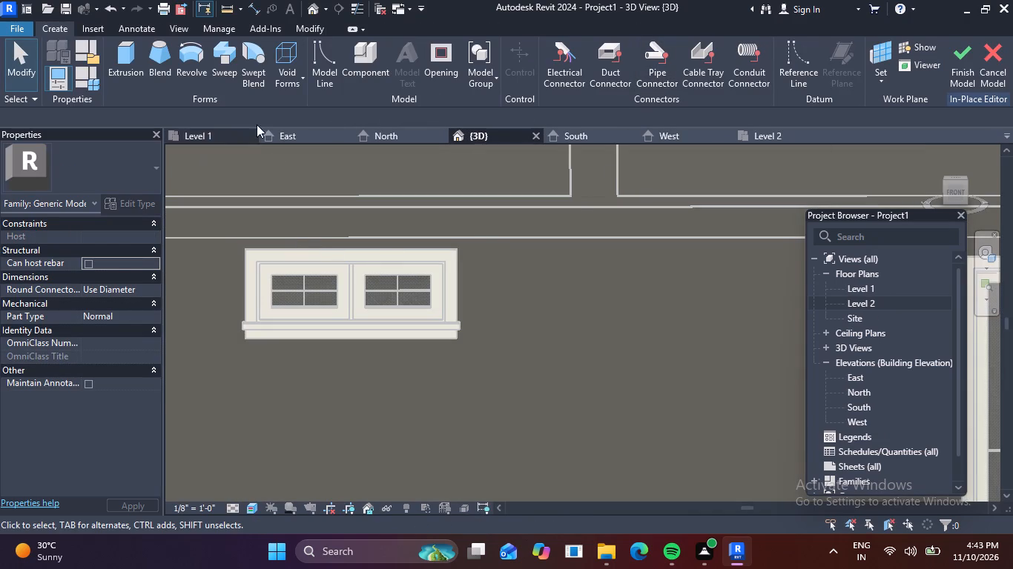
{"action": "left_click", "coordinate": [493, 296]}
{"action": "scroll", "coordinate": [575, 276], "scroll_direction": "down", "scroll_amount": 4}
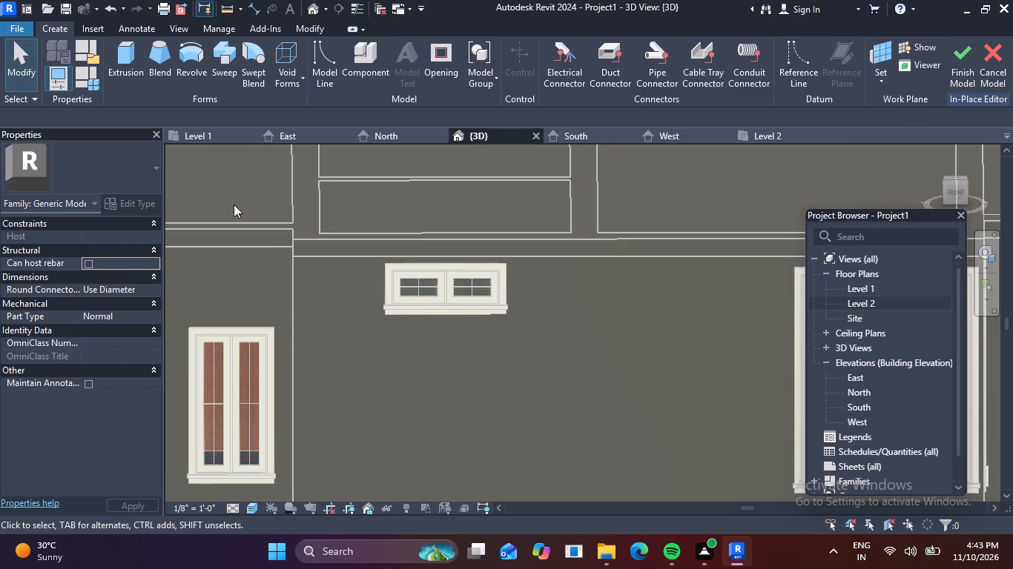
{"action": "left_click", "coordinate": [118, 63]}
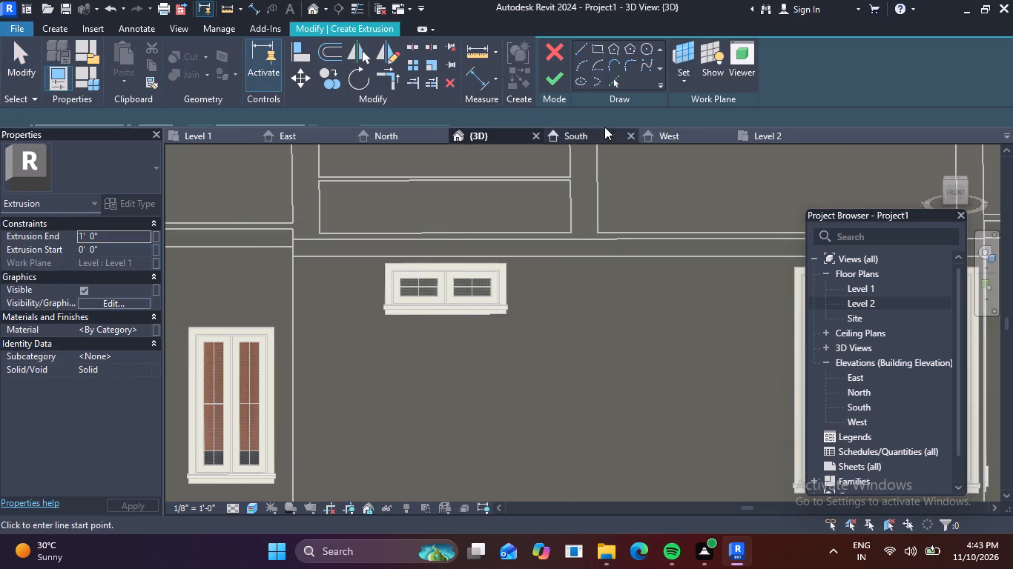
{"action": "left_click", "coordinate": [576, 47]}
{"action": "scroll", "coordinate": [386, 279], "scroll_direction": "up", "scroll_amount": 2}
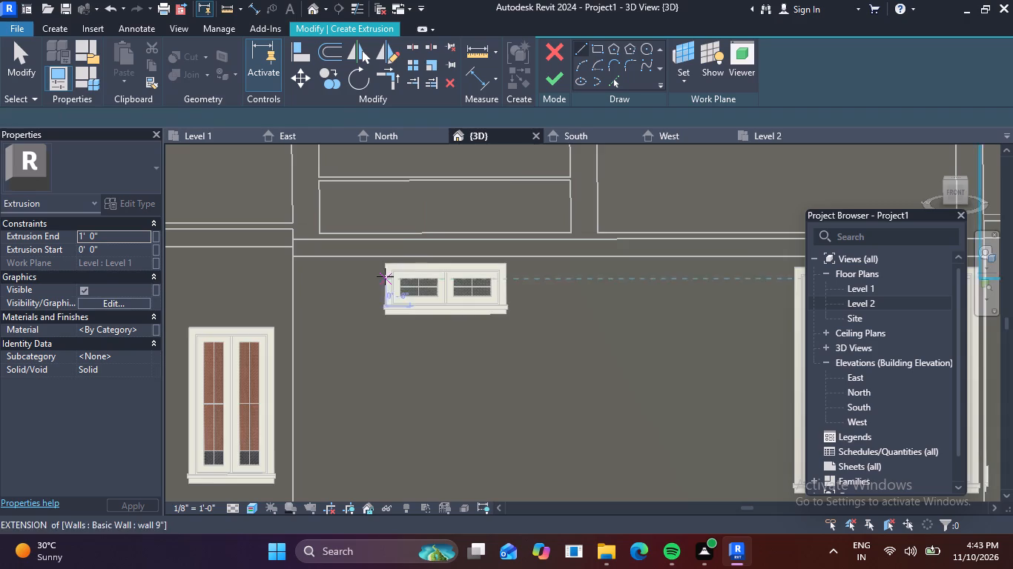
{"action": "scroll", "coordinate": [385, 276], "scroll_direction": "up", "scroll_amount": 3}
{"action": "middle_click_drag", "start_coordinate": [379, 223], "coordinate": [380, 272]}
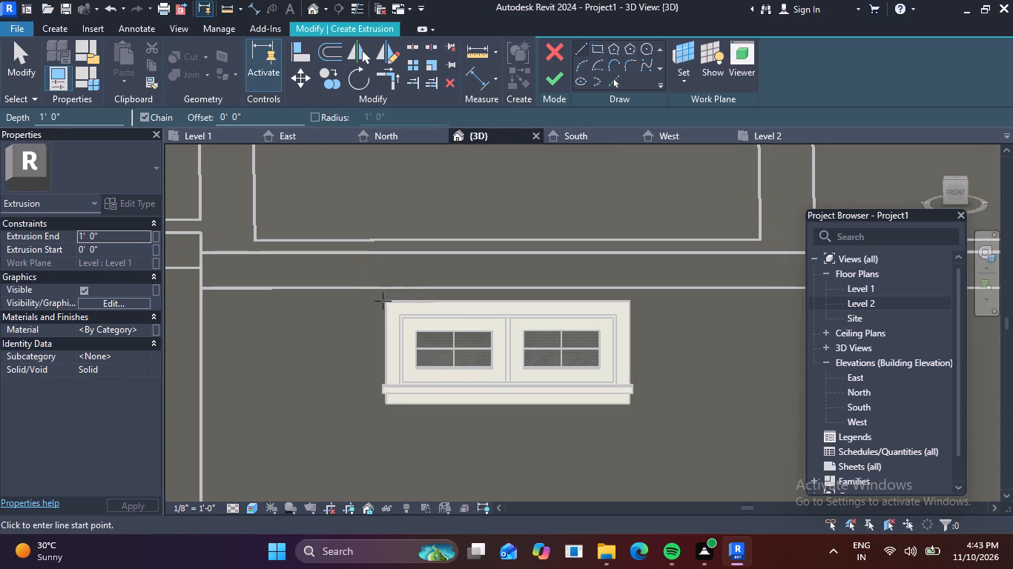
{"action": "left_click", "coordinate": [383, 301]}
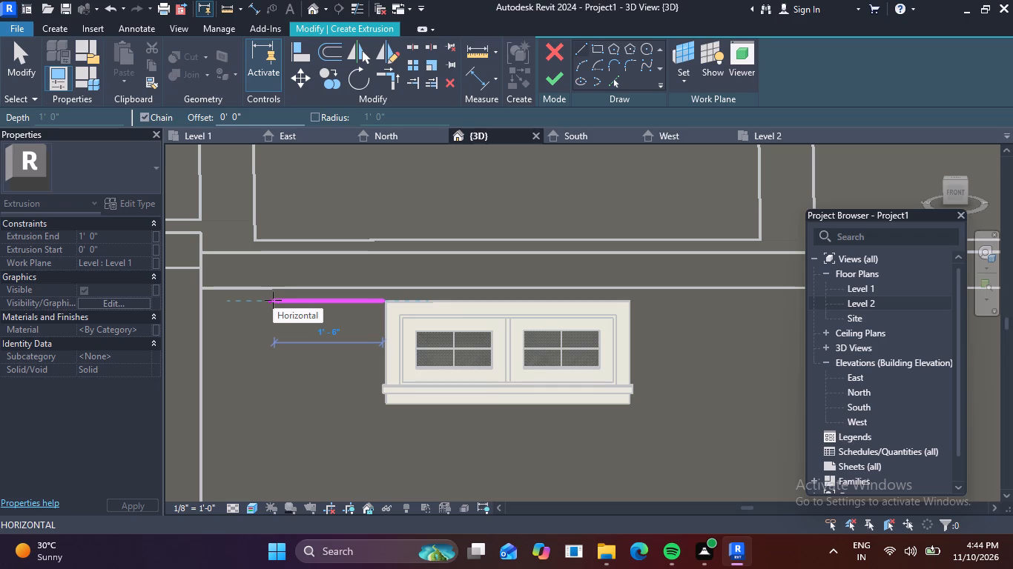
{"action": "key", "text": "6"}
{"action": "key", "text": "shift+quotedbl"}
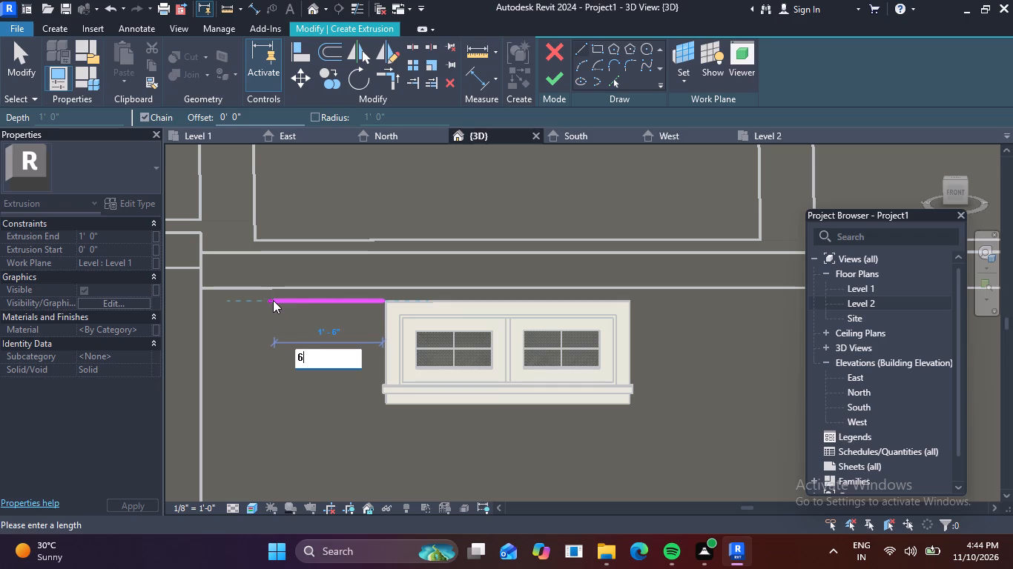
{"action": "key", "text": "Return"}
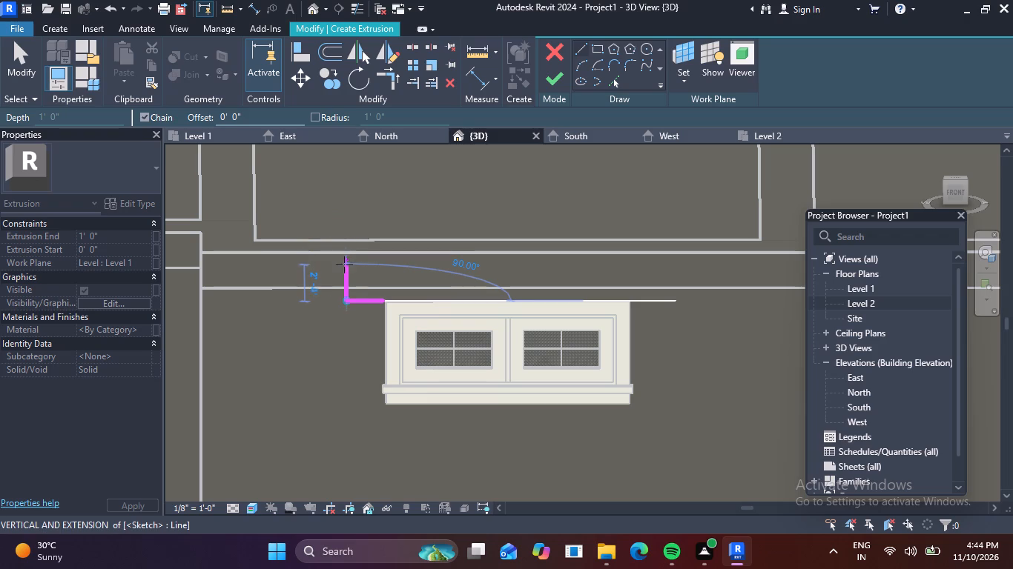
{"action": "type", "text": "6\""}
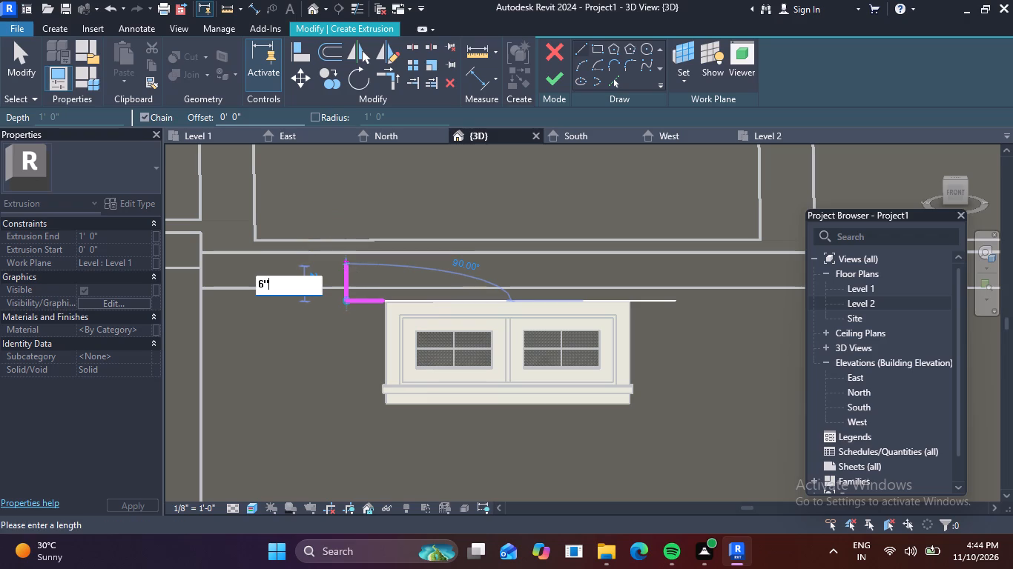
{"action": "key", "text": "Return"}
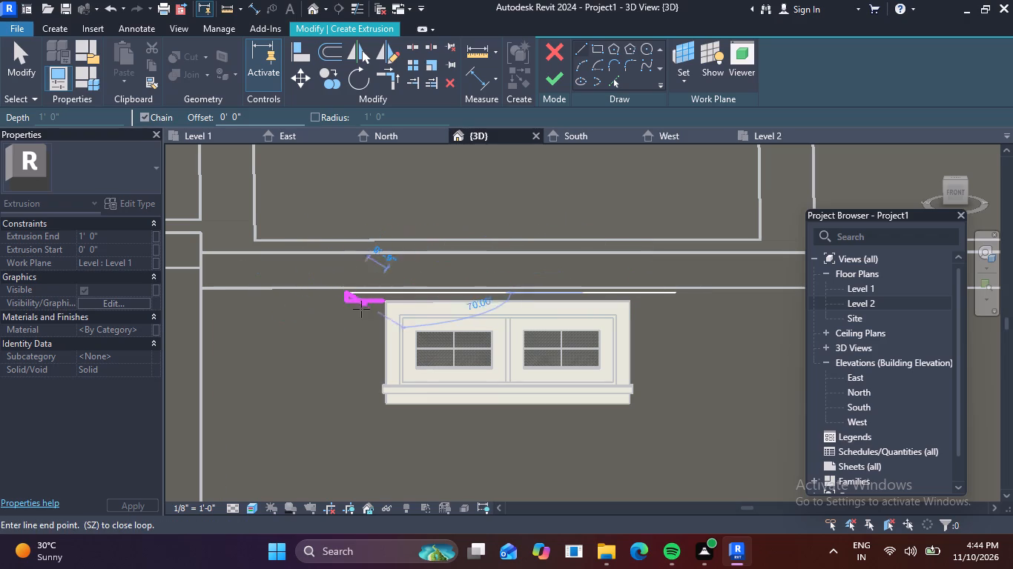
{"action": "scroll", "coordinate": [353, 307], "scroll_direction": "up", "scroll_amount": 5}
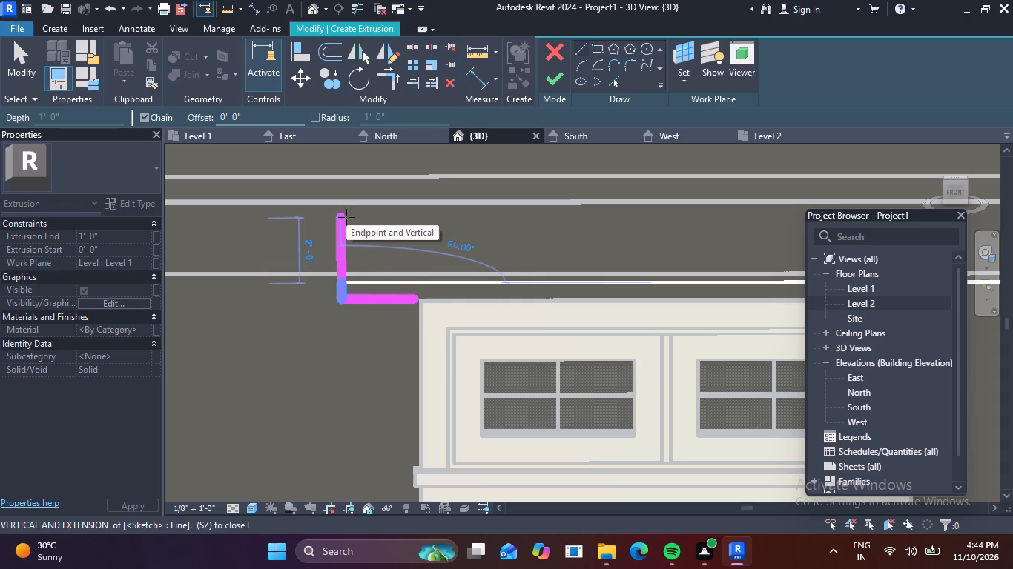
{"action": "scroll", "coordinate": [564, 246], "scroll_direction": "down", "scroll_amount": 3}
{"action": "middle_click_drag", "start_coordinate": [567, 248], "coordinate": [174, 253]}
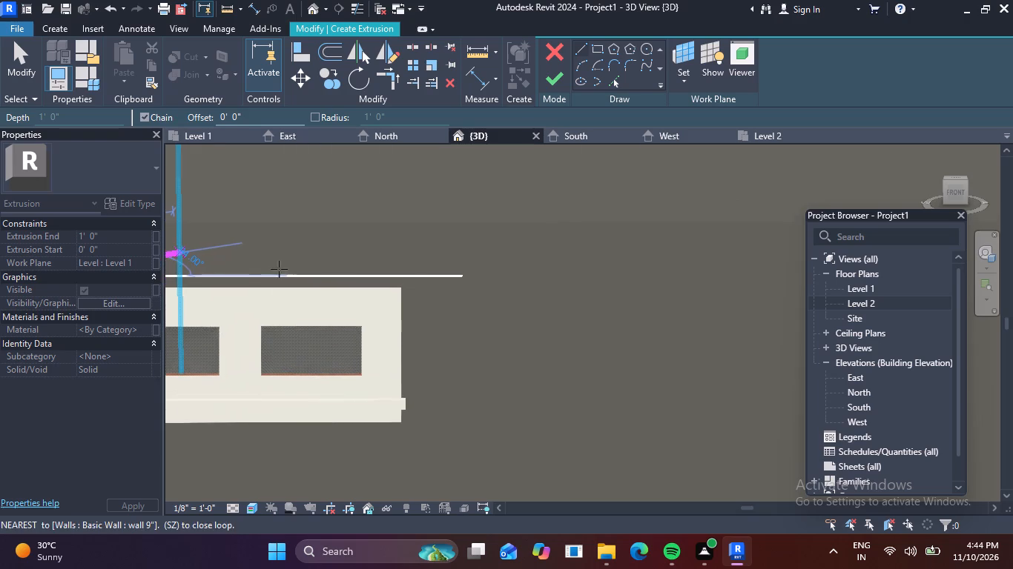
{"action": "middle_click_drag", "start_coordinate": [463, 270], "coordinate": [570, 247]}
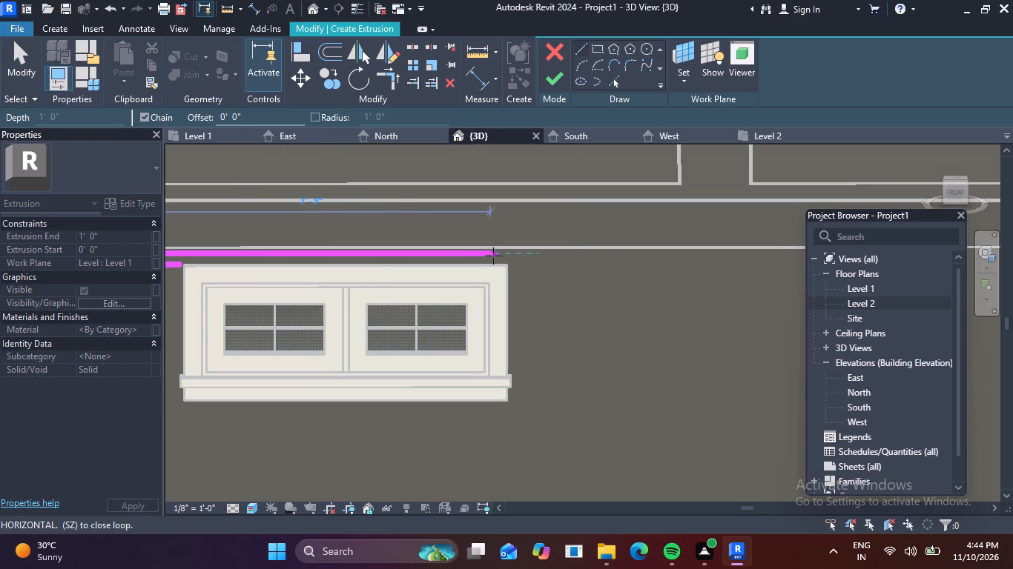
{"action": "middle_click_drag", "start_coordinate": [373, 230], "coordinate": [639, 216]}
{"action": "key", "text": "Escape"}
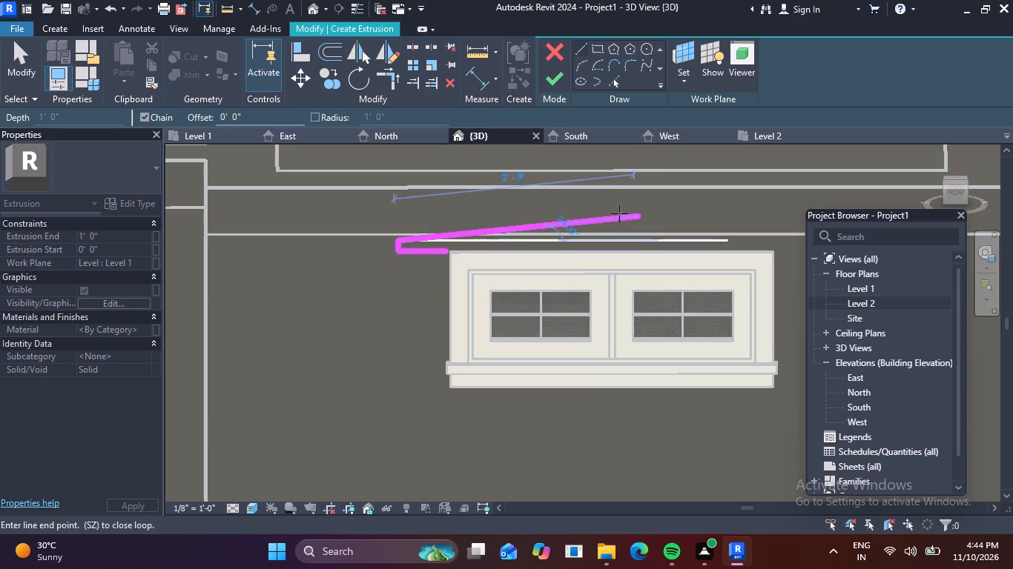
Sketch a 6" line outward from the small window's opposite upper corner and a perpendicular 6" line at its end.
{"action": "middle_click_drag", "start_coordinate": [478, 242], "coordinate": [367, 229]}
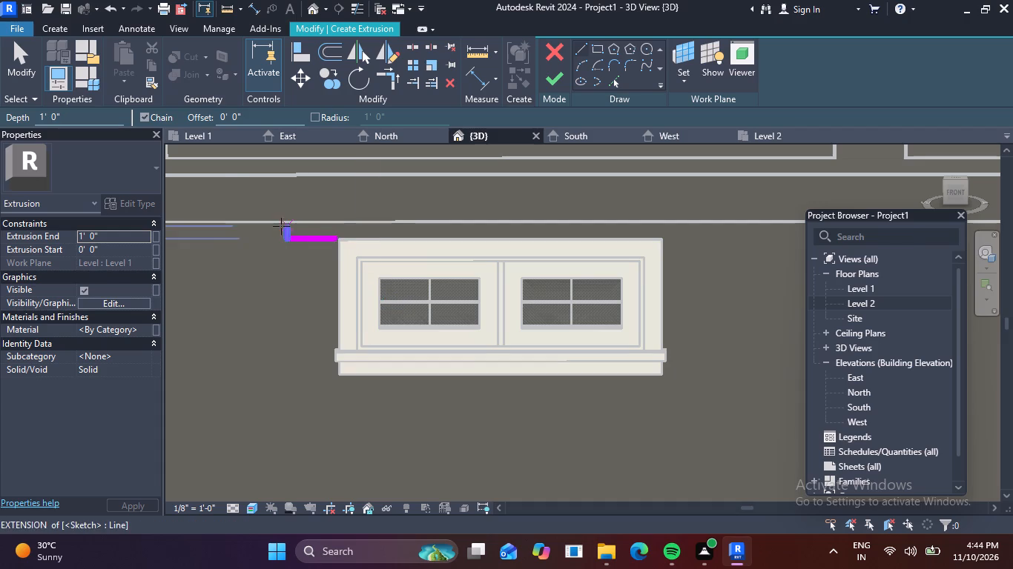
{"action": "key", "text": "l"}
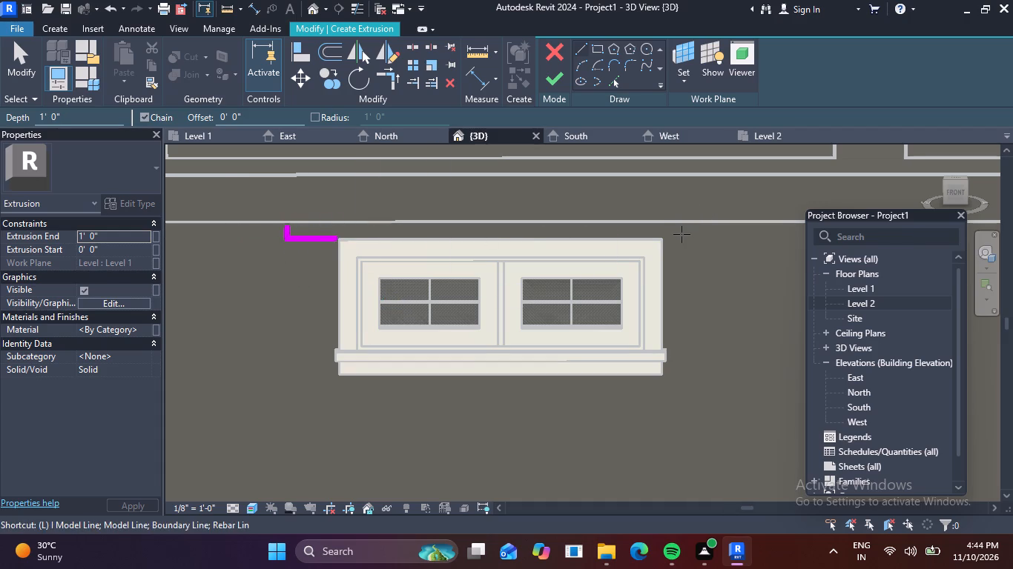
{"action": "key", "text": "space"}
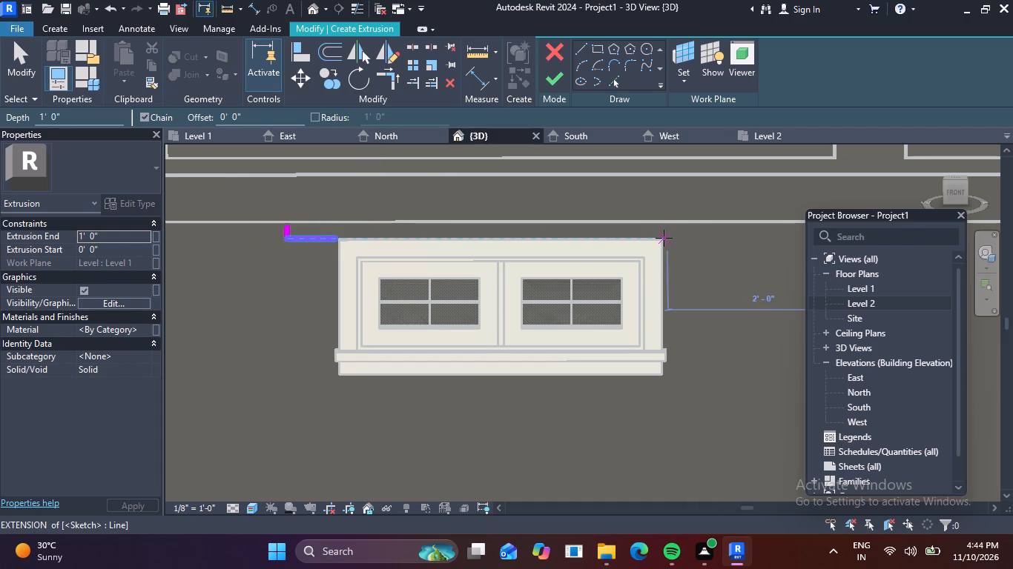
{"action": "left_click", "coordinate": [664, 238]}
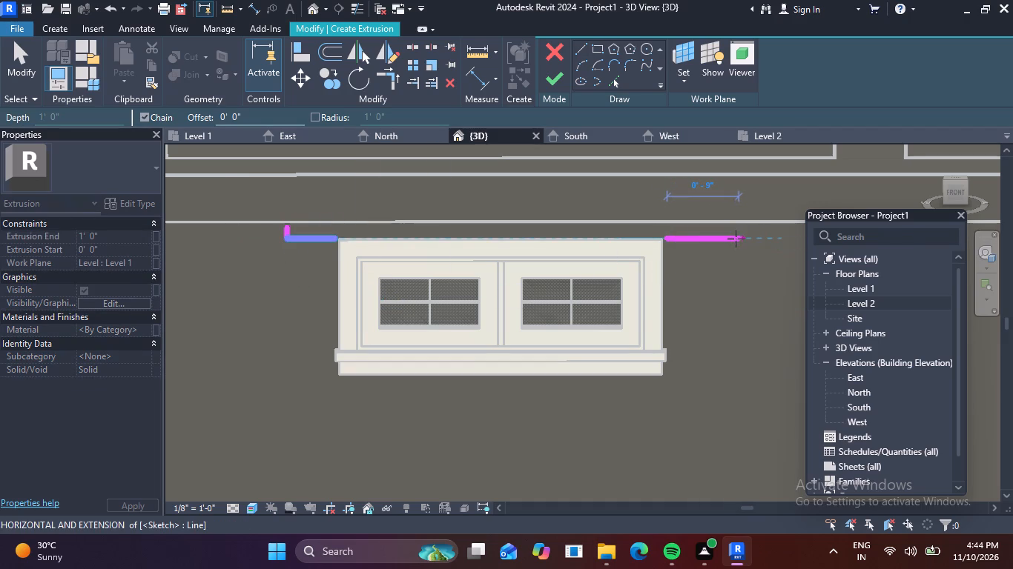
{"action": "type", "text": "6\""}
{"action": "key", "text": "Return"}
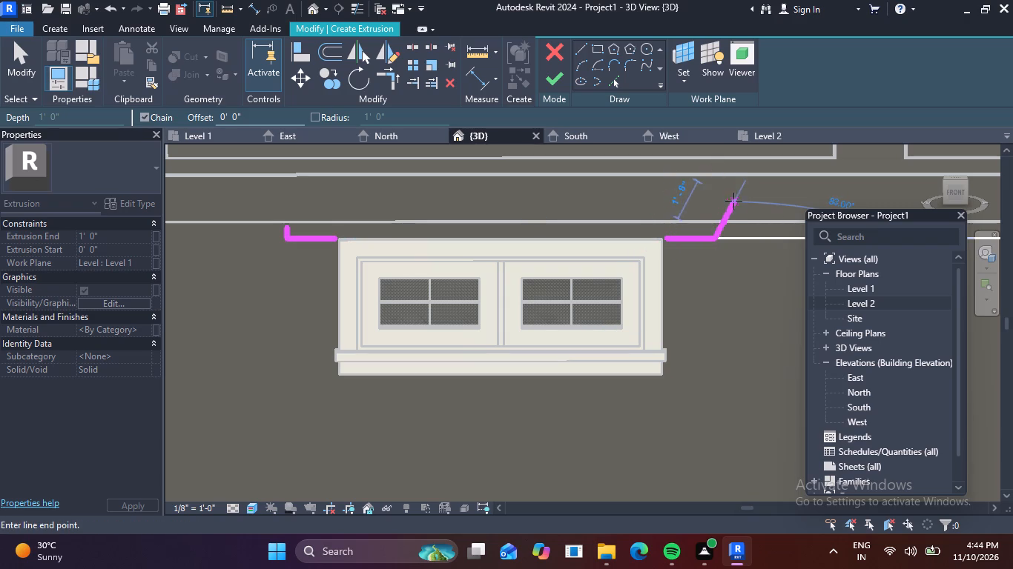
{"action": "key", "text": "6"}
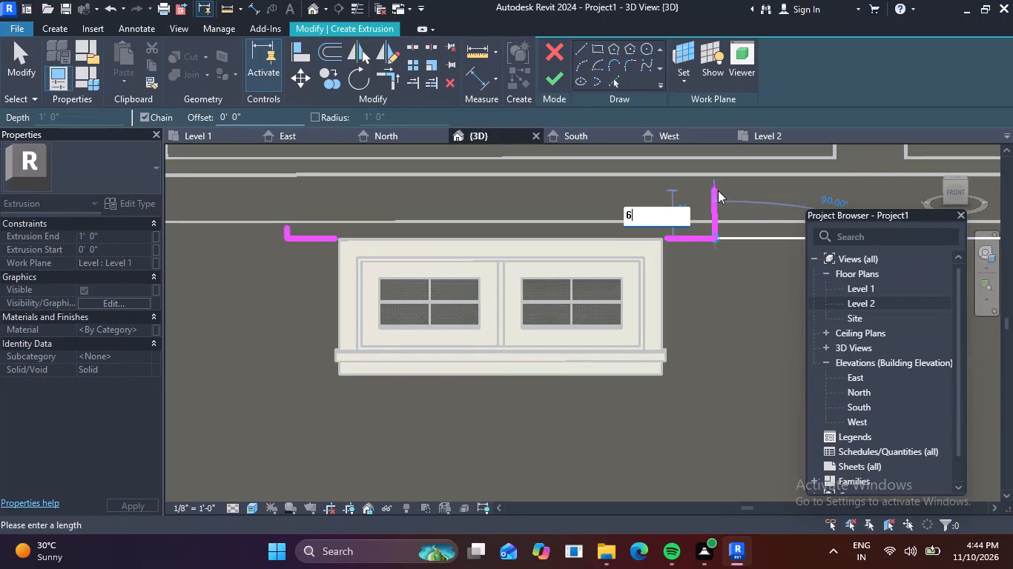
{"action": "key", "text": "shift+quotedbl"}
{"action": "key", "text": "Return"}
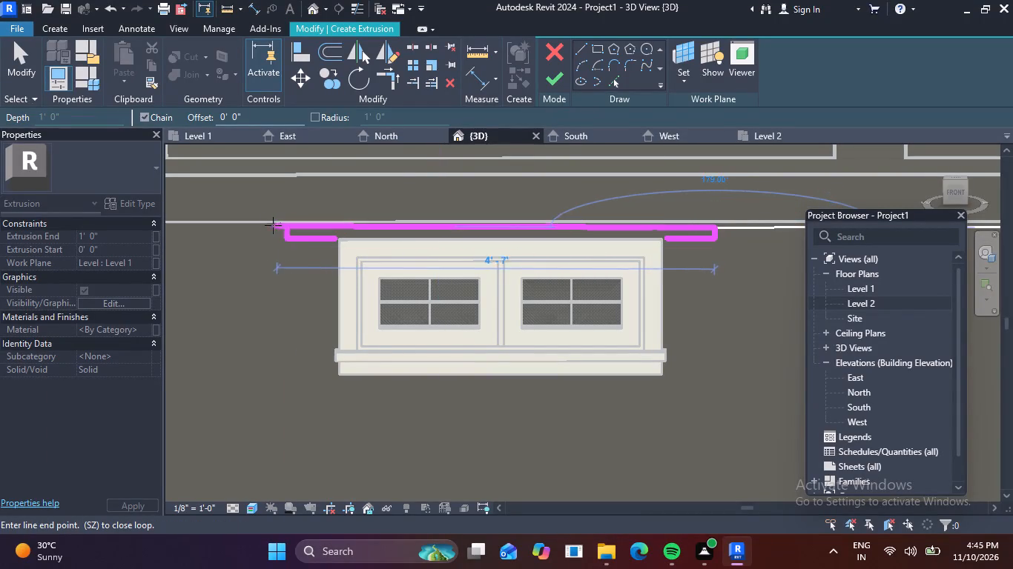
Close the slab outline with the two long lines across the small window's width and finish the extrusion sketch.
{"action": "scroll", "coordinate": [269, 225], "scroll_direction": "up", "scroll_amount": 2}
{"action": "left_click", "coordinate": [291, 227]}
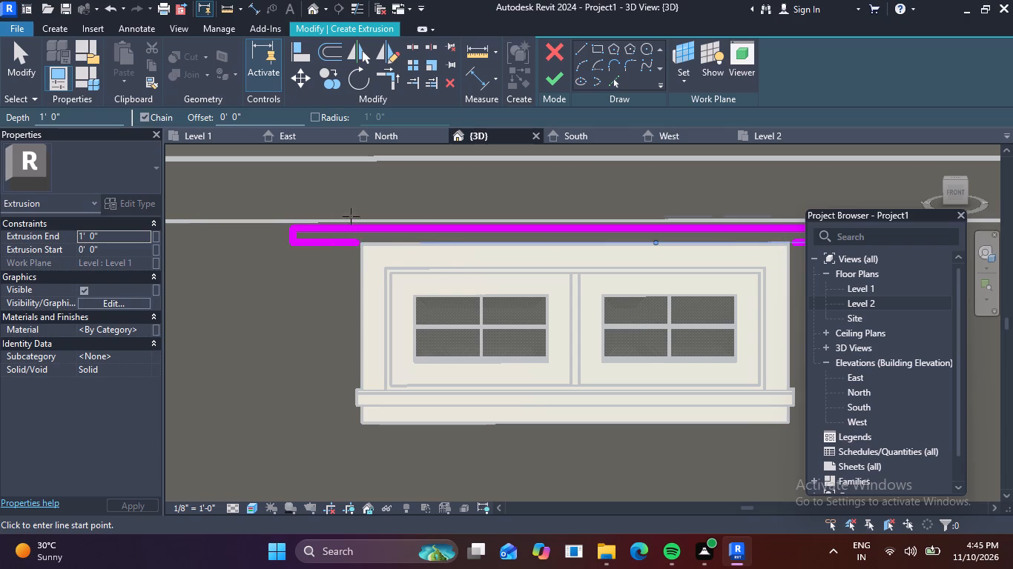
{"action": "left_click", "coordinate": [352, 243]}
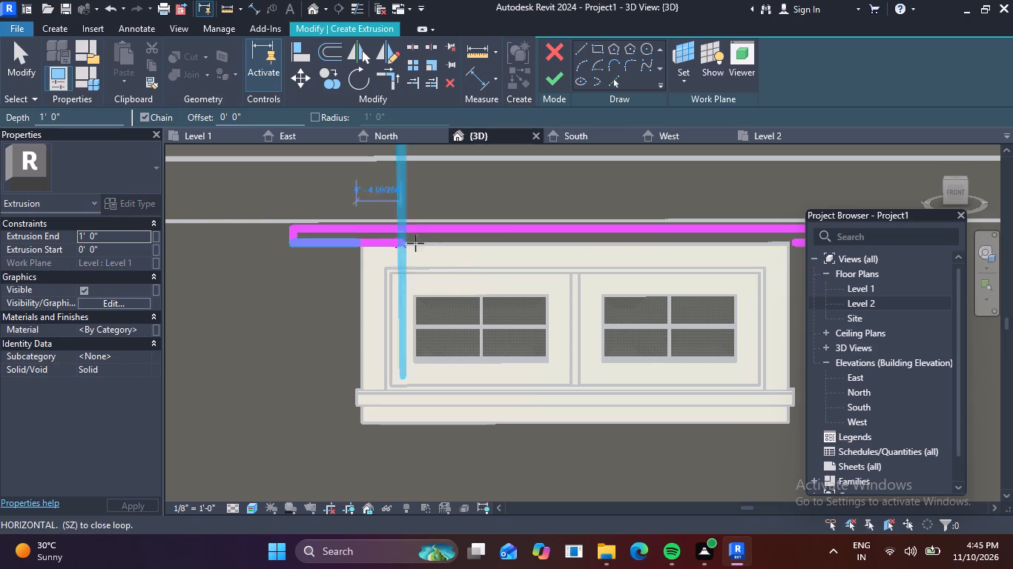
{"action": "middle_click_drag", "start_coordinate": [620, 234], "coordinate": [443, 237]}
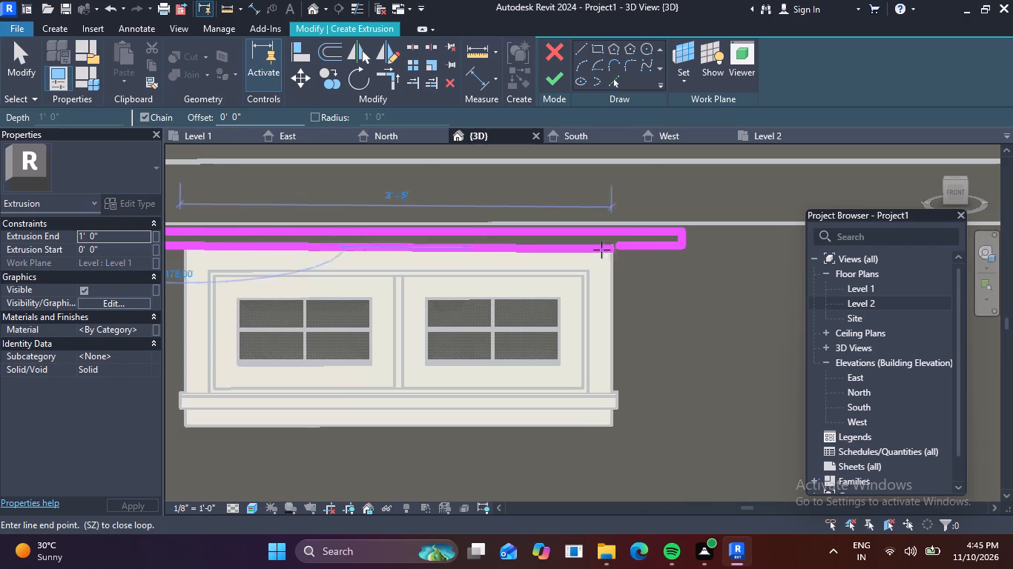
{"action": "left_click", "coordinate": [624, 246]}
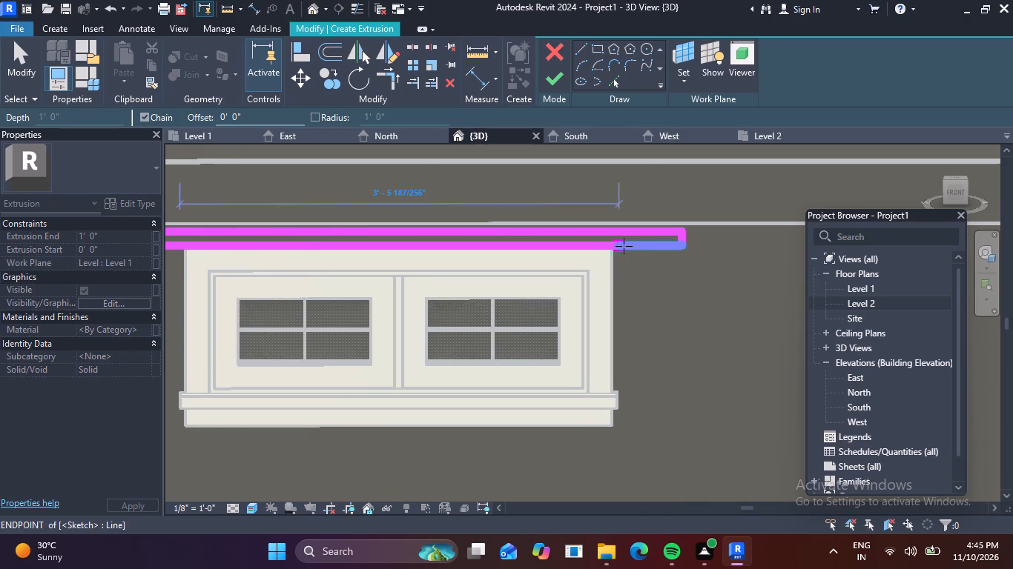
{"action": "scroll", "coordinate": [690, 258], "scroll_direction": "down", "scroll_amount": 5}
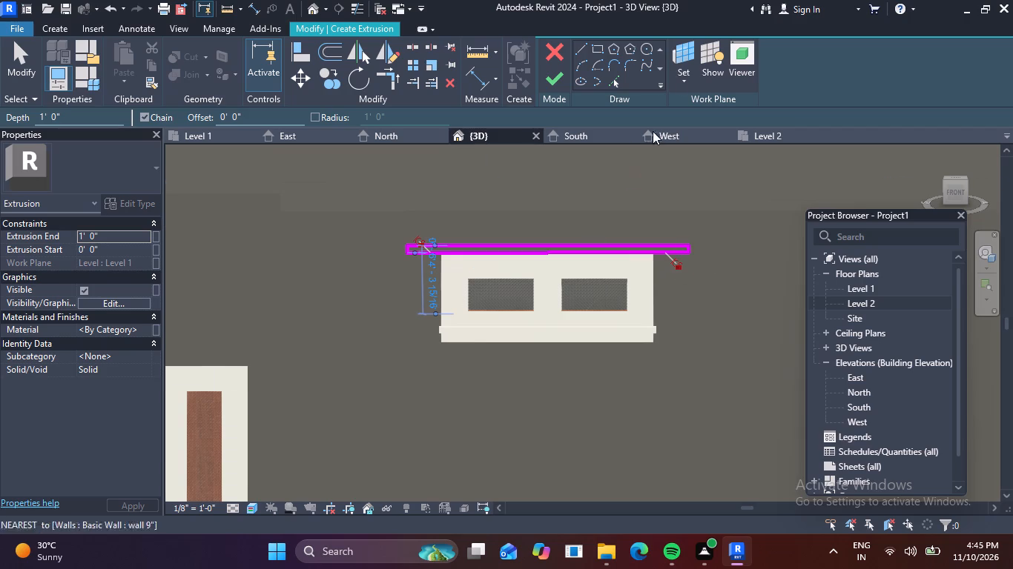
{"action": "left_click", "coordinate": [550, 78]}
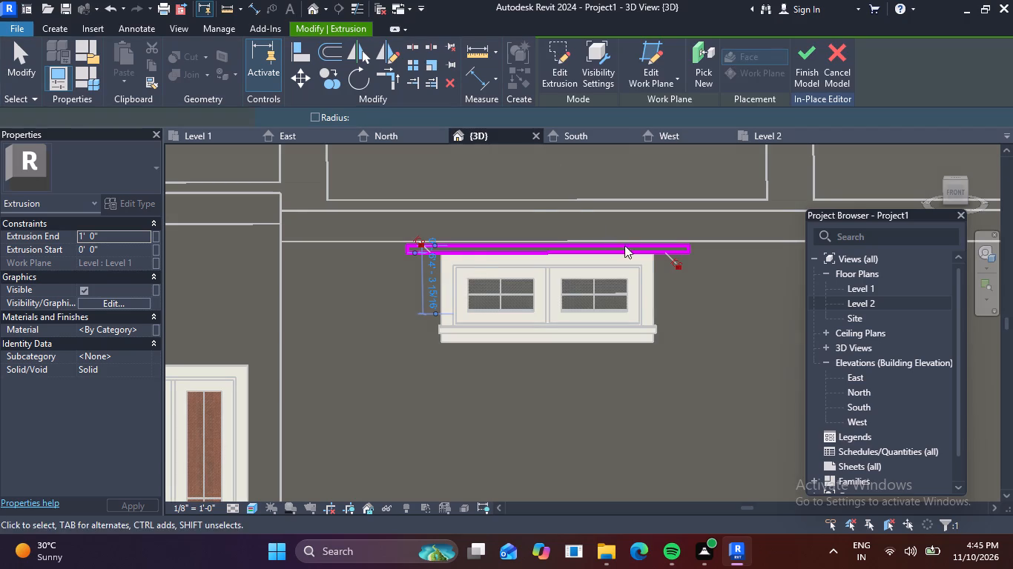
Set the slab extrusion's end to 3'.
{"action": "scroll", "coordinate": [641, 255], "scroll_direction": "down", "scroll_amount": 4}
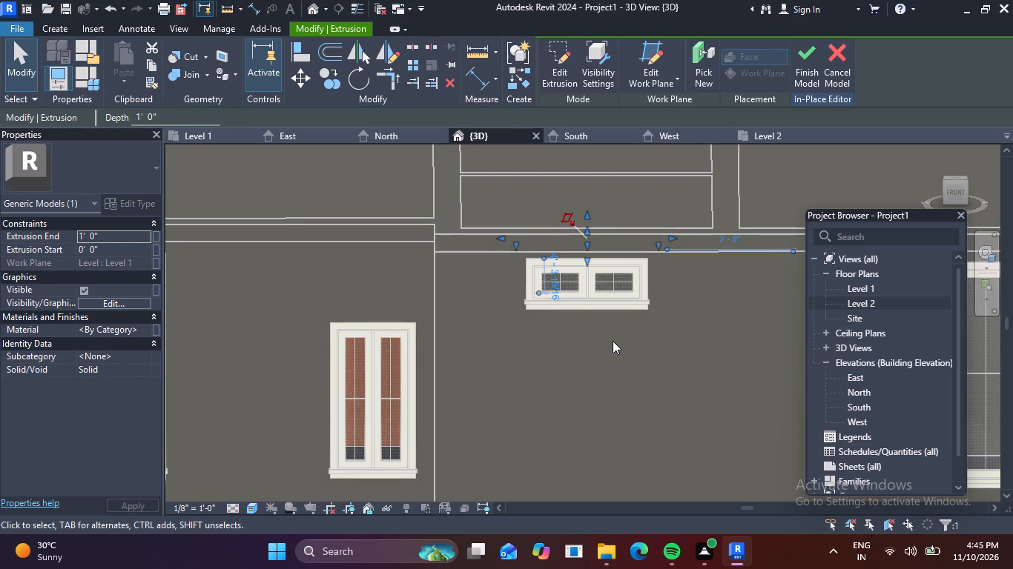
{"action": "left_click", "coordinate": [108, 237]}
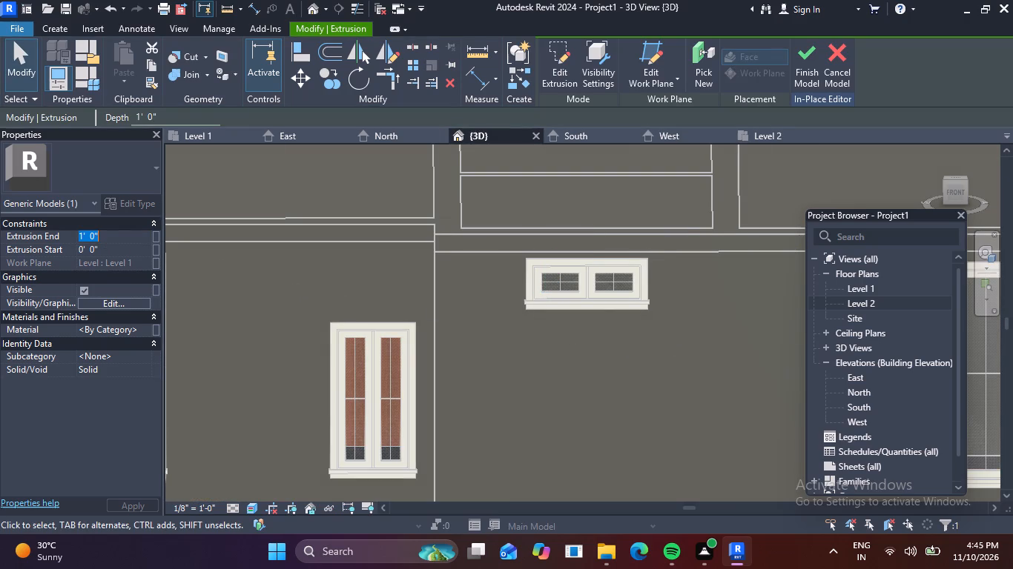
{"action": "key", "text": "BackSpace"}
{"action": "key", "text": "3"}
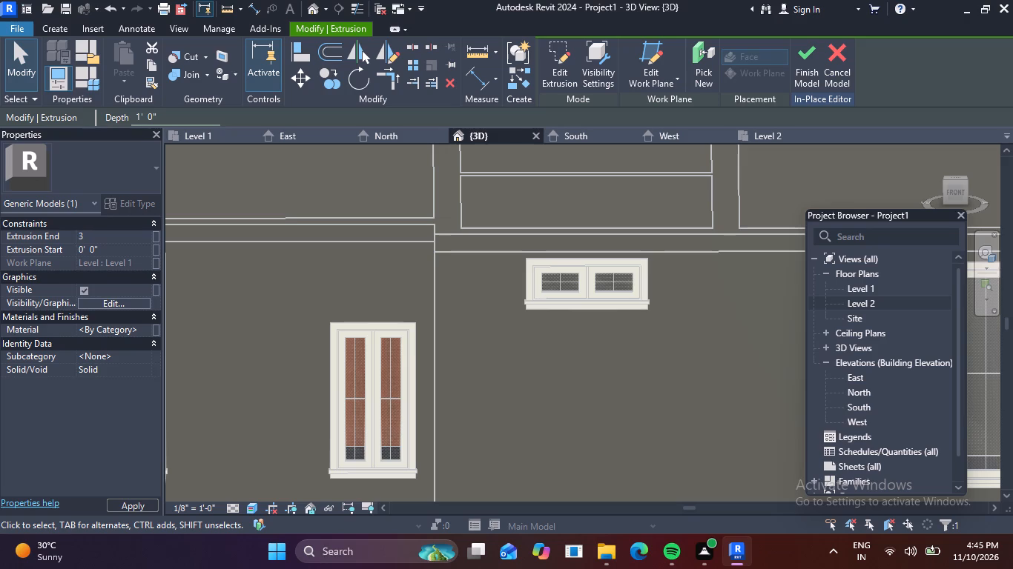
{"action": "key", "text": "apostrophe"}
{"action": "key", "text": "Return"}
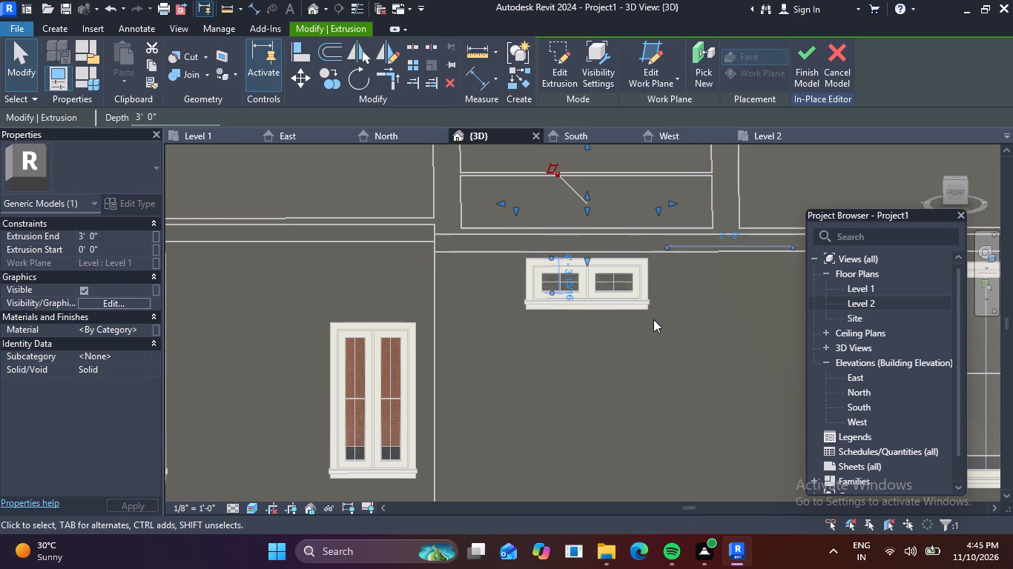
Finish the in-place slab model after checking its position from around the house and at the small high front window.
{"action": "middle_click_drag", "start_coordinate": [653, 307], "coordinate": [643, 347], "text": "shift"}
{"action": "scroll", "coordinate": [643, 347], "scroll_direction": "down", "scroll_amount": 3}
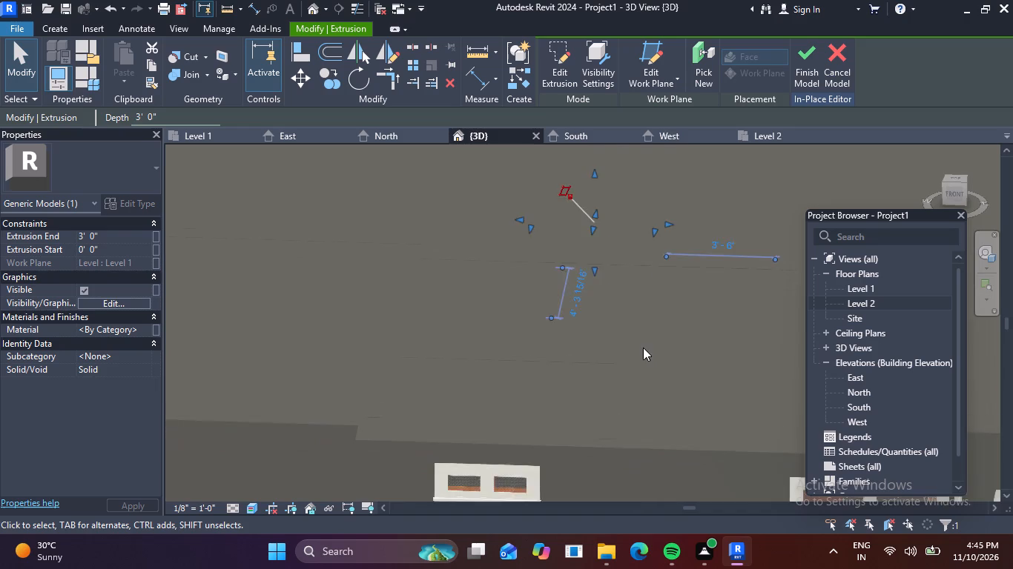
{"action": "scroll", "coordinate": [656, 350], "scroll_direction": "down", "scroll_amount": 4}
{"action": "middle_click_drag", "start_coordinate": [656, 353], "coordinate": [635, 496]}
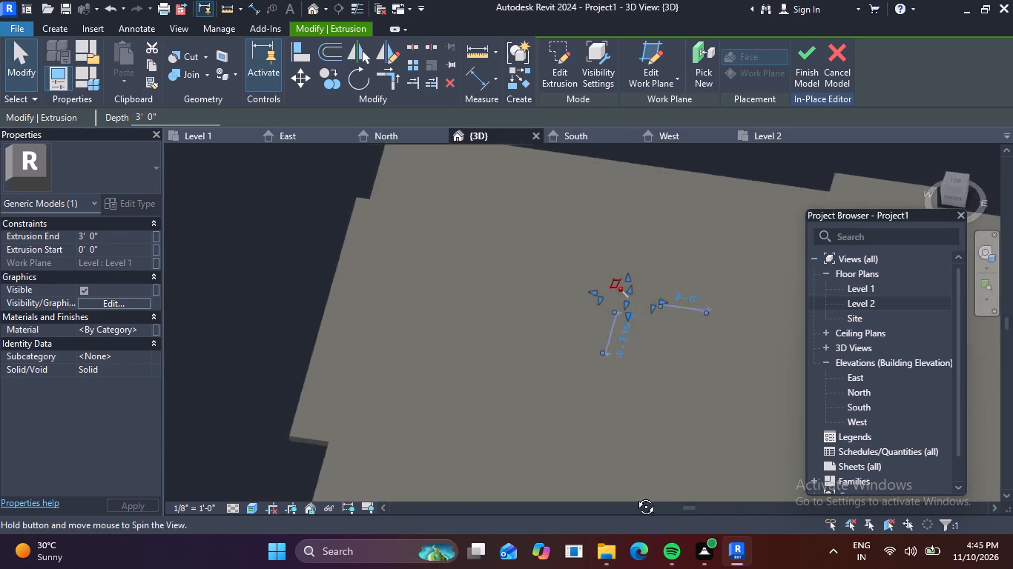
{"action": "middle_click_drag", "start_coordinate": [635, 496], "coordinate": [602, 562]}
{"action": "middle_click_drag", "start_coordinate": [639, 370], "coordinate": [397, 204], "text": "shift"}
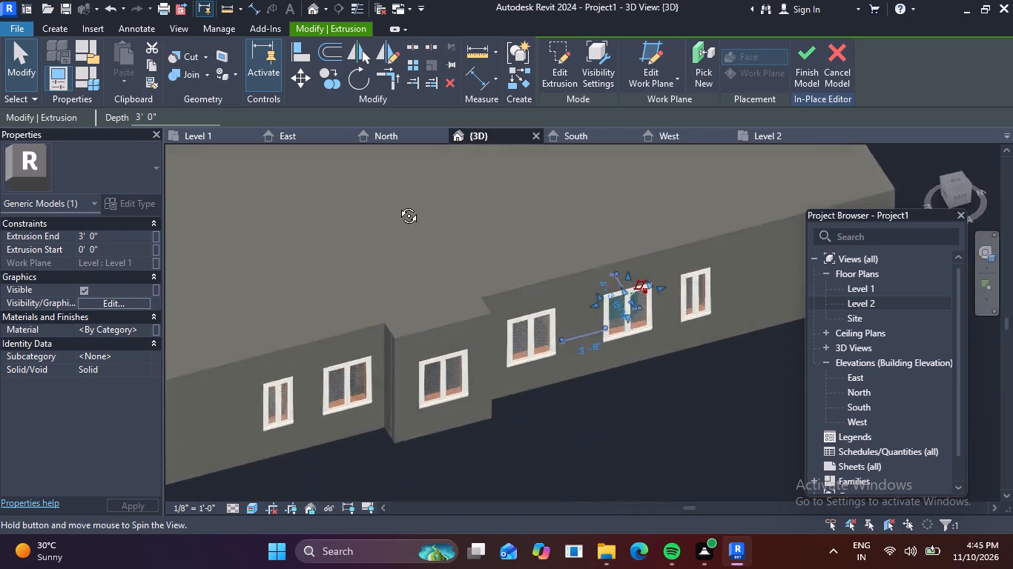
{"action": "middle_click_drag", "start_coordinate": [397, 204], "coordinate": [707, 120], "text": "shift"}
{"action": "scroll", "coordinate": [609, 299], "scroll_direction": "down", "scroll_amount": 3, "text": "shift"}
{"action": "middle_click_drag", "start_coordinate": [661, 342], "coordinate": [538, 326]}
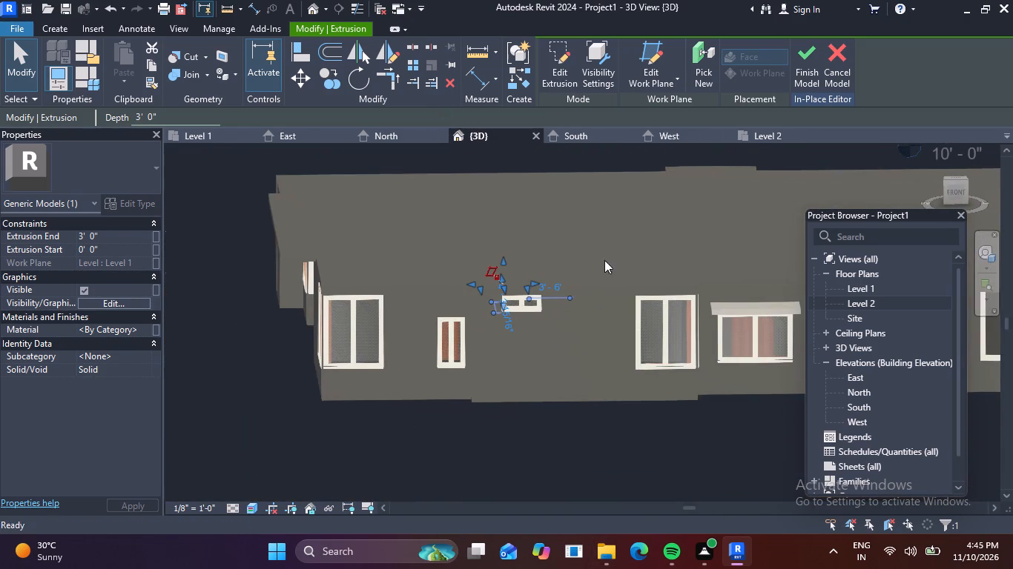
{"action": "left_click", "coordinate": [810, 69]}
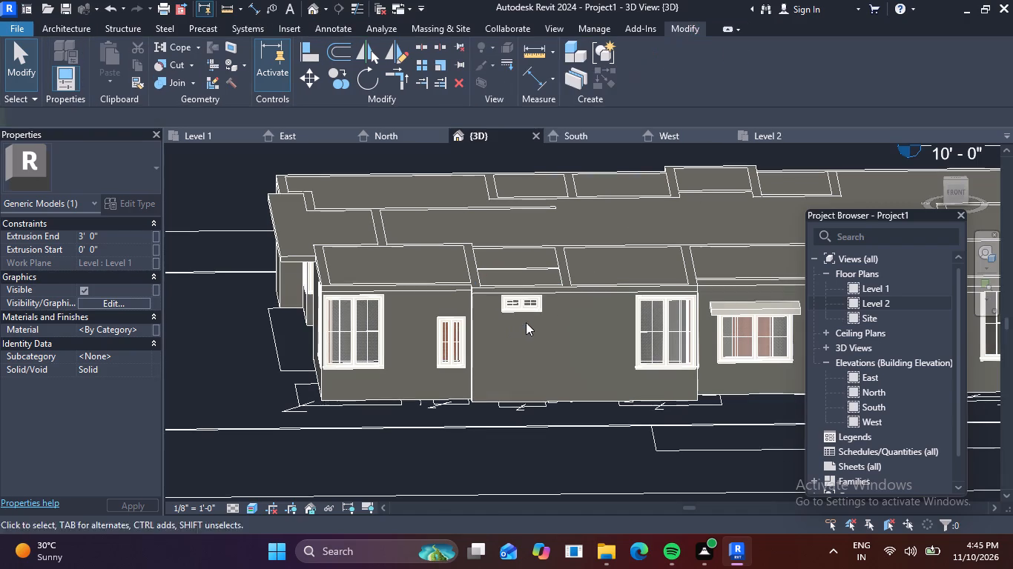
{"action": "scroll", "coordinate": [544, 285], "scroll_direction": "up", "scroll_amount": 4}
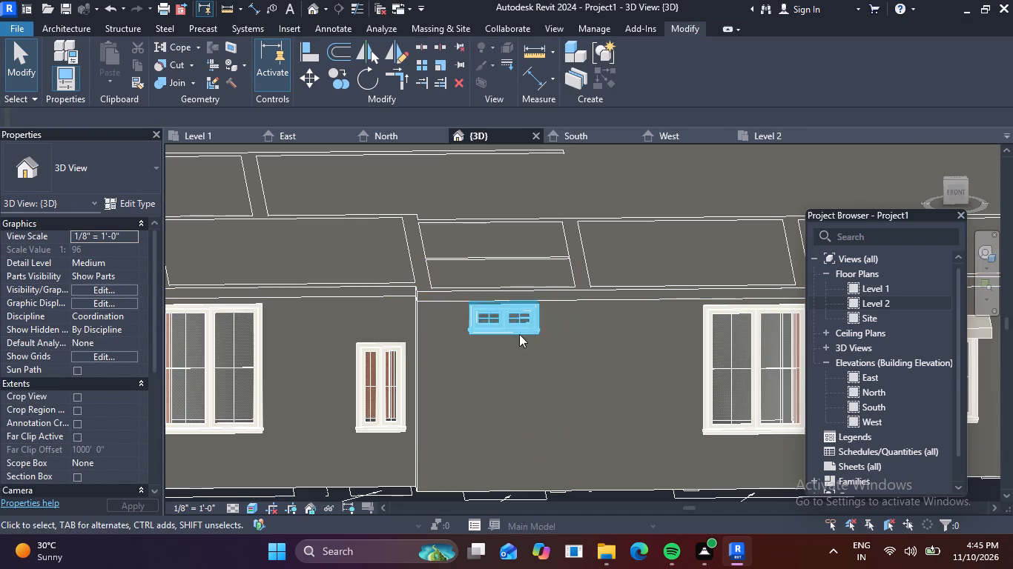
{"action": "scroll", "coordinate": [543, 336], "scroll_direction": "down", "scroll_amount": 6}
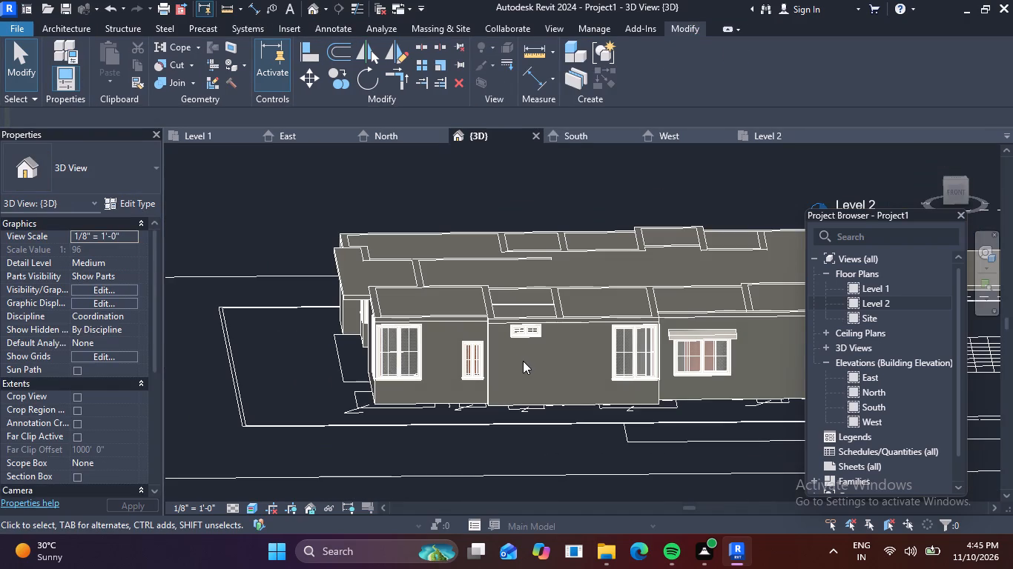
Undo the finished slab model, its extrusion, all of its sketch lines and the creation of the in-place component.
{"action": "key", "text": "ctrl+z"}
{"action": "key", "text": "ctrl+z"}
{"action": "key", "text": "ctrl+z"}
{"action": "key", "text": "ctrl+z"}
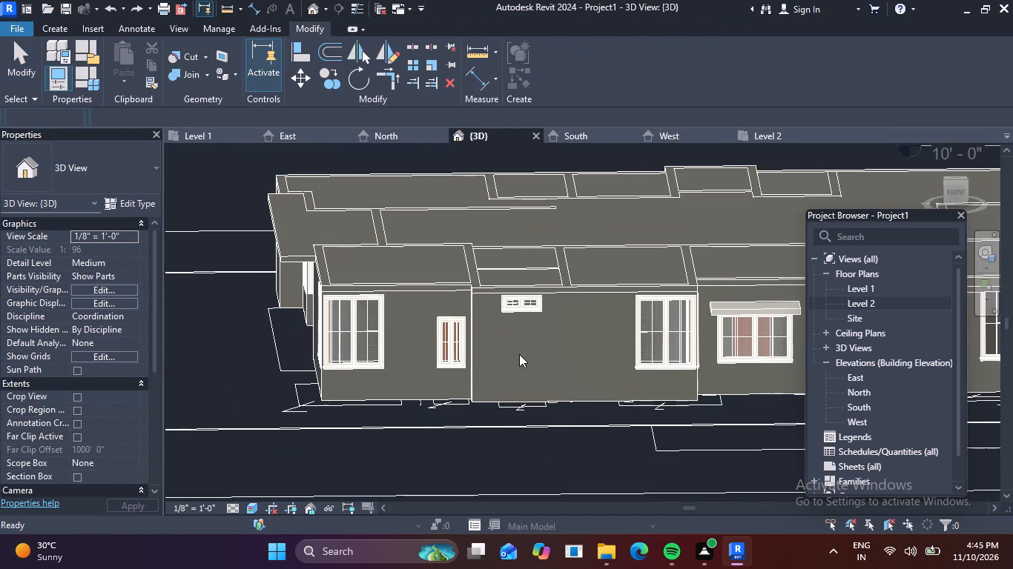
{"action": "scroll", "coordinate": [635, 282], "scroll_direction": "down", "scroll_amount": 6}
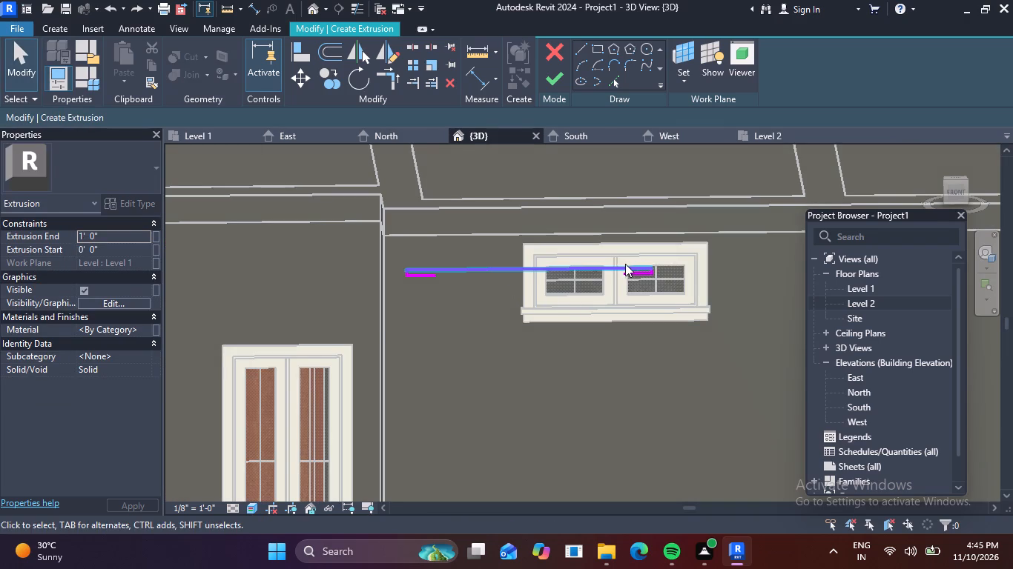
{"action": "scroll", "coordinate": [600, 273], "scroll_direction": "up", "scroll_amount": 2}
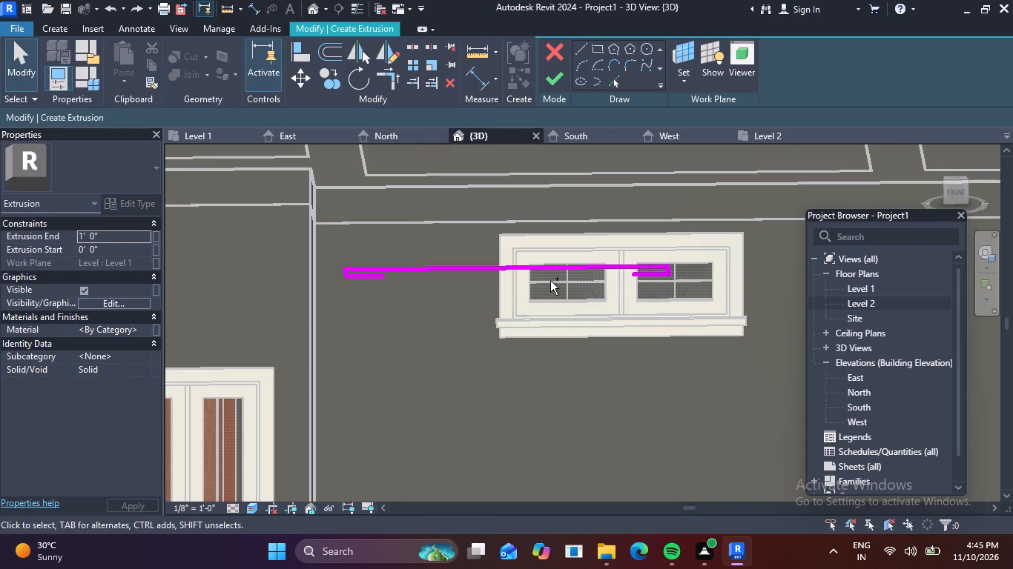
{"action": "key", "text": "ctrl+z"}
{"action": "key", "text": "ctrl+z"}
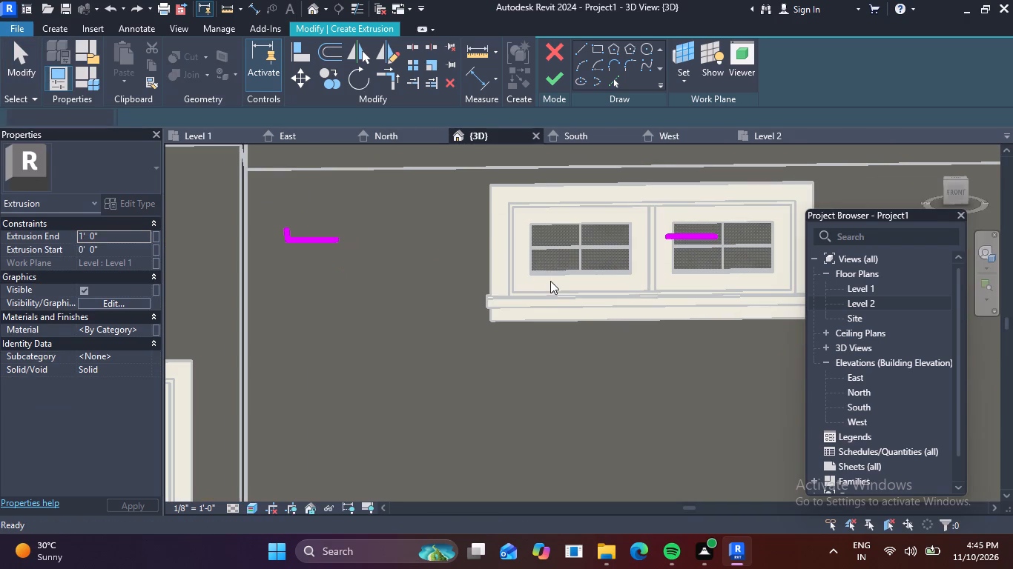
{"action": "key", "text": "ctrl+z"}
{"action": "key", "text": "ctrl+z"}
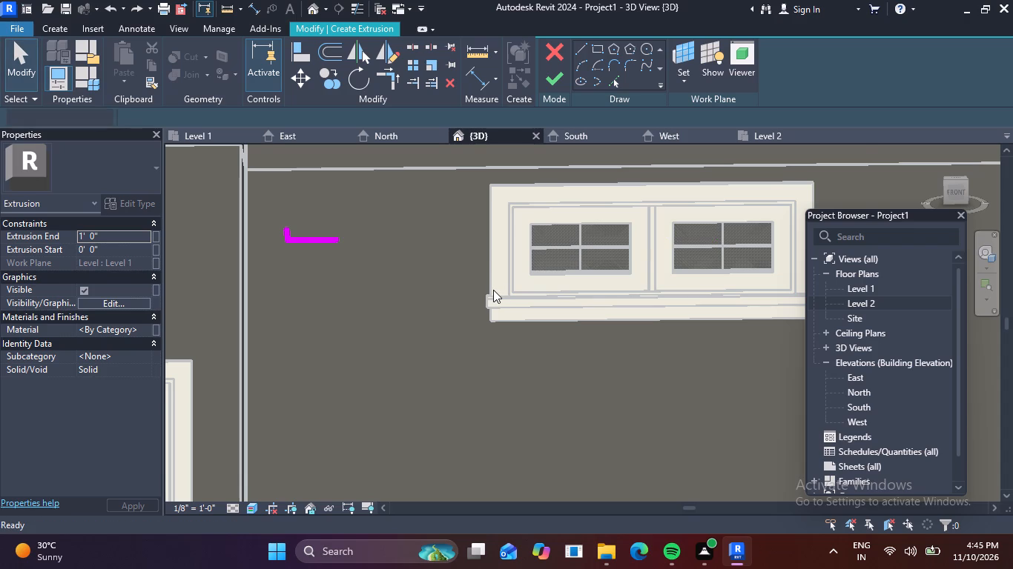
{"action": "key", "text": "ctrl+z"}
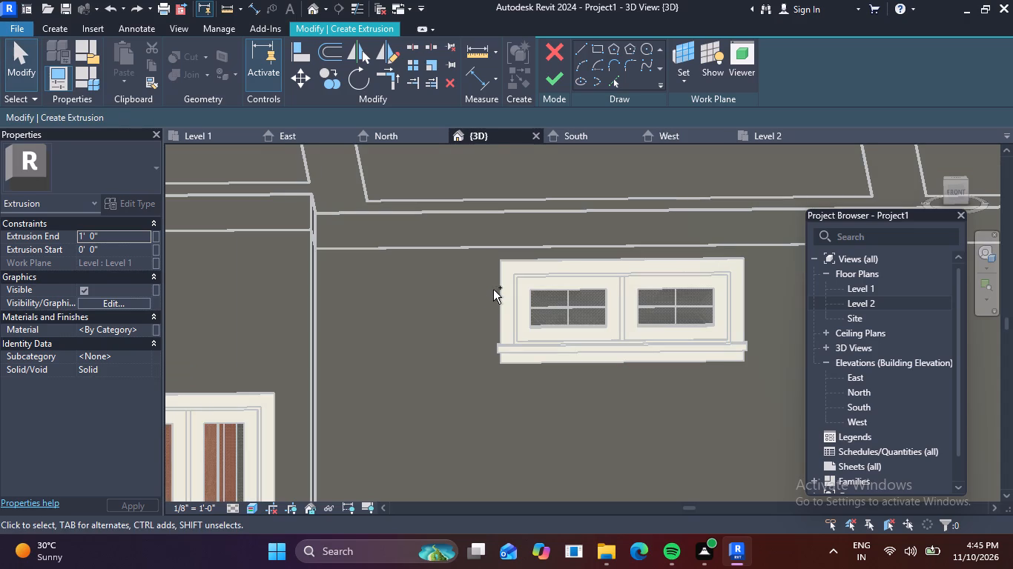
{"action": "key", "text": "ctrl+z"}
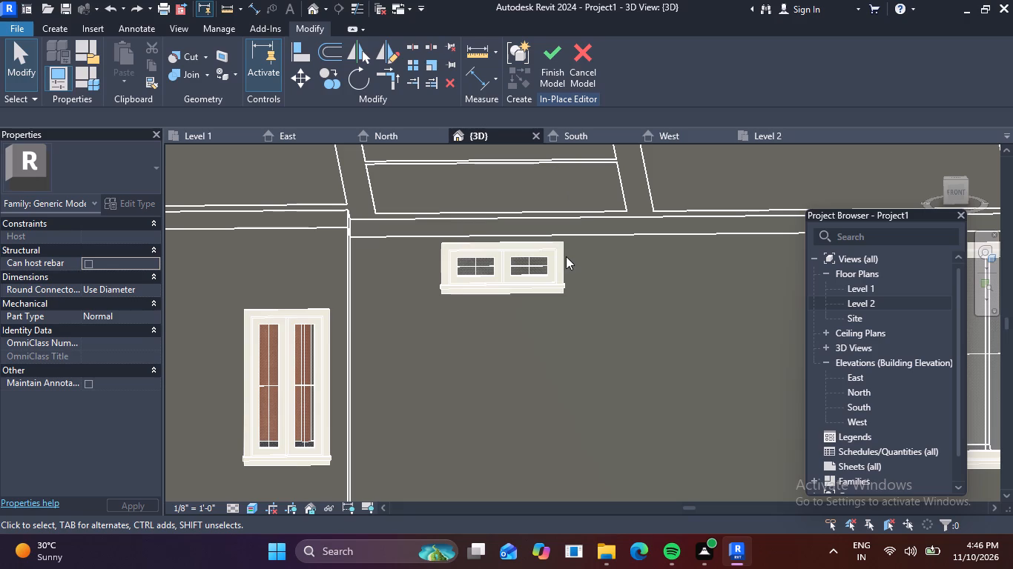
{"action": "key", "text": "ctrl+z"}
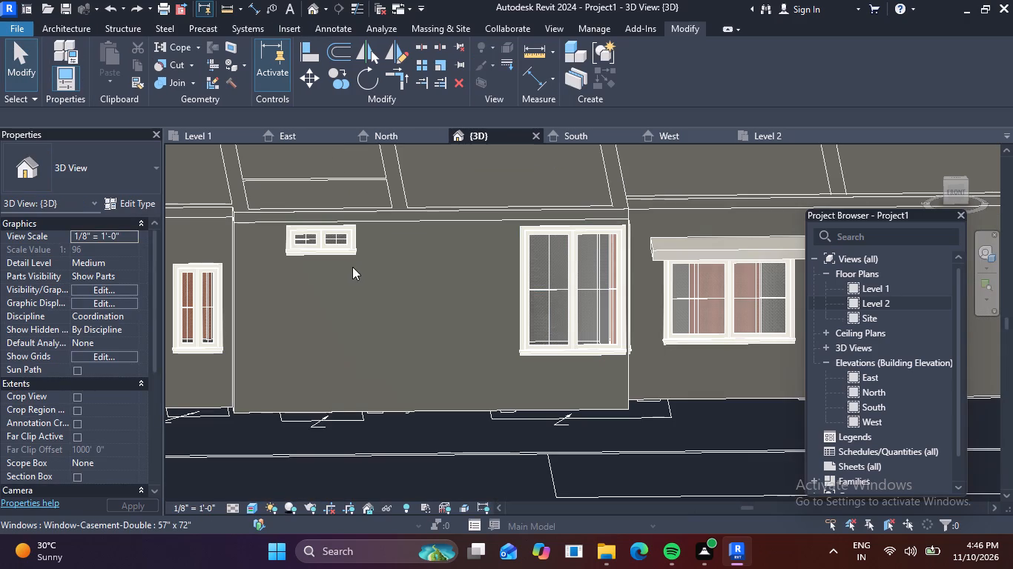
Start a new in-place component in the Generic Models category, accepting the default name.
{"action": "left_click", "coordinate": [69, 21]}
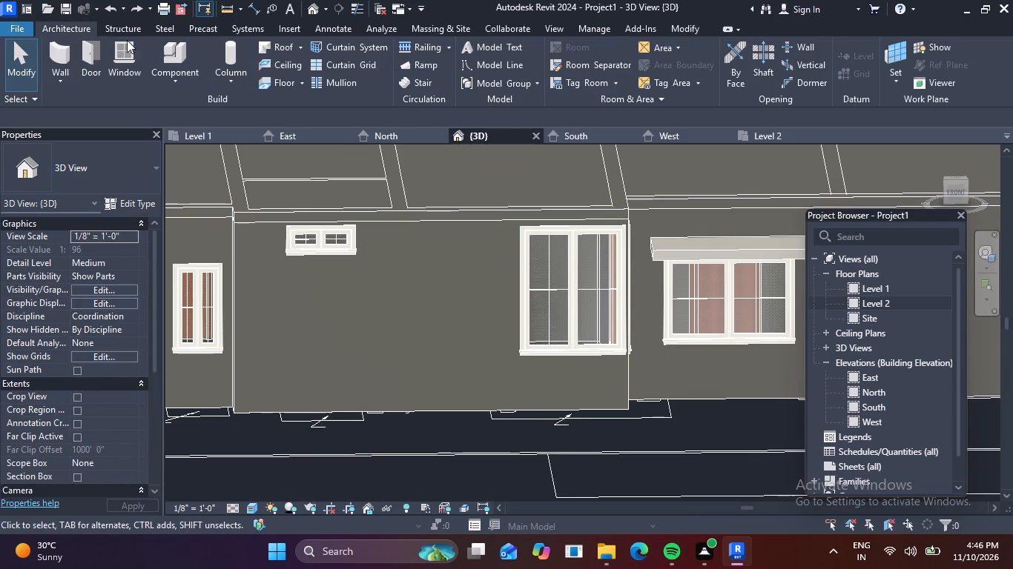
{"action": "left_click", "coordinate": [187, 78]}
{"action": "left_click", "coordinate": [198, 142]}
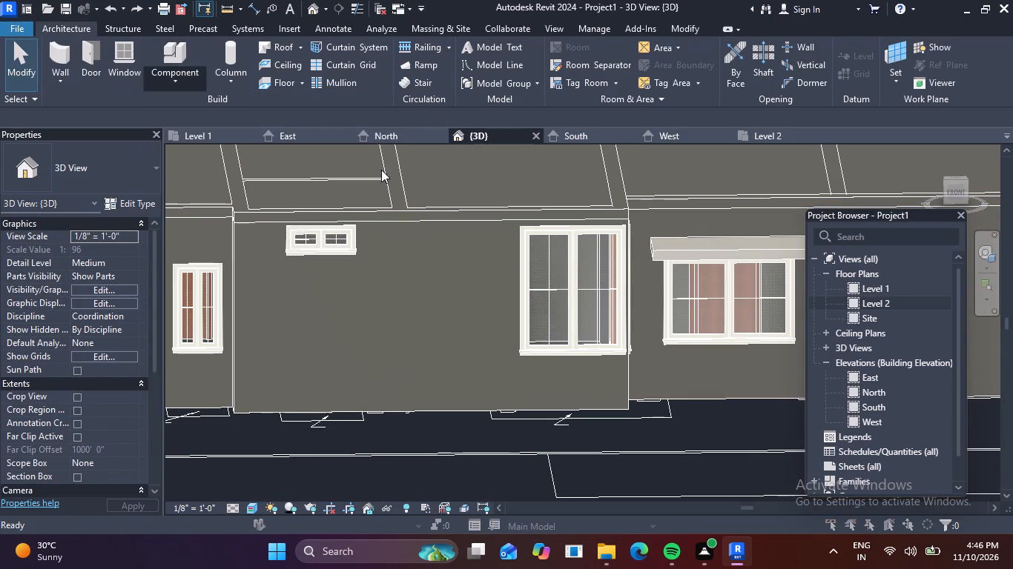
{"action": "scroll", "coordinate": [527, 243], "scroll_direction": "down", "scroll_amount": 8}
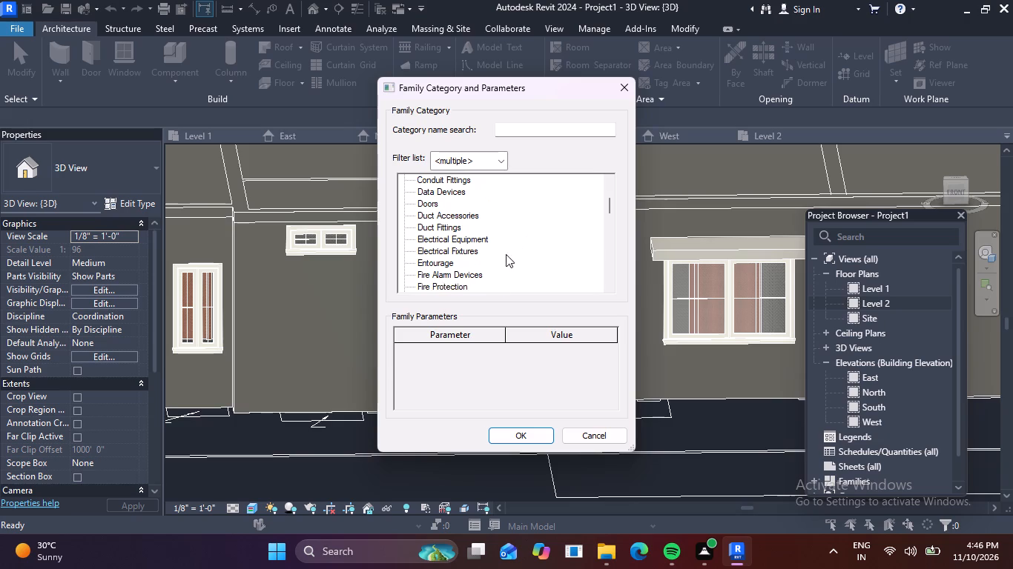
{"action": "scroll", "coordinate": [506, 254], "scroll_direction": "down", "scroll_amount": 5}
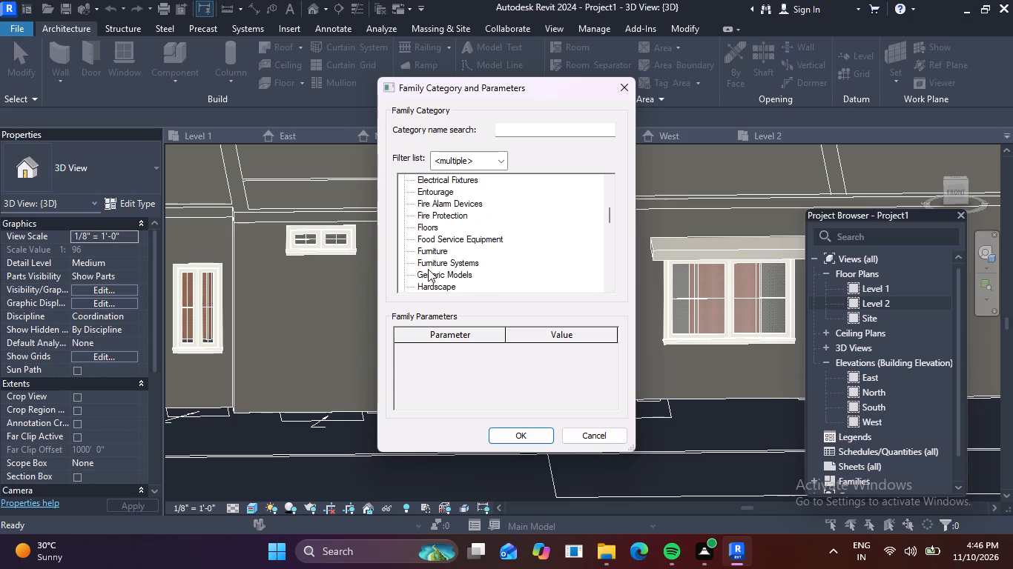
{"action": "left_click", "coordinate": [427, 269]}
{"action": "left_click", "coordinate": [521, 439]}
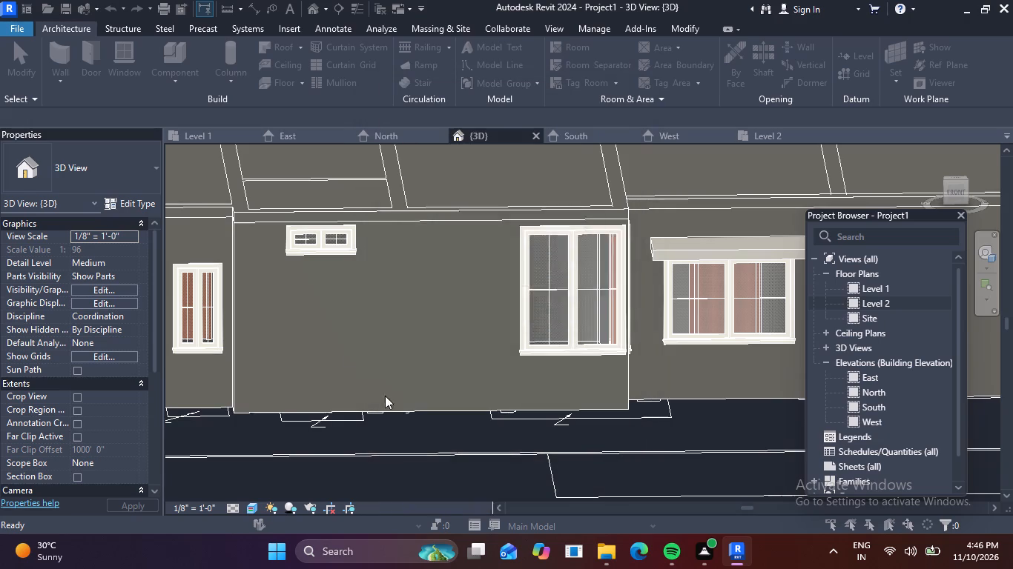
{"action": "left_click", "coordinate": [522, 302]}
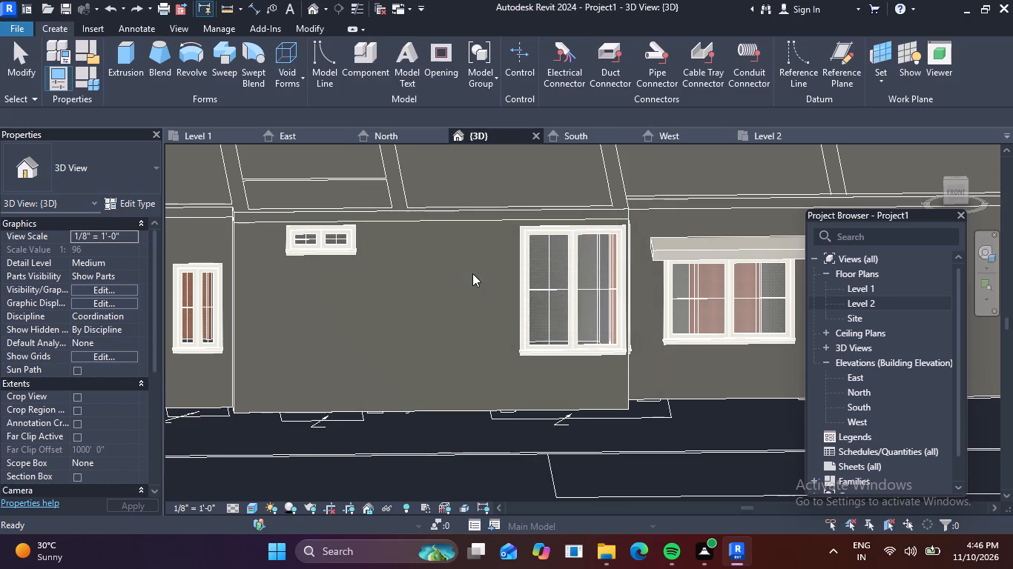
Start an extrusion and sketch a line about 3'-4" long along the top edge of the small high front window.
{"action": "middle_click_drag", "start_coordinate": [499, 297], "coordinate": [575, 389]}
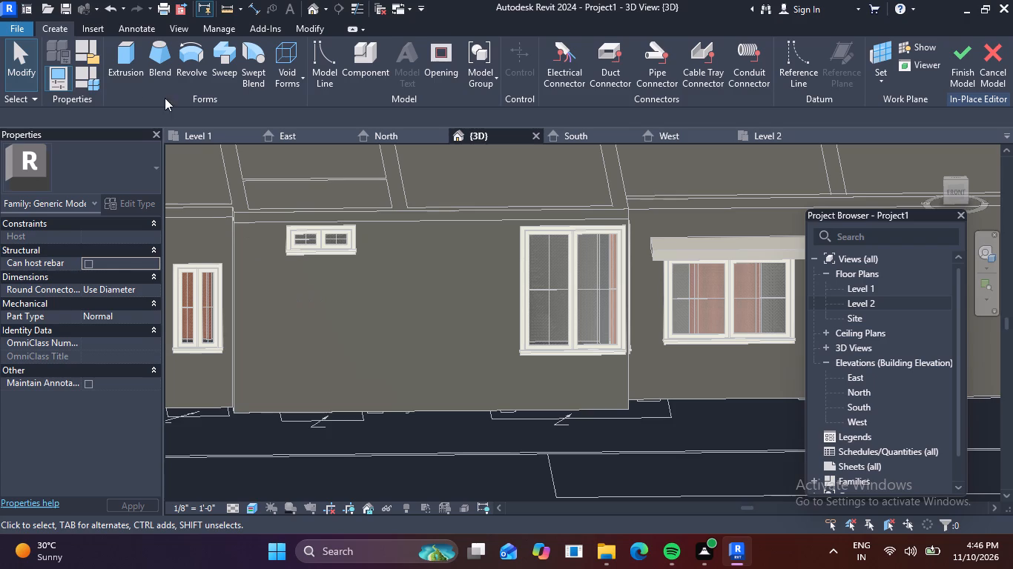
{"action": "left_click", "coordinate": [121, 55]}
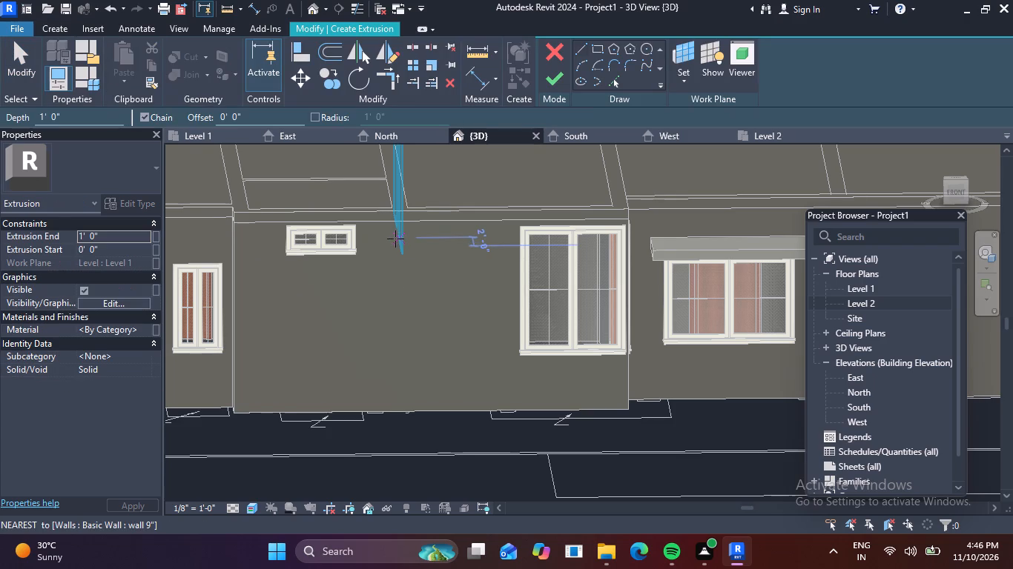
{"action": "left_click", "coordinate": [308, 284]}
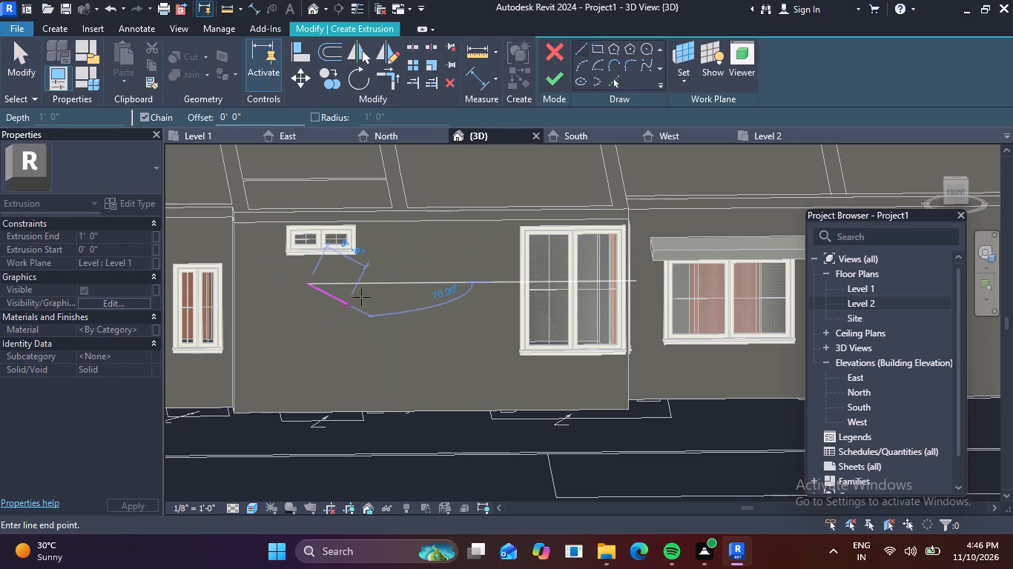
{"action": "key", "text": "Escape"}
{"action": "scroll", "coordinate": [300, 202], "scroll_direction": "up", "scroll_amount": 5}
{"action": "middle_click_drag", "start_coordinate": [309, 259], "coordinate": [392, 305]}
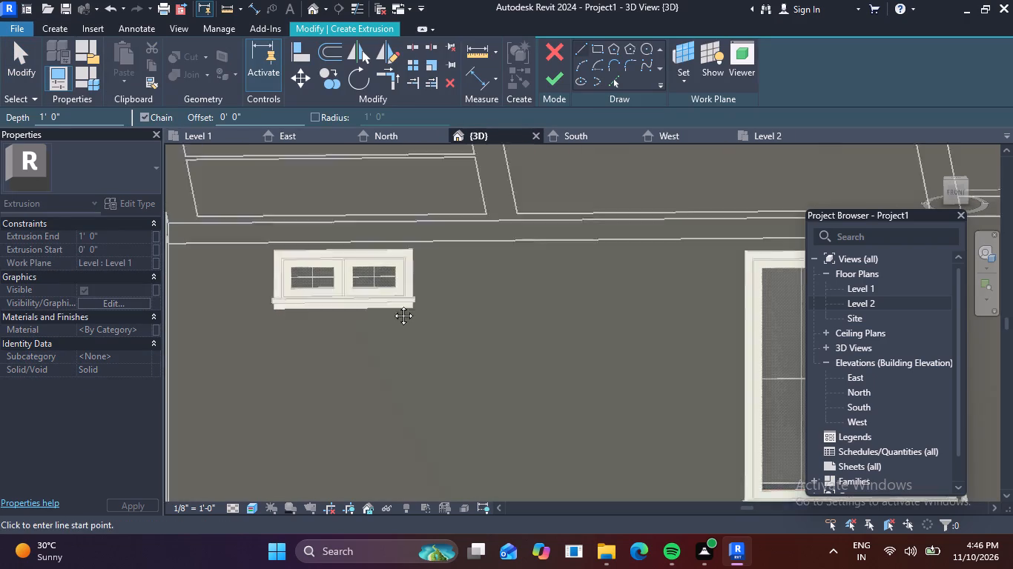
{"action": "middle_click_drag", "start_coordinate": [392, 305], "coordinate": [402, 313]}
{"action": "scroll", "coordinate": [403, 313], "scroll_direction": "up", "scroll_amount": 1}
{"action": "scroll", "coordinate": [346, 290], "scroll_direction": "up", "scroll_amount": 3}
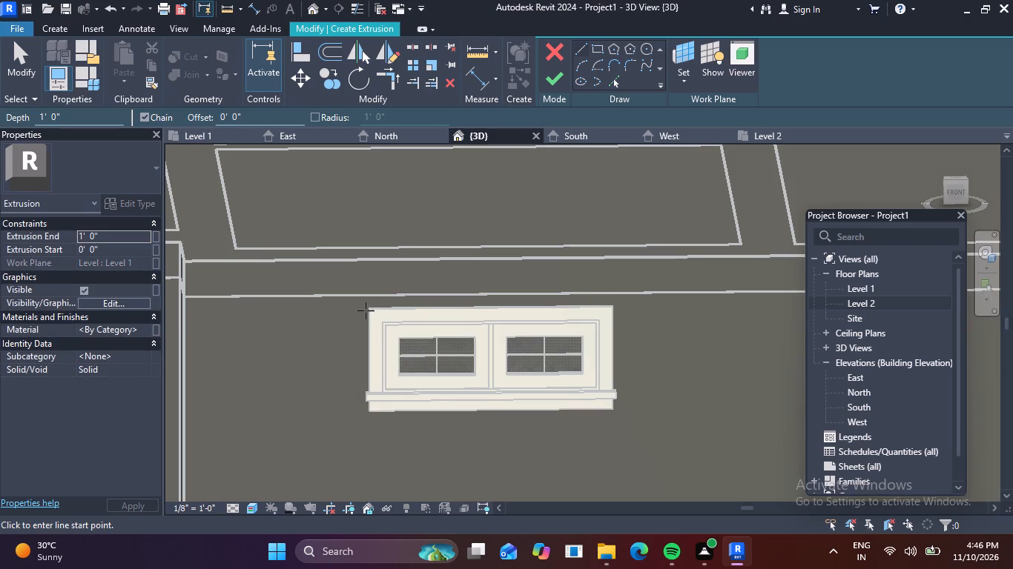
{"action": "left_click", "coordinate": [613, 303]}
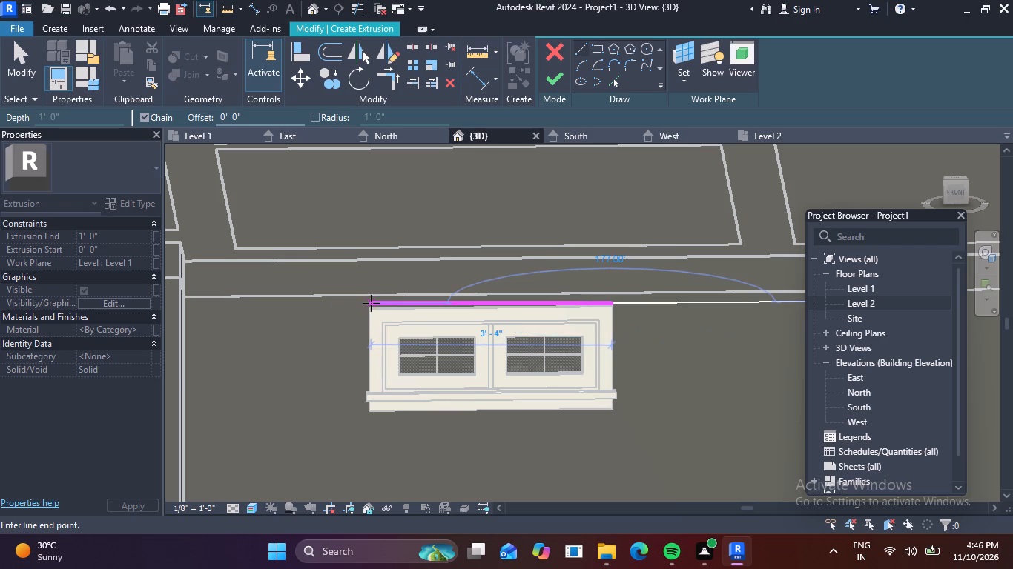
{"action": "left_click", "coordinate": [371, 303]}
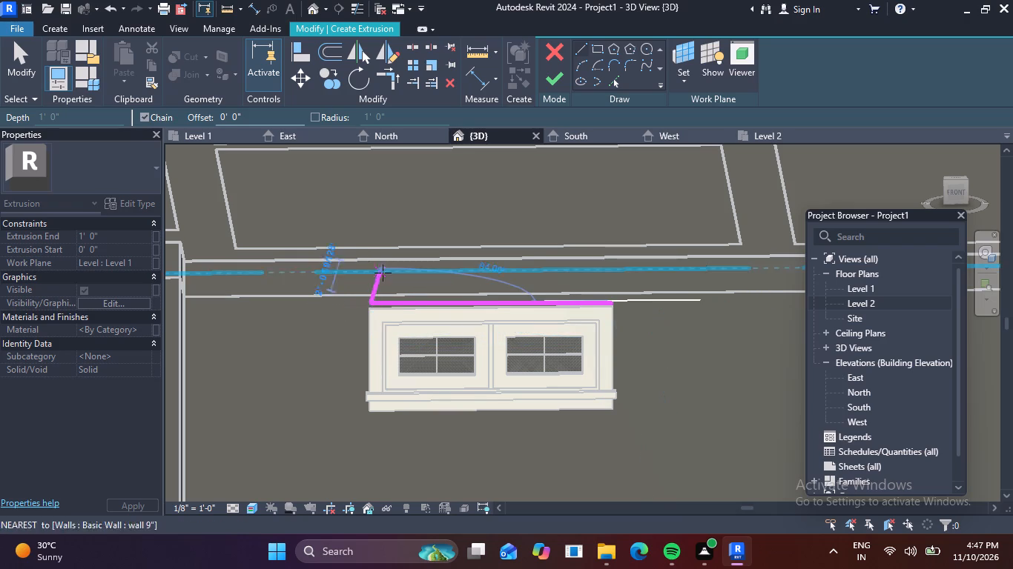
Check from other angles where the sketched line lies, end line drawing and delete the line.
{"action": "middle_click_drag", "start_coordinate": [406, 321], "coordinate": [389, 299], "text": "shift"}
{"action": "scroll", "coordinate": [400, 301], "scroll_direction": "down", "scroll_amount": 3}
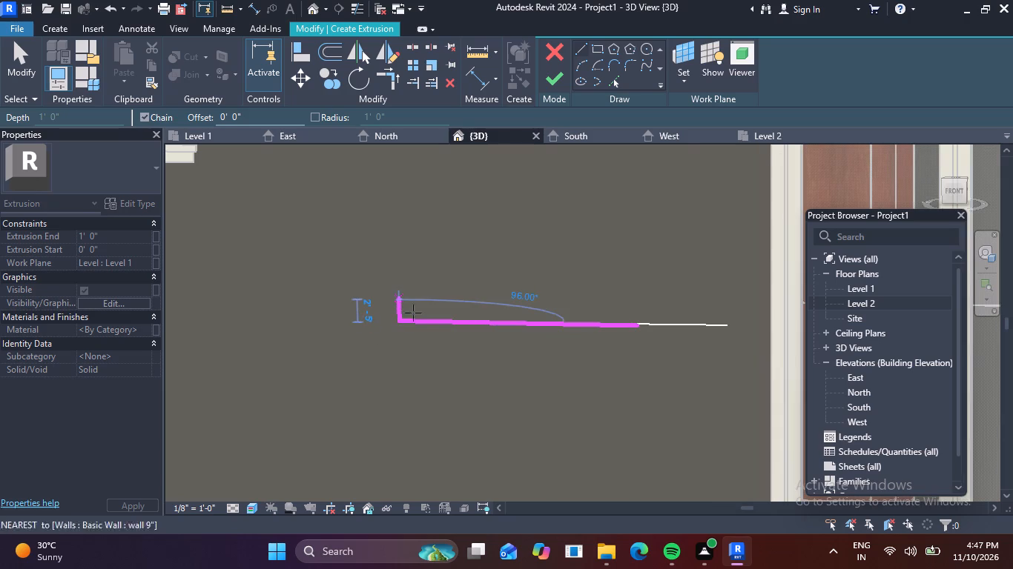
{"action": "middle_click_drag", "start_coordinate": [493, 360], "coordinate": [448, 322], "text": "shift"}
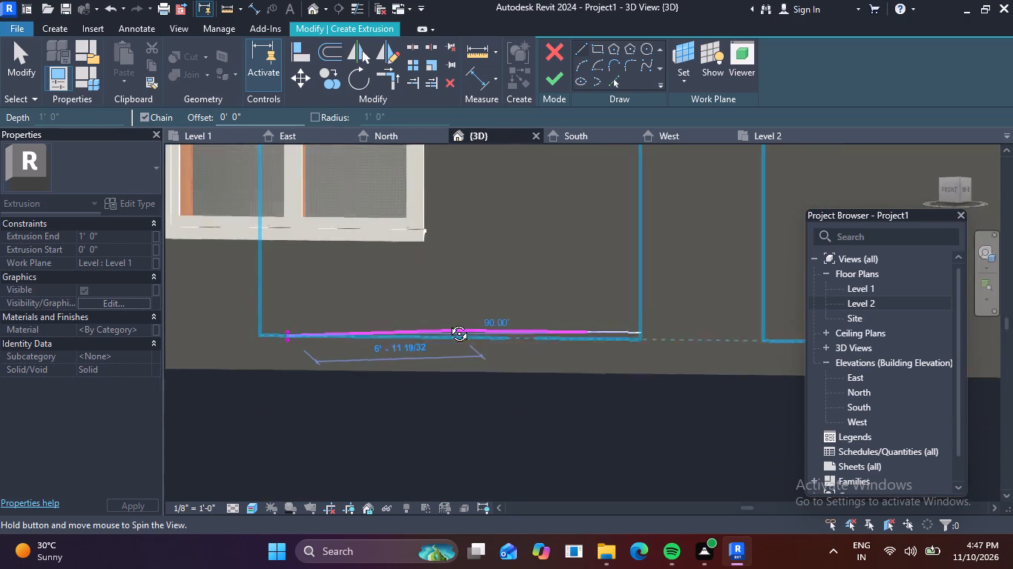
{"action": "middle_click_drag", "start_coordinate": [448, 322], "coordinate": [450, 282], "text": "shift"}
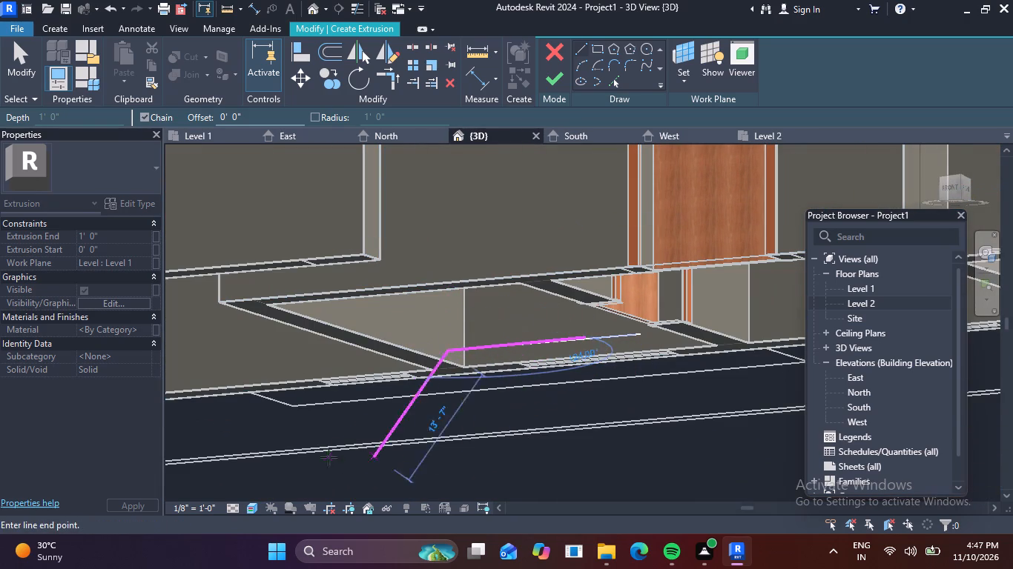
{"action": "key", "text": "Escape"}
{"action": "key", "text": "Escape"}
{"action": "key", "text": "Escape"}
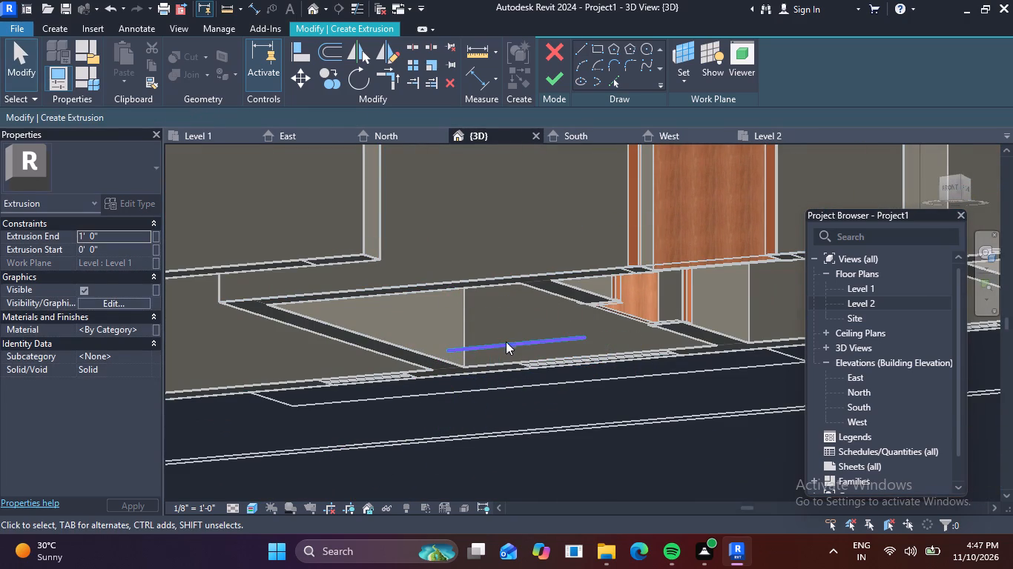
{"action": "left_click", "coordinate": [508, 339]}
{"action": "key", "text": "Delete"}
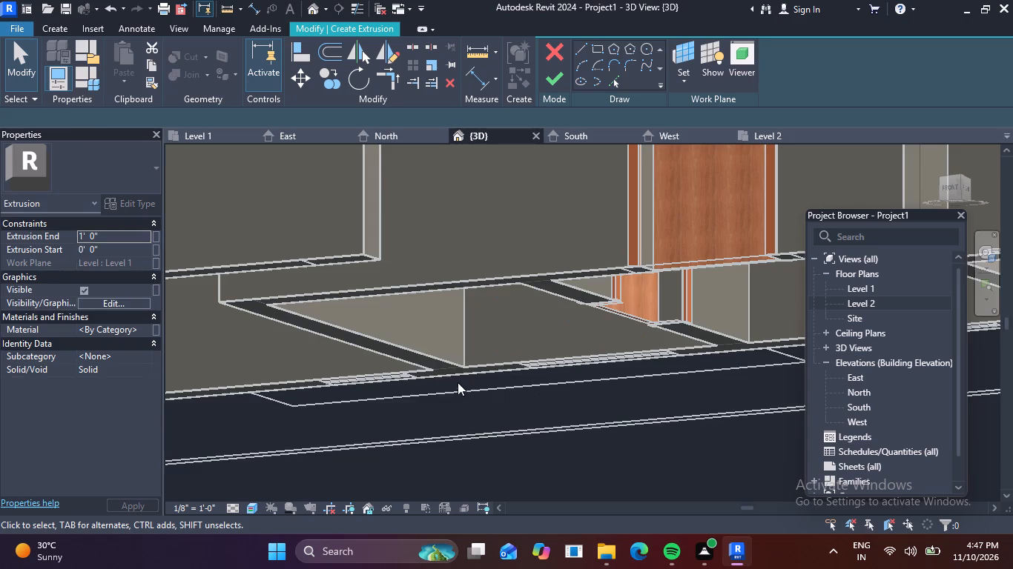
Examine the front facade around the small high window and the existing slab over the neighbouring window.
{"action": "scroll", "coordinate": [436, 376], "scroll_direction": "down", "scroll_amount": 3}
{"action": "middle_click_drag", "start_coordinate": [372, 384], "coordinate": [449, 487], "text": "shift"}
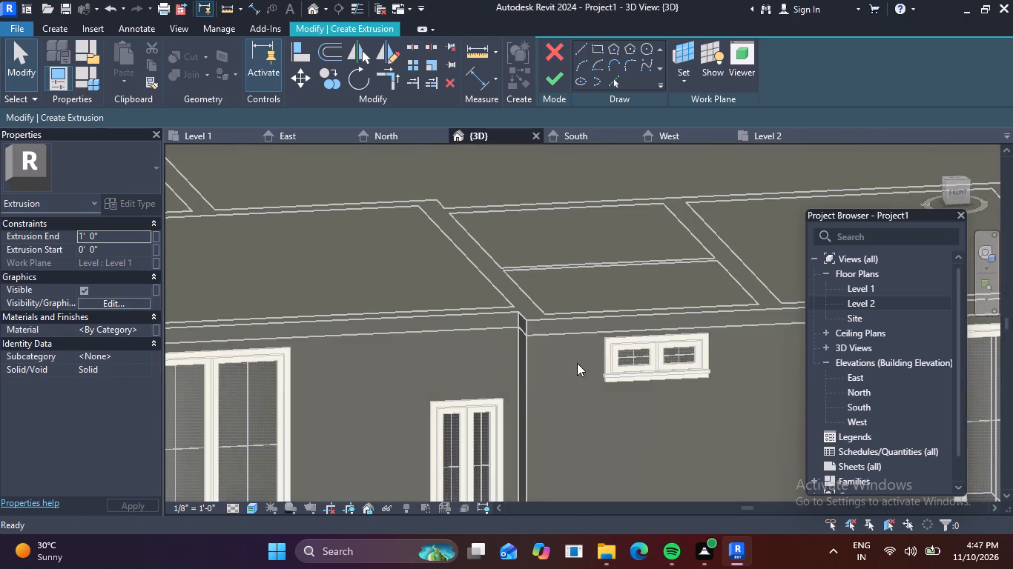
{"action": "middle_click_drag", "start_coordinate": [615, 355], "coordinate": [334, 380]}
{"action": "scroll", "coordinate": [349, 376], "scroll_direction": "down", "scroll_amount": 4}
{"action": "middle_click_drag", "start_coordinate": [535, 399], "coordinate": [403, 327]}
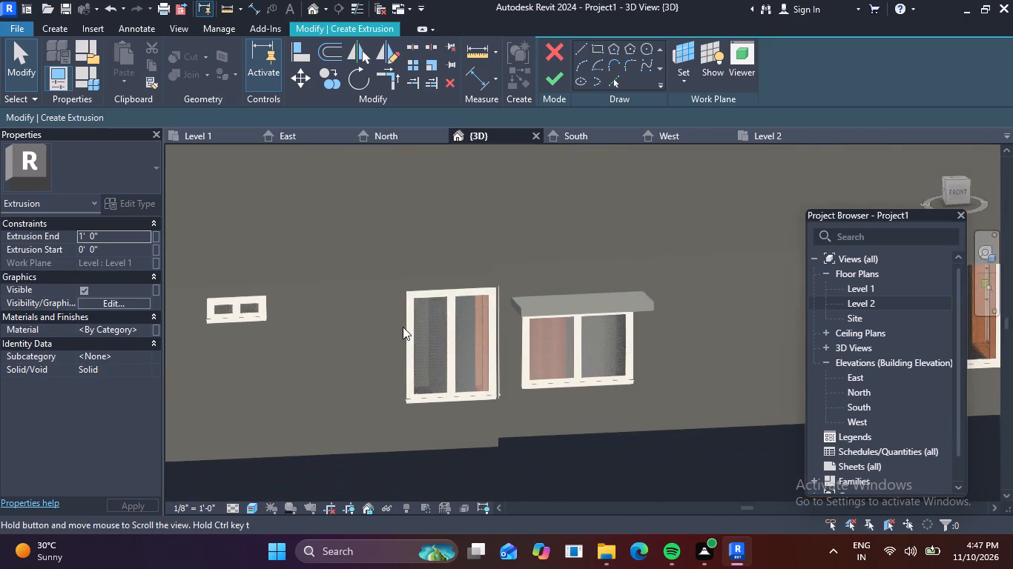
{"action": "scroll", "coordinate": [417, 325], "scroll_direction": "down", "scroll_amount": 3}
{"action": "middle_click_drag", "start_coordinate": [596, 339], "coordinate": [396, 359]}
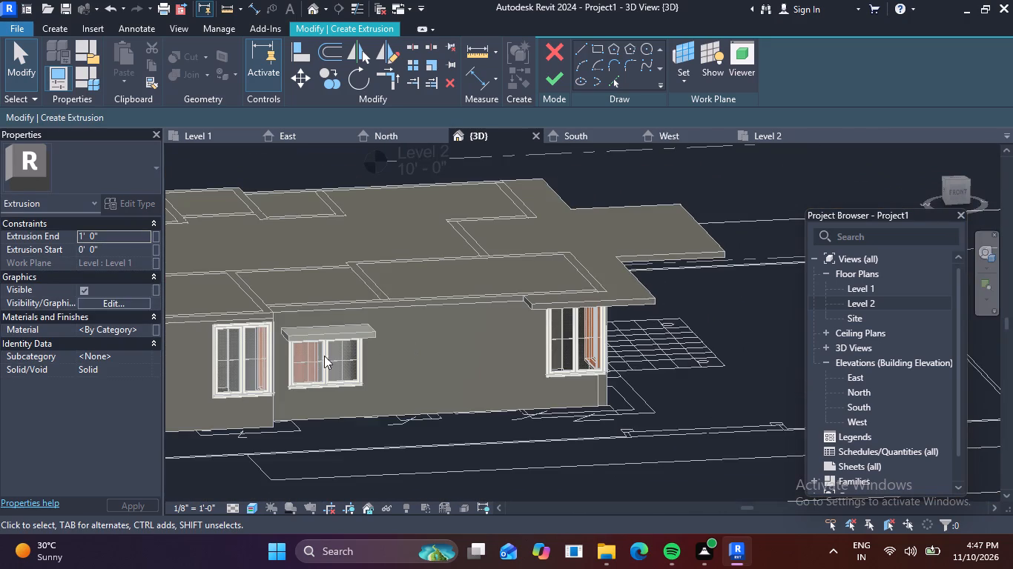
{"action": "scroll", "coordinate": [297, 339], "scroll_direction": "up", "scroll_amount": 3}
{"action": "middle_click_drag", "start_coordinate": [225, 335], "coordinate": [443, 313]}
{"action": "scroll", "coordinate": [361, 323], "scroll_direction": "up", "scroll_amount": 3}
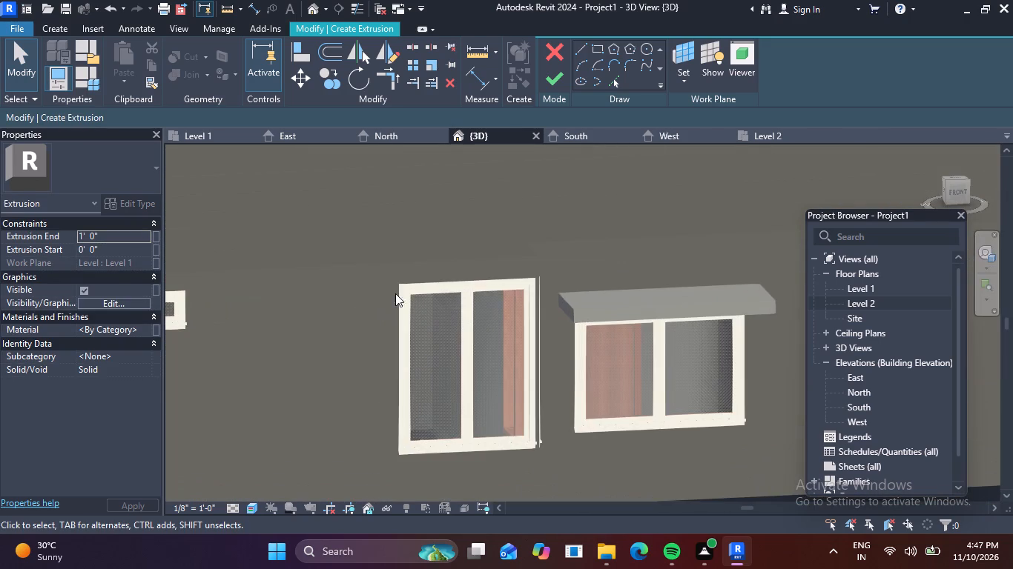
{"action": "middle_click_drag", "start_coordinate": [308, 293], "coordinate": [344, 319]}
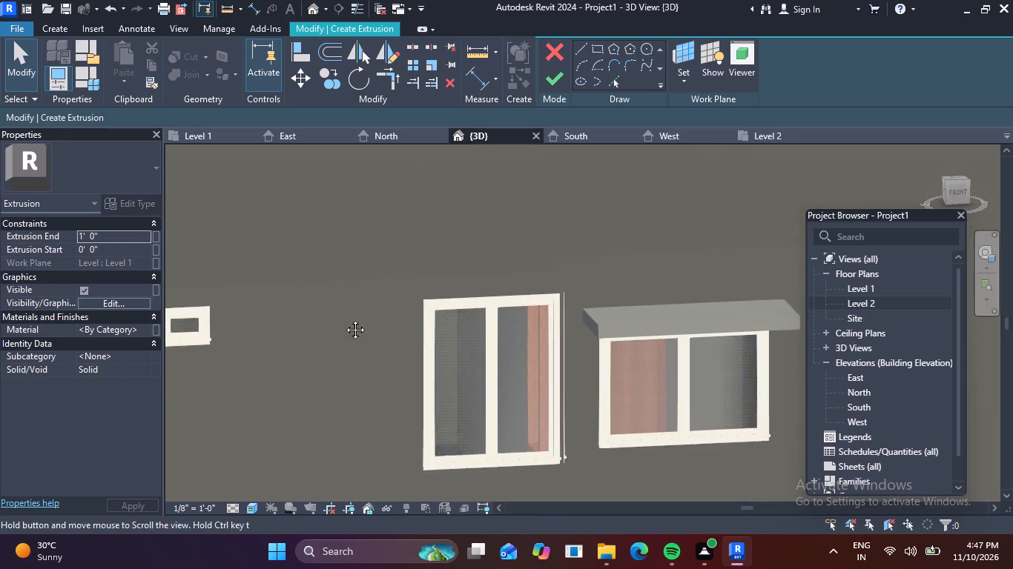
{"action": "middle_click_drag", "start_coordinate": [344, 319], "coordinate": [348, 322]}
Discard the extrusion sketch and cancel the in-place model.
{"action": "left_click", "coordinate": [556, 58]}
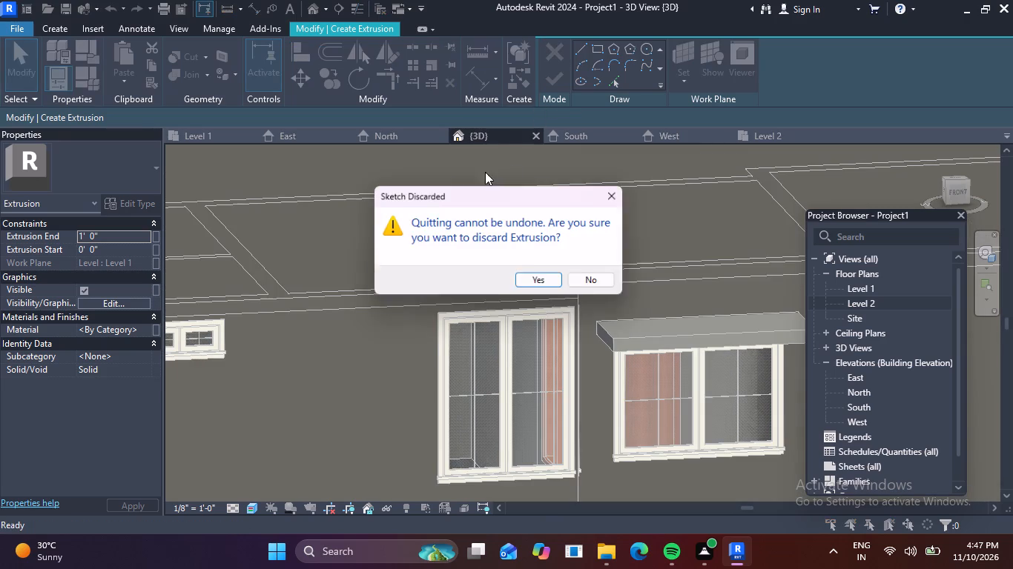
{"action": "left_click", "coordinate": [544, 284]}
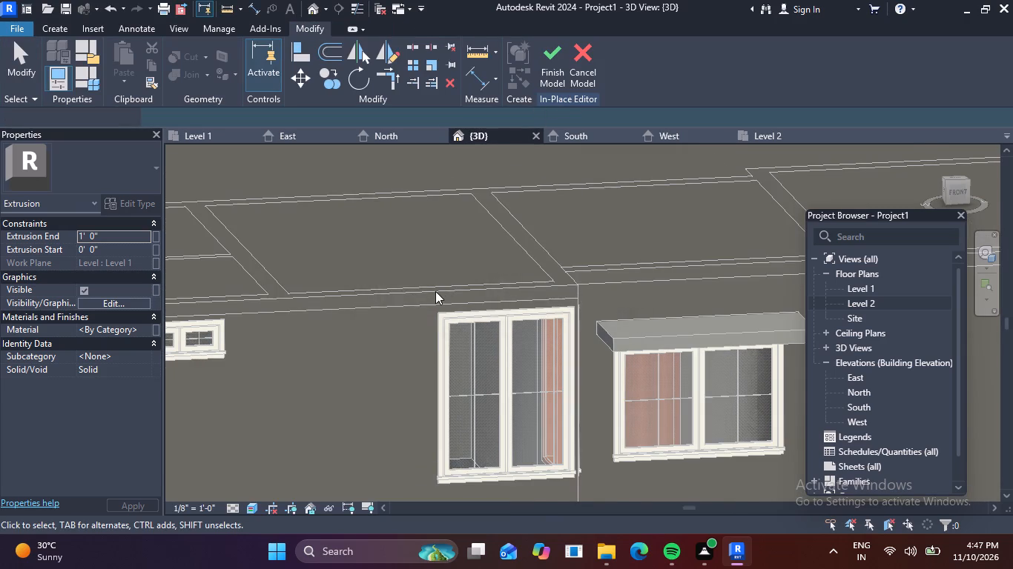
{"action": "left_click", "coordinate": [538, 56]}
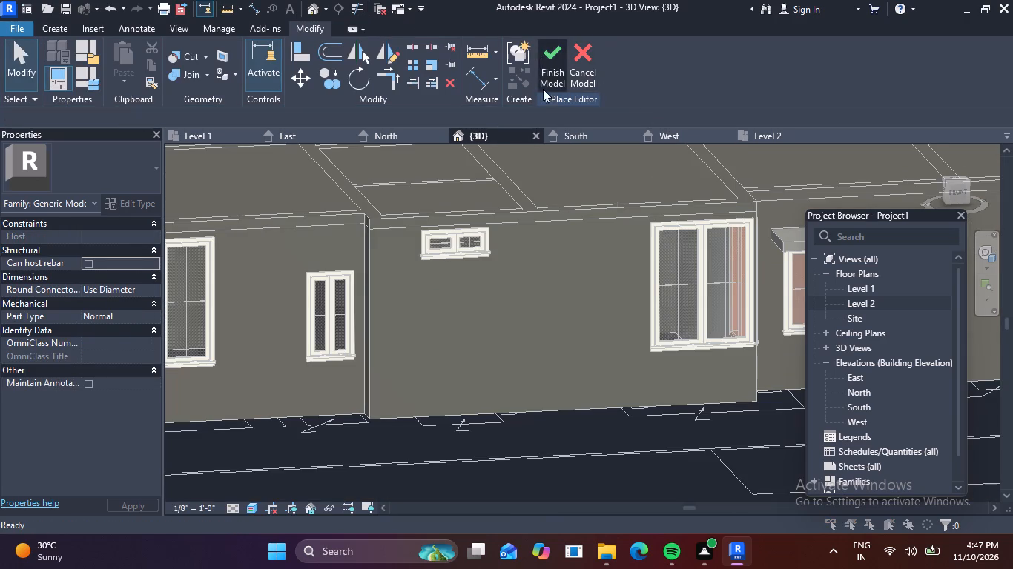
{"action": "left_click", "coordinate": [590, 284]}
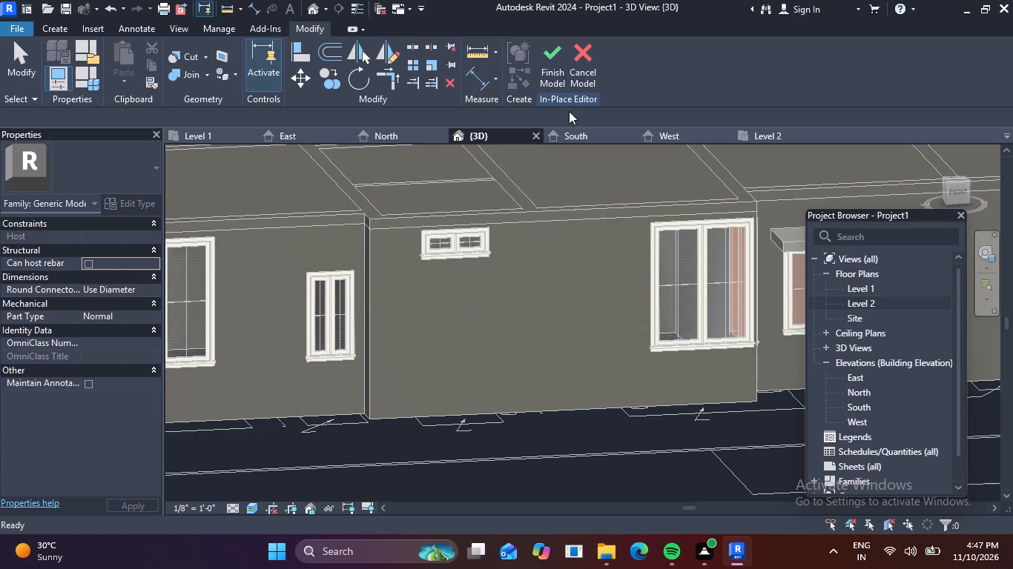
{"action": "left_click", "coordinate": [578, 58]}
Start a new in-place component in the Generic Models category, accepting the default name.
{"action": "scroll", "coordinate": [234, 270], "scroll_direction": "down", "scroll_amount": 1}
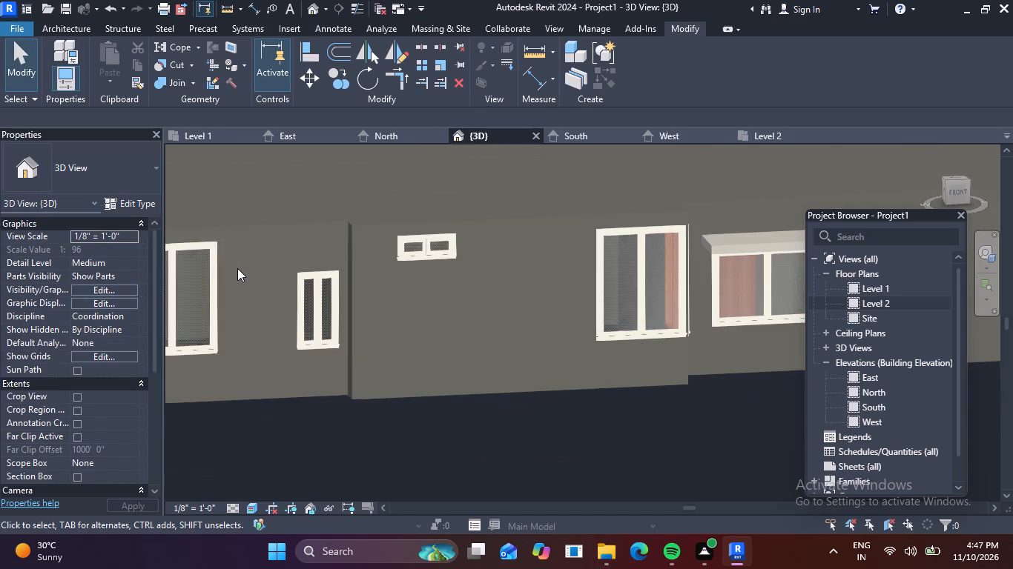
{"action": "left_click", "coordinate": [73, 30]}
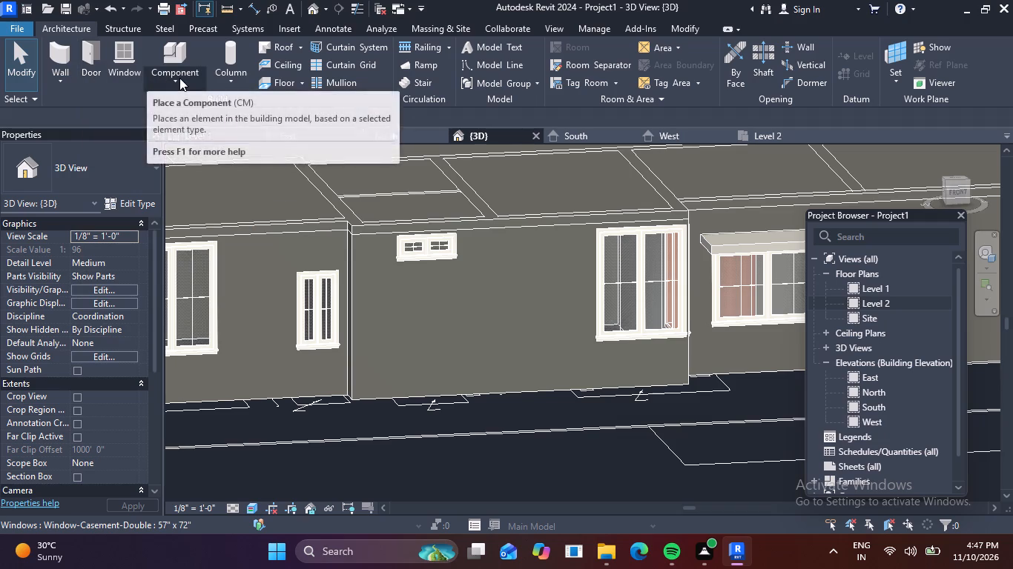
{"action": "left_click", "coordinate": [179, 78]}
{"action": "left_click", "coordinate": [198, 135]}
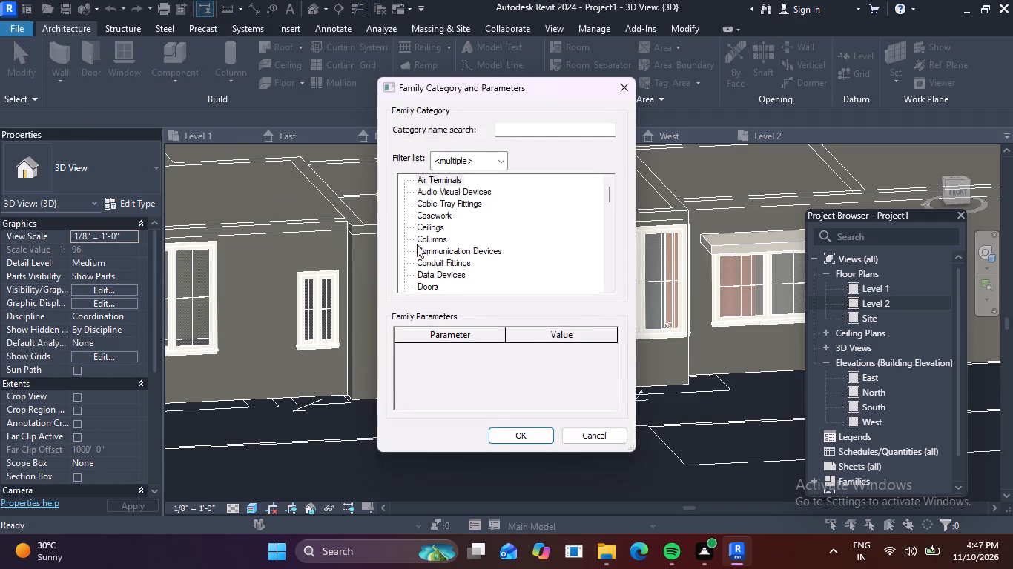
{"action": "scroll", "coordinate": [465, 250], "scroll_direction": "down", "scroll_amount": 8}
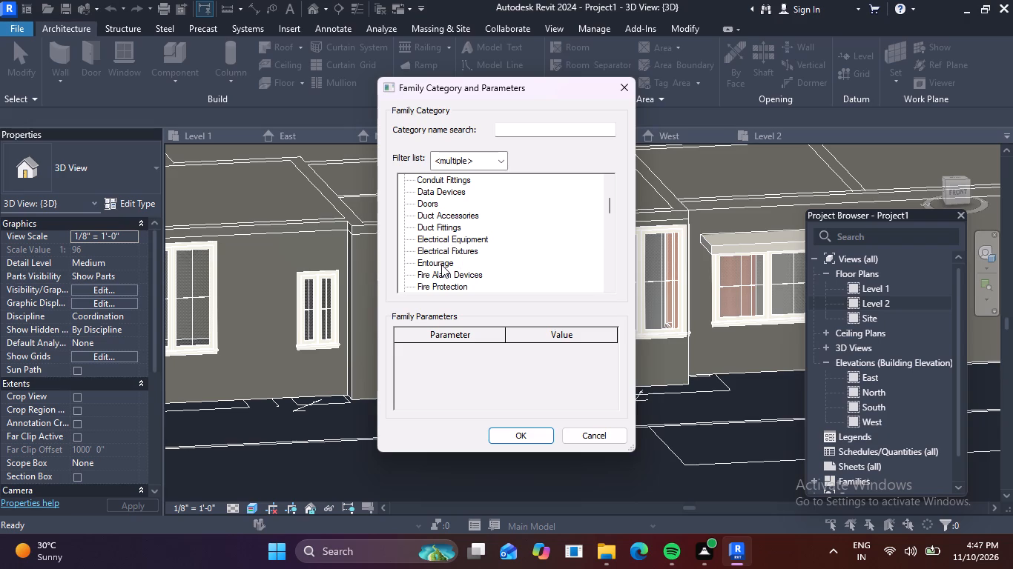
{"action": "scroll", "coordinate": [435, 233], "scroll_direction": "down", "scroll_amount": 3}
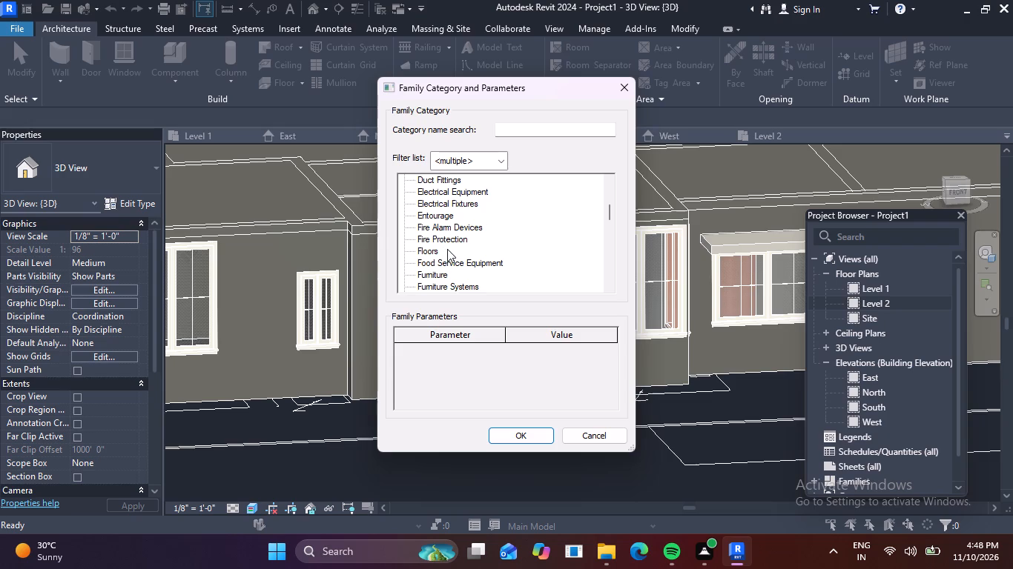
{"action": "scroll", "coordinate": [447, 249], "scroll_direction": "down", "scroll_amount": 4}
{"action": "left_click", "coordinate": [457, 250]}
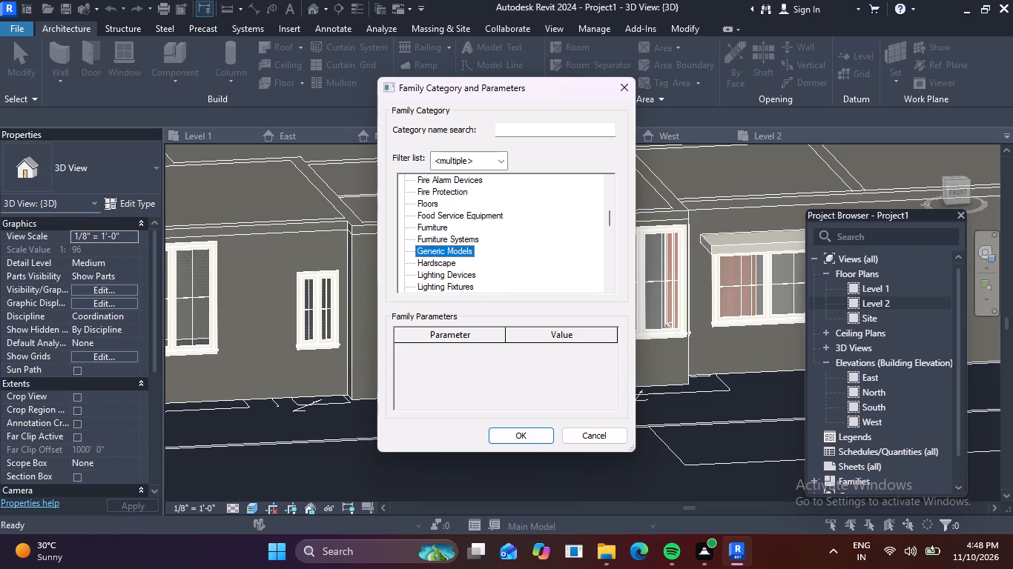
{"action": "left_click", "coordinate": [534, 437]}
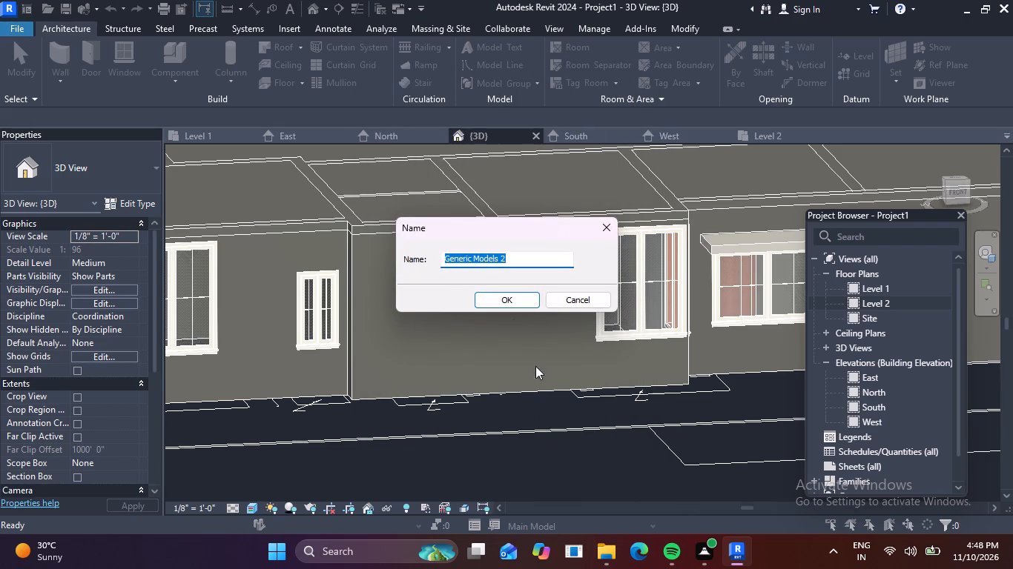
{"action": "left_click", "coordinate": [507, 300]}
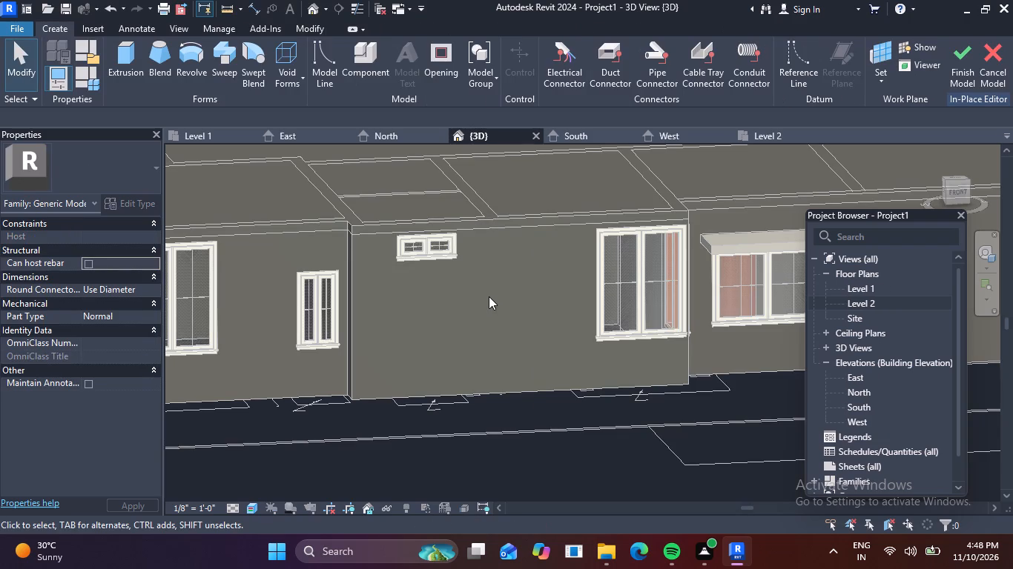
Start an extrusion and set its work plane by picking the front face of the 6" roof slab above the small high window.
{"action": "left_click", "coordinate": [123, 59]}
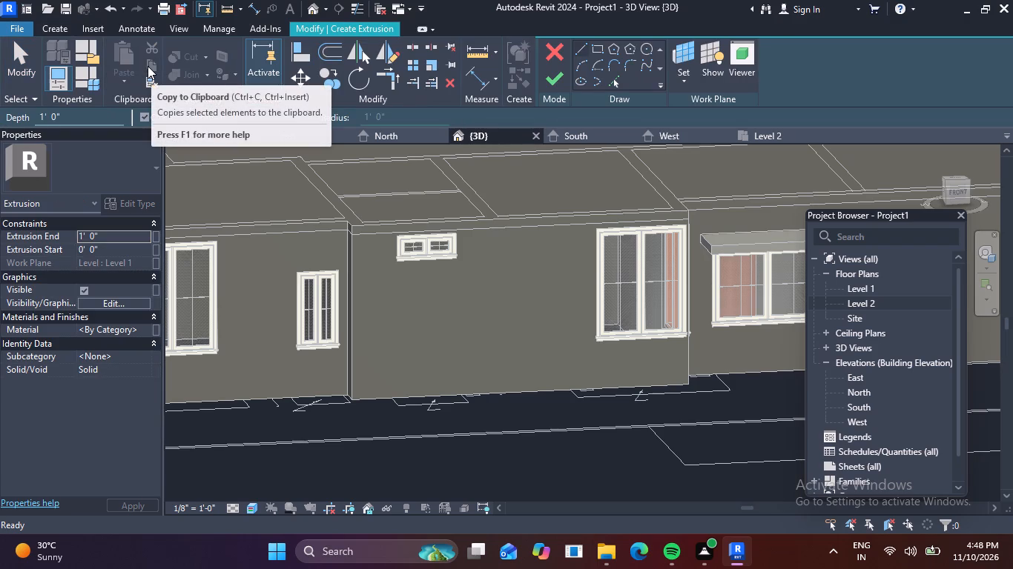
{"action": "left_click", "coordinate": [679, 73]}
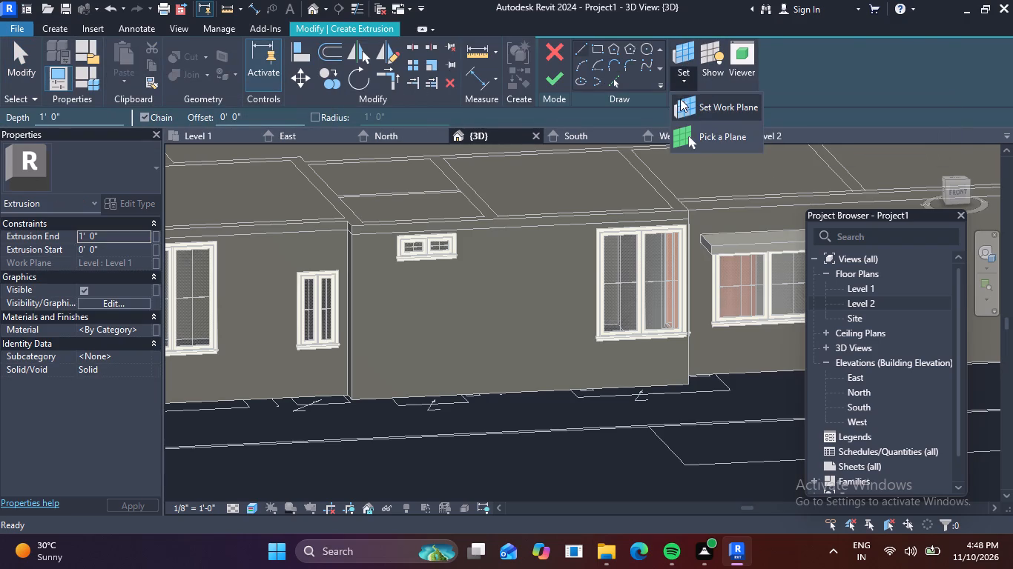
{"action": "left_click", "coordinate": [705, 110]}
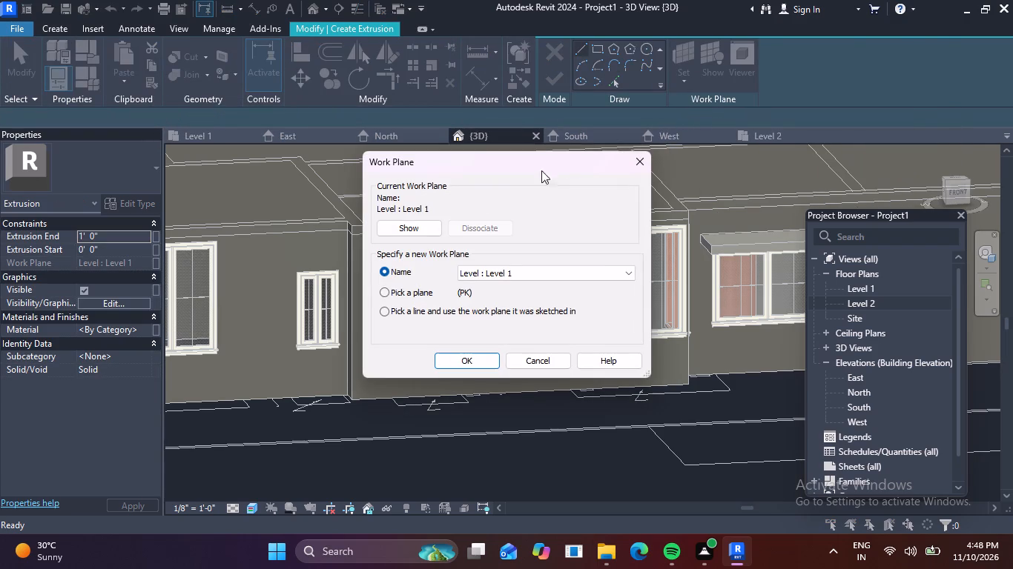
{"action": "left_click", "coordinate": [392, 290]}
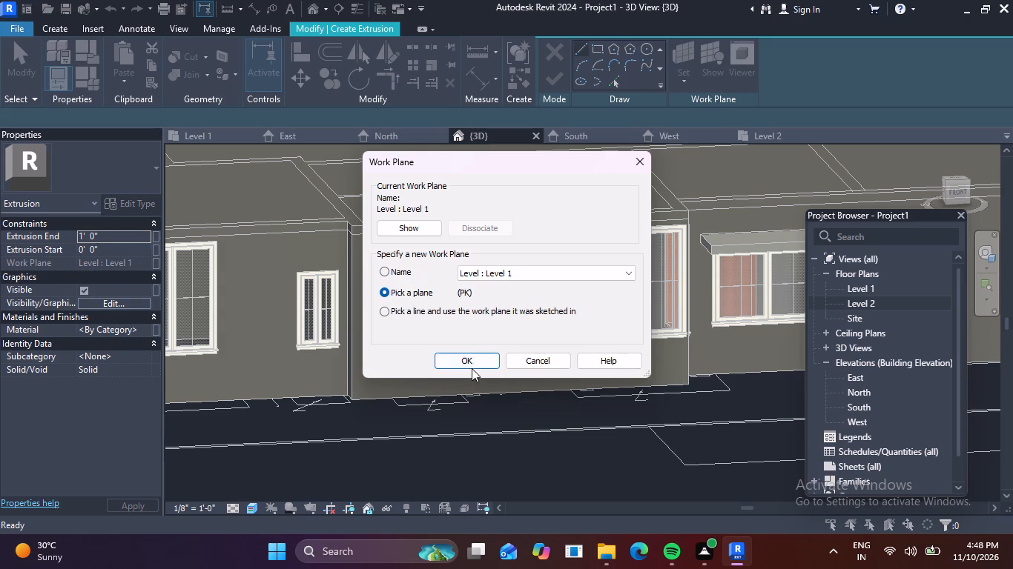
{"action": "left_click", "coordinate": [472, 366]}
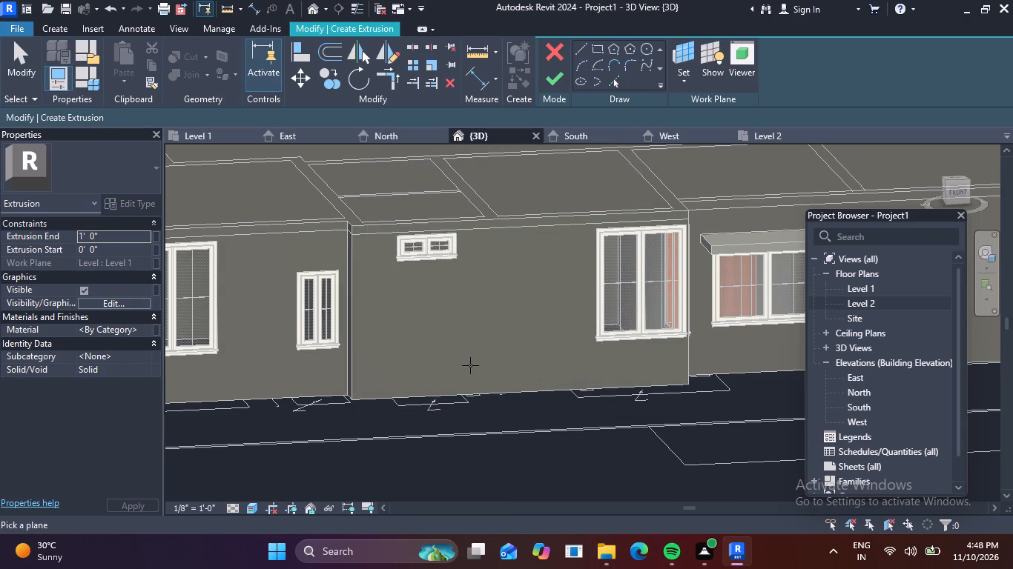
{"action": "scroll", "coordinate": [407, 241], "scroll_direction": "up", "scroll_amount": 6}
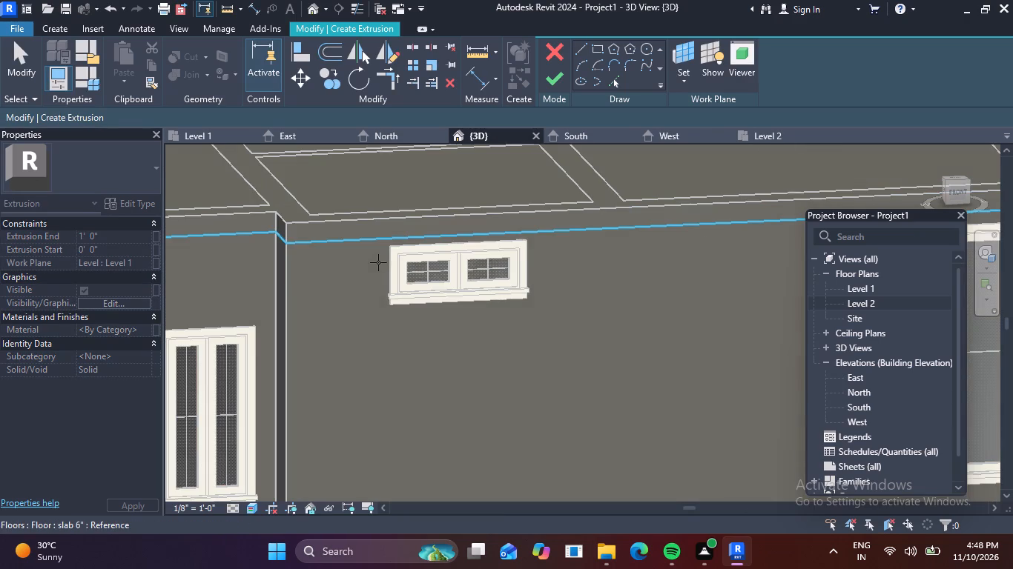
{"action": "left_click", "coordinate": [380, 233]}
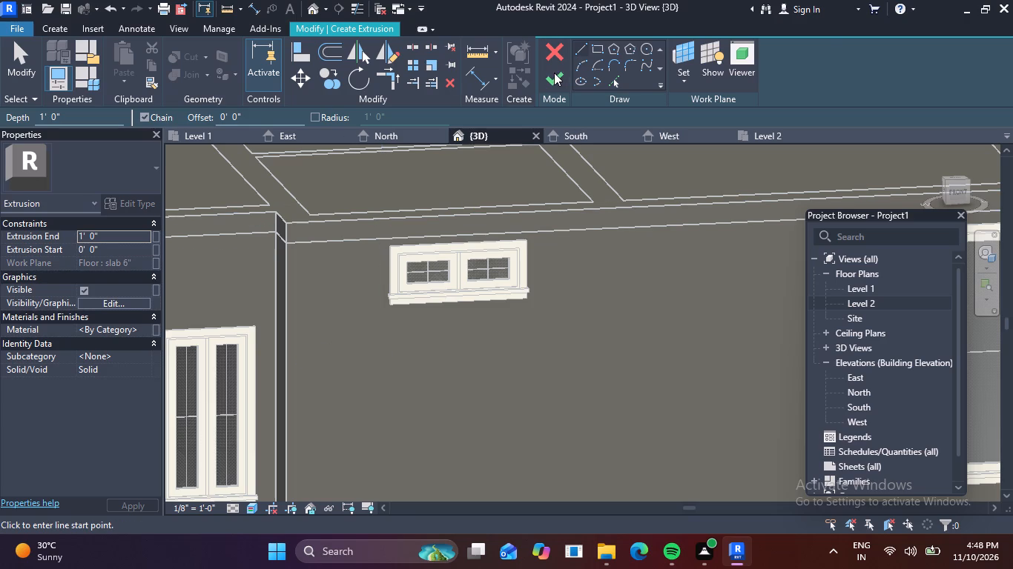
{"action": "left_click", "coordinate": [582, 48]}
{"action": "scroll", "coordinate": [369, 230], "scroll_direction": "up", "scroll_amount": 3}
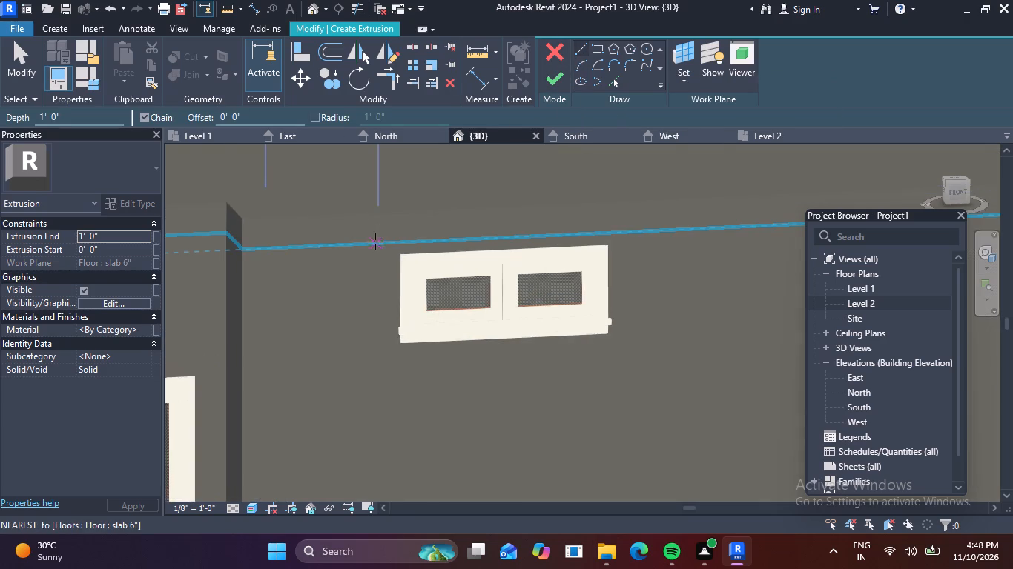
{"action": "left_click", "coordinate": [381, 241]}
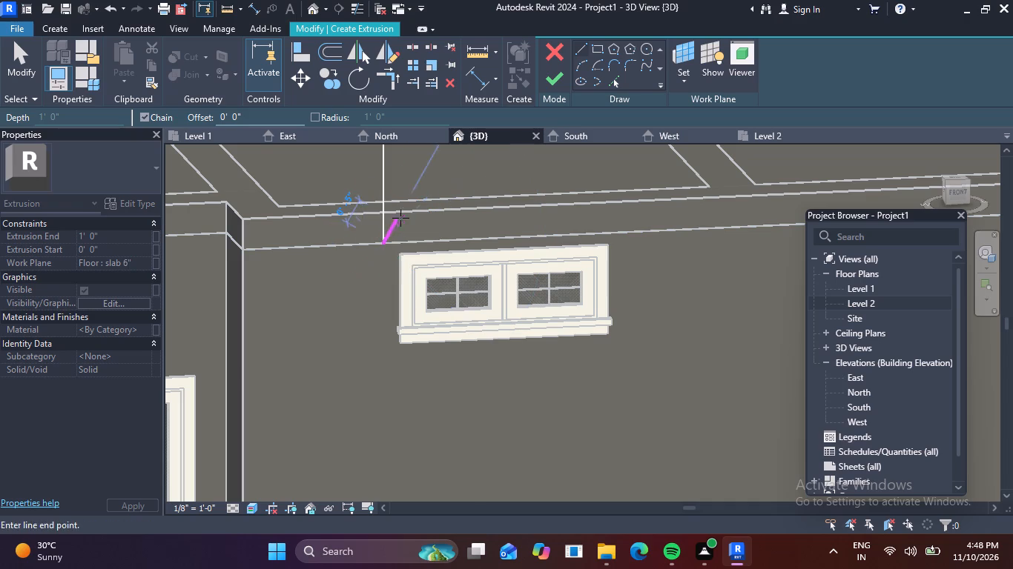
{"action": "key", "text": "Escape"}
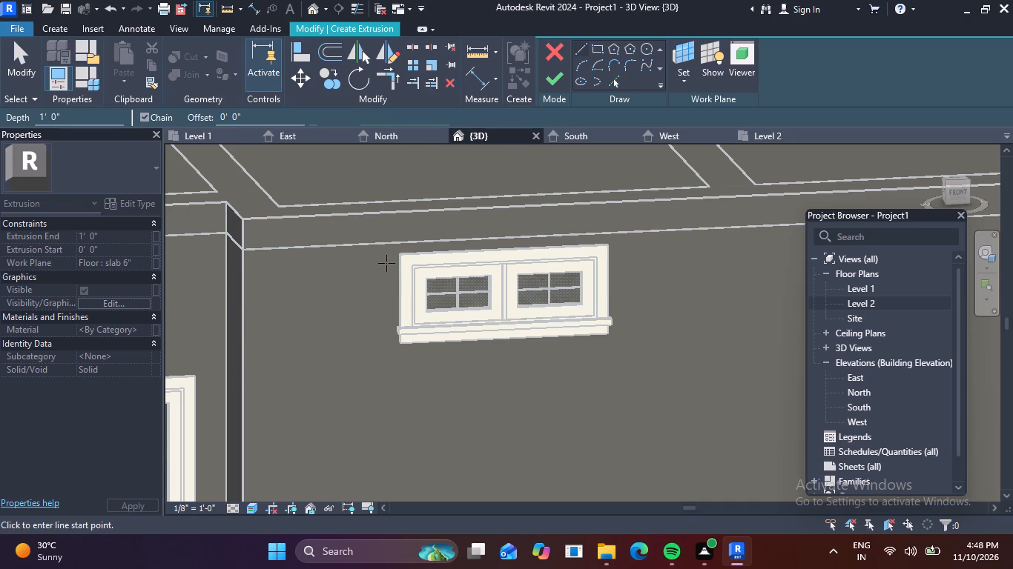
From the window trim's upper-left corner, sketch a 6" line outward along the wall and a 6" line straight up.
{"action": "scroll", "coordinate": [405, 260], "scroll_direction": "up", "scroll_amount": 3}
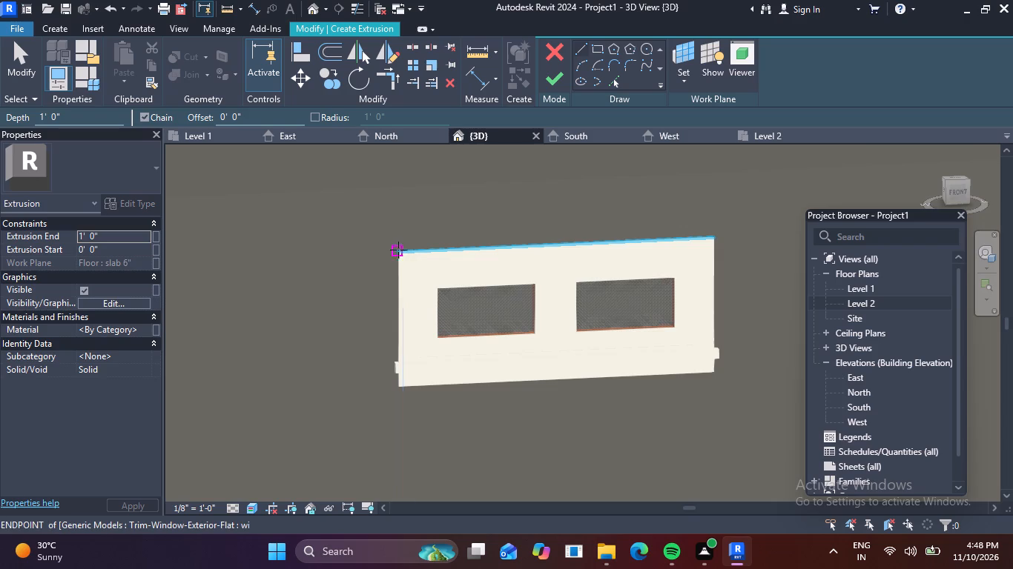
{"action": "left_click", "coordinate": [394, 251]}
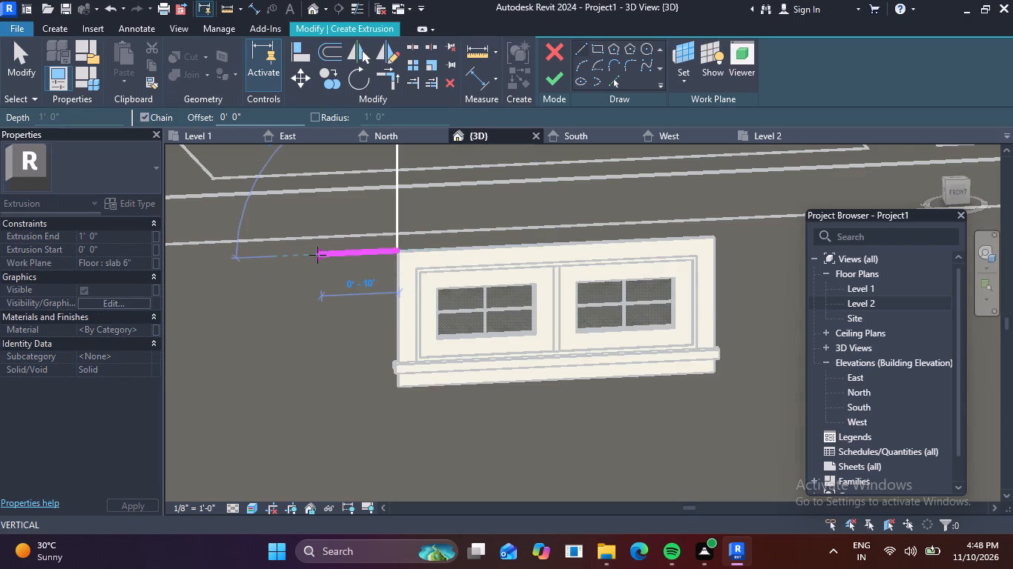
{"action": "key", "text": "6"}
{"action": "key", "text": "shift+quotedbl"}
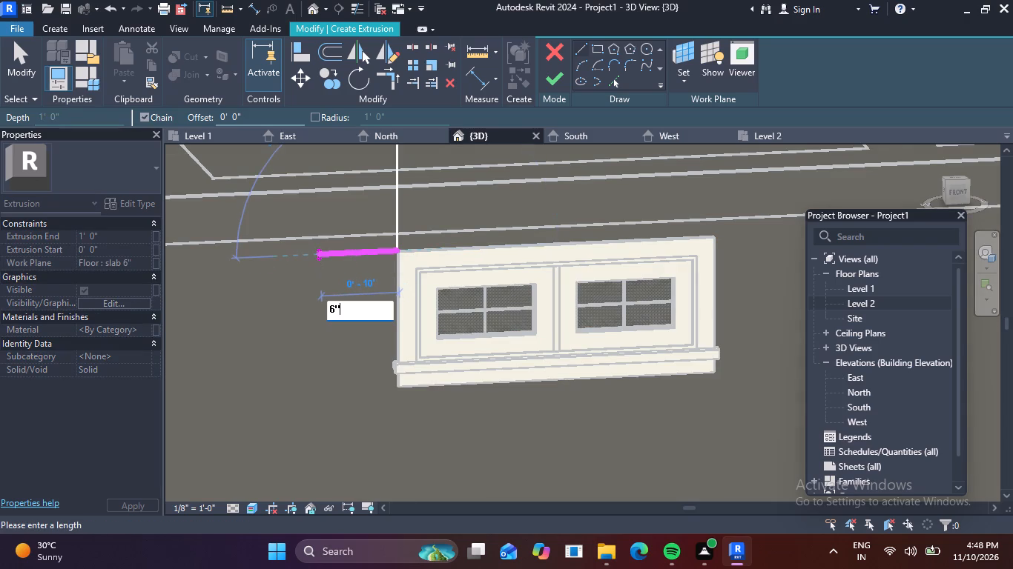
{"action": "key", "text": "Return"}
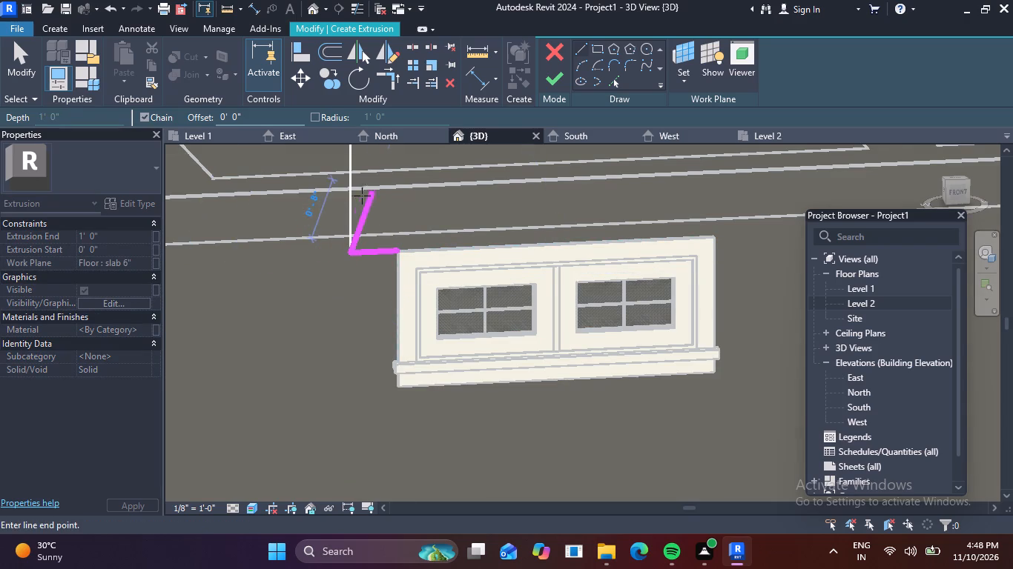
{"action": "key", "text": "6"}
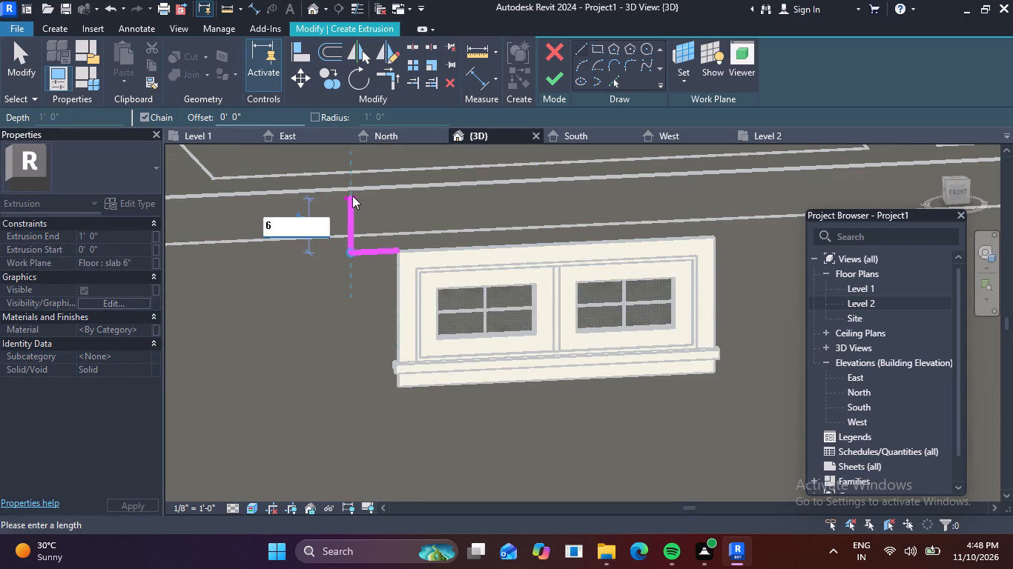
{"action": "key", "text": "shift+quotedbl"}
{"action": "key", "text": "Return"}
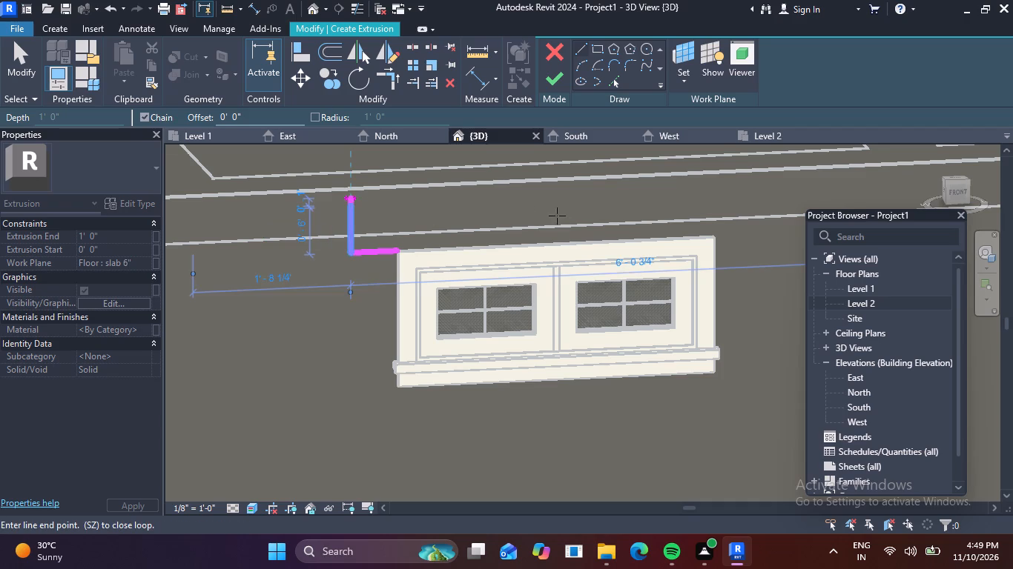
{"action": "key", "text": "Escape"}
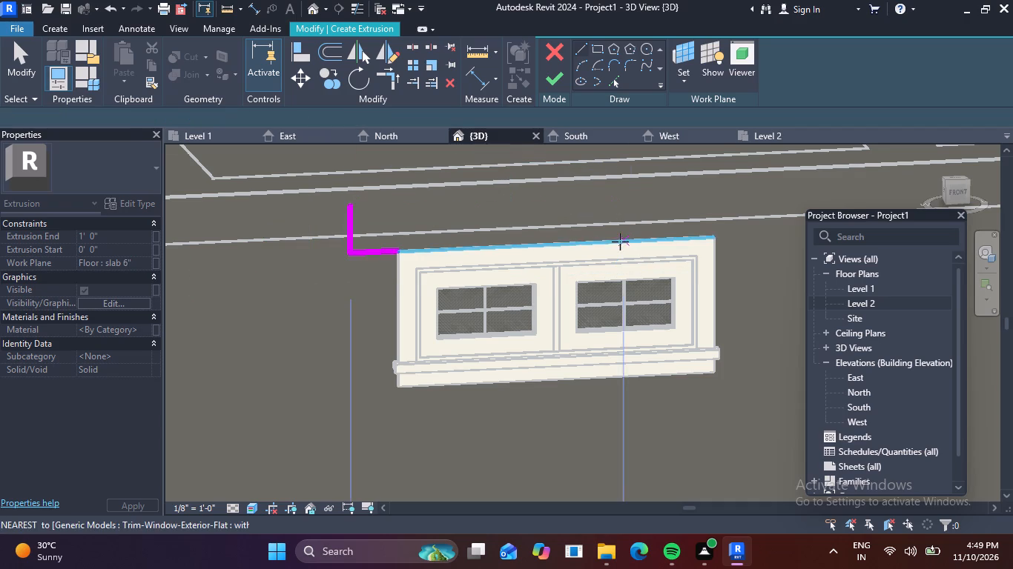
From the trim's upper-right corner, sketch a matching 6" line outward and a 6" line straight up.
{"action": "middle_click_drag", "start_coordinate": [601, 241], "coordinate": [484, 243]}
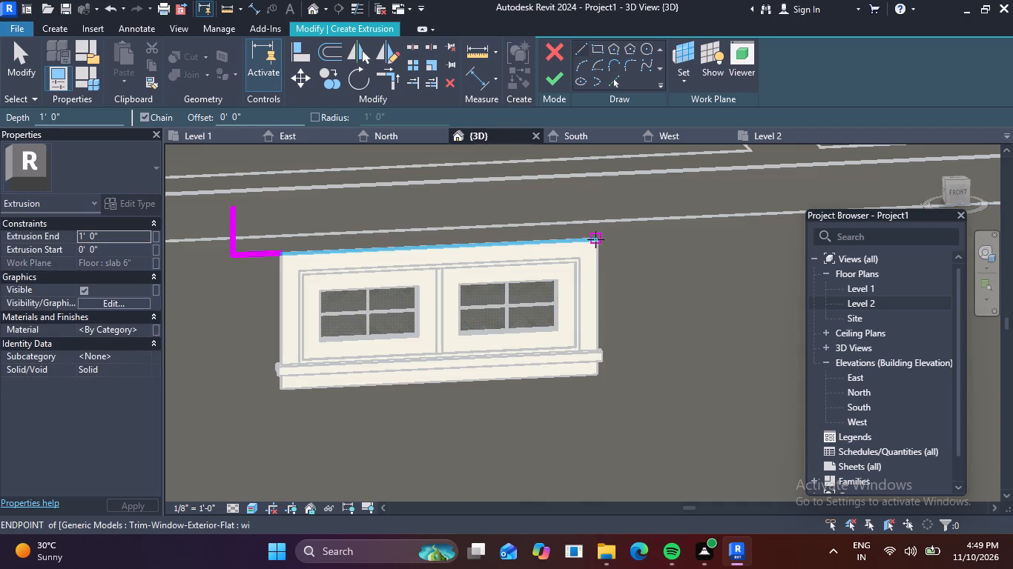
{"action": "left_click", "coordinate": [595, 239]}
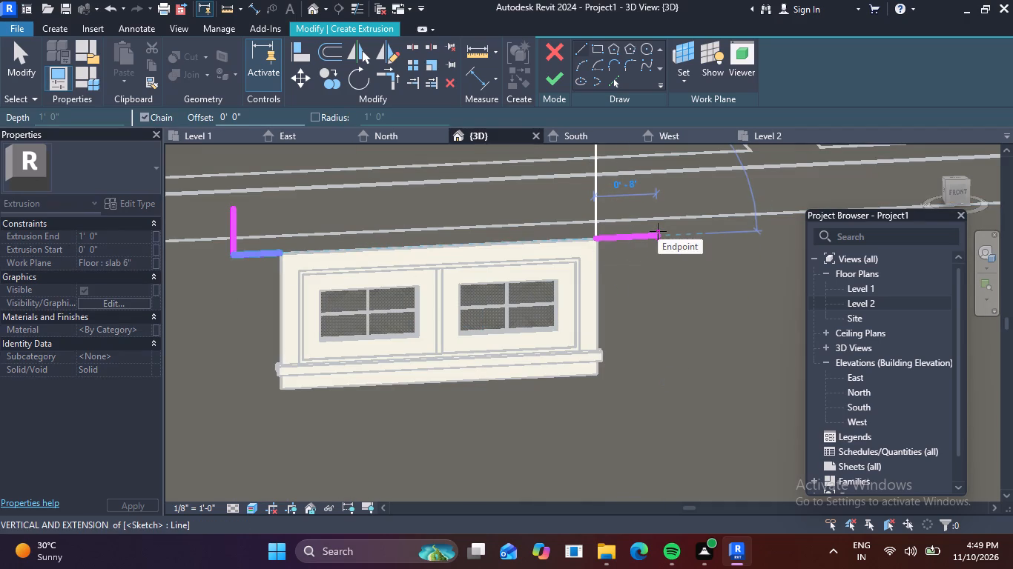
{"action": "key", "text": "6"}
{"action": "key", "text": "shift+quotedbl"}
{"action": "key", "text": "Return"}
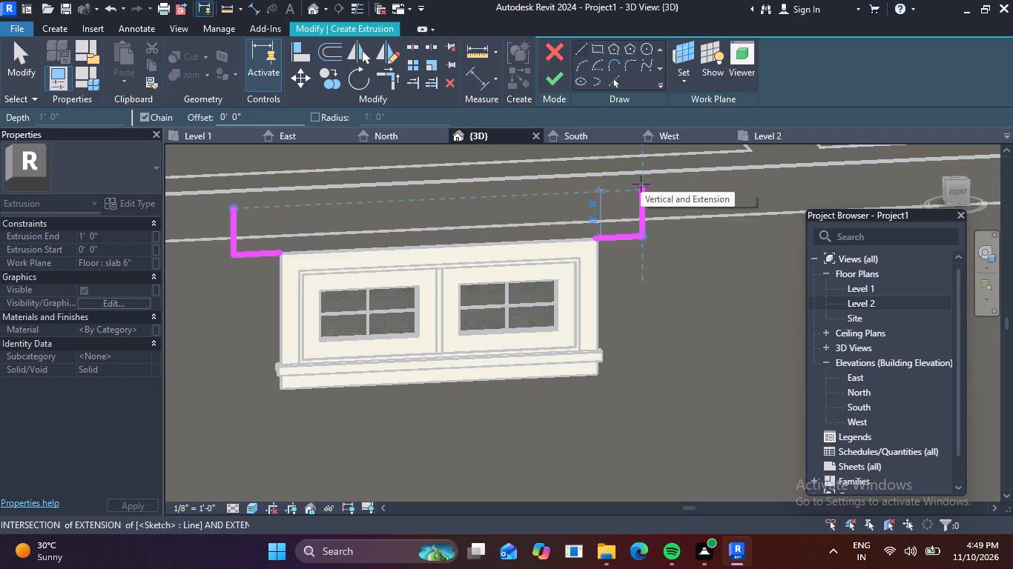
{"action": "key", "text": "6"}
{"action": "key", "text": "shift+quotedbl"}
{"action": "key", "text": "Return"}
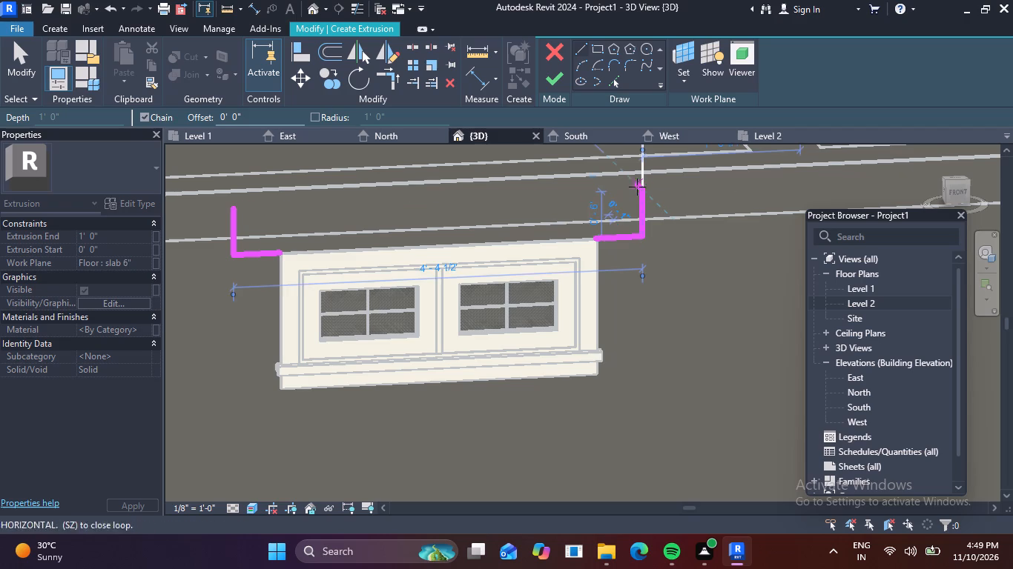
Close the slab profile with a top line and a bottom line along the window trim's head, and finish the extrusion sketch.
{"action": "left_click", "coordinate": [234, 202]}
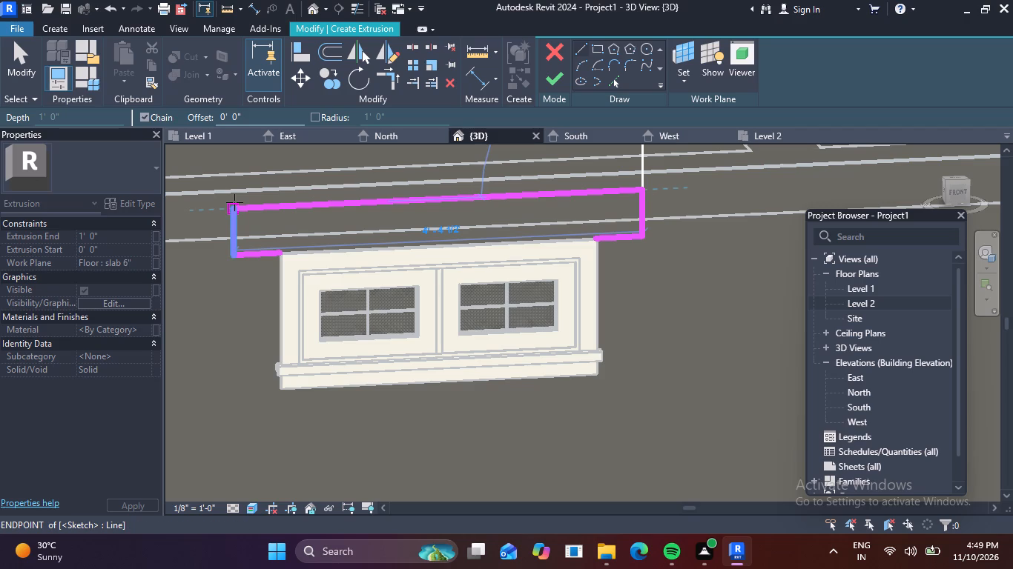
{"action": "scroll", "coordinate": [443, 260], "scroll_direction": "down", "scroll_amount": 3}
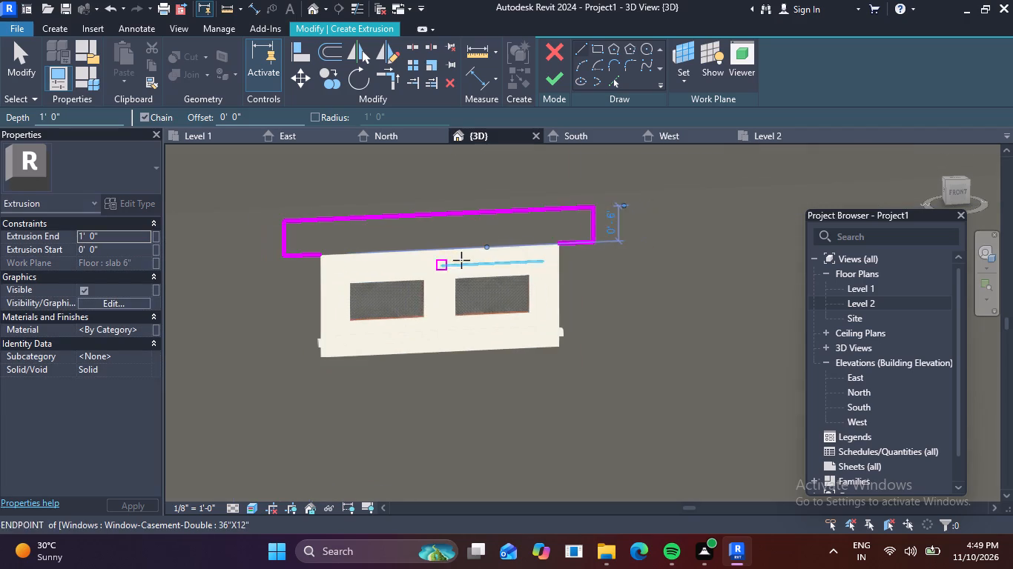
{"action": "scroll", "coordinate": [361, 265], "scroll_direction": "up", "scroll_amount": 4}
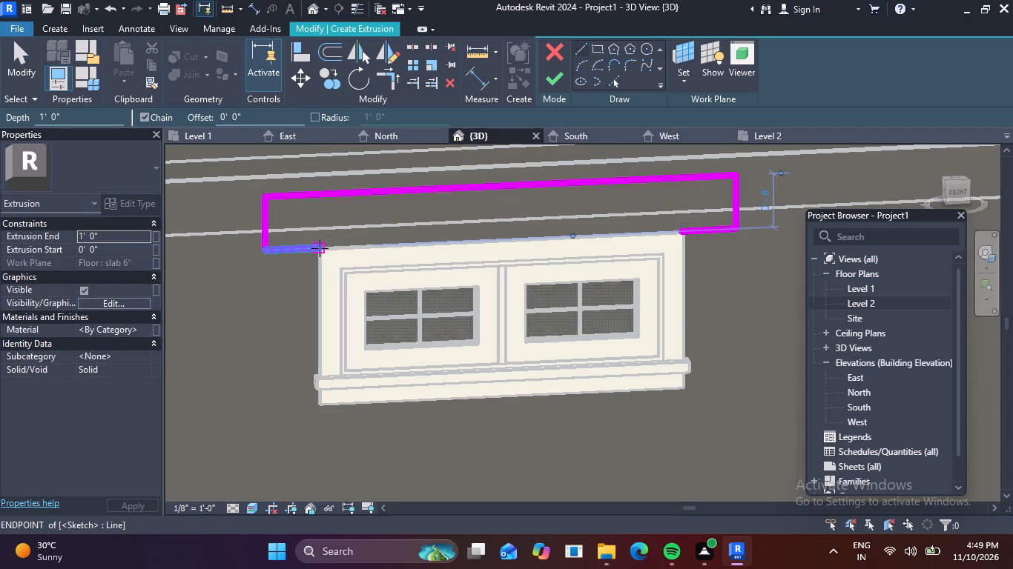
{"action": "left_click", "coordinate": [320, 248]}
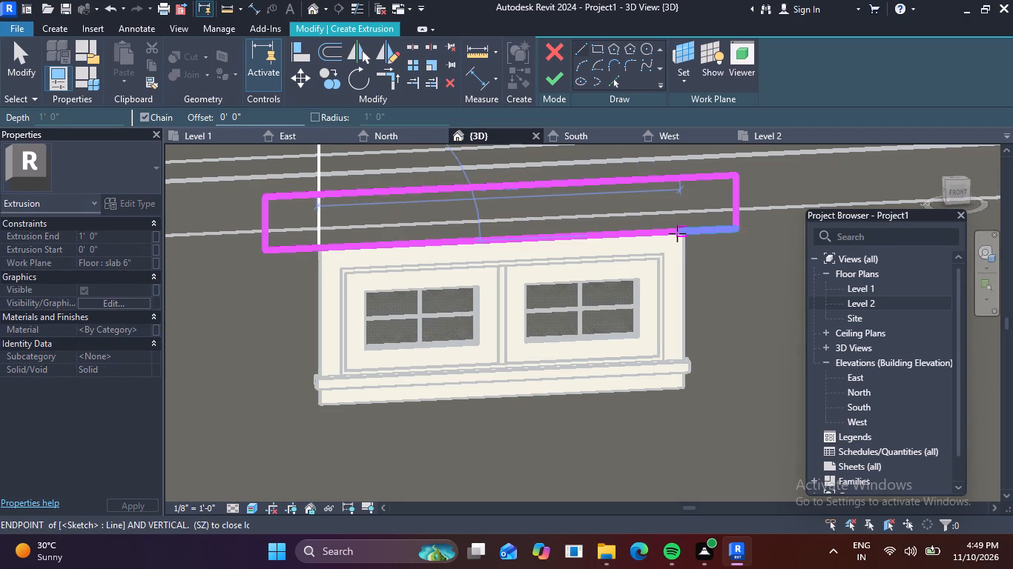
{"action": "left_click", "coordinate": [677, 233]}
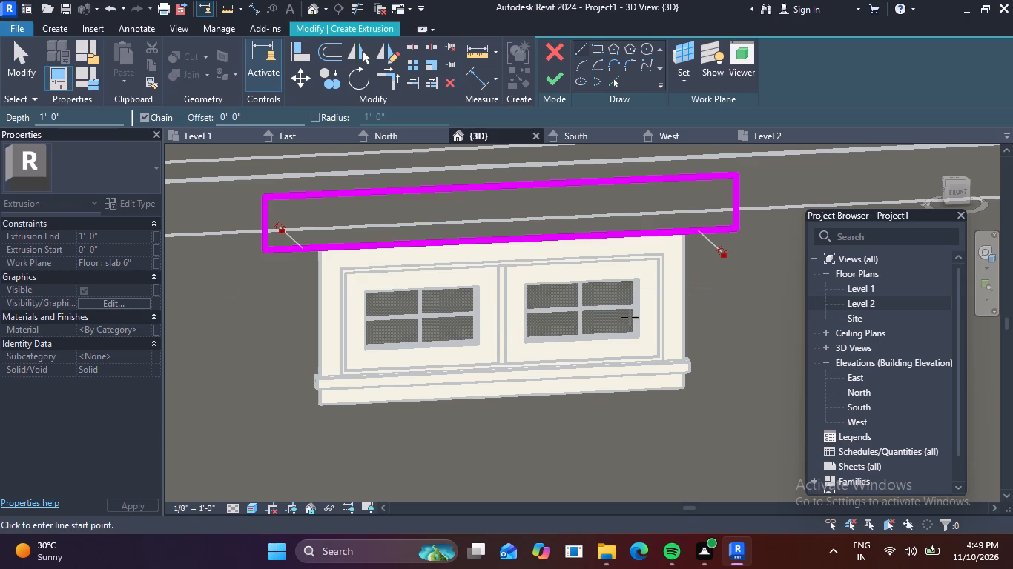
{"action": "key", "text": "Escape"}
{"action": "scroll", "coordinate": [710, 287], "scroll_direction": "down", "scroll_amount": 3}
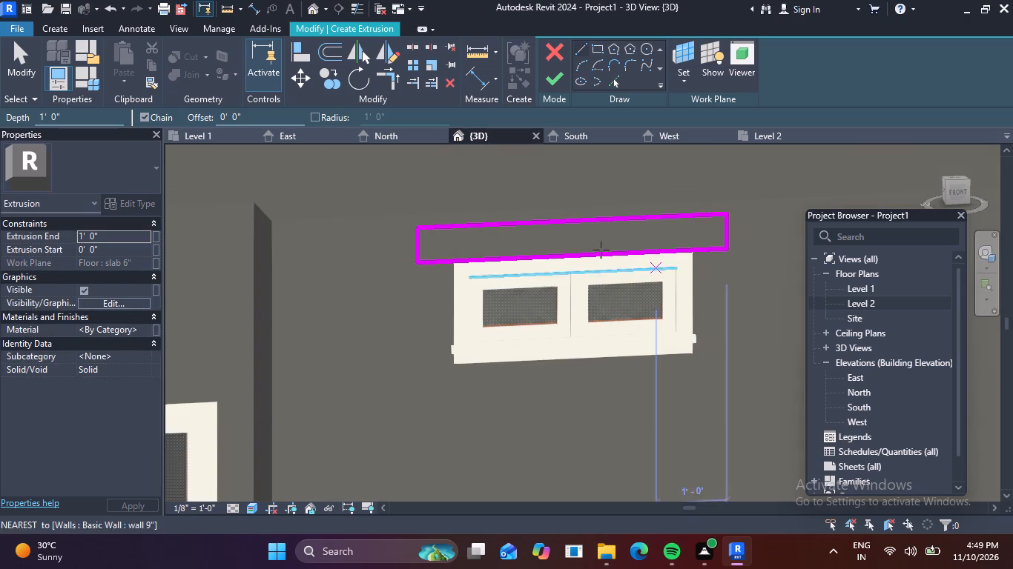
{"action": "left_click", "coordinate": [555, 75]}
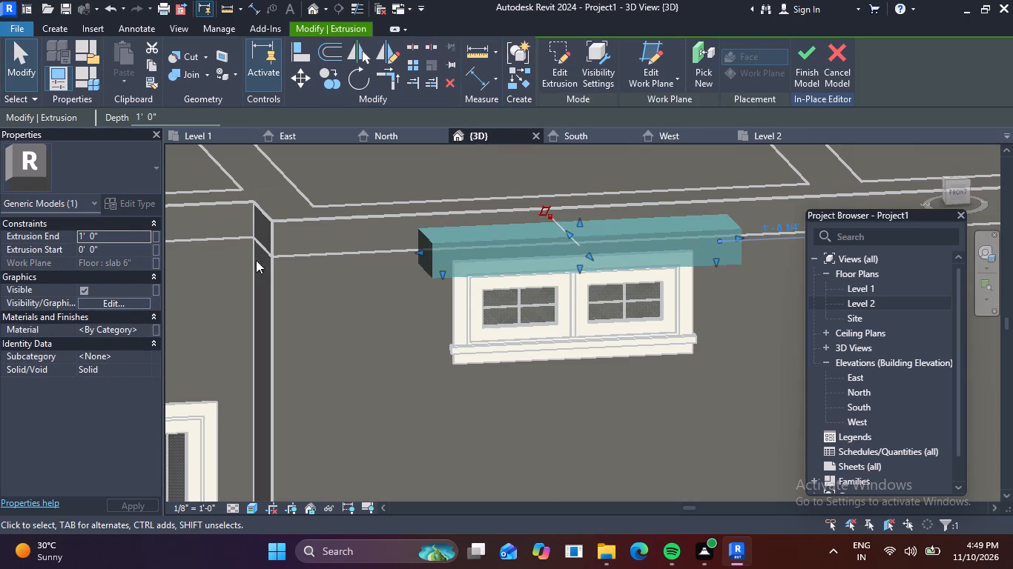
Set the slab's Extrusion End to 3'.
{"action": "left_click", "coordinate": [105, 230]}
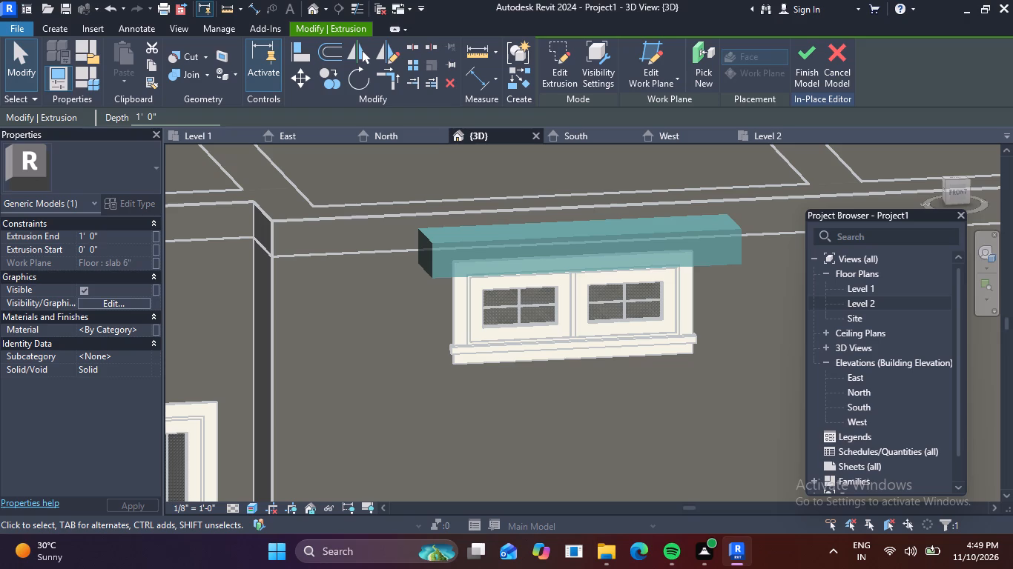
{"action": "key", "text": "BackSpace"}
{"action": "key", "text": "BackSpace"}
{"action": "key", "text": "BackSpace"}
{"action": "key", "text": "BackSpace"}
{"action": "key", "text": "BackSpace"}
{"action": "key", "text": "BackSpace"}
{"action": "key", "text": "BackSpace"}
{"action": "key", "text": "BackSpace"}
{"action": "key", "text": "BackSpace"}
{"action": "key", "text": "BackSpace"}
{"action": "key", "text": "BackSpace"}
{"action": "key", "text": "BackSpace"}
{"action": "key", "text": "BackSpace"}
{"action": "key", "text": "BackSpace"}
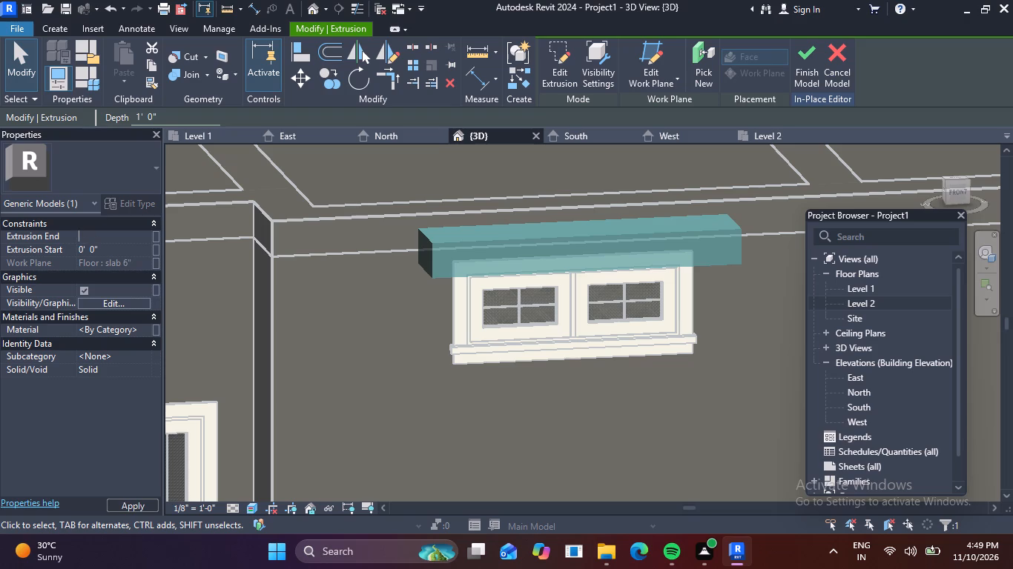
{"action": "type", "text": "3'"}
{"action": "key", "text": "Return"}
Check the slab's projection over the window from the side and finish the in-place model.
{"action": "scroll", "coordinate": [598, 427], "scroll_direction": "down", "scroll_amount": 1}
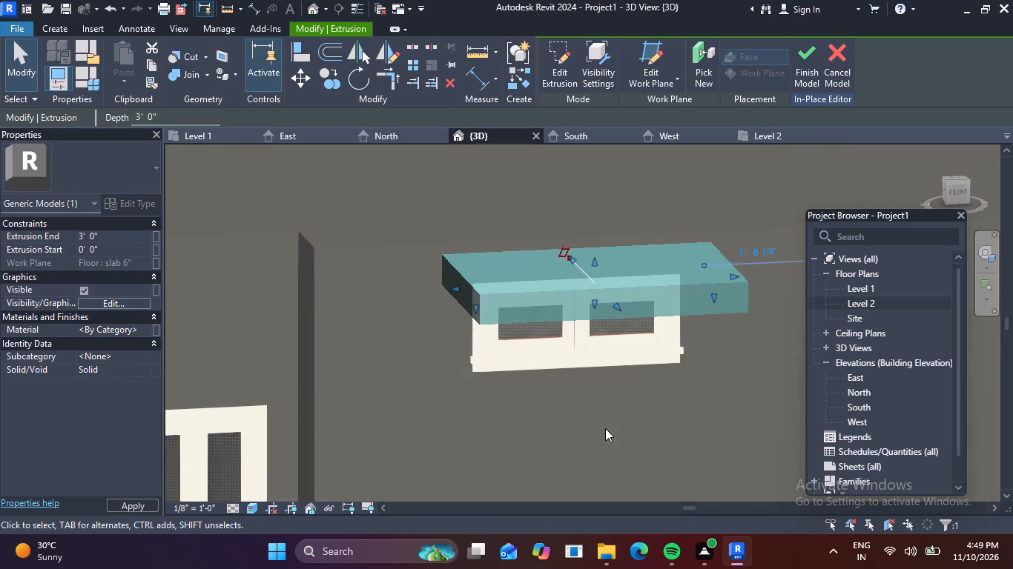
{"action": "middle_click_drag", "start_coordinate": [659, 423], "coordinate": [531, 436]}
{"action": "scroll", "coordinate": [676, 362], "scroll_direction": "down", "scroll_amount": 1}
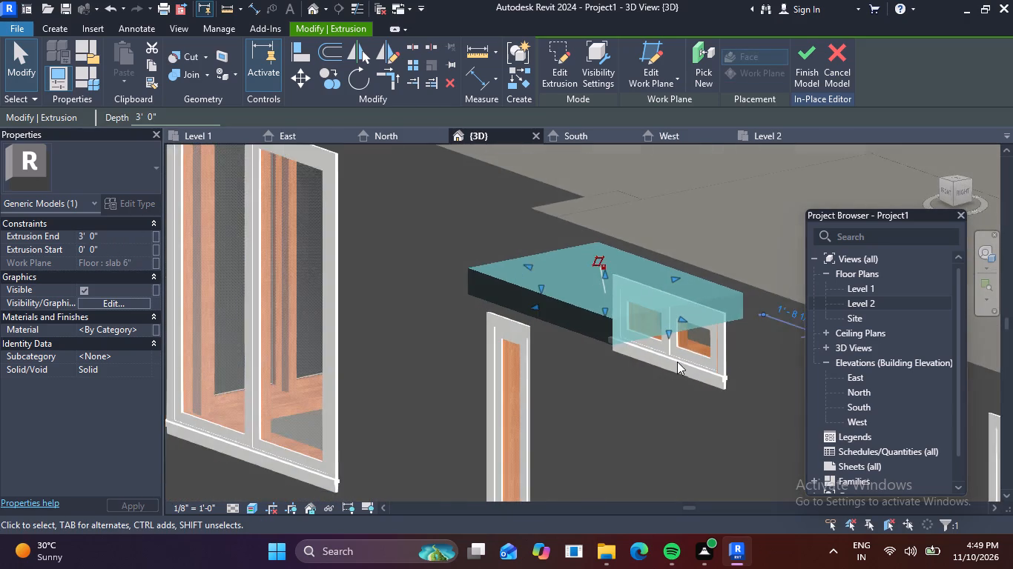
{"action": "scroll", "coordinate": [677, 362], "scroll_direction": "down", "scroll_amount": 1}
{"action": "middle_click_drag", "start_coordinate": [750, 344], "coordinate": [612, 308]}
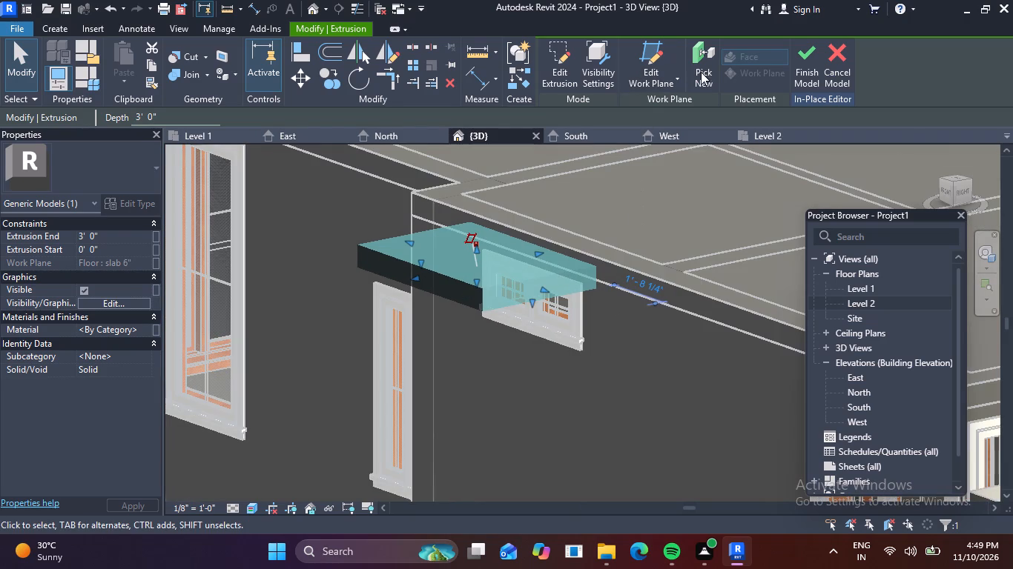
{"action": "left_click", "coordinate": [802, 54]}
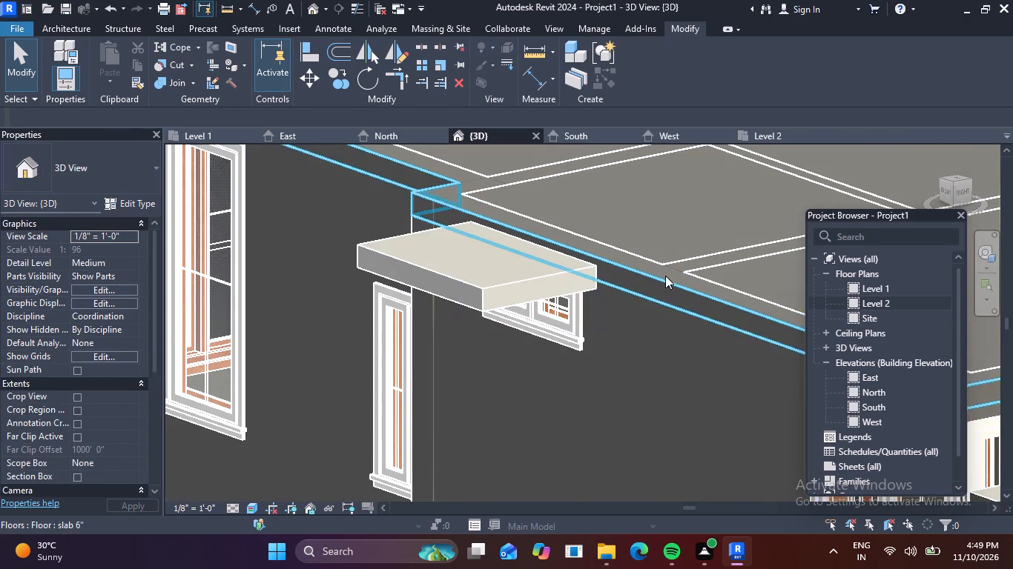
Reduce the projection of the slab above the small high window by pulling its front face back toward the wall.
{"action": "scroll", "coordinate": [663, 283], "scroll_direction": "down", "scroll_amount": 2}
{"action": "middle_click_drag", "start_coordinate": [624, 345], "coordinate": [682, 307], "text": "shift"}
{"action": "scroll", "coordinate": [685, 298], "scroll_direction": "down", "scroll_amount": 4}
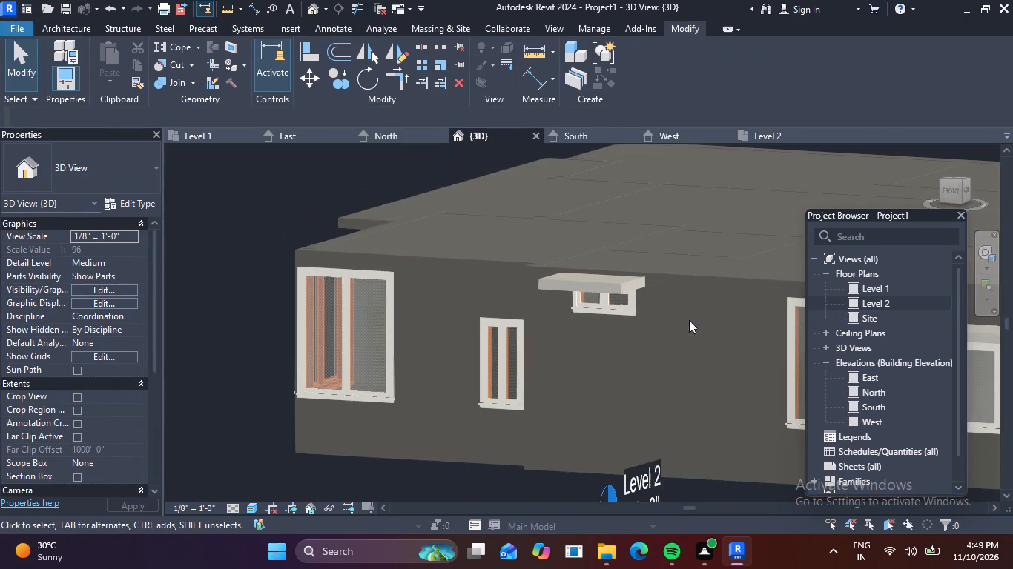
{"action": "middle_click_drag", "start_coordinate": [699, 325], "coordinate": [352, 274]}
{"action": "scroll", "coordinate": [554, 306], "scroll_direction": "down", "scroll_amount": 1}
{"action": "middle_click_drag", "start_coordinate": [554, 322], "coordinate": [521, 330], "text": "shift"}
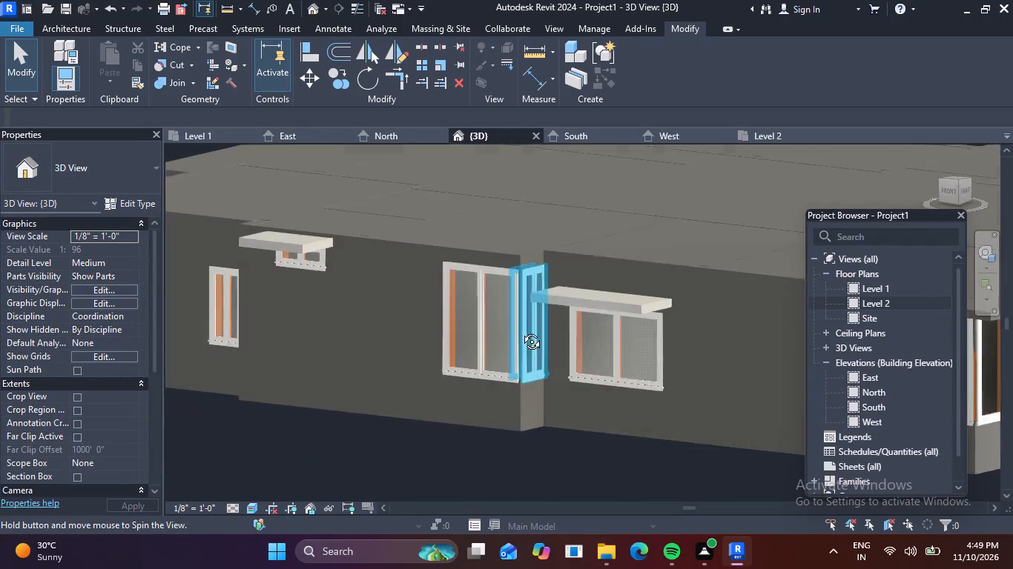
{"action": "middle_click_drag", "start_coordinate": [521, 330], "coordinate": [541, 316], "text": "shift"}
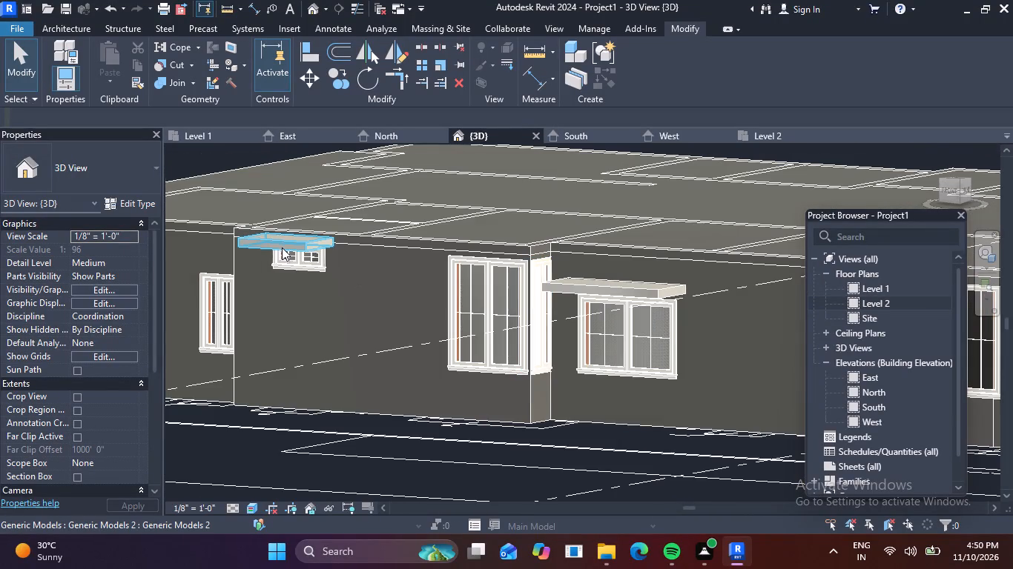
{"action": "left_click", "coordinate": [280, 246]}
{"action": "middle_click_drag", "start_coordinate": [334, 264], "coordinate": [412, 356]}
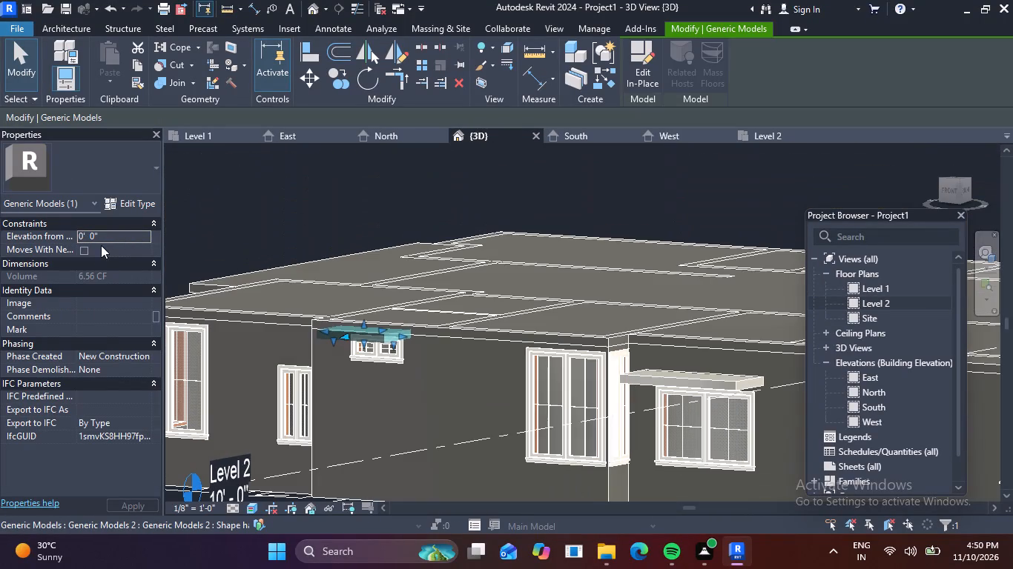
{"action": "scroll", "coordinate": [110, 236], "scroll_direction": "up", "scroll_amount": 4}
{"action": "scroll", "coordinate": [349, 336], "scroll_direction": "up", "scroll_amount": 5}
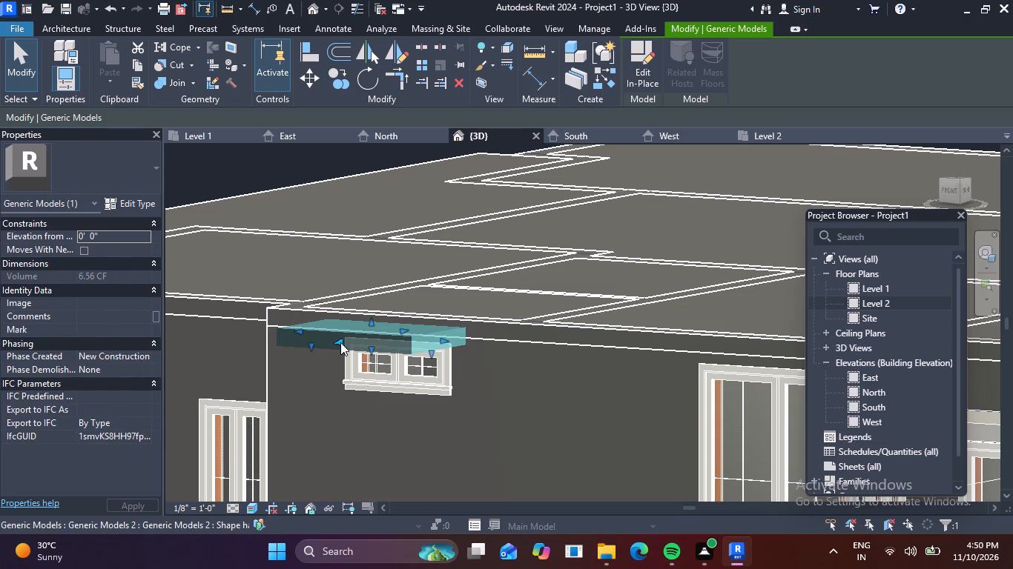
{"action": "left_click_drag", "start_coordinate": [340, 342], "coordinate": [363, 336]}
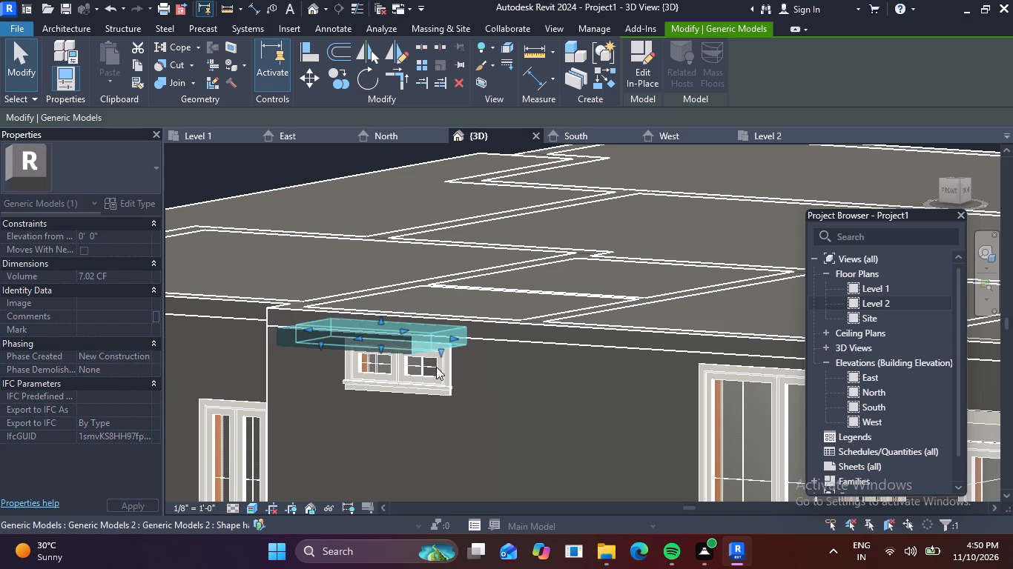
{"action": "key", "text": "Escape"}
Start a new in-place model in the Generic Models category for the corner window's slab, keeping the default name.
{"action": "scroll", "coordinate": [473, 379], "scroll_direction": "down", "scroll_amount": 2}
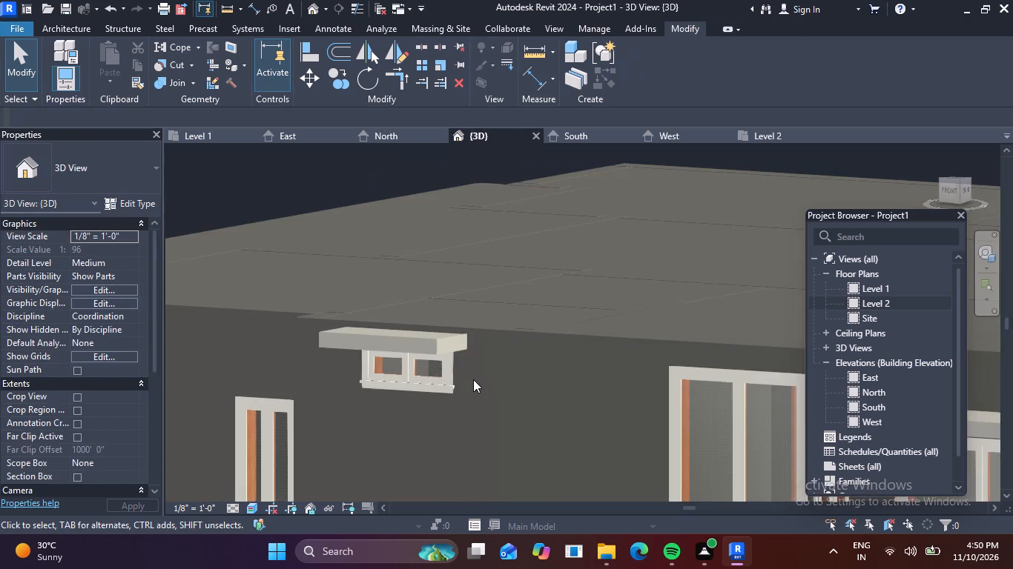
{"action": "middle_click_drag", "start_coordinate": [489, 411], "coordinate": [435, 415]}
{"action": "middle_click_drag", "start_coordinate": [473, 428], "coordinate": [463, 430], "text": "shift"}
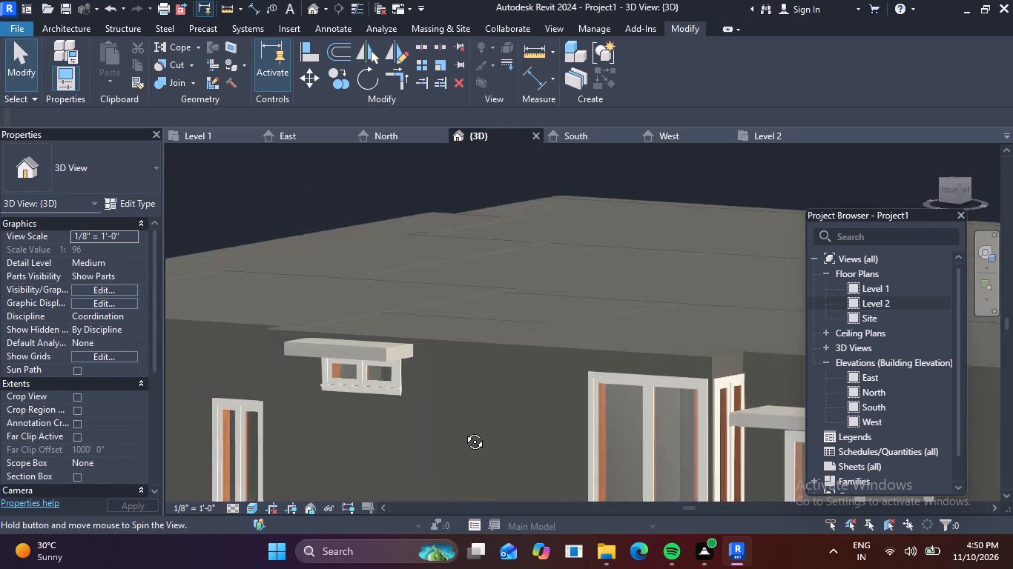
{"action": "middle_click_drag", "start_coordinate": [463, 430], "coordinate": [443, 433], "text": "shift"}
{"action": "scroll", "coordinate": [598, 401], "scroll_direction": "up", "scroll_amount": 2}
{"action": "middle_click_drag", "start_coordinate": [652, 379], "coordinate": [610, 369]}
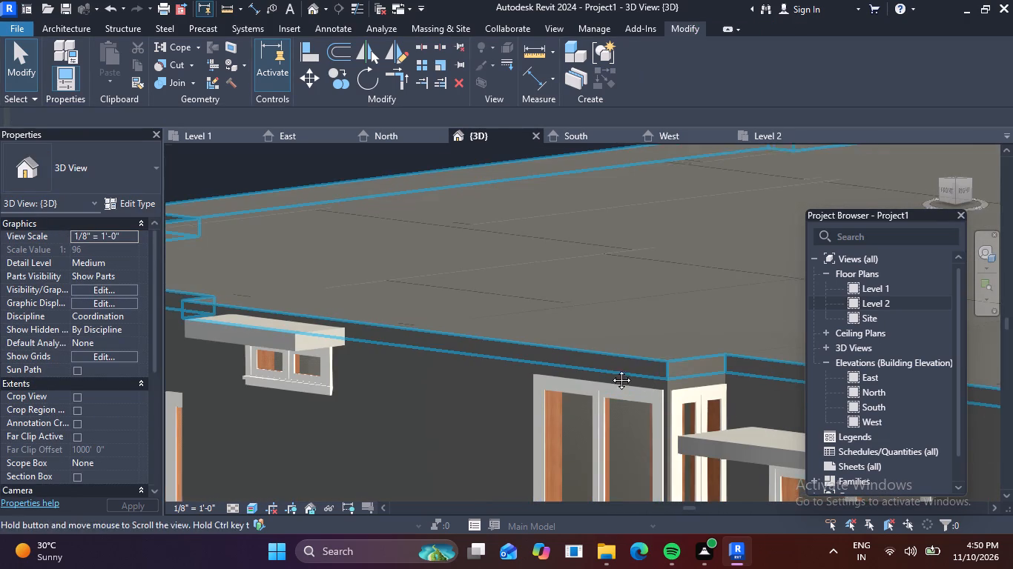
{"action": "middle_click_drag", "start_coordinate": [610, 369], "coordinate": [597, 364]}
{"action": "left_click", "coordinate": [75, 30]}
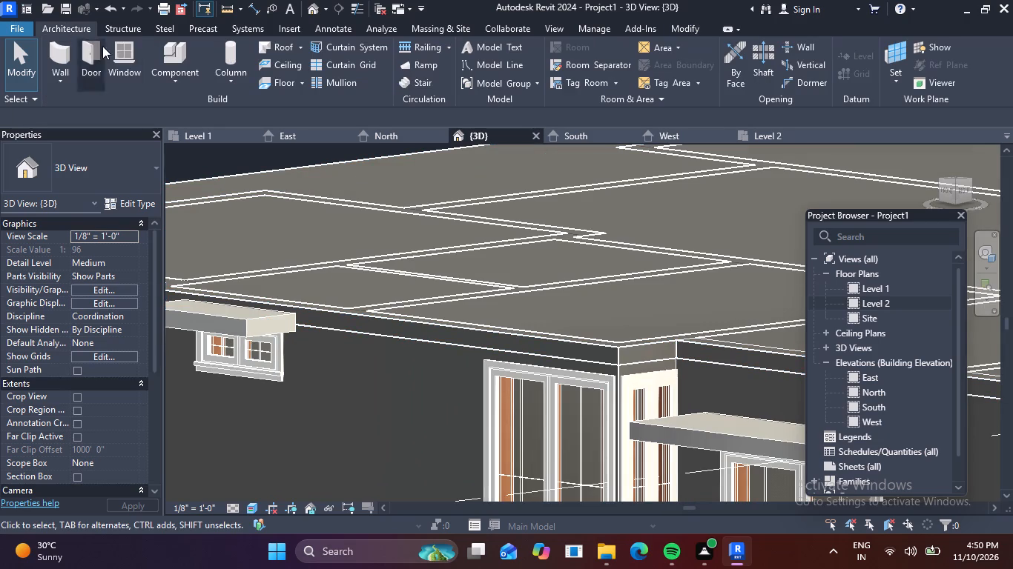
{"action": "left_click", "coordinate": [184, 81]}
{"action": "left_click", "coordinate": [205, 138]}
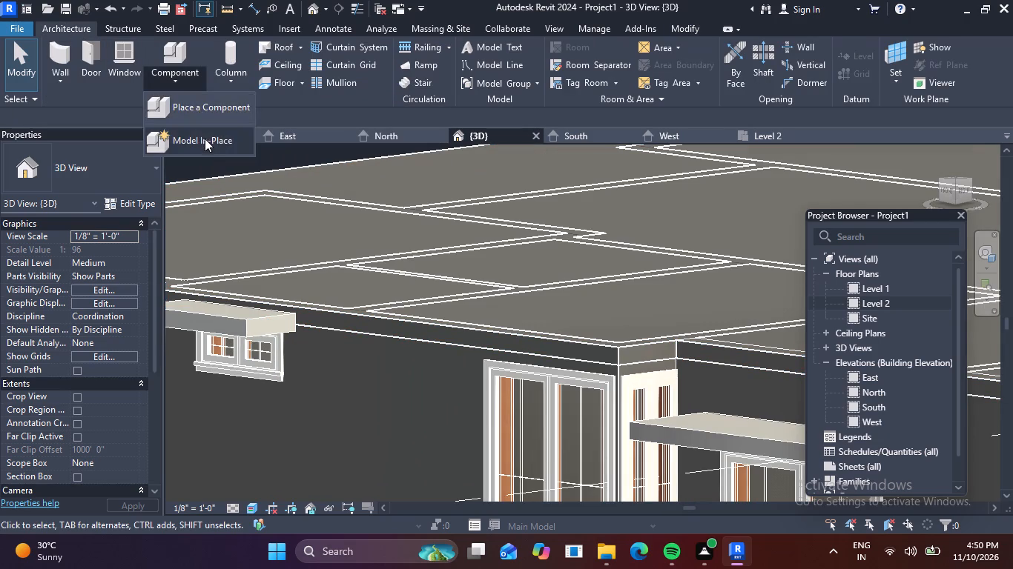
{"action": "scroll", "coordinate": [495, 229], "scroll_direction": "down", "scroll_amount": 9}
{"action": "scroll", "coordinate": [450, 268], "scroll_direction": "down", "scroll_amount": 4}
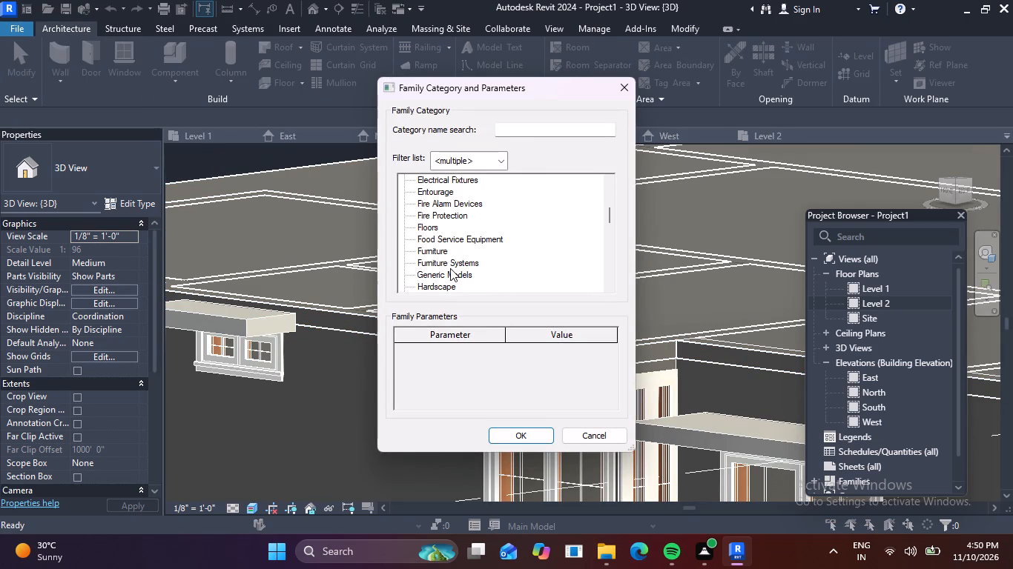
{"action": "scroll", "coordinate": [438, 218], "scroll_direction": "up", "scroll_amount": 1}
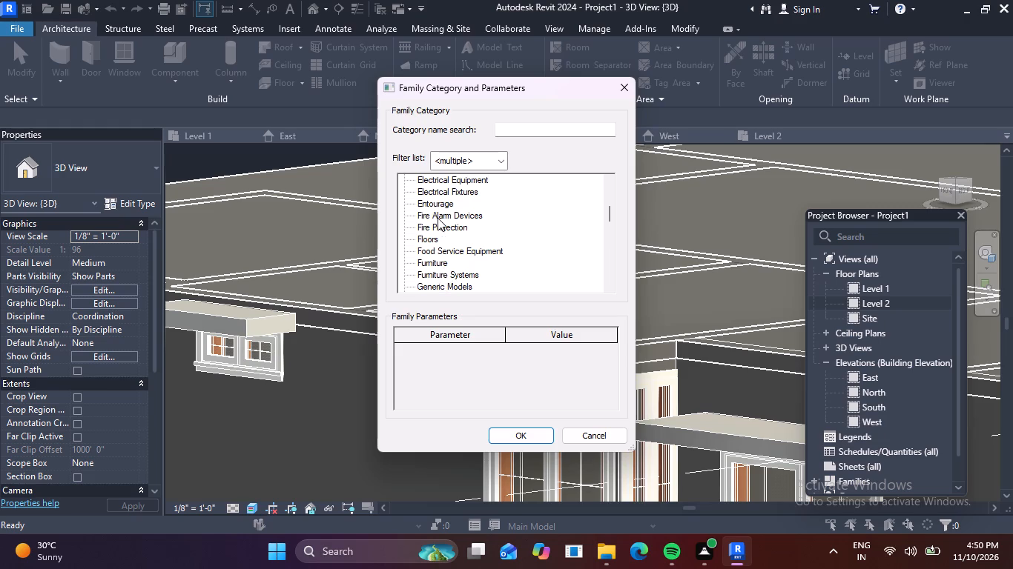
{"action": "scroll", "coordinate": [438, 218], "scroll_direction": "up", "scroll_amount": 2}
{"action": "scroll", "coordinate": [438, 215], "scroll_direction": "down", "scroll_amount": 7}
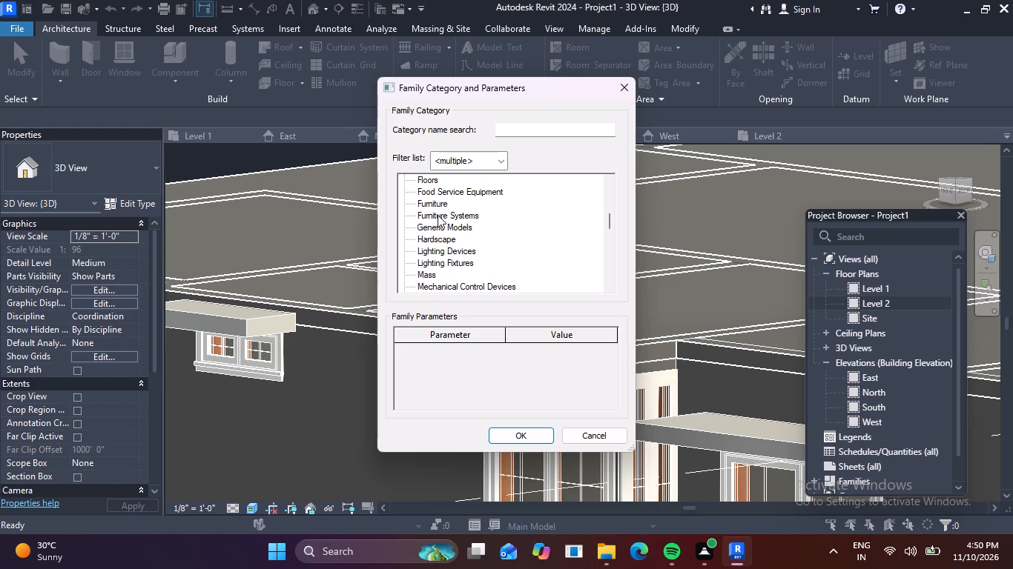
{"action": "left_click", "coordinate": [438, 227]}
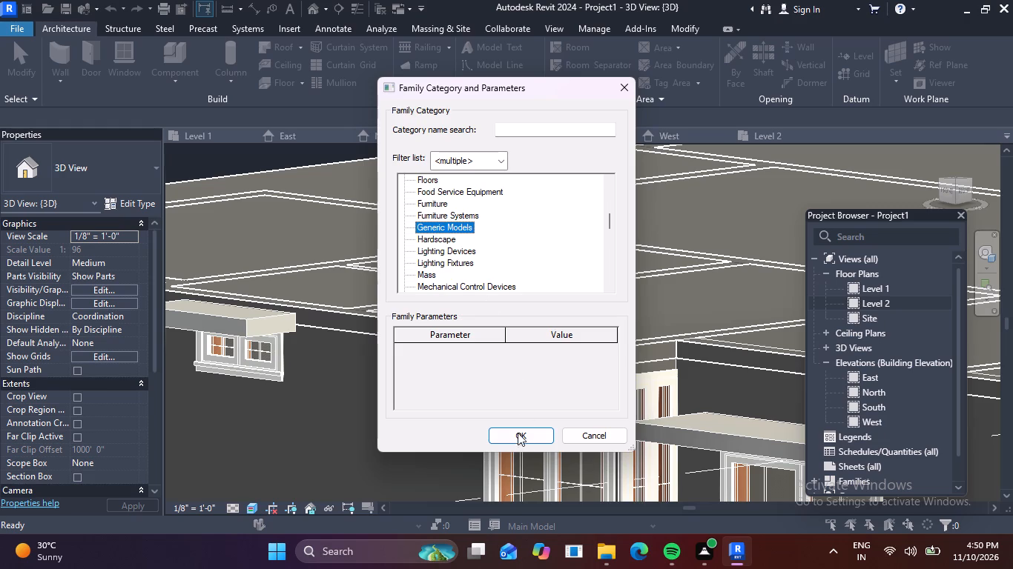
{"action": "left_click", "coordinate": [521, 440]}
{"action": "left_click", "coordinate": [522, 299]}
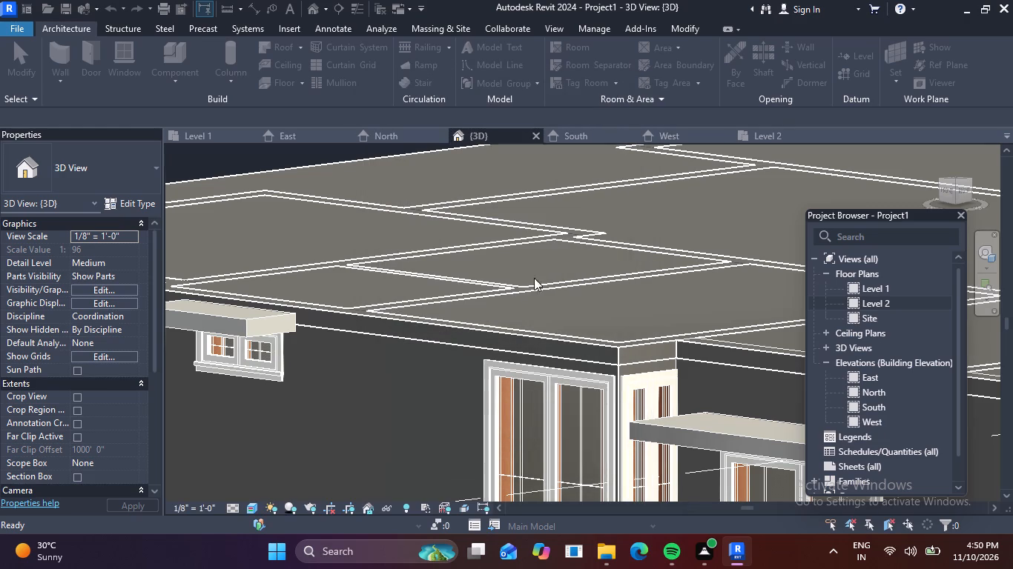
Start an extrusion and set its work plane by picking the 6" floor slab's plane above the corner window.
{"action": "left_click", "coordinate": [123, 61]}
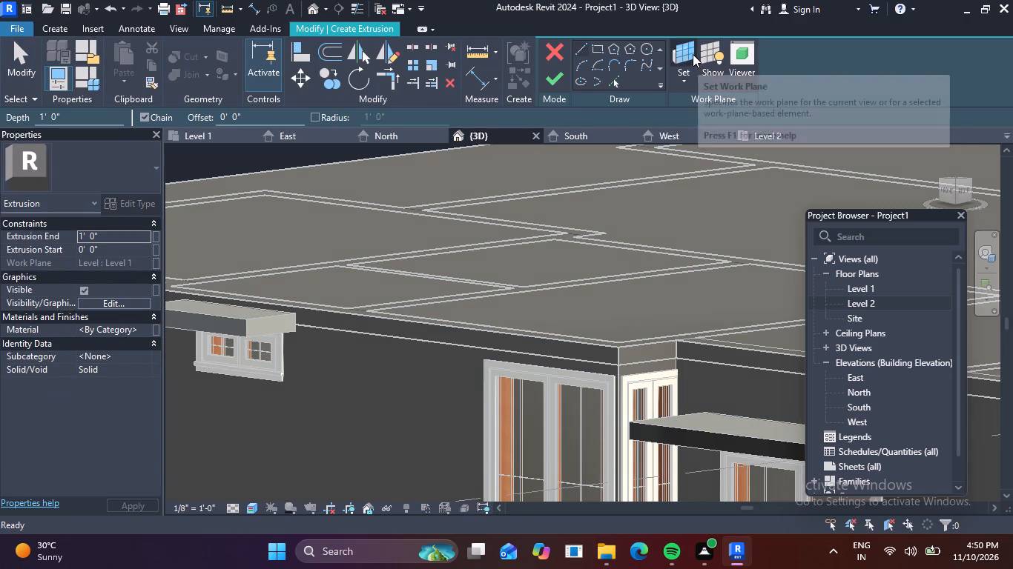
{"action": "left_click", "coordinate": [693, 54]}
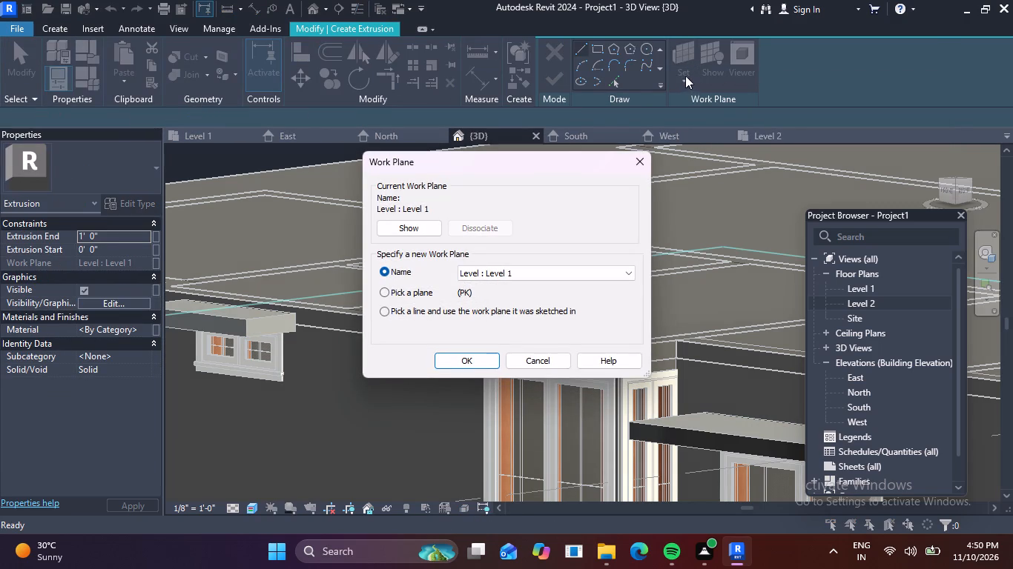
{"action": "left_click", "coordinate": [383, 290]}
{"action": "left_click", "coordinate": [478, 357]}
{"action": "middle_click_drag", "start_coordinate": [673, 364], "coordinate": [573, 317]}
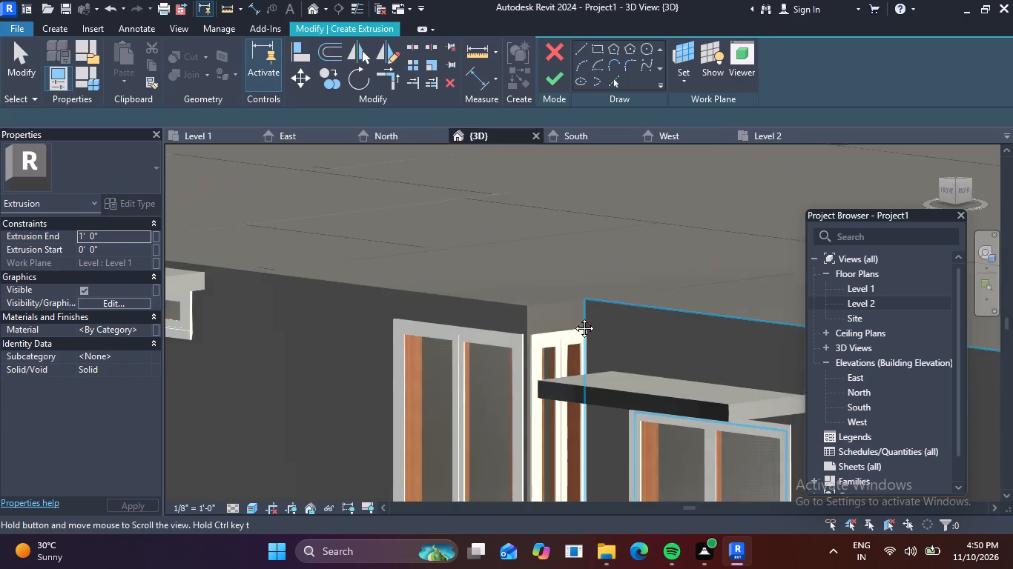
{"action": "middle_click_drag", "start_coordinate": [573, 317], "coordinate": [568, 311]}
{"action": "scroll", "coordinate": [490, 326], "scroll_direction": "up", "scroll_amount": 3}
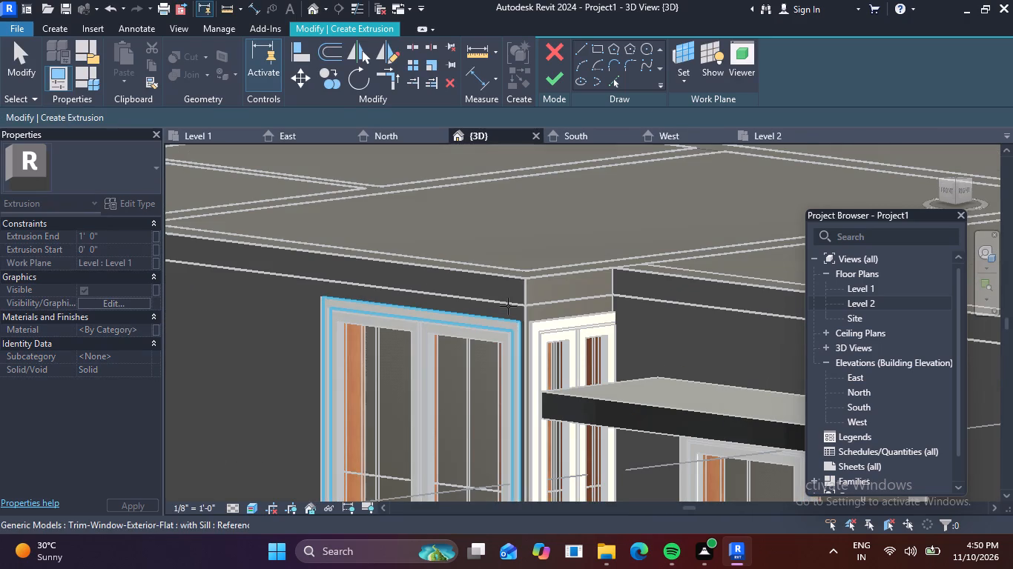
{"action": "left_click", "coordinate": [508, 306]}
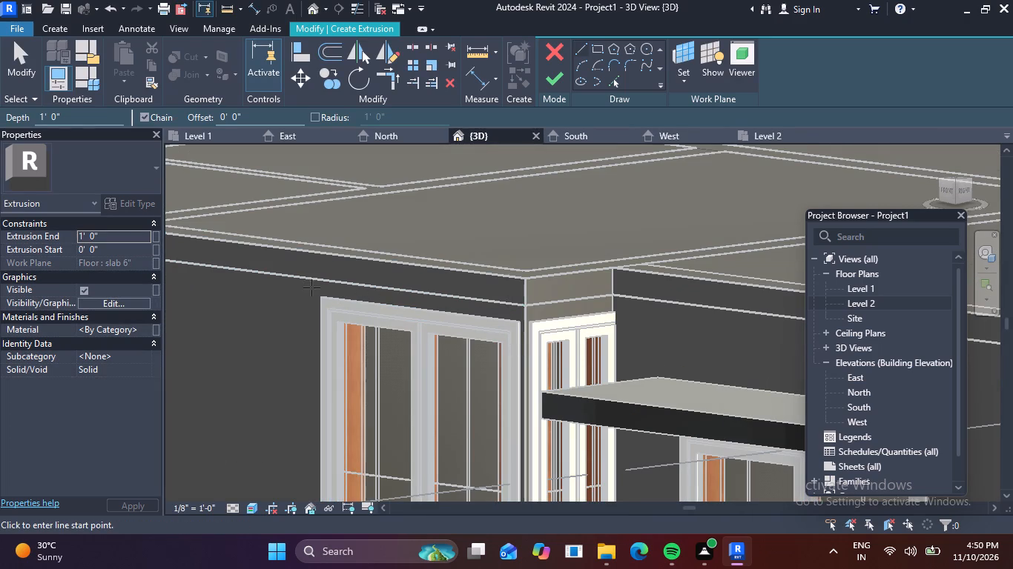
Sketch a line about 5'-1" along the front window trim's head to the corner, and about 2'-3" along the adjoining side window.
{"action": "scroll", "coordinate": [317, 294], "scroll_direction": "up", "scroll_amount": 3}
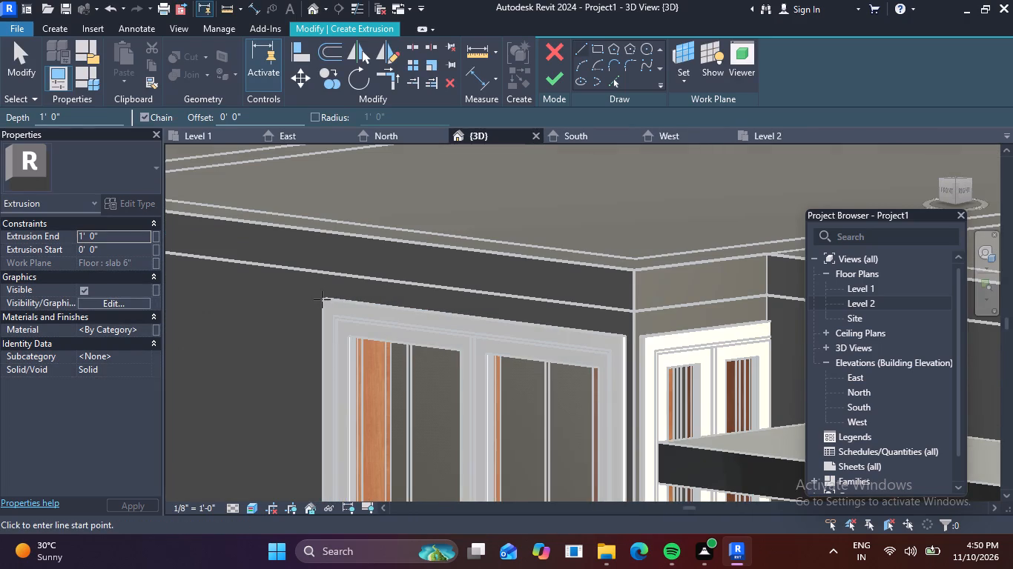
{"action": "left_click", "coordinate": [322, 299]}
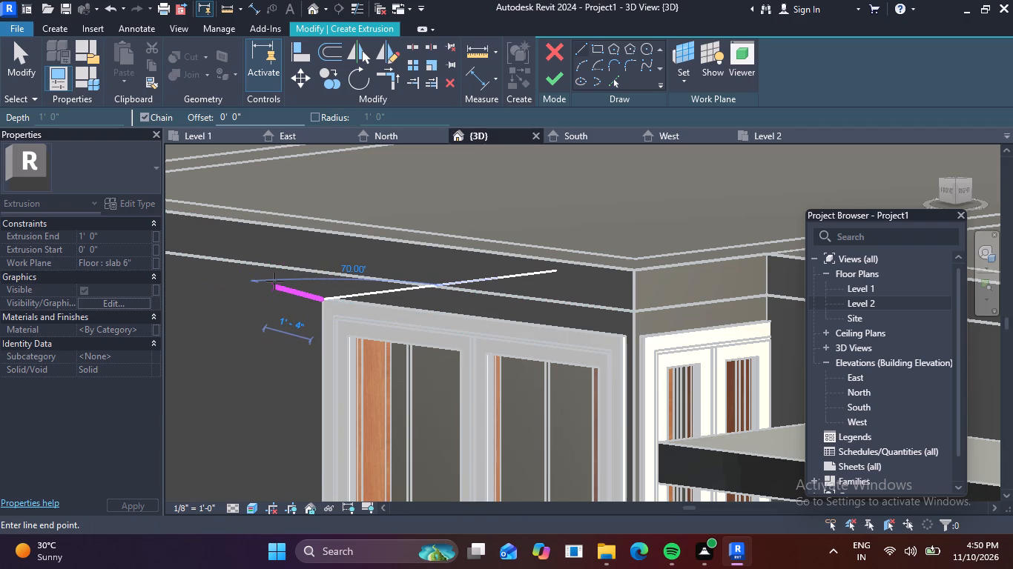
{"action": "scroll", "coordinate": [393, 342], "scroll_direction": "down", "scroll_amount": 2}
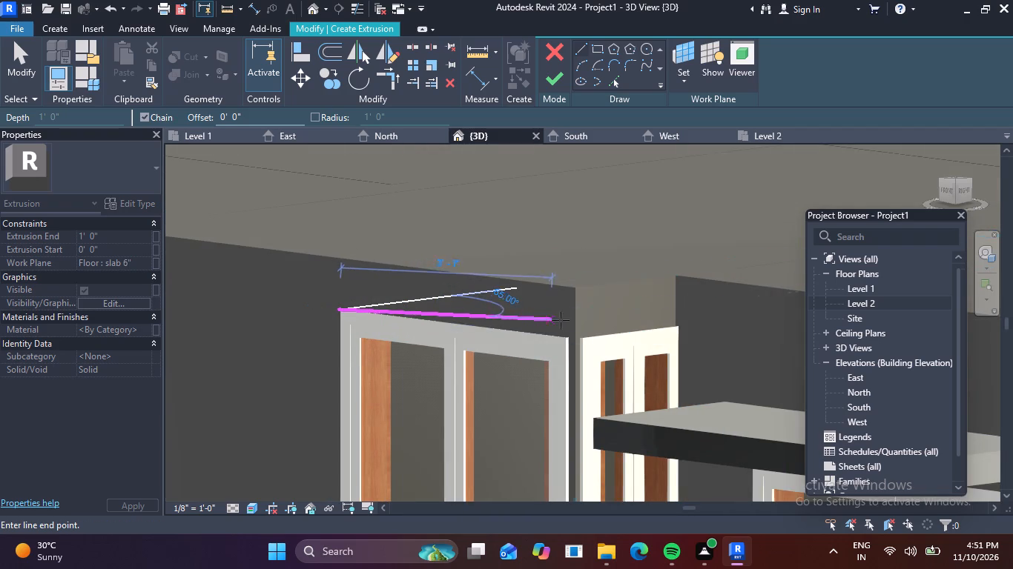
{"action": "scroll", "coordinate": [567, 336], "scroll_direction": "up", "scroll_amount": 3}
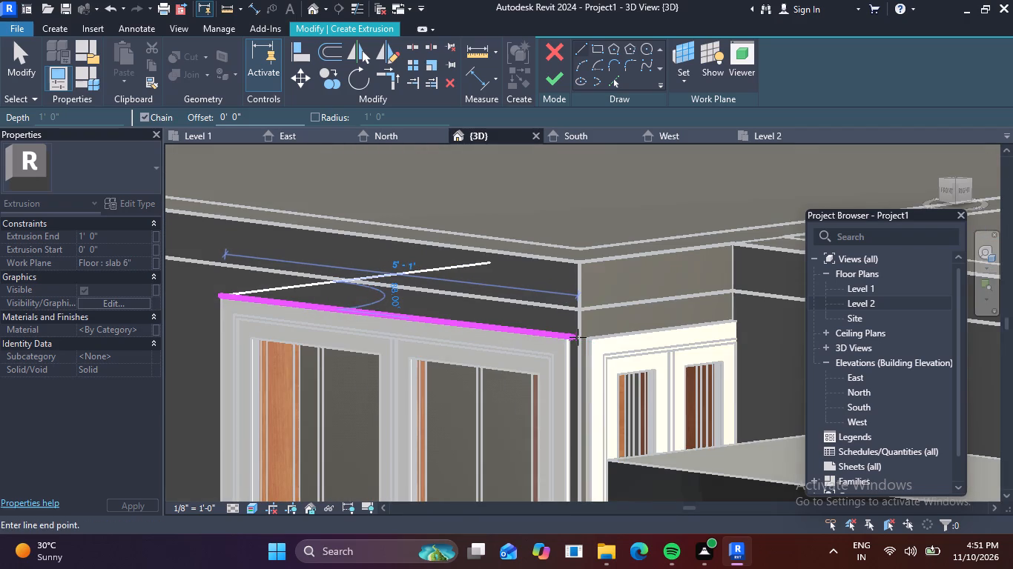
{"action": "left_click", "coordinate": [578, 337]}
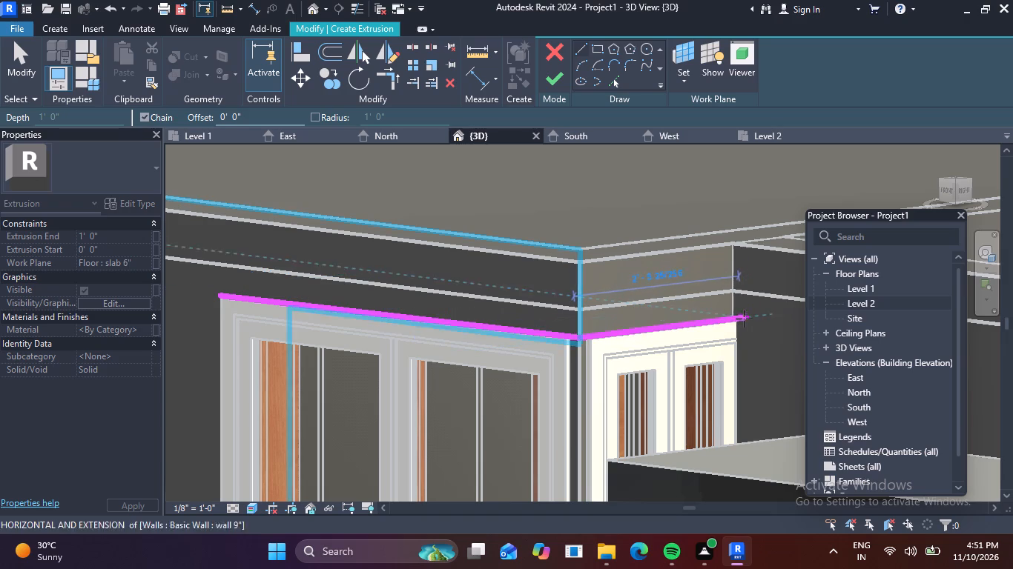
{"action": "scroll", "coordinate": [730, 321], "scroll_direction": "up", "scroll_amount": 4}
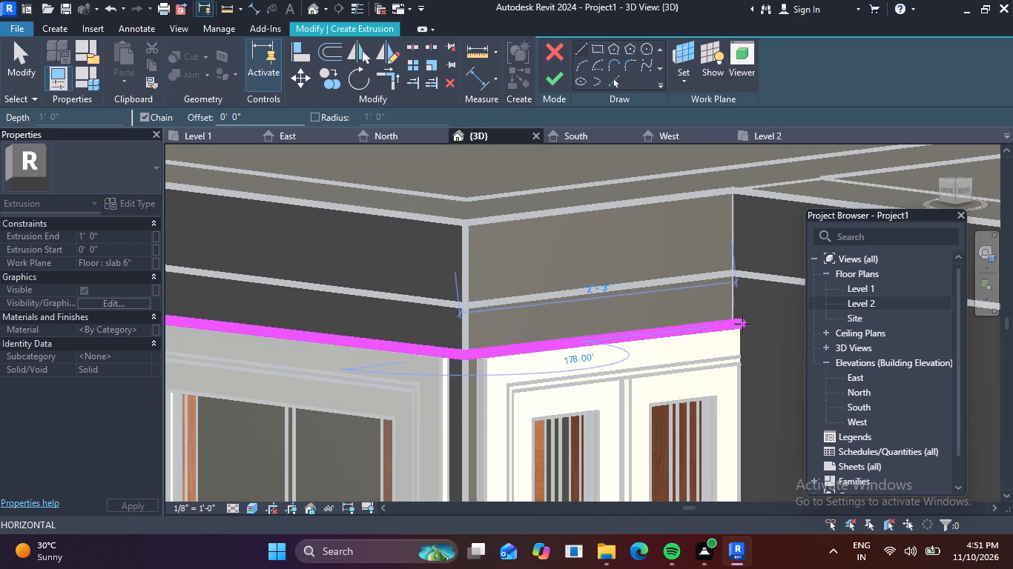
{"action": "scroll", "coordinate": [733, 324], "scroll_direction": "up", "scroll_amount": 6}
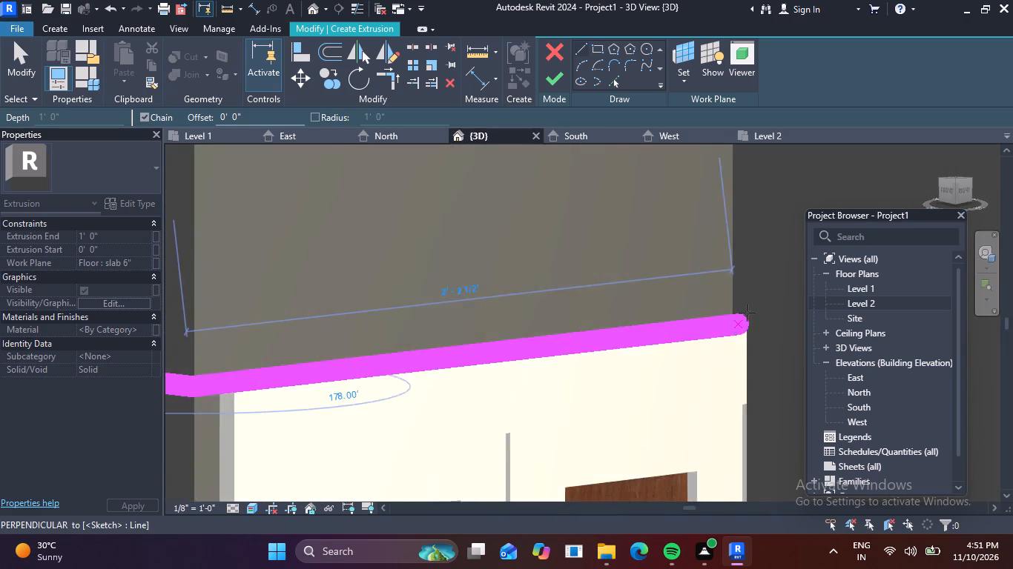
{"action": "scroll", "coordinate": [747, 313], "scroll_direction": "up", "scroll_amount": 4}
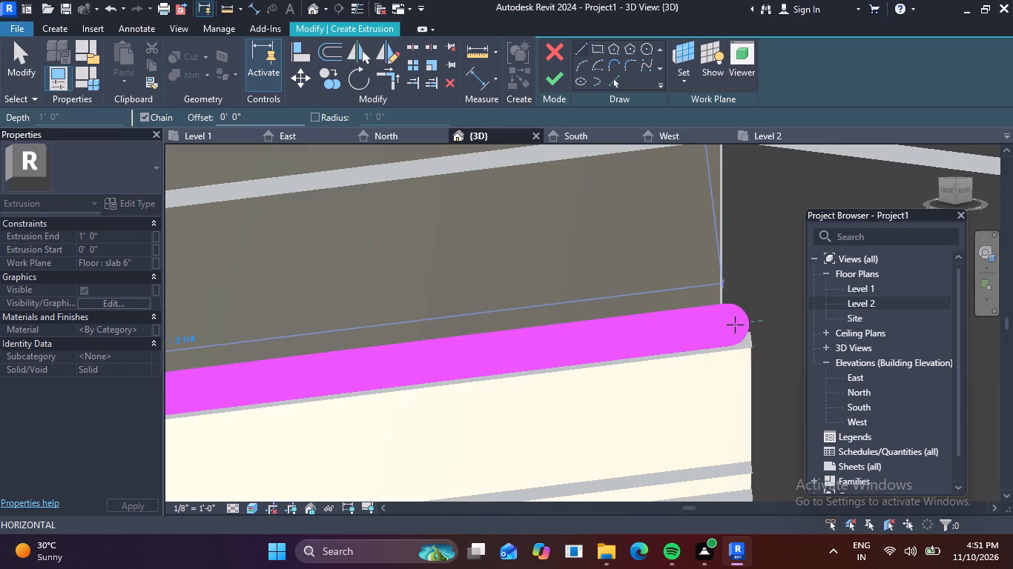
{"action": "left_click", "coordinate": [735, 325]}
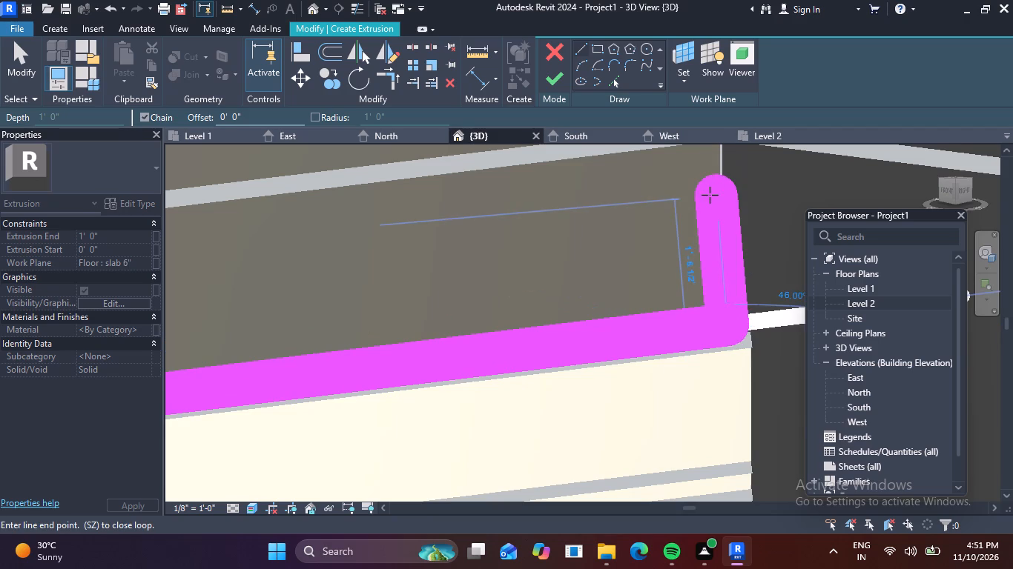
Continue the slab sketch with a 6" line from the far end of the side window's line.
{"action": "scroll", "coordinate": [710, 195], "scroll_direction": "down", "scroll_amount": 2}
{"action": "middle_click_drag", "start_coordinate": [710, 209], "coordinate": [713, 289]}
{"action": "scroll", "coordinate": [713, 289], "scroll_direction": "down", "scroll_amount": 4}
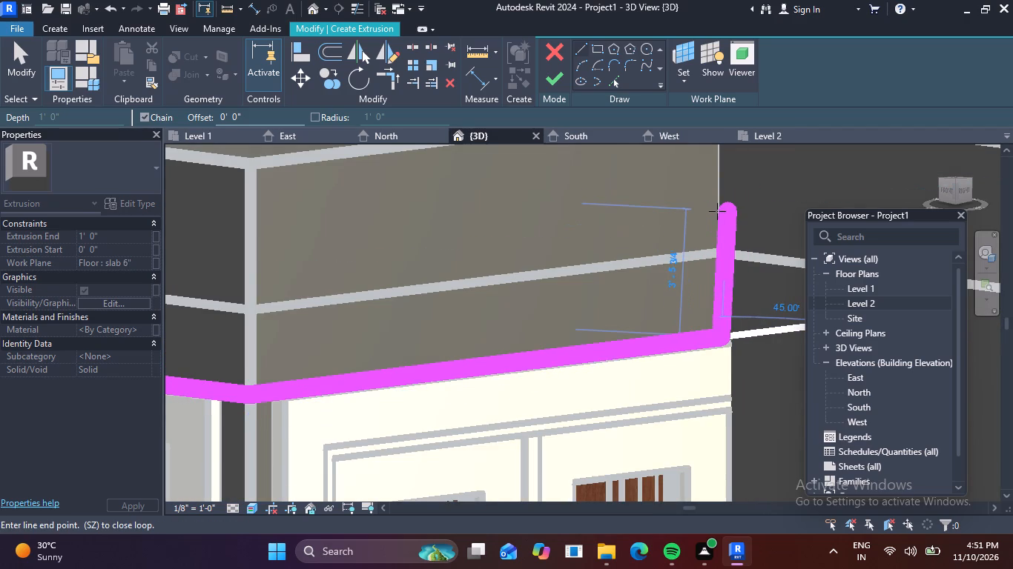
{"action": "key", "text": "6"}
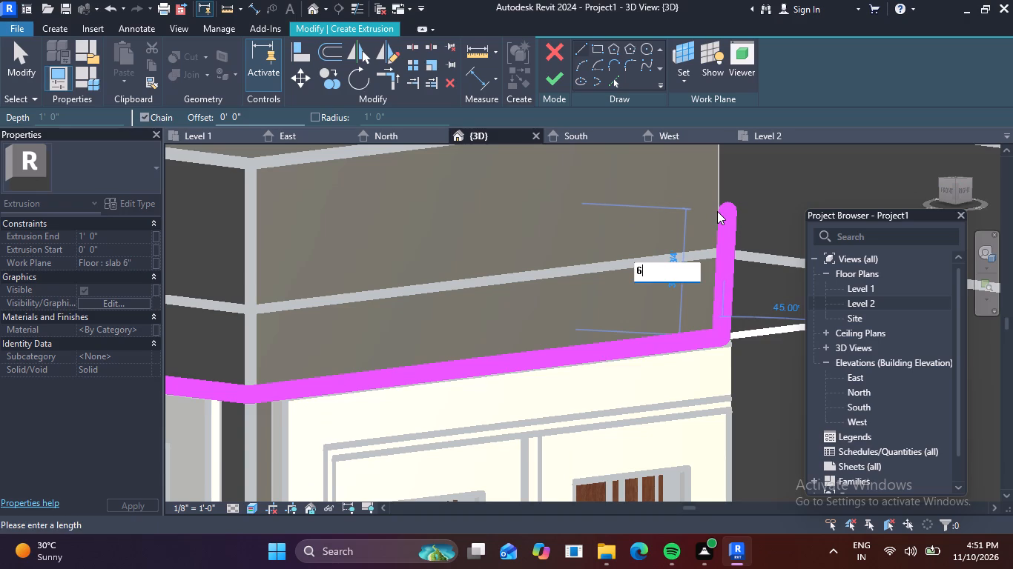
{"action": "key", "text": "shift+quotedbl"}
{"action": "key", "text": "Return"}
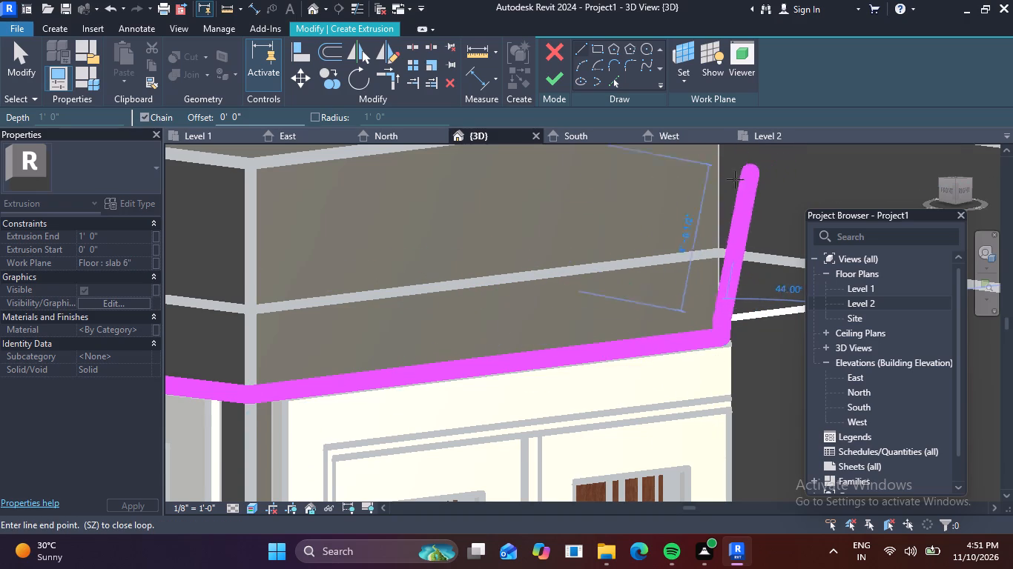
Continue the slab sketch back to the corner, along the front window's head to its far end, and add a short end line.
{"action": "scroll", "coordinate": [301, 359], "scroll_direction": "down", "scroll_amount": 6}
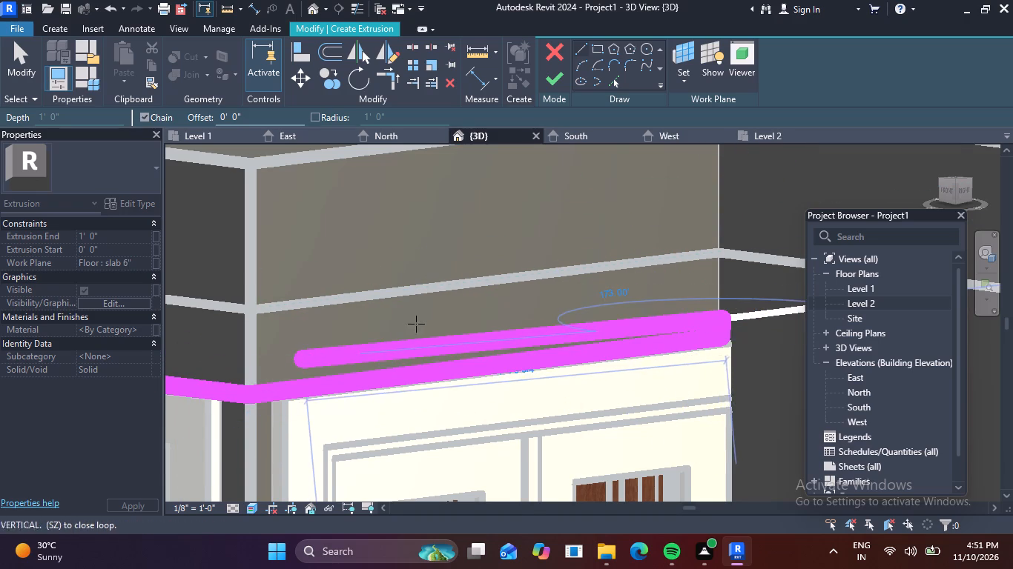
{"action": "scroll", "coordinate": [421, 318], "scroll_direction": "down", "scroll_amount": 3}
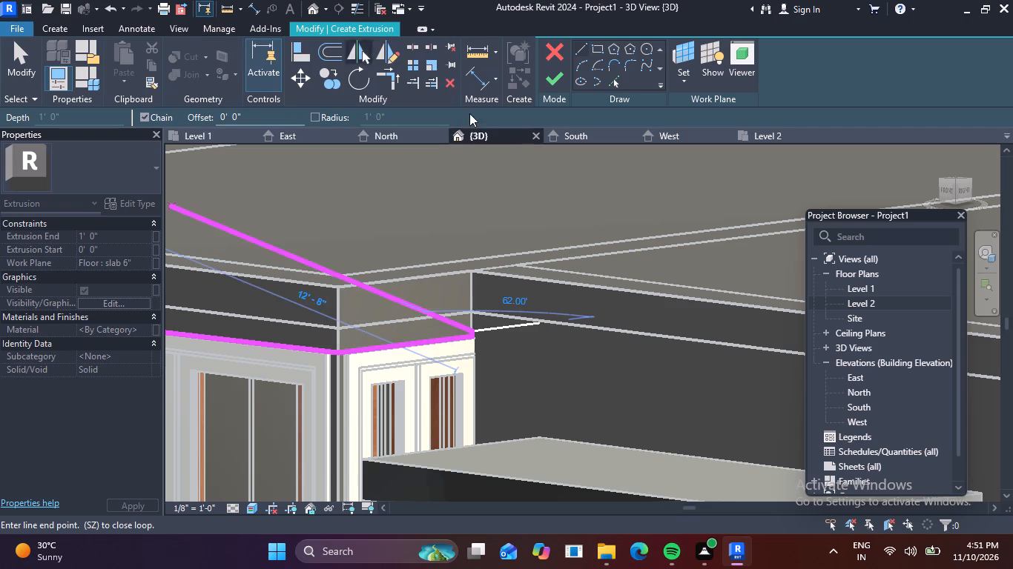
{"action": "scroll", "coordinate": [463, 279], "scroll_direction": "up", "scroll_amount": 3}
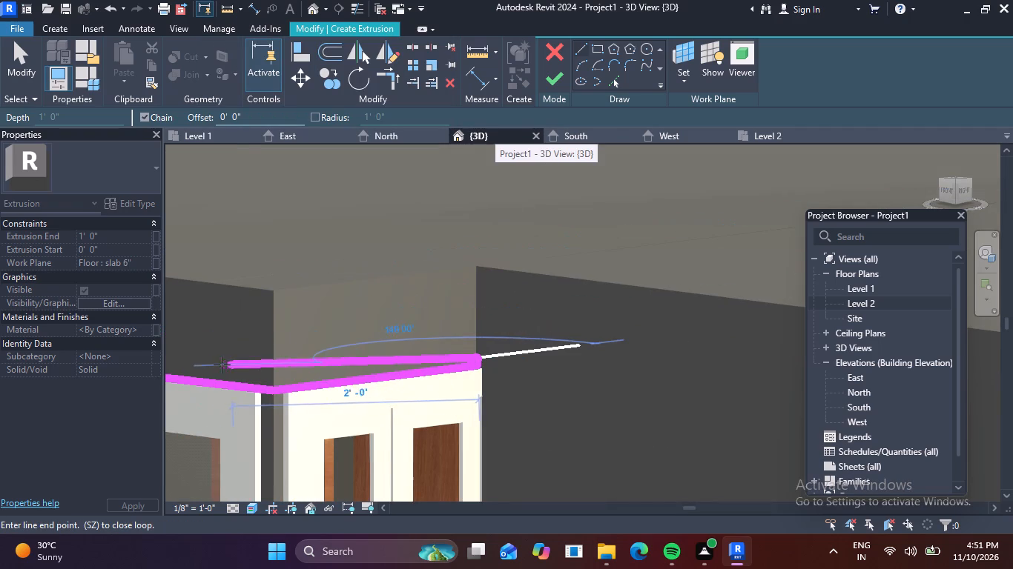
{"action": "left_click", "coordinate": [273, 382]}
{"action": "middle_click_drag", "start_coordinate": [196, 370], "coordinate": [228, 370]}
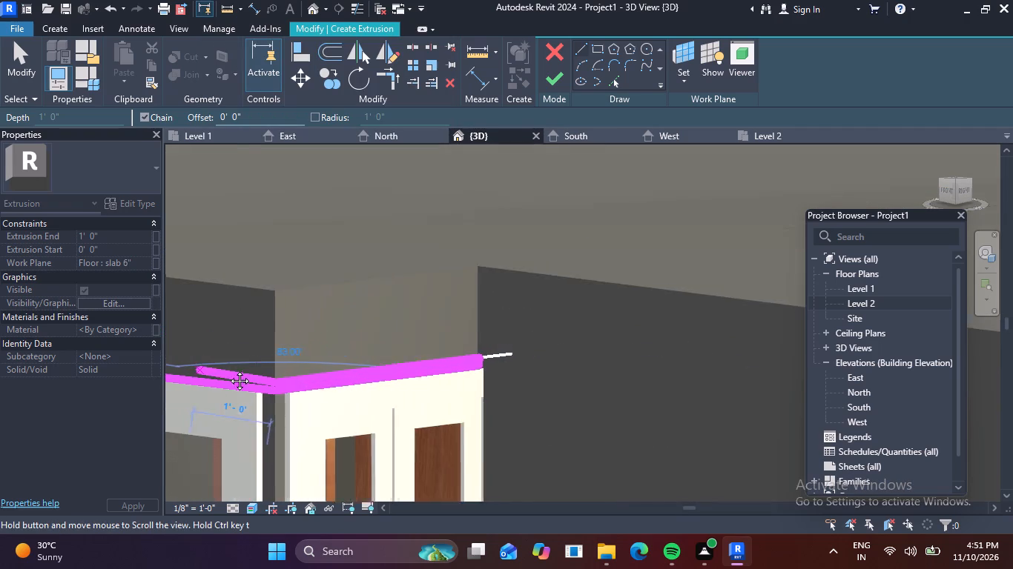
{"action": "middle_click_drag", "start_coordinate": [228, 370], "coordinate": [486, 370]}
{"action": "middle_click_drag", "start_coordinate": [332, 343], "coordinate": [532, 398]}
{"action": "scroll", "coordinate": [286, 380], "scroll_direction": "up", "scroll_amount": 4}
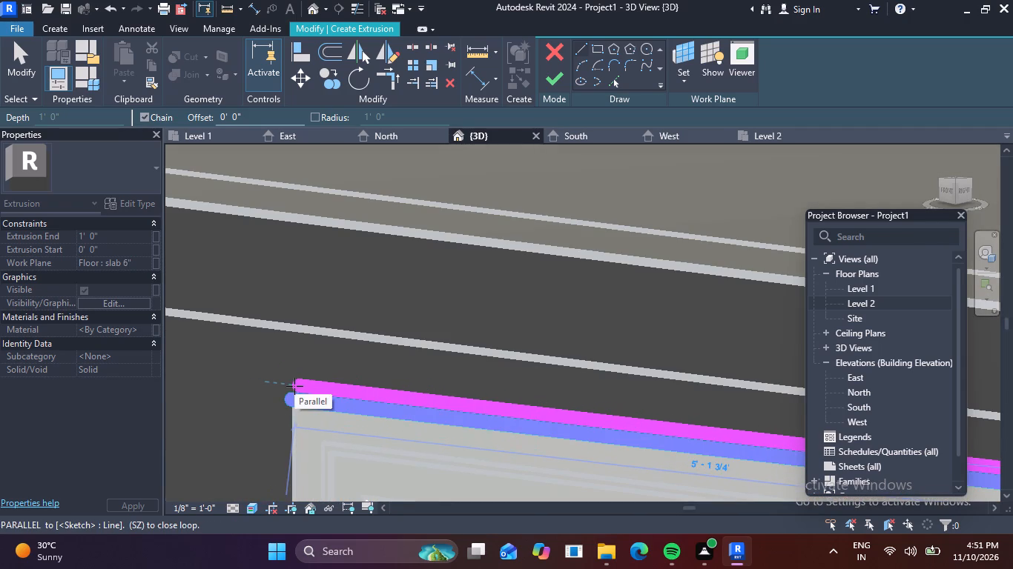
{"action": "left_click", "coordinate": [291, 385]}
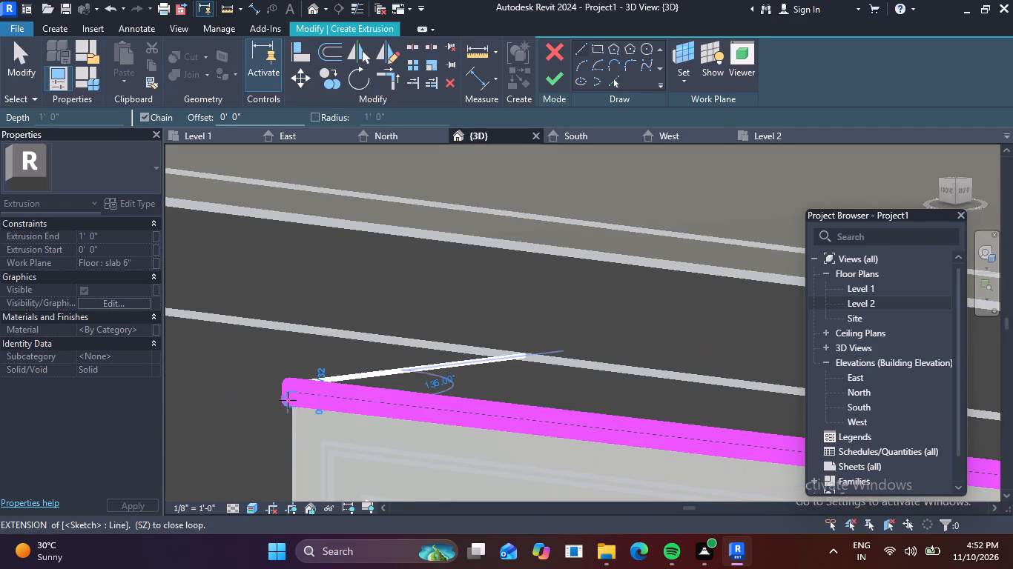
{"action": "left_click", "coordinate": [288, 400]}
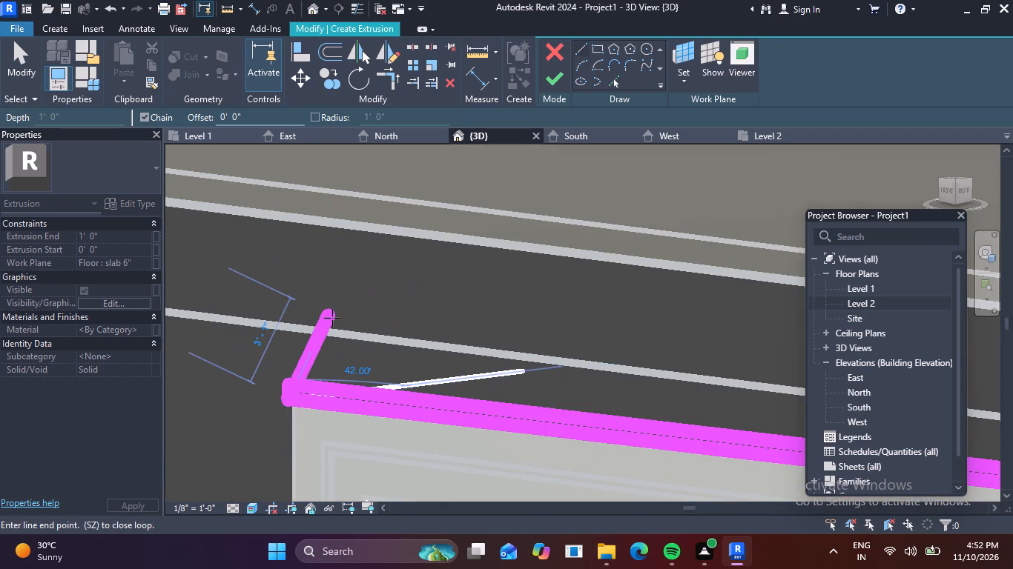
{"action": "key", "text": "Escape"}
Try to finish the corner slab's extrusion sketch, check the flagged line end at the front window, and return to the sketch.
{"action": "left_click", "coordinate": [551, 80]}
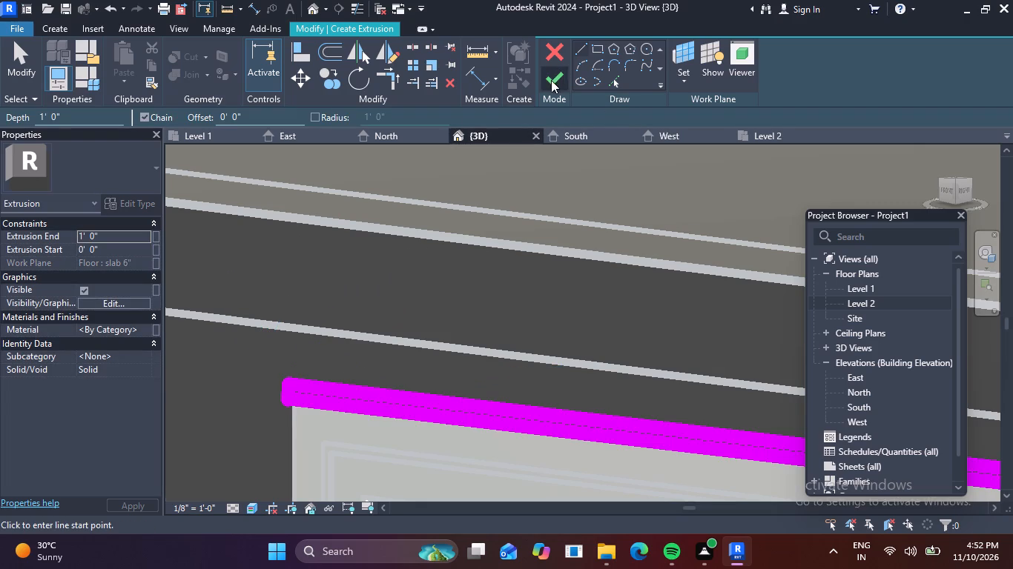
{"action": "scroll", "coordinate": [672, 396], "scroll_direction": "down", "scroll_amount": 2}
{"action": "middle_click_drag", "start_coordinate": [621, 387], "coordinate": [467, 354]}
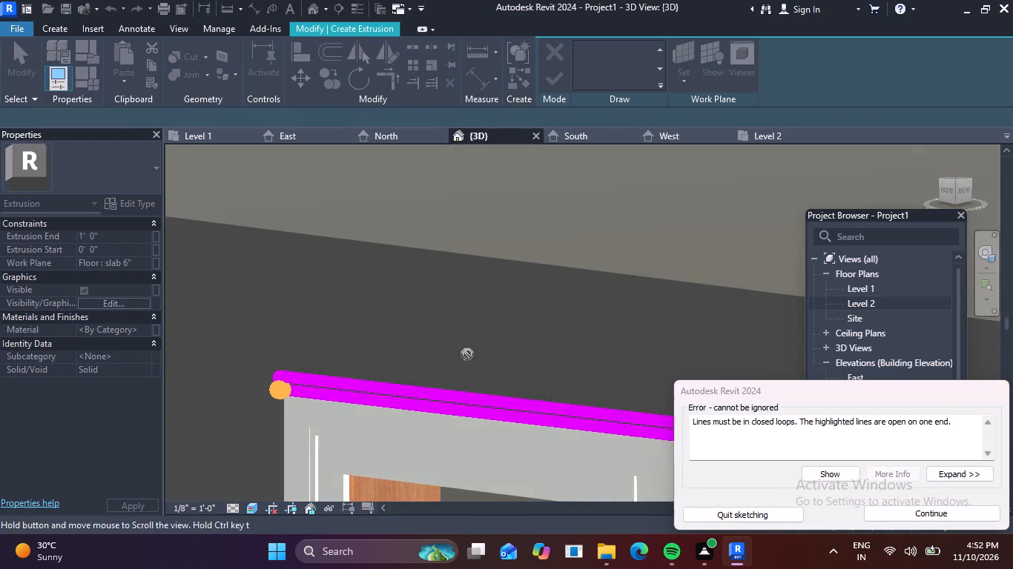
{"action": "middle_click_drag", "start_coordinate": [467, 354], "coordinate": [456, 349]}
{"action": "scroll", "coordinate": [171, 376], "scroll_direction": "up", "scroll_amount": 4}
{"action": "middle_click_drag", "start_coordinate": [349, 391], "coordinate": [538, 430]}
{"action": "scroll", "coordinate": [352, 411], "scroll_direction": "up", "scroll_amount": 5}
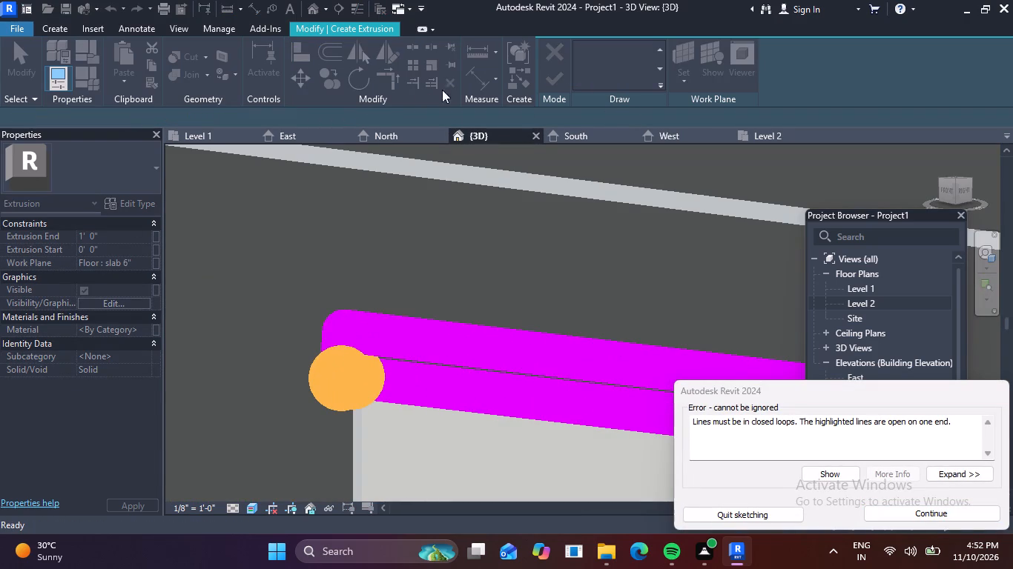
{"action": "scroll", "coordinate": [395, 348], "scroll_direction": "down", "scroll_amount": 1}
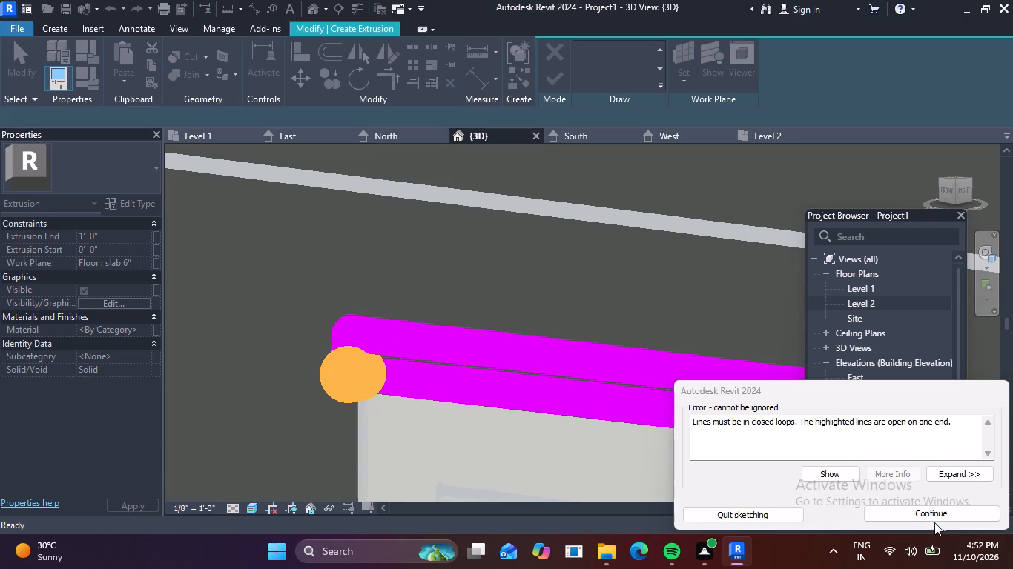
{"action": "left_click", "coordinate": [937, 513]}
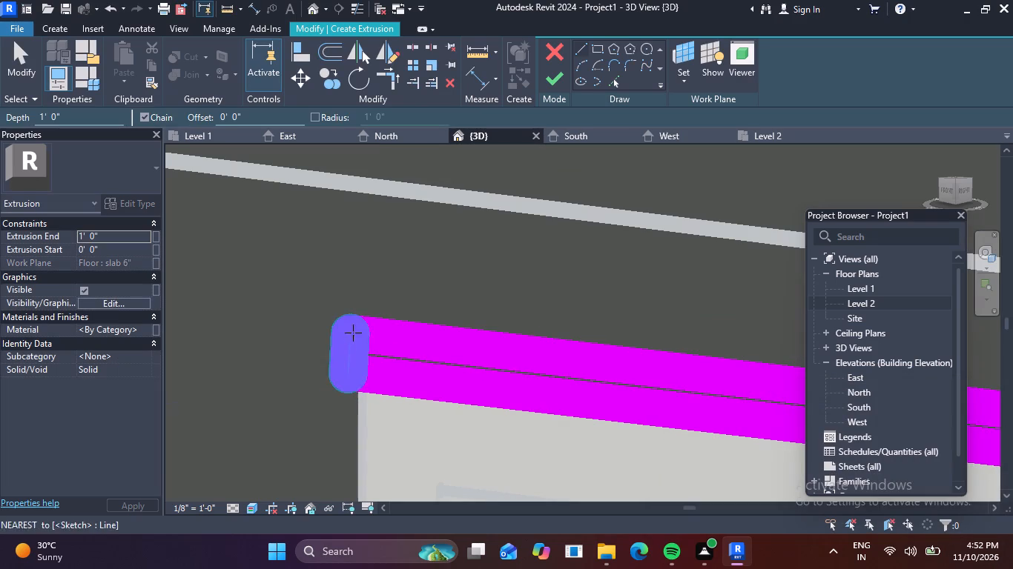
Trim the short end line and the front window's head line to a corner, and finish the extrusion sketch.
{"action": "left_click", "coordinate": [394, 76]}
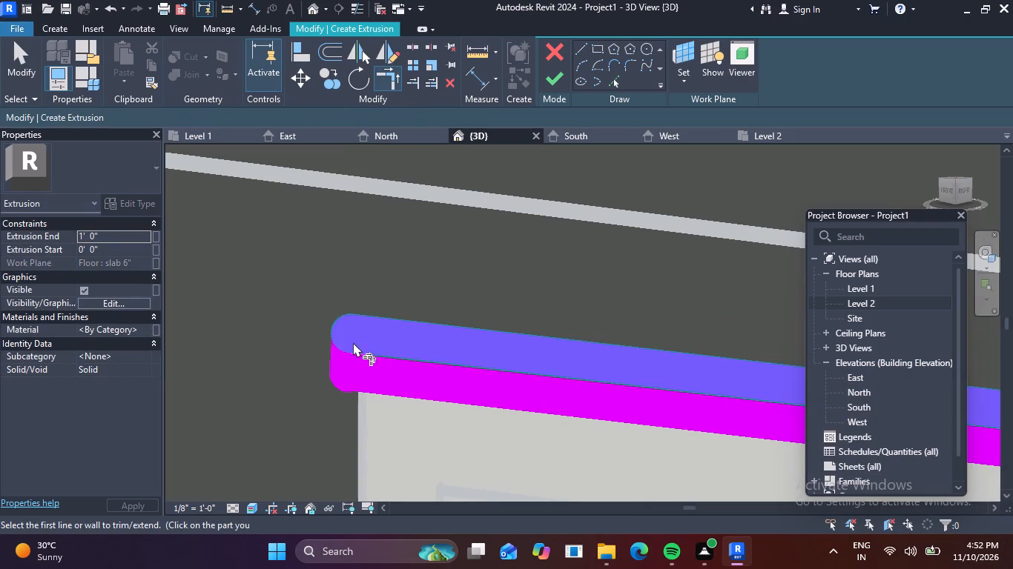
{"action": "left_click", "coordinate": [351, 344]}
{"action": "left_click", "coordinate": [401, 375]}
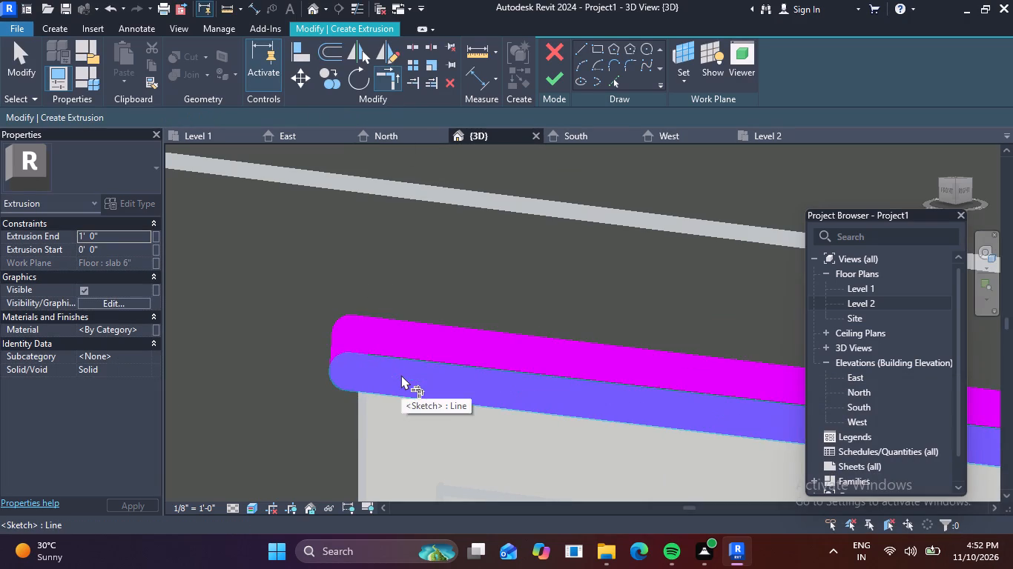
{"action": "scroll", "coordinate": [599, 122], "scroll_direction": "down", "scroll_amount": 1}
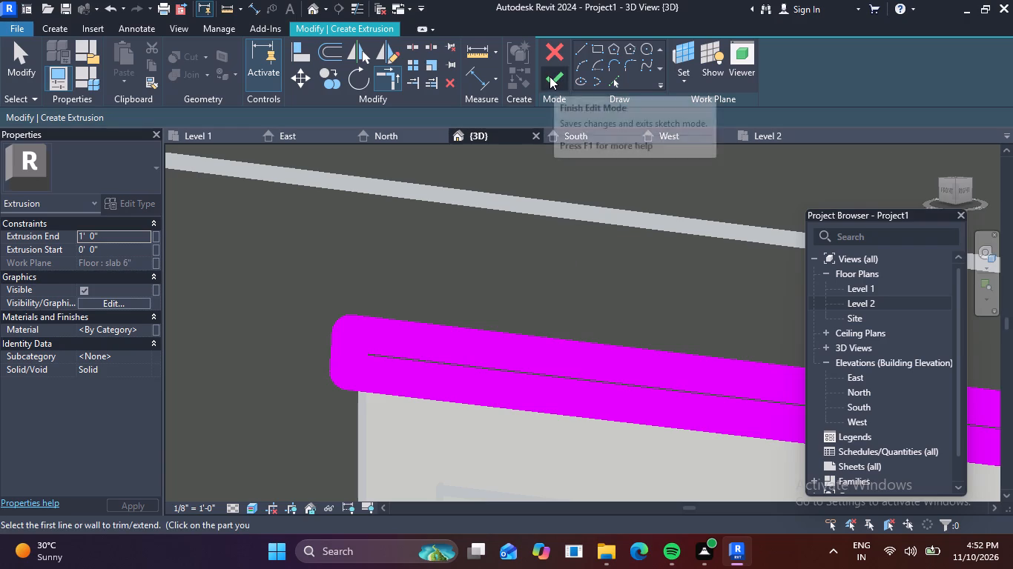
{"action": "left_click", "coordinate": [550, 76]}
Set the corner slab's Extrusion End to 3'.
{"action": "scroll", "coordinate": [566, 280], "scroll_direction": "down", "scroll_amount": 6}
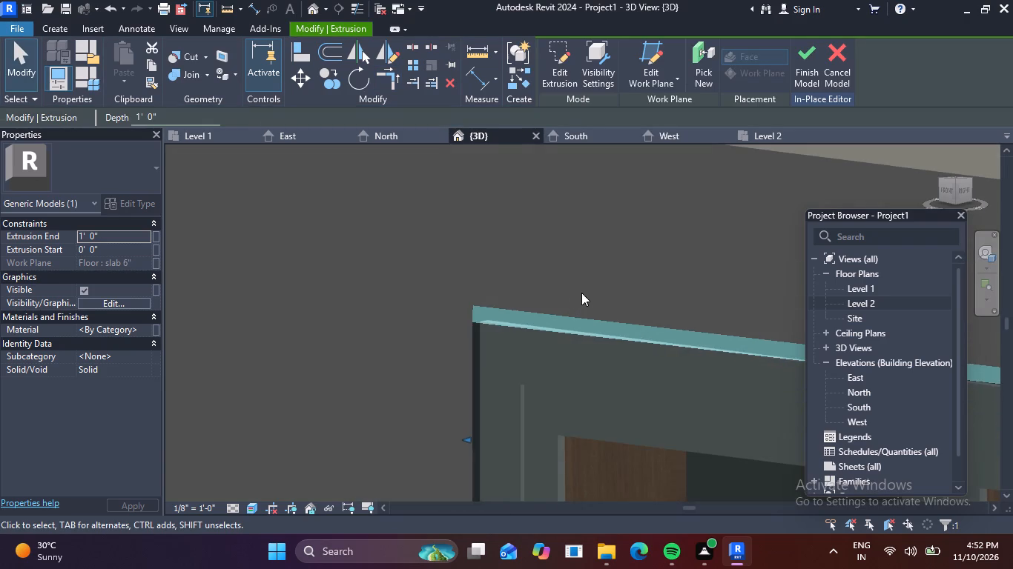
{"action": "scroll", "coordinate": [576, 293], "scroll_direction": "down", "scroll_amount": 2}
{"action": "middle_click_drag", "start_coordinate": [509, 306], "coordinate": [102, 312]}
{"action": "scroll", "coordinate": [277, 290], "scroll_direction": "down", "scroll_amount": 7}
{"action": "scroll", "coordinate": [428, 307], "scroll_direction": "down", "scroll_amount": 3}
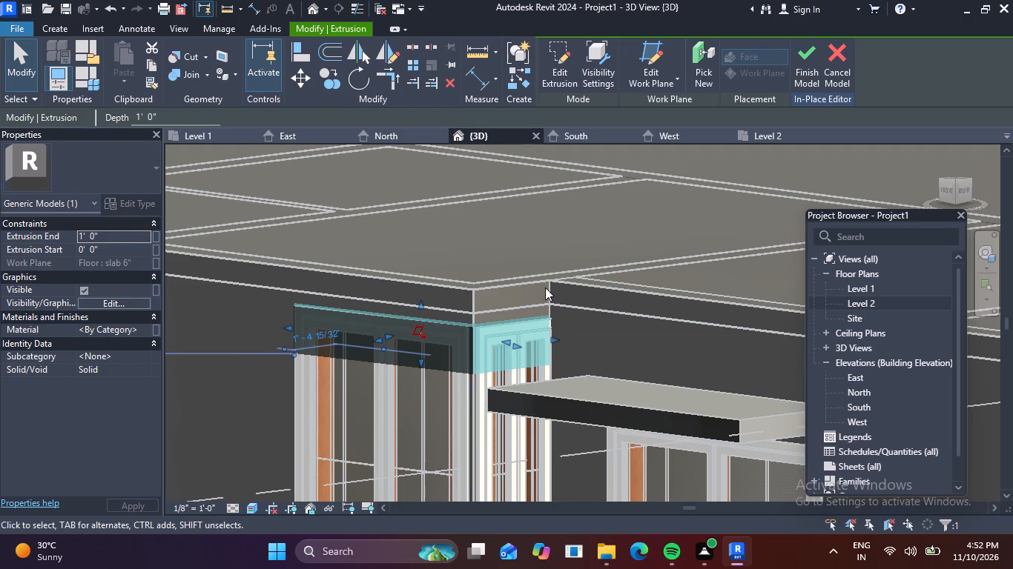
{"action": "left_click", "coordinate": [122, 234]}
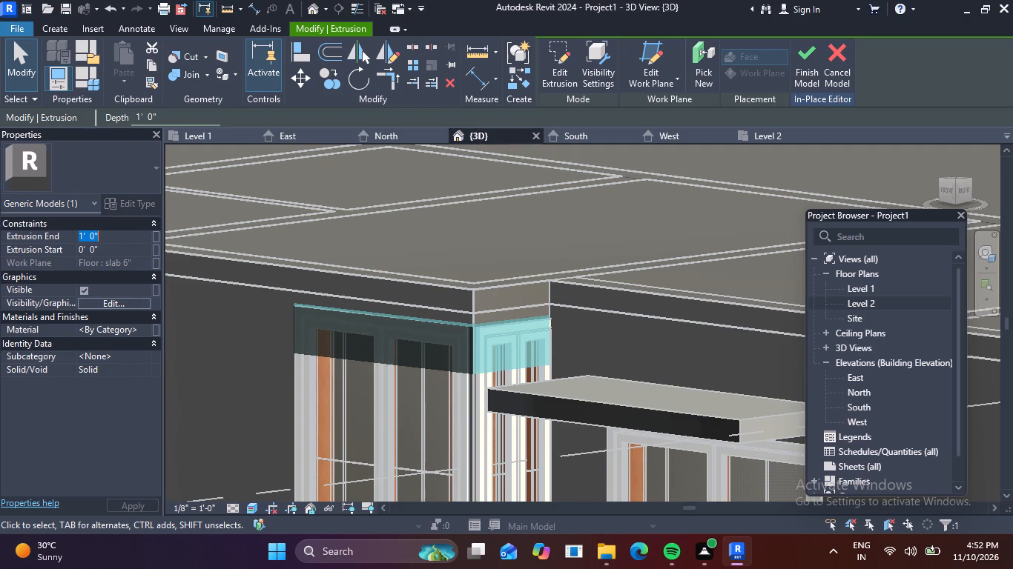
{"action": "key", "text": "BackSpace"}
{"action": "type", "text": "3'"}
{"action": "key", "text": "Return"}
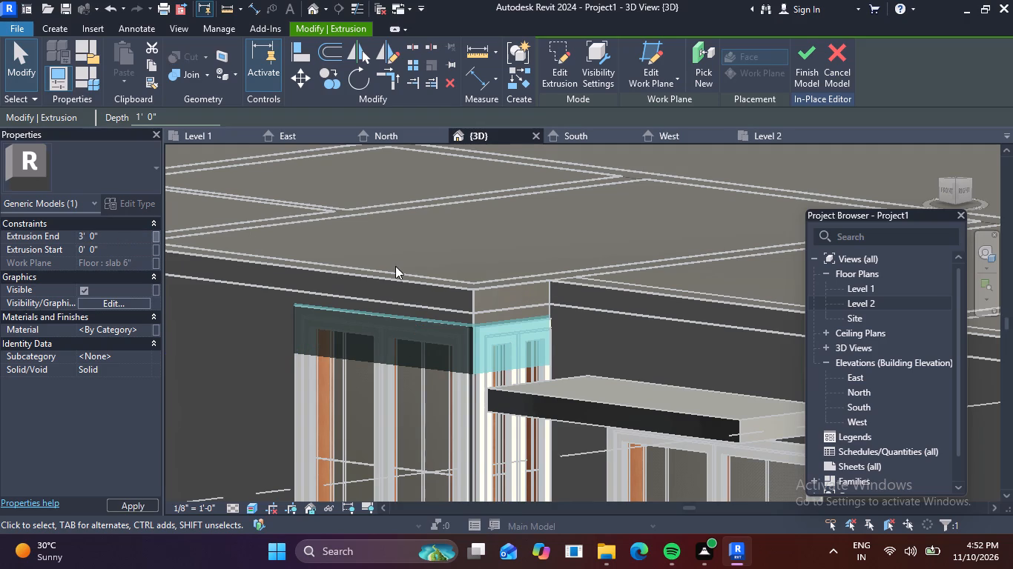
Examine the direction and extent of the extruded shape around the corner window.
{"action": "scroll", "coordinate": [449, 259], "scroll_direction": "down", "scroll_amount": 3}
{"action": "middle_click_drag", "start_coordinate": [452, 342], "coordinate": [455, 321]}
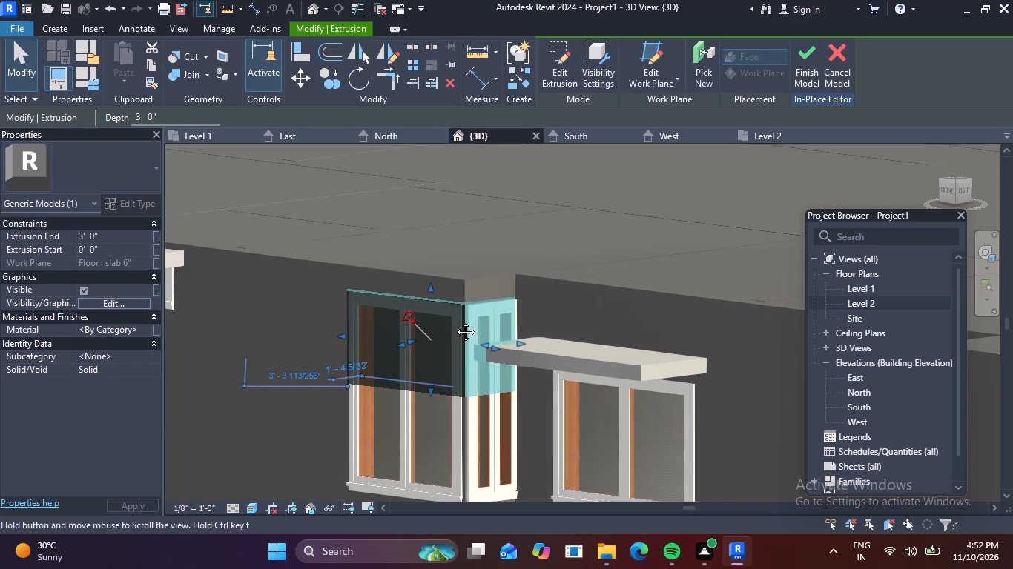
{"action": "middle_click_drag", "start_coordinate": [455, 321], "coordinate": [452, 310]}
{"action": "scroll", "coordinate": [443, 346], "scroll_direction": "up", "scroll_amount": 5}
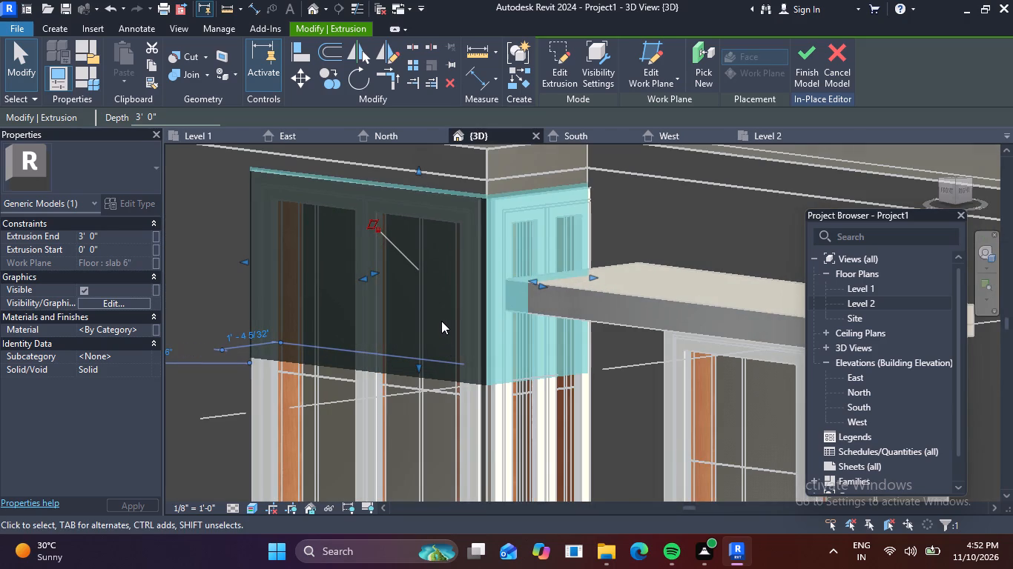
{"action": "scroll", "coordinate": [441, 321], "scroll_direction": "down", "scroll_amount": 2}
{"action": "middle_click_drag", "start_coordinate": [440, 345], "coordinate": [439, 407]}
{"action": "middle_click_drag", "start_coordinate": [439, 409], "coordinate": [439, 417]}
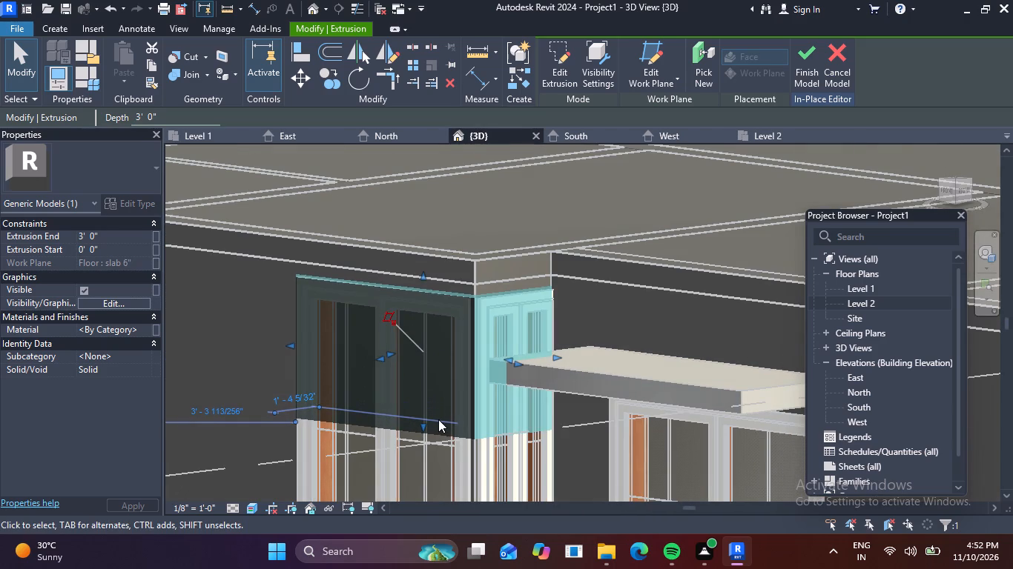
{"action": "key", "text": "Escape"}
{"action": "left_click", "coordinate": [448, 344]}
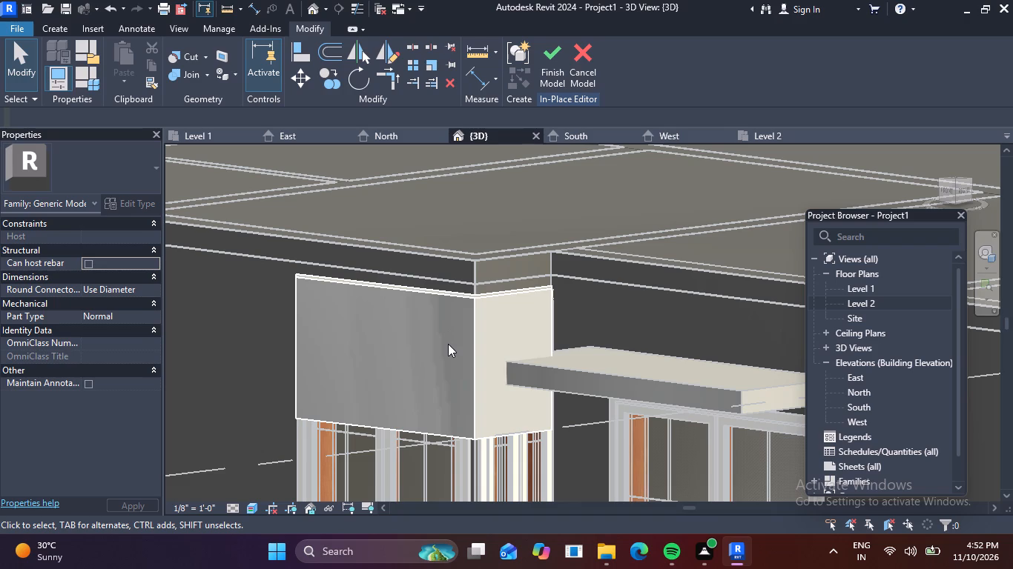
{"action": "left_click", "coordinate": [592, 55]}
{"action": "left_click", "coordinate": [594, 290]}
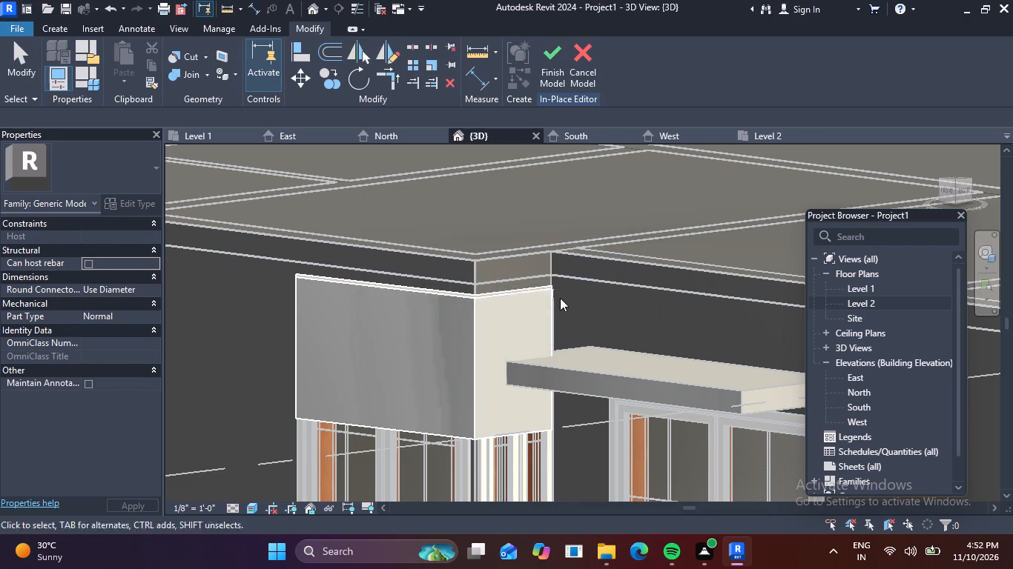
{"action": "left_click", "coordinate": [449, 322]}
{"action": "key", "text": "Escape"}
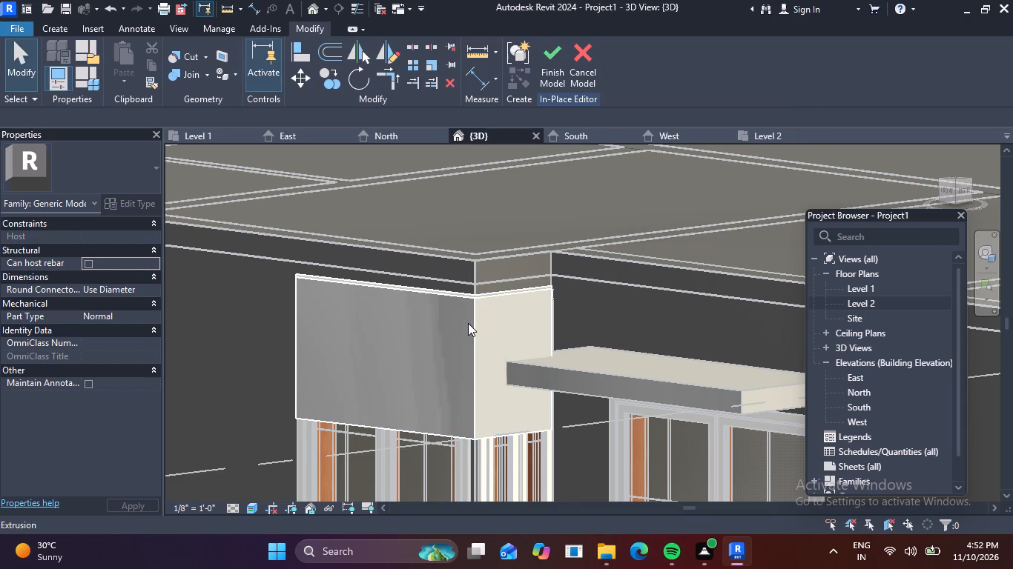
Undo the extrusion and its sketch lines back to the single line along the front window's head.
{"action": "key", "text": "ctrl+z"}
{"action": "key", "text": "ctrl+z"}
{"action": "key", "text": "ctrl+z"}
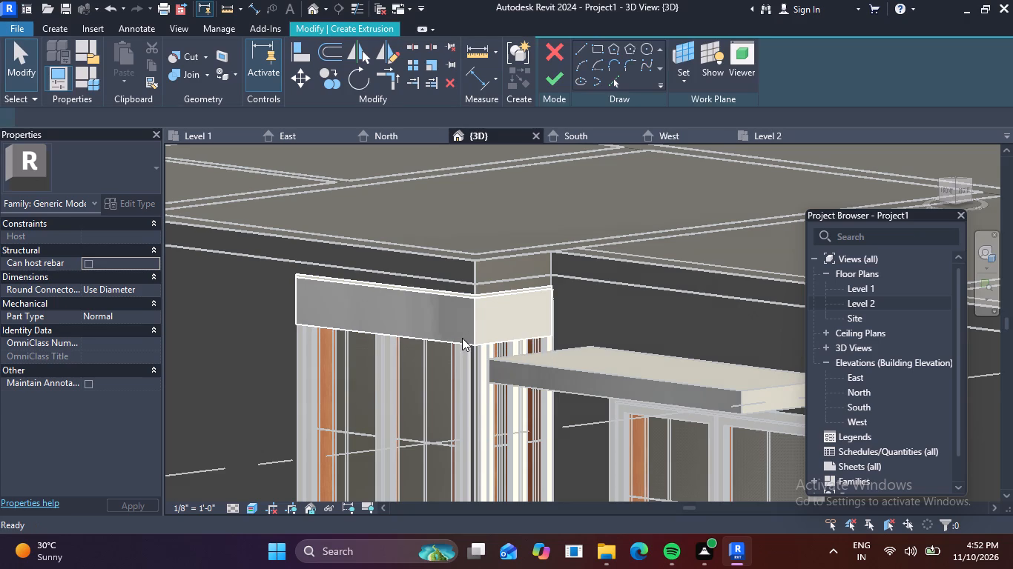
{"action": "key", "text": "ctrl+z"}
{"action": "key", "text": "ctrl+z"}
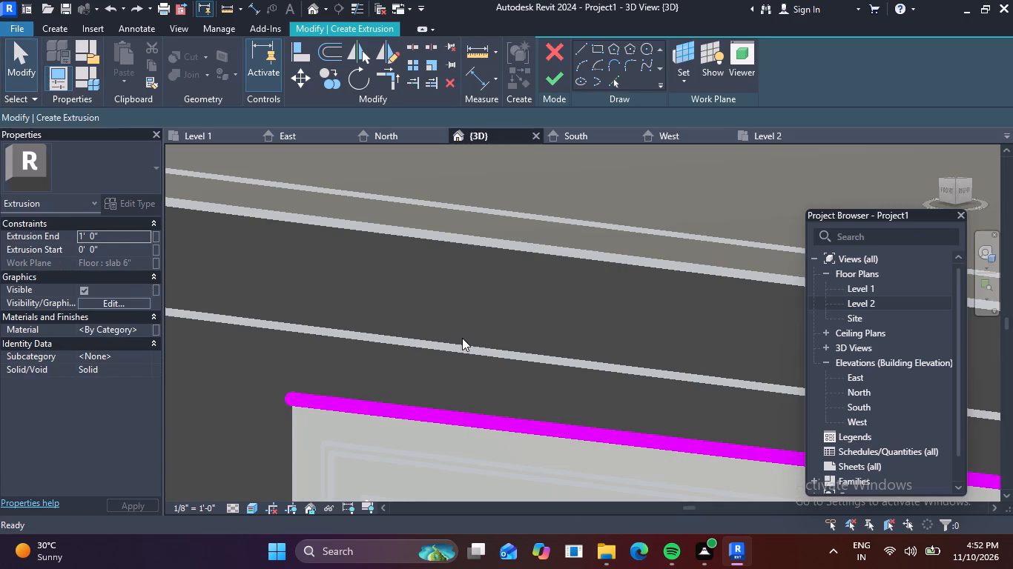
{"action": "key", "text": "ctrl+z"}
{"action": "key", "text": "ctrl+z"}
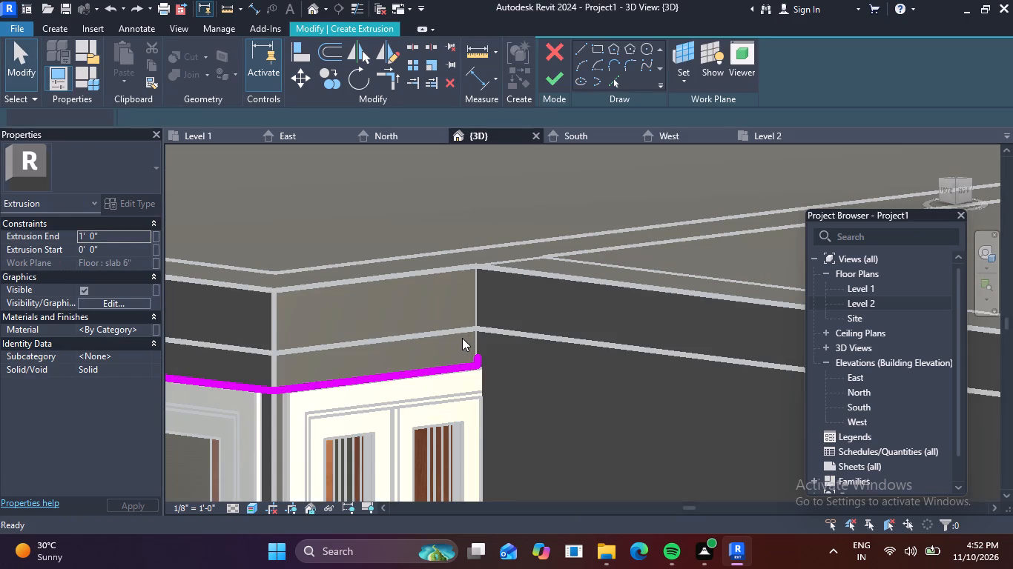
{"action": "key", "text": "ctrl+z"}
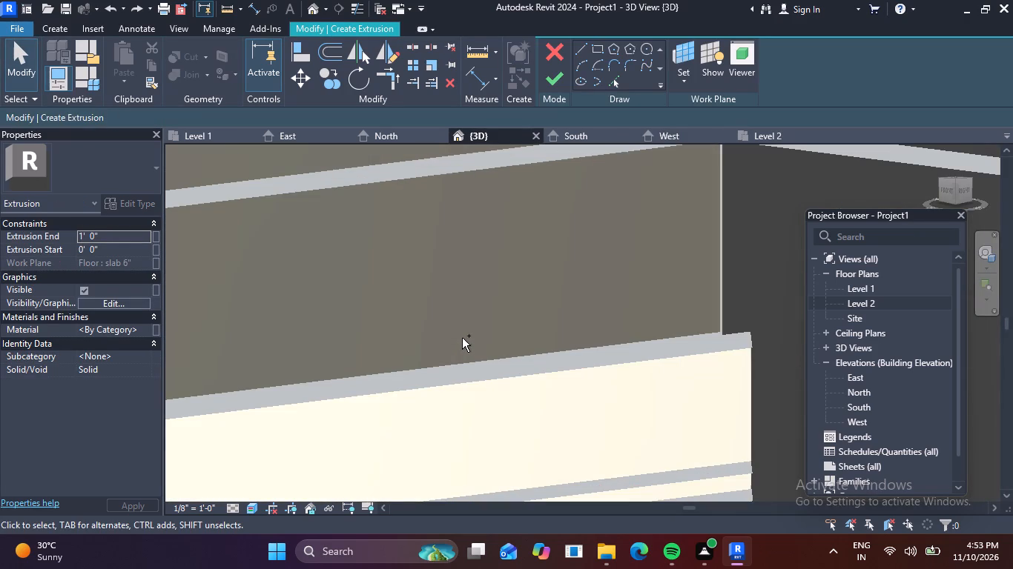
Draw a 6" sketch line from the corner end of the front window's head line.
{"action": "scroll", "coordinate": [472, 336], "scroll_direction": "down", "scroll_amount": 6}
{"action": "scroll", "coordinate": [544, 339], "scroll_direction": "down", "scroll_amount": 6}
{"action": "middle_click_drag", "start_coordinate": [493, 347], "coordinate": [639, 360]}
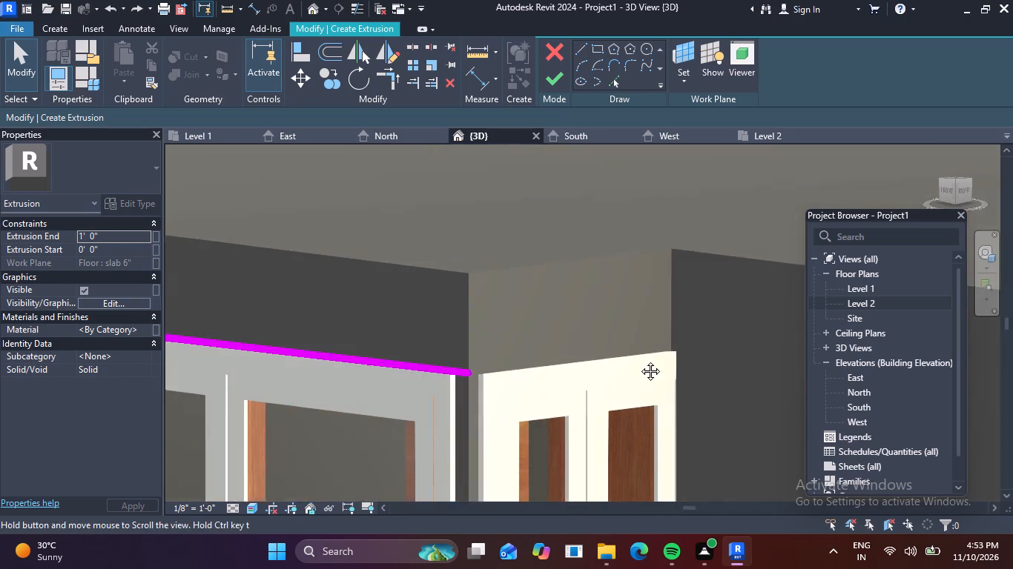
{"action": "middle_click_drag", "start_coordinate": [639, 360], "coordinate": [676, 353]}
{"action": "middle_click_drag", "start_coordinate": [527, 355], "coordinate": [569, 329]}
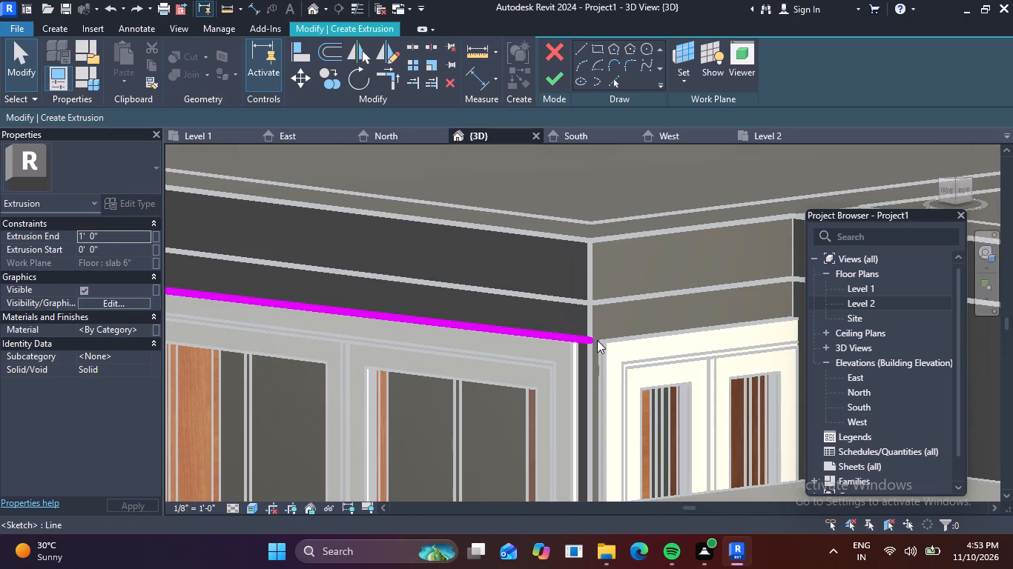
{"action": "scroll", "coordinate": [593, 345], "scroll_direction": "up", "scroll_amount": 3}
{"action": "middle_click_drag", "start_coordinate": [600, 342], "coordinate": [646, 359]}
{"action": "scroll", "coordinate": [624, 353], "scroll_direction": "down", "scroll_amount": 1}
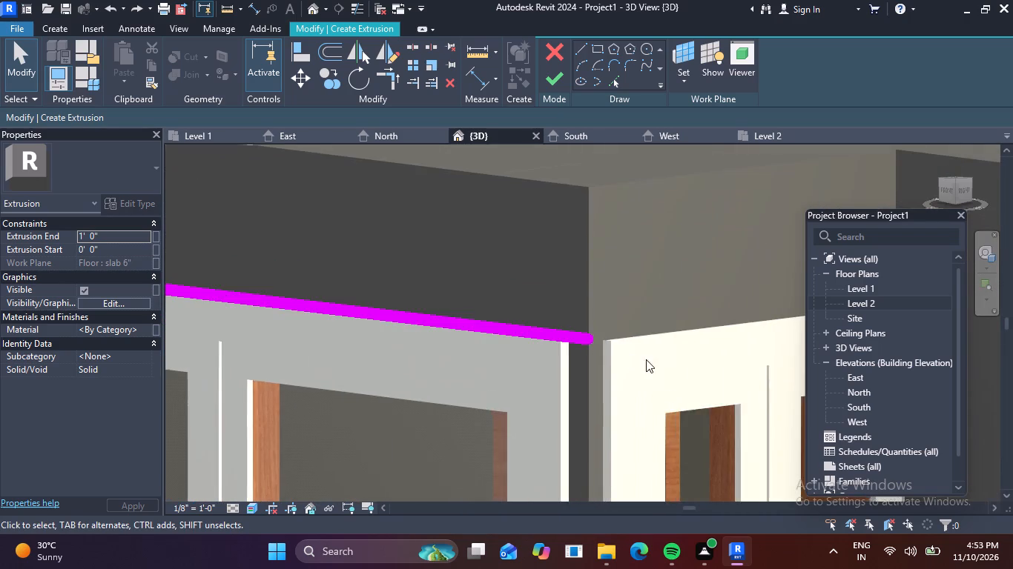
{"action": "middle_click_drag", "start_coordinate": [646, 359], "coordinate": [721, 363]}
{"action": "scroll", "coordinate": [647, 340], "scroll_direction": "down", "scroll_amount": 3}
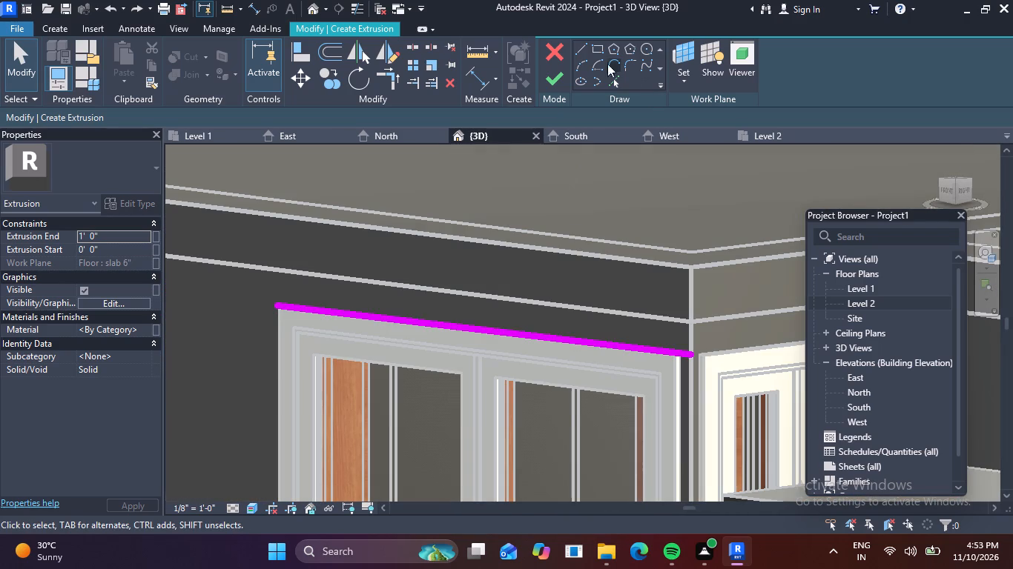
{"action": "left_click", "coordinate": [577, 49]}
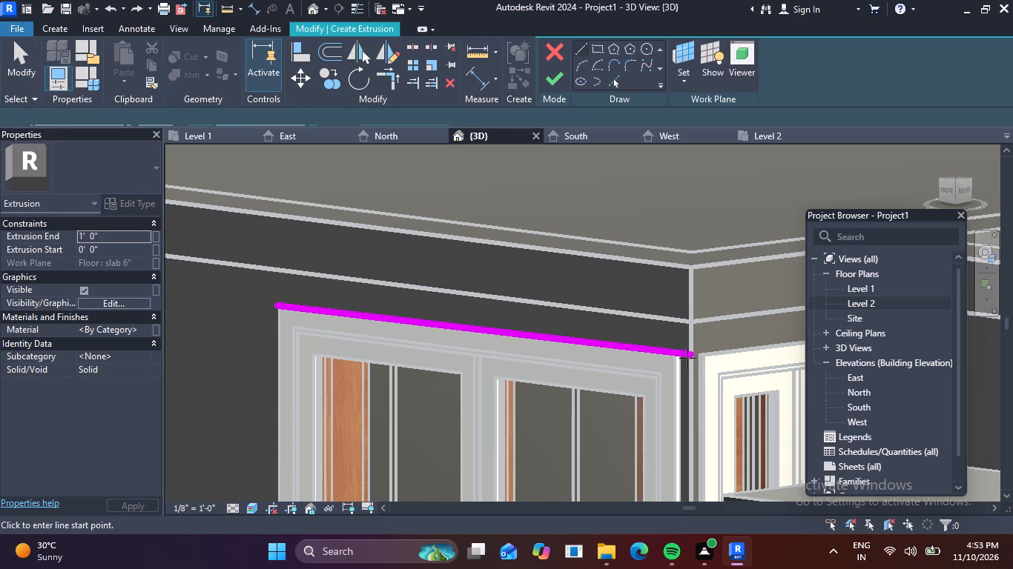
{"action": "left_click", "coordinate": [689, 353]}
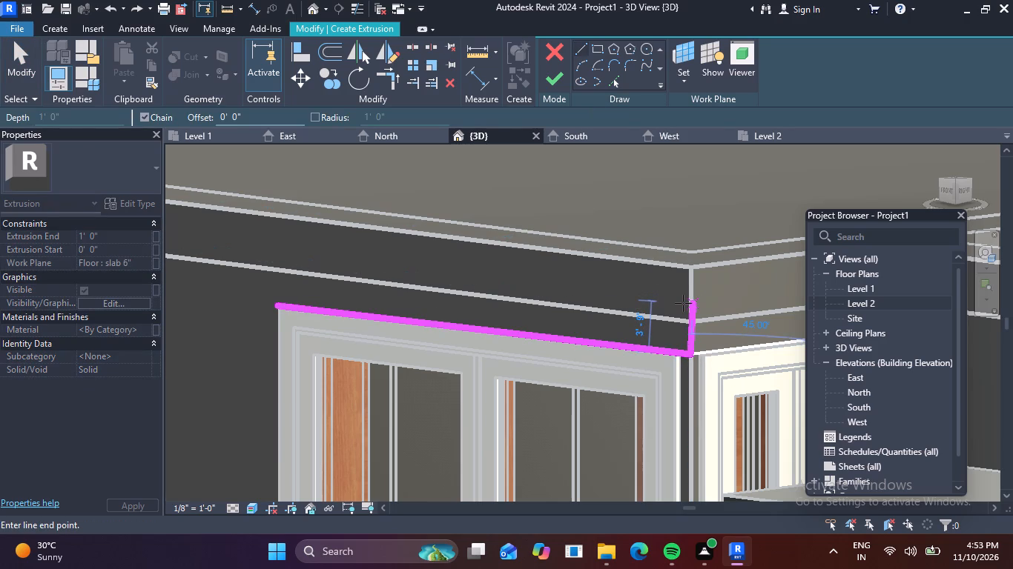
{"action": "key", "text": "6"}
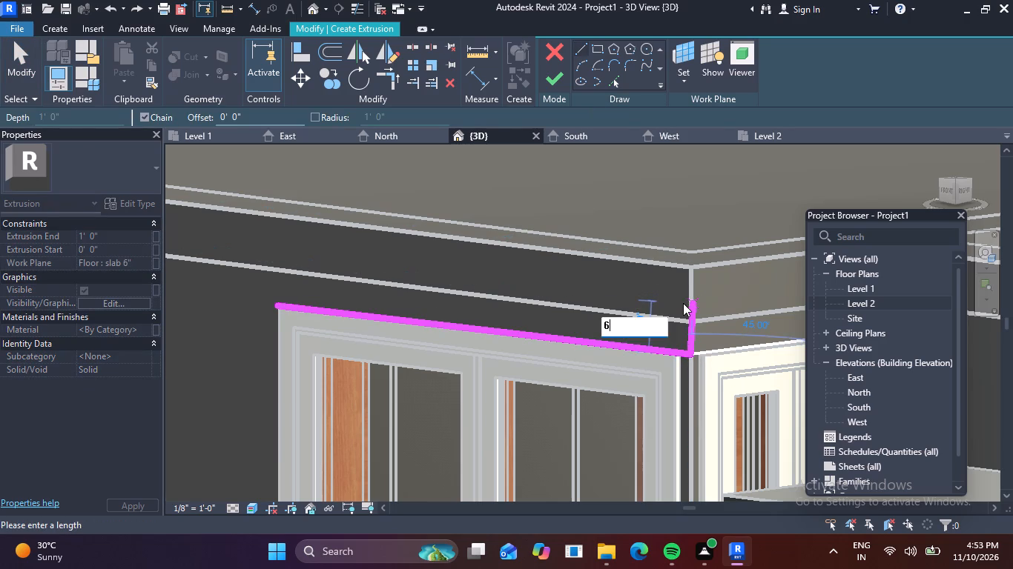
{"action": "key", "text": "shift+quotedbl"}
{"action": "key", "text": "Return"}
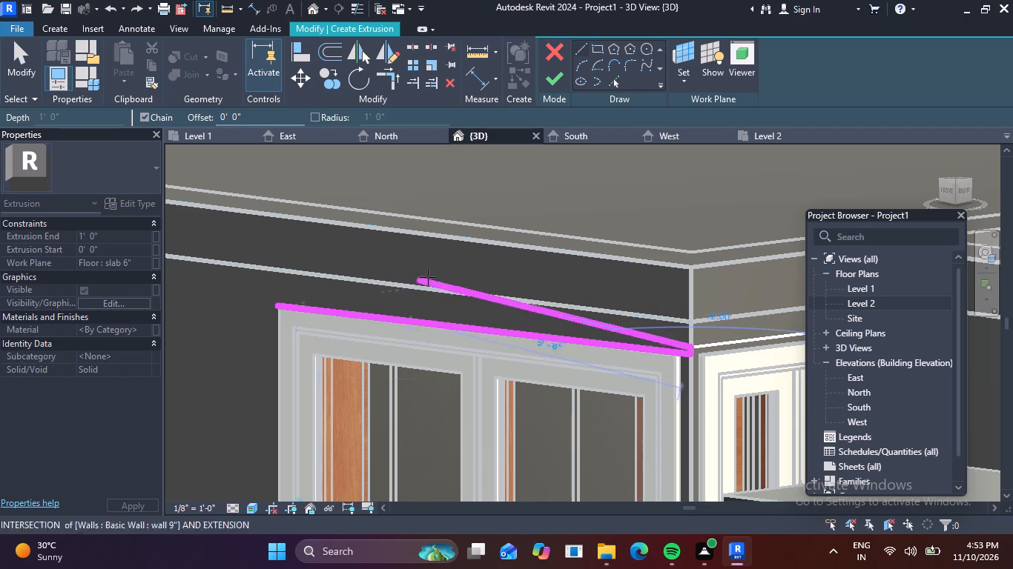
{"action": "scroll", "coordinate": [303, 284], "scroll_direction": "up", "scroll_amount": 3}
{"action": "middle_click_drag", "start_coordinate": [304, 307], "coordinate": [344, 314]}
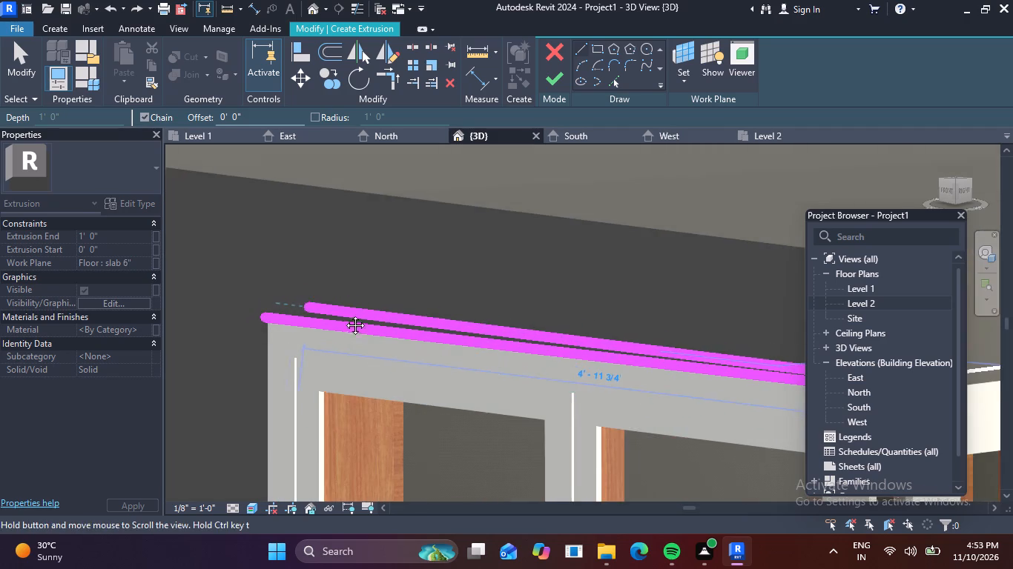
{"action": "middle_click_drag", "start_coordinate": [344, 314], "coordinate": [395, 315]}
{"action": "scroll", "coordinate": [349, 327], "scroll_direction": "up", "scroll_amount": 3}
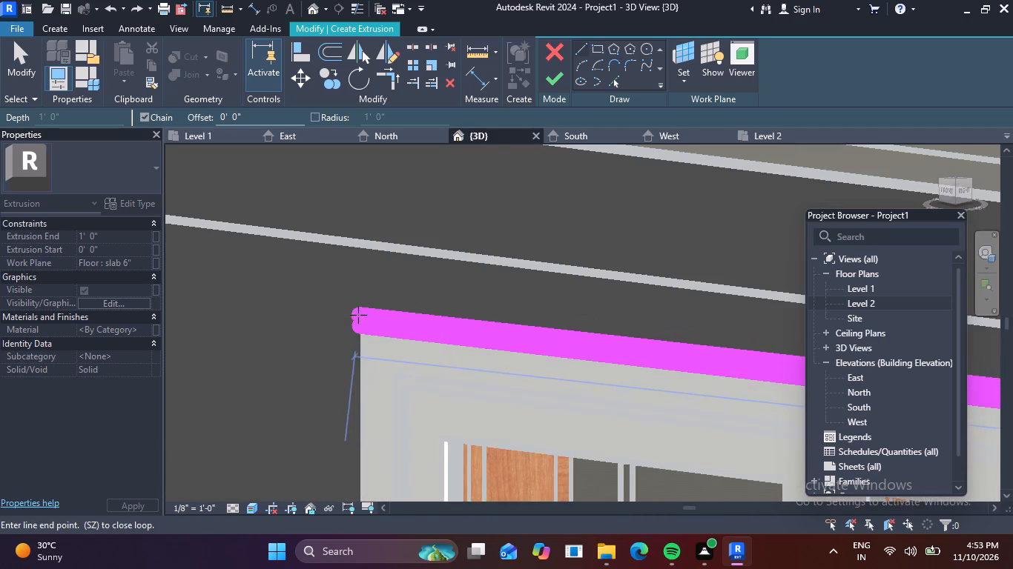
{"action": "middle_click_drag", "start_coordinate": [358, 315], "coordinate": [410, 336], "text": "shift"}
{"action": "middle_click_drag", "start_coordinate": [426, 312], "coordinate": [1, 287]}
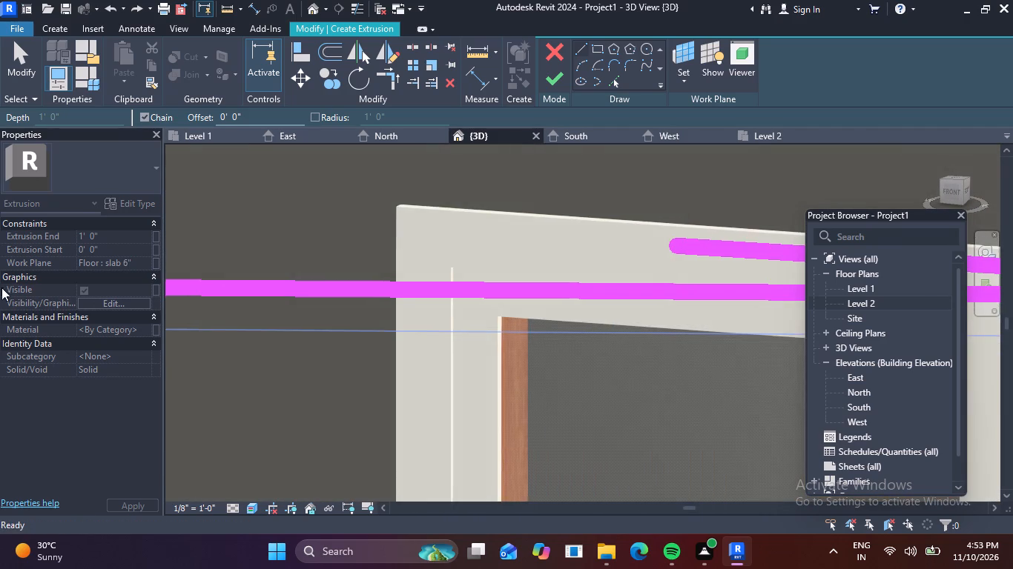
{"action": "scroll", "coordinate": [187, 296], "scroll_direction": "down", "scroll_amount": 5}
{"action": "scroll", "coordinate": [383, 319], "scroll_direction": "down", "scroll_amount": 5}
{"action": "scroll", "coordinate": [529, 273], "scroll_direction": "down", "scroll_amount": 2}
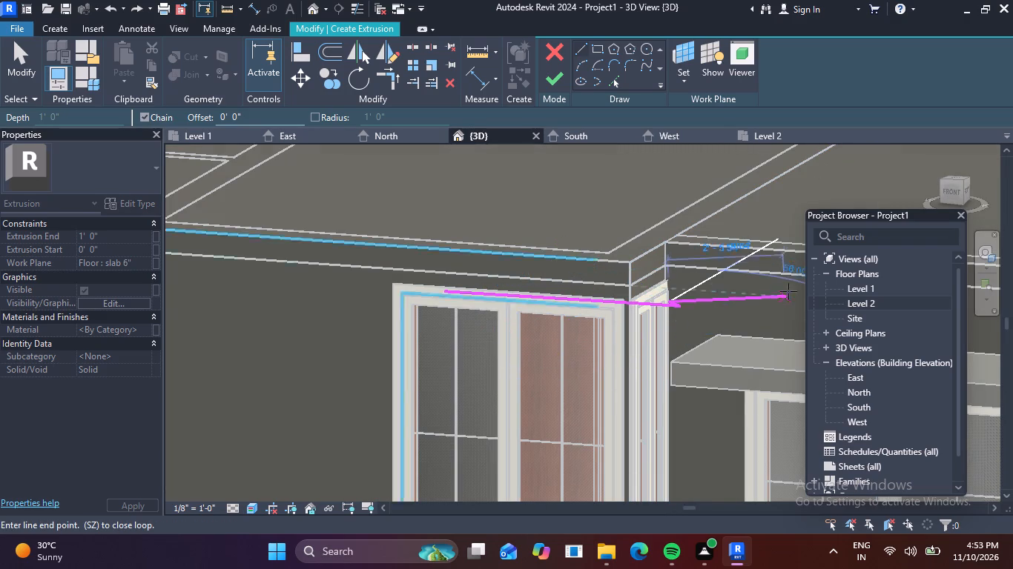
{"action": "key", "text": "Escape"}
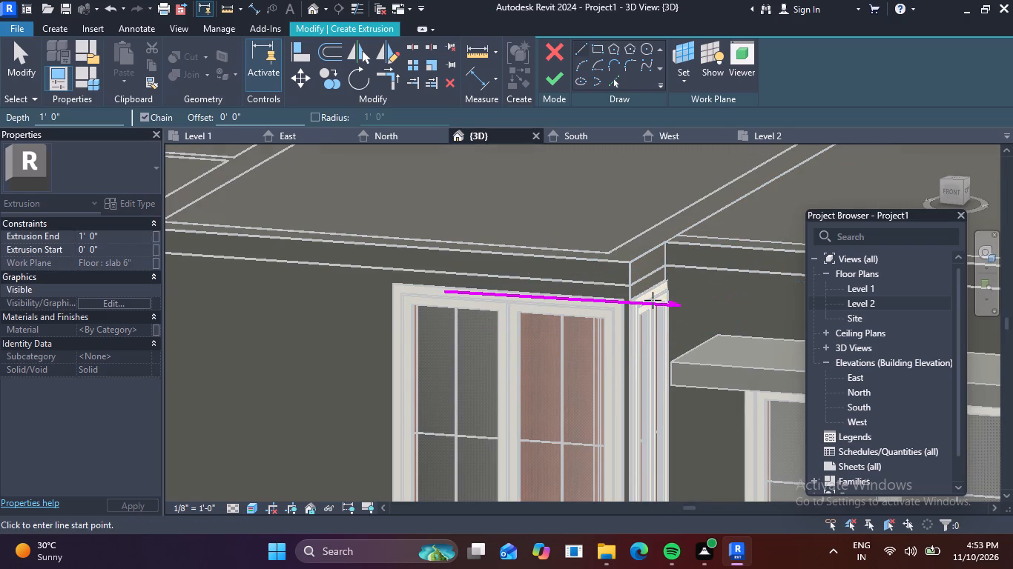
Delete the front window's head line and the short 6" line from the extrusion sketch.
{"action": "scroll", "coordinate": [675, 302], "scroll_direction": "up", "scroll_amount": 5}
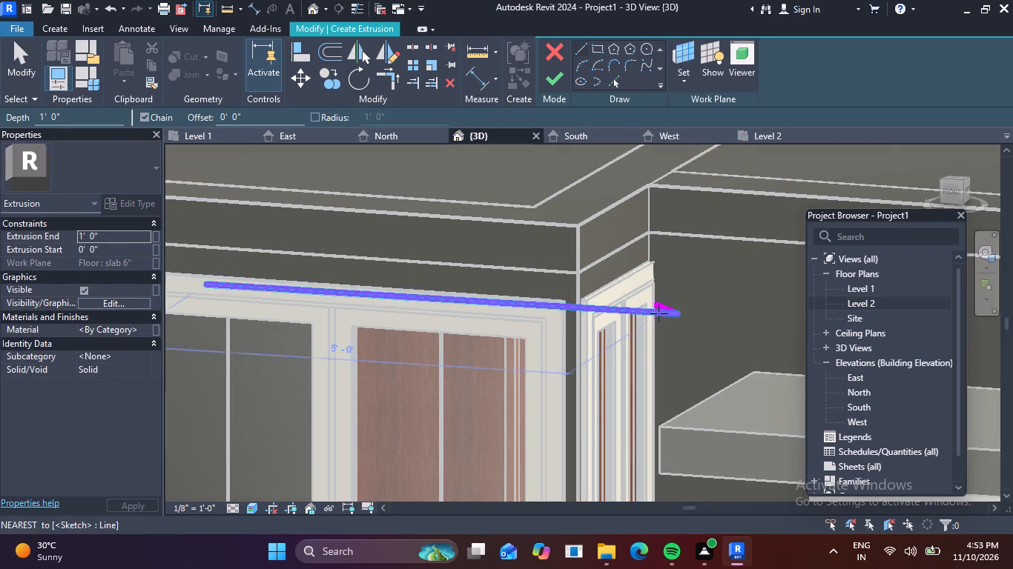
{"action": "left_click", "coordinate": [659, 313]}
{"action": "key", "text": "Escape"}
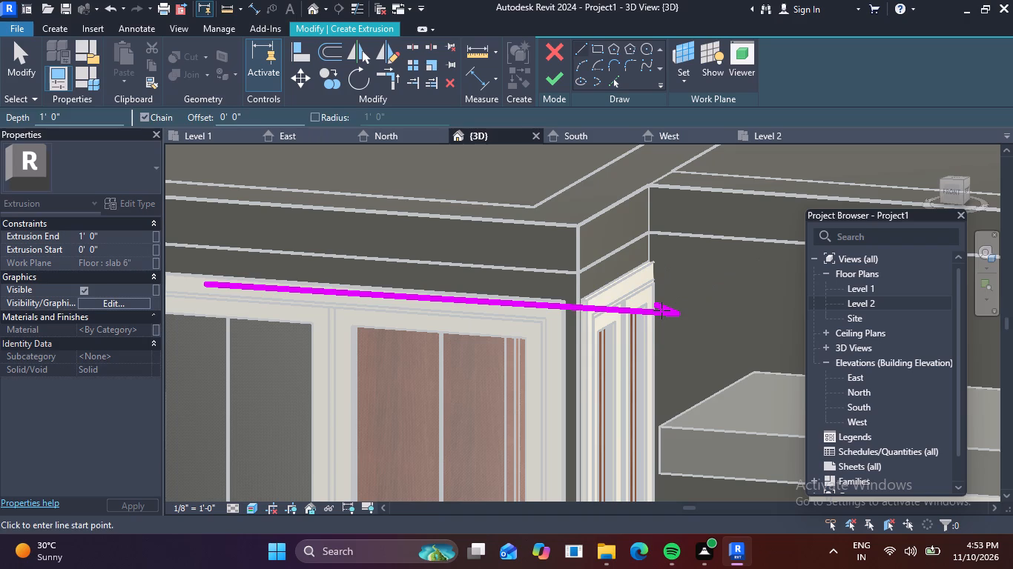
{"action": "key", "text": "Escape"}
{"action": "left_click", "coordinate": [661, 310]}
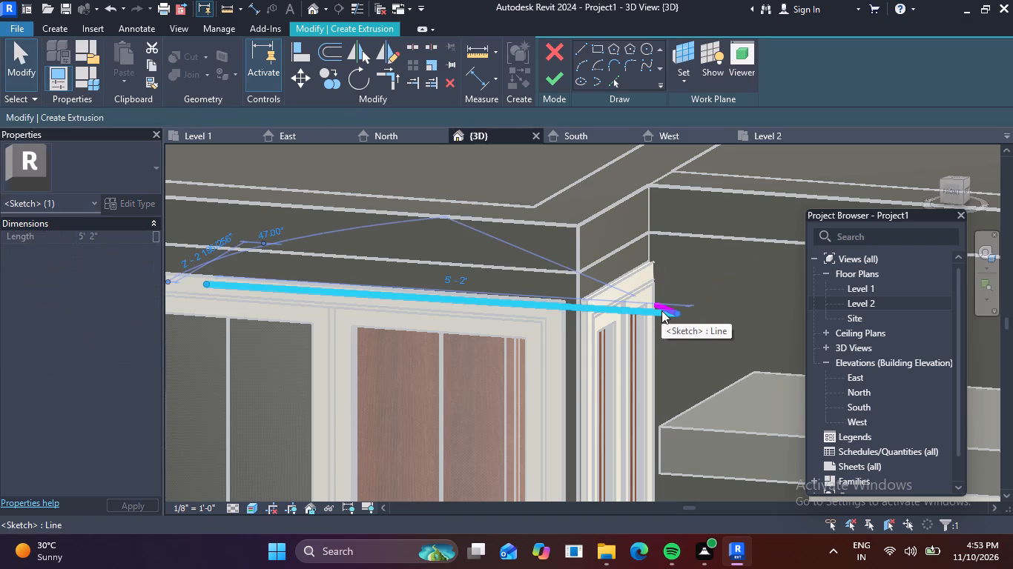
{"action": "key", "text": "Delete"}
{"action": "left_click", "coordinate": [661, 310]}
{"action": "key", "text": "Delete"}
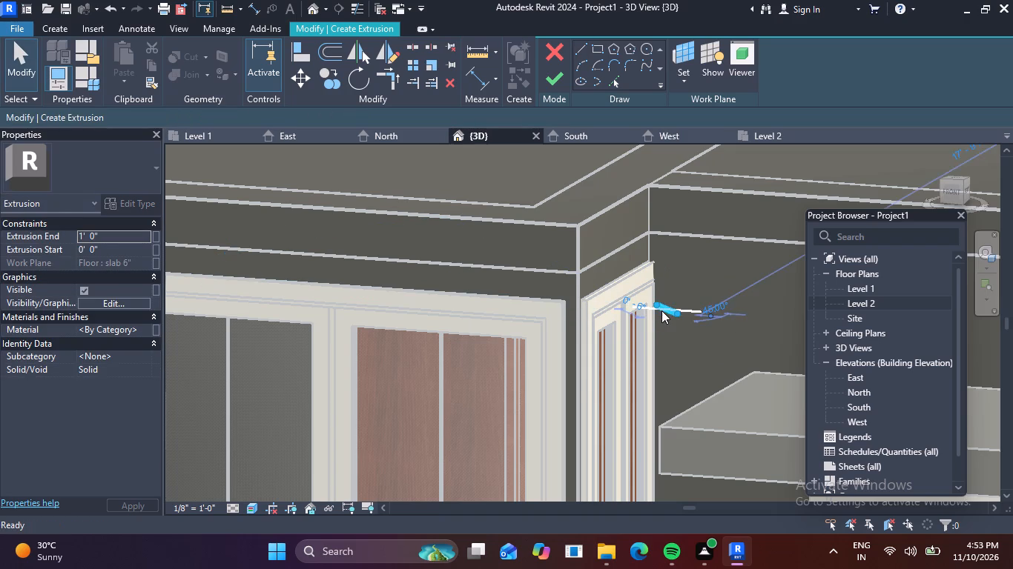
Sketch a line along the front window's head out to the wall corner, continuing with a 6" upright segment.
{"action": "scroll", "coordinate": [318, 334], "scroll_direction": "down", "scroll_amount": 2}
{"action": "middle_click_drag", "start_coordinate": [381, 346], "coordinate": [469, 378]}
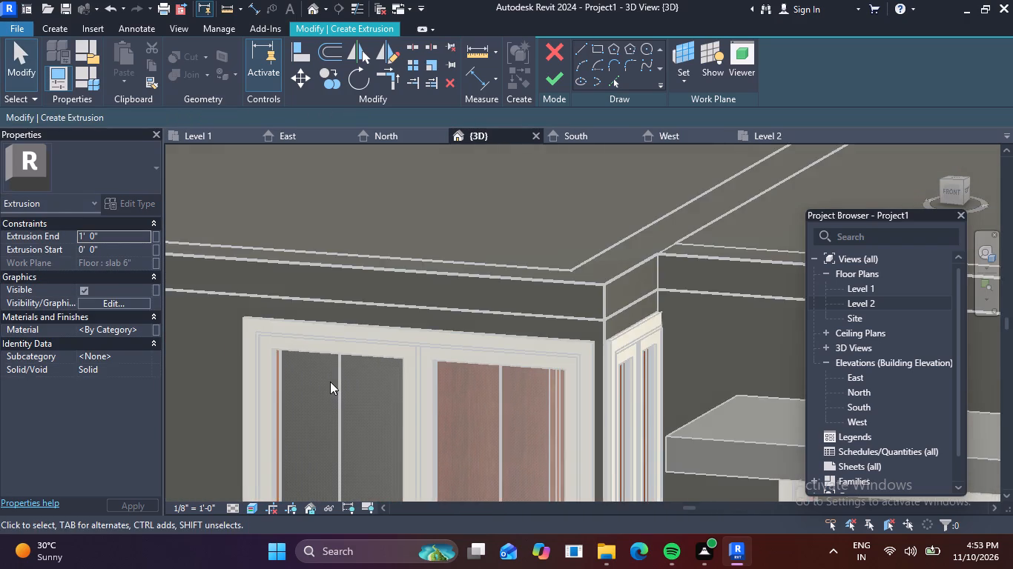
{"action": "middle_click_drag", "start_coordinate": [330, 382], "coordinate": [398, 385]}
{"action": "middle_click_drag", "start_coordinate": [348, 333], "coordinate": [394, 385]}
{"action": "scroll", "coordinate": [255, 282], "scroll_direction": "up", "scroll_amount": 2}
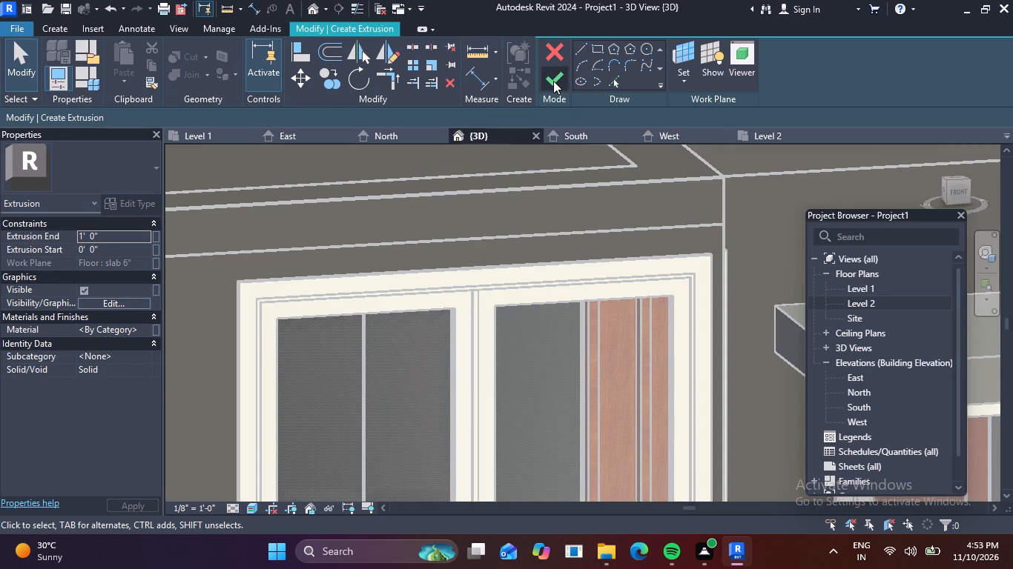
{"action": "left_click", "coordinate": [578, 50]}
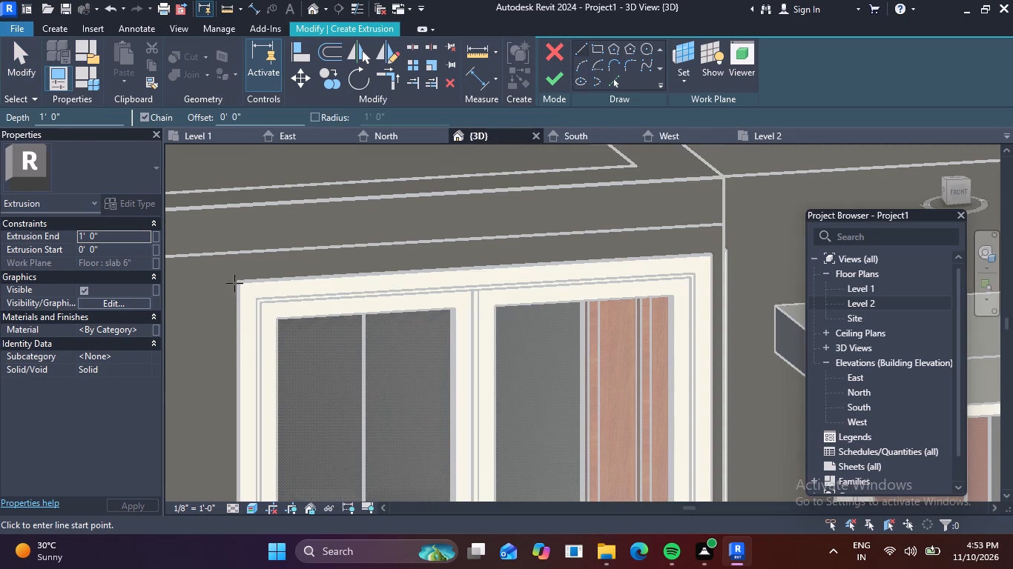
{"action": "left_click", "coordinate": [233, 281]}
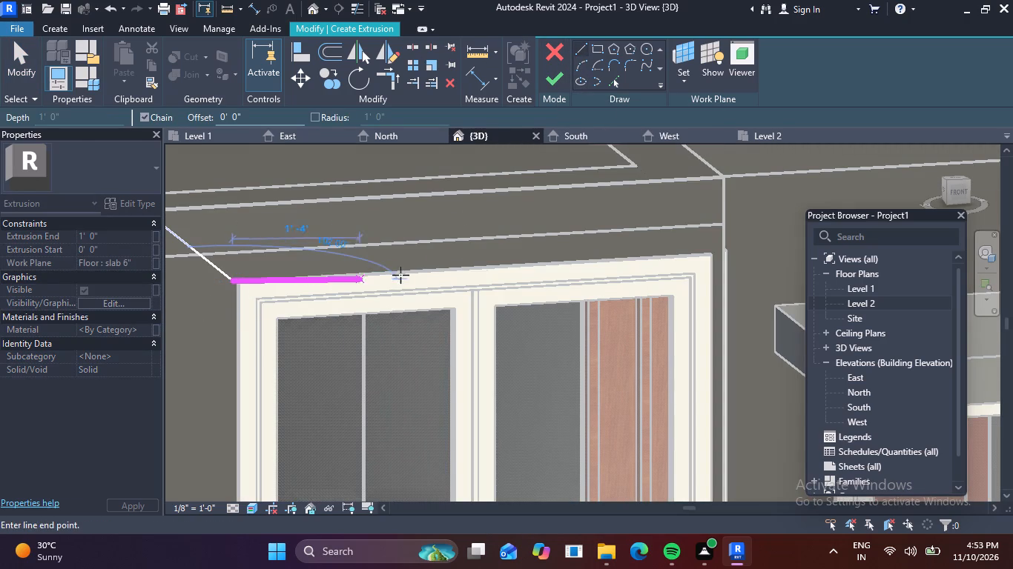
{"action": "left_click", "coordinate": [723, 251]}
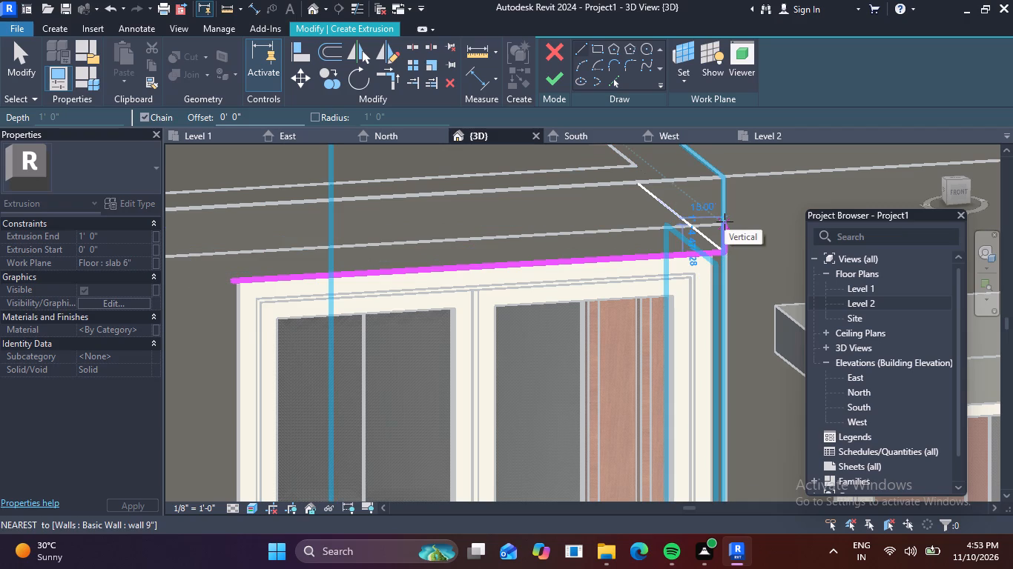
{"action": "key", "text": "6"}
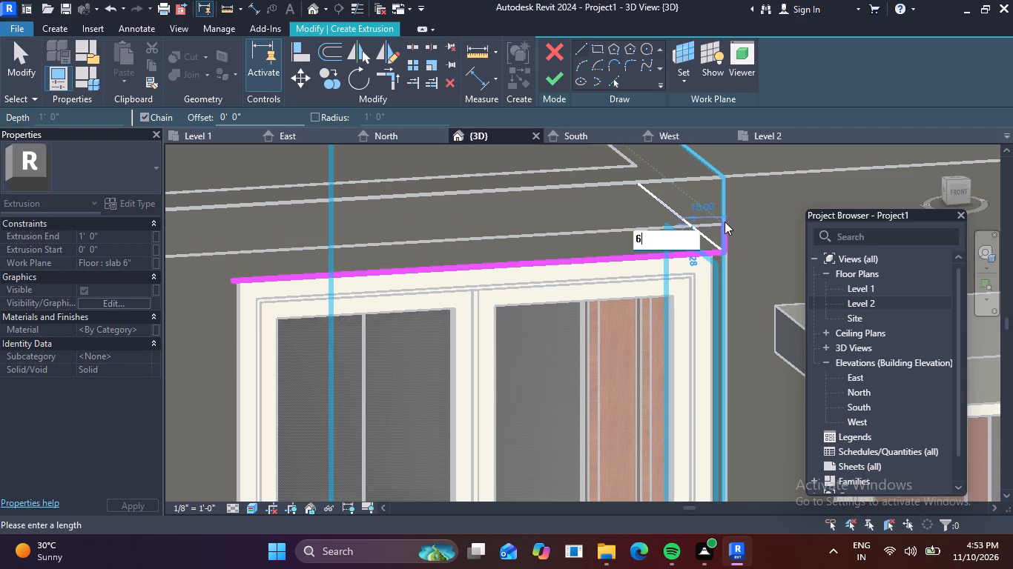
{"action": "key", "text": "shift+quotedbl"}
{"action": "key", "text": "Return"}
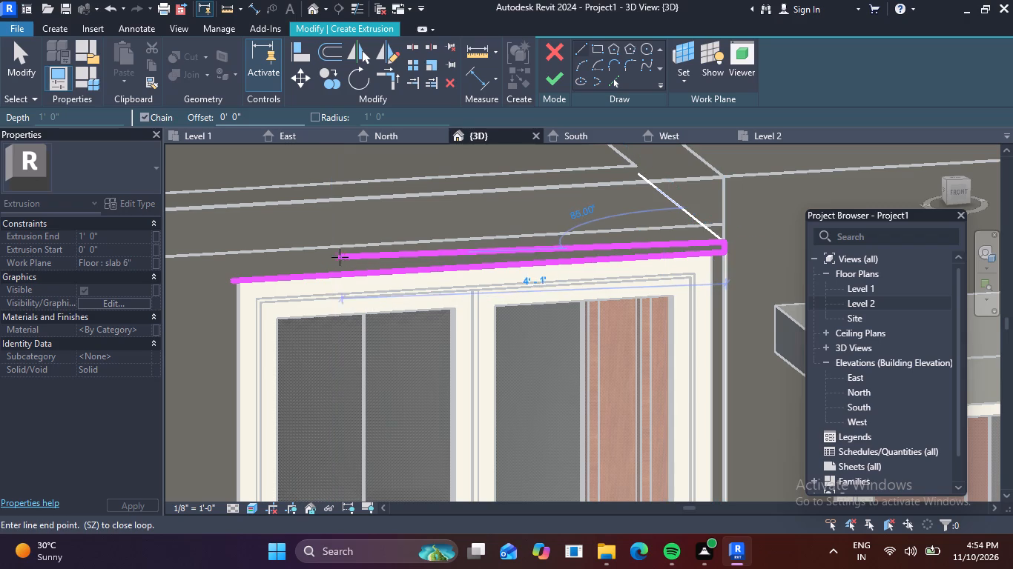
Complete the slab profile with a parallel upper line and a short end line, and try to finish the sketch.
{"action": "scroll", "coordinate": [231, 275], "scroll_direction": "up", "scroll_amount": 4}
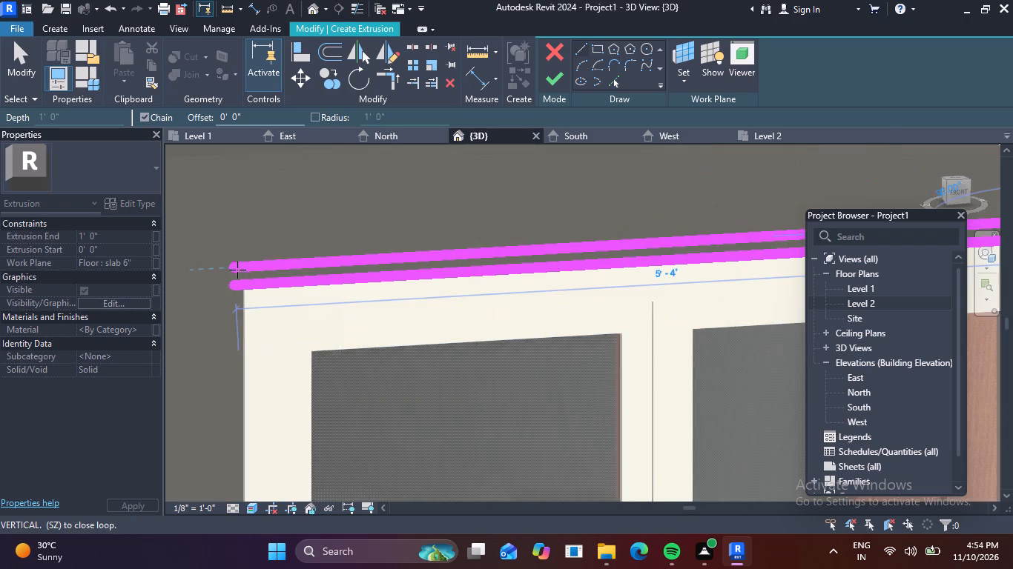
{"action": "scroll", "coordinate": [237, 270], "scroll_direction": "up", "scroll_amount": 4}
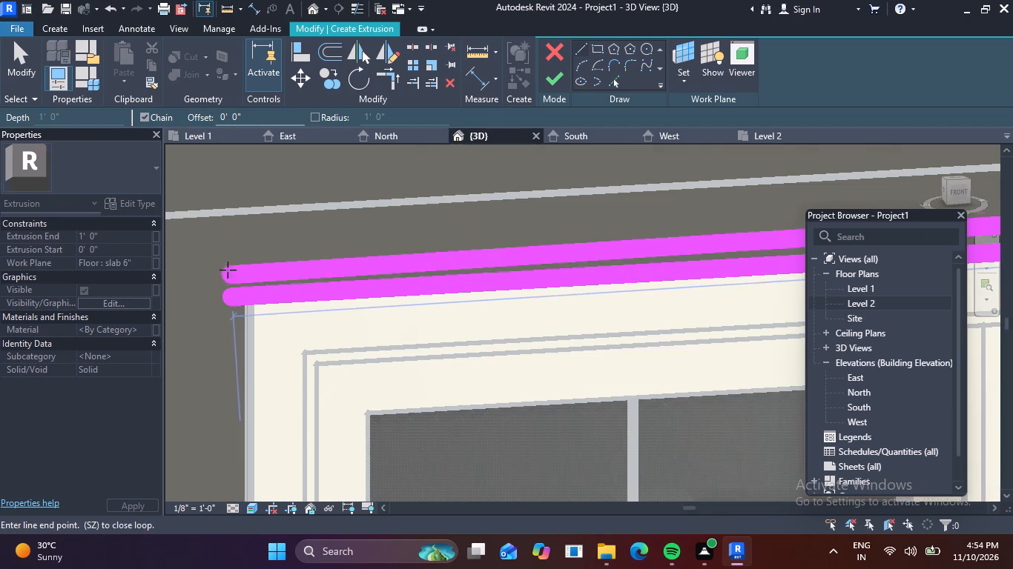
{"action": "scroll", "coordinate": [222, 259], "scroll_direction": "down", "scroll_amount": 6}
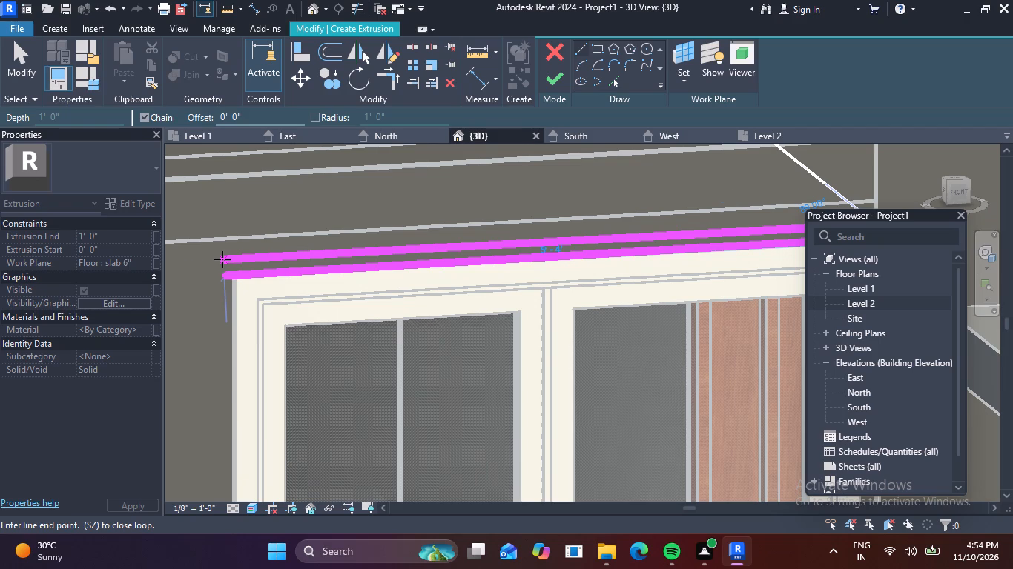
{"action": "left_click", "coordinate": [226, 260]}
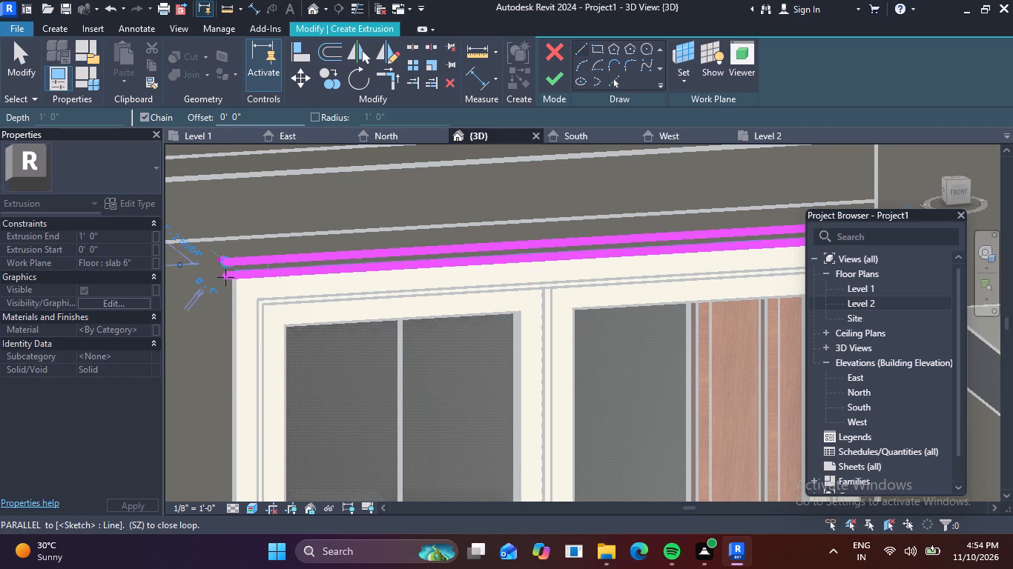
{"action": "left_click", "coordinate": [227, 279]}
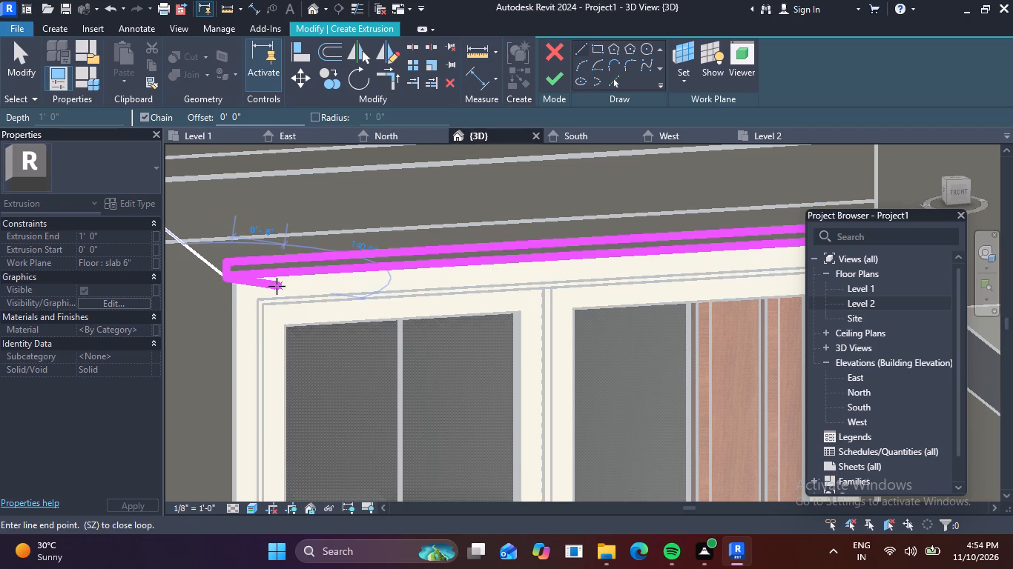
{"action": "key", "text": "Escape"}
{"action": "left_click", "coordinate": [552, 81]}
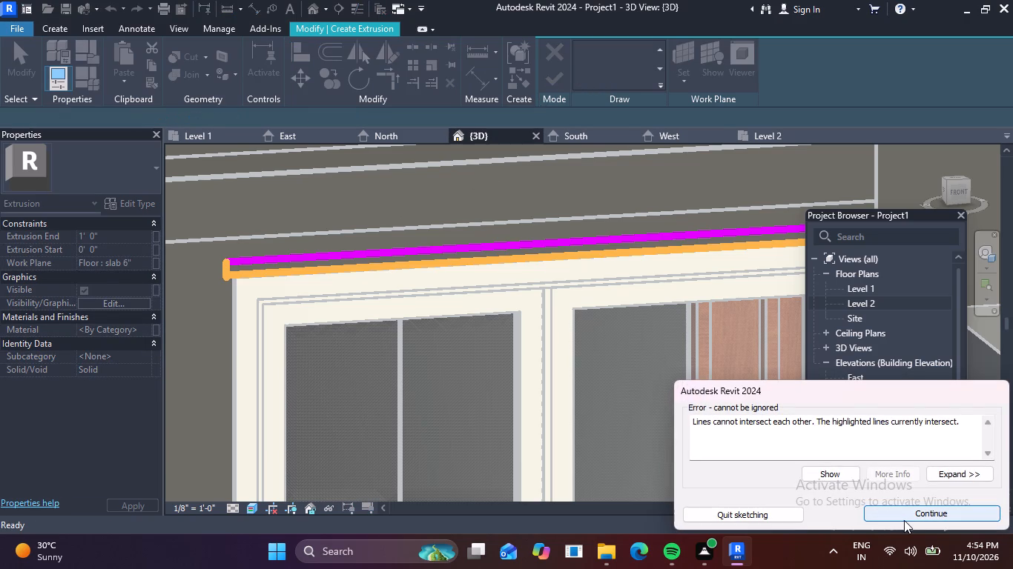
{"action": "left_click", "coordinate": [911, 507]}
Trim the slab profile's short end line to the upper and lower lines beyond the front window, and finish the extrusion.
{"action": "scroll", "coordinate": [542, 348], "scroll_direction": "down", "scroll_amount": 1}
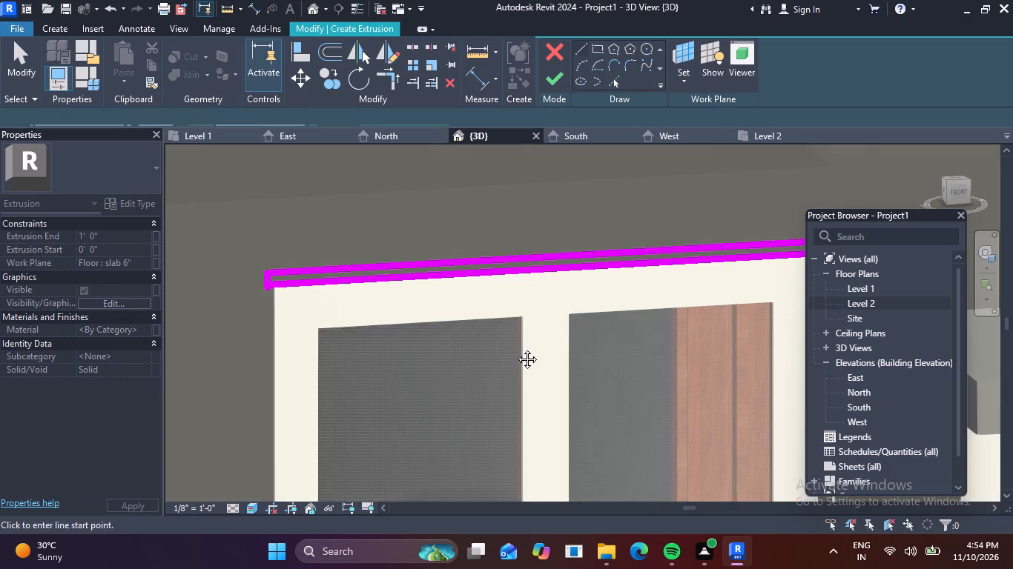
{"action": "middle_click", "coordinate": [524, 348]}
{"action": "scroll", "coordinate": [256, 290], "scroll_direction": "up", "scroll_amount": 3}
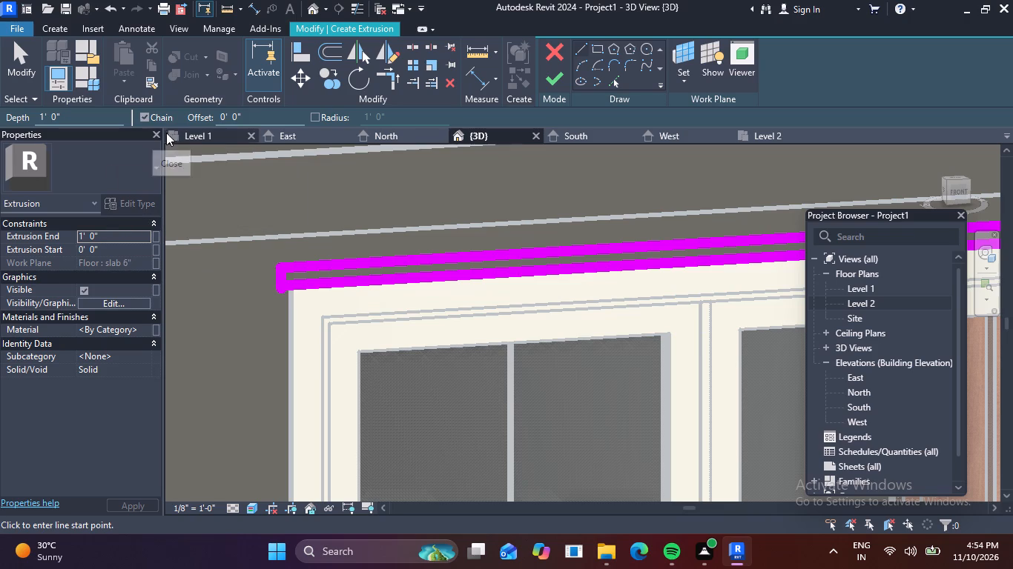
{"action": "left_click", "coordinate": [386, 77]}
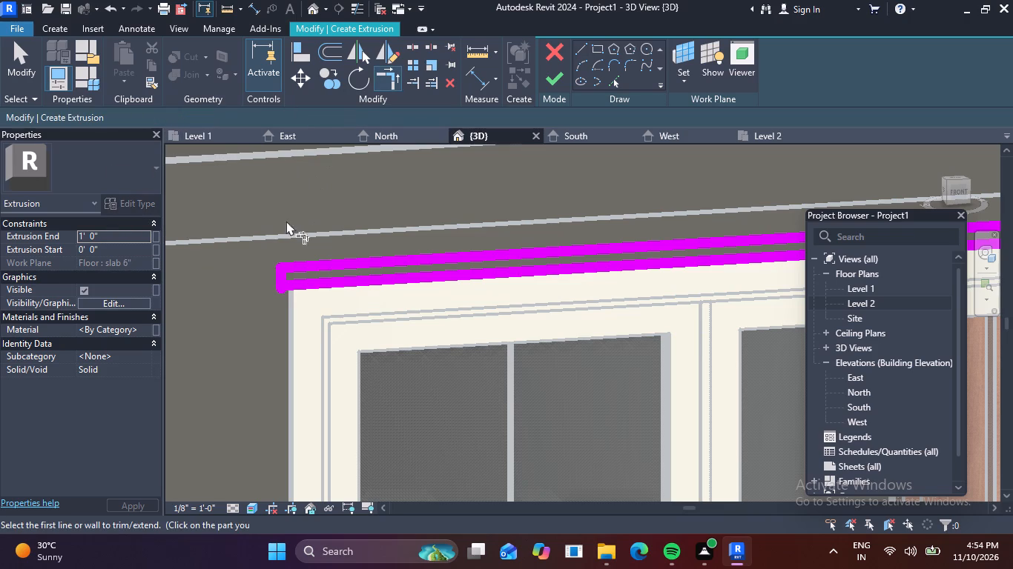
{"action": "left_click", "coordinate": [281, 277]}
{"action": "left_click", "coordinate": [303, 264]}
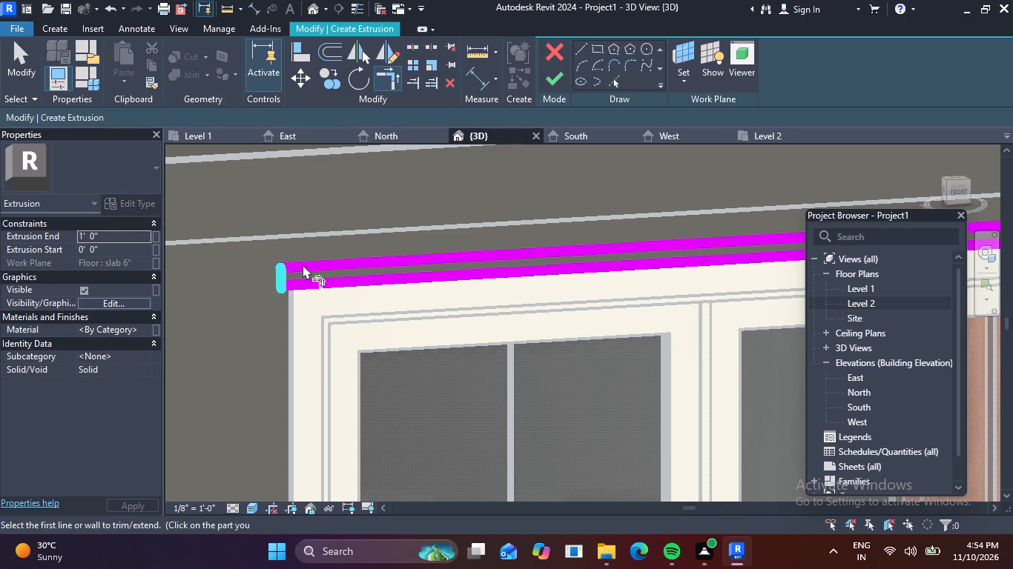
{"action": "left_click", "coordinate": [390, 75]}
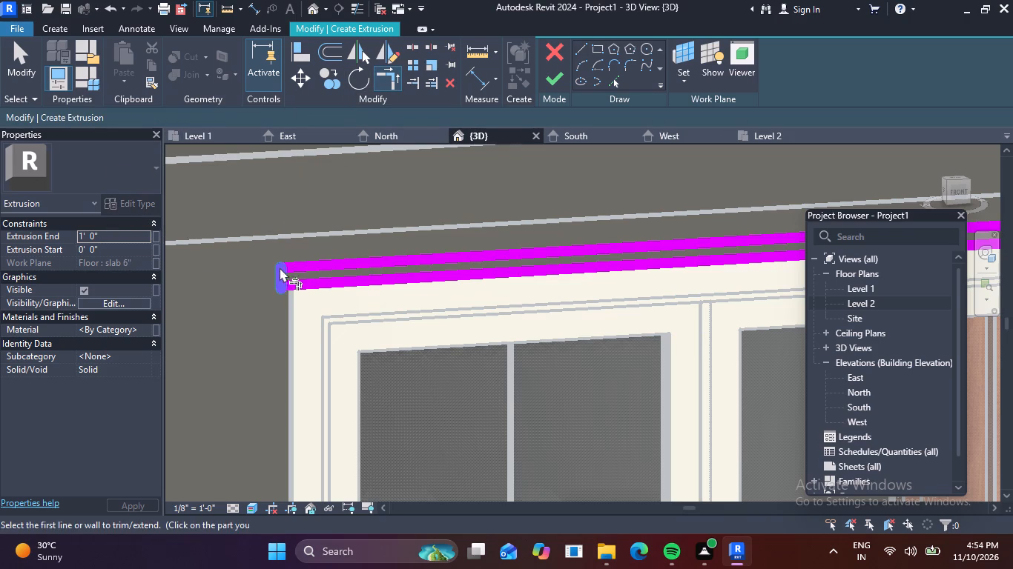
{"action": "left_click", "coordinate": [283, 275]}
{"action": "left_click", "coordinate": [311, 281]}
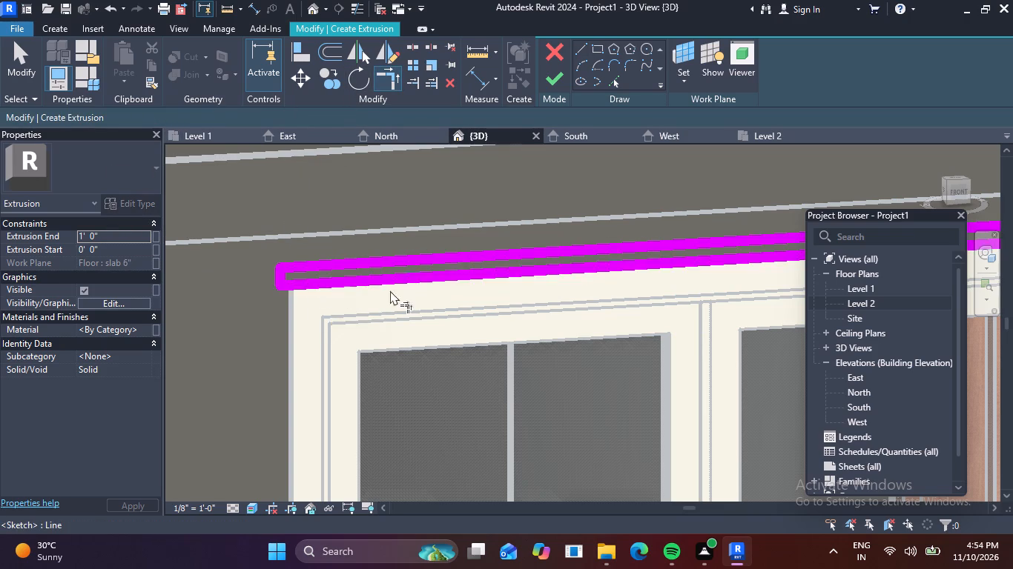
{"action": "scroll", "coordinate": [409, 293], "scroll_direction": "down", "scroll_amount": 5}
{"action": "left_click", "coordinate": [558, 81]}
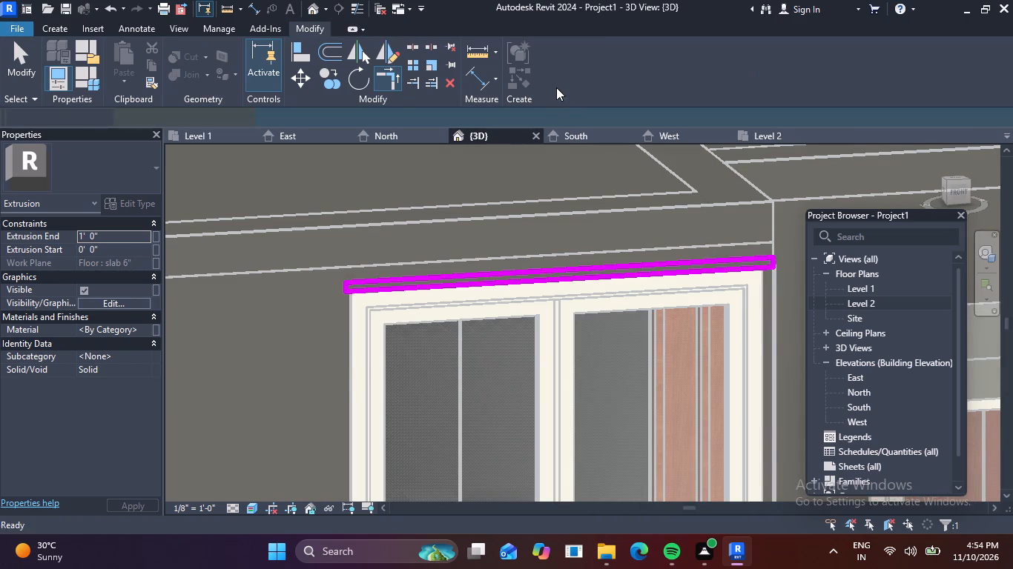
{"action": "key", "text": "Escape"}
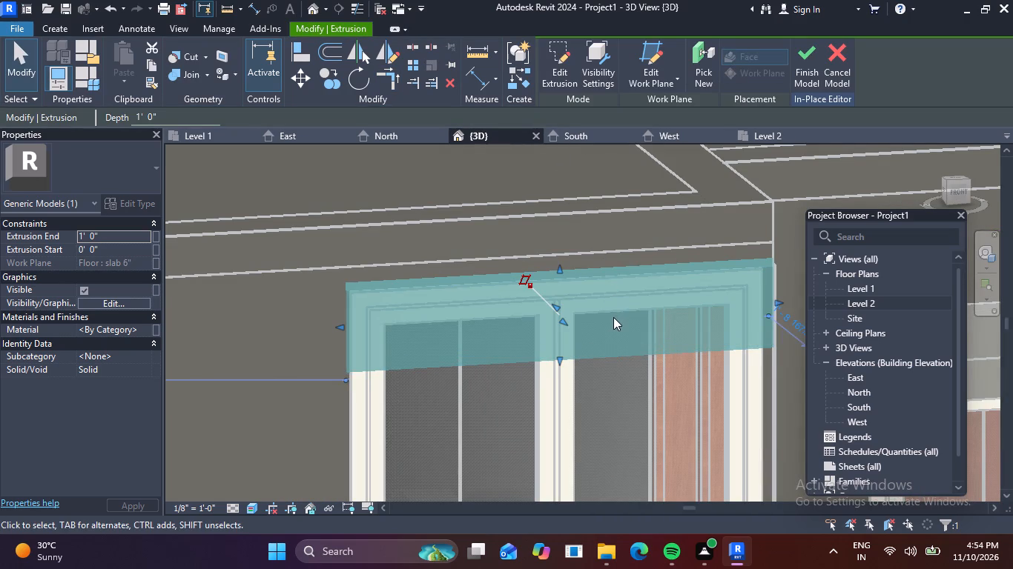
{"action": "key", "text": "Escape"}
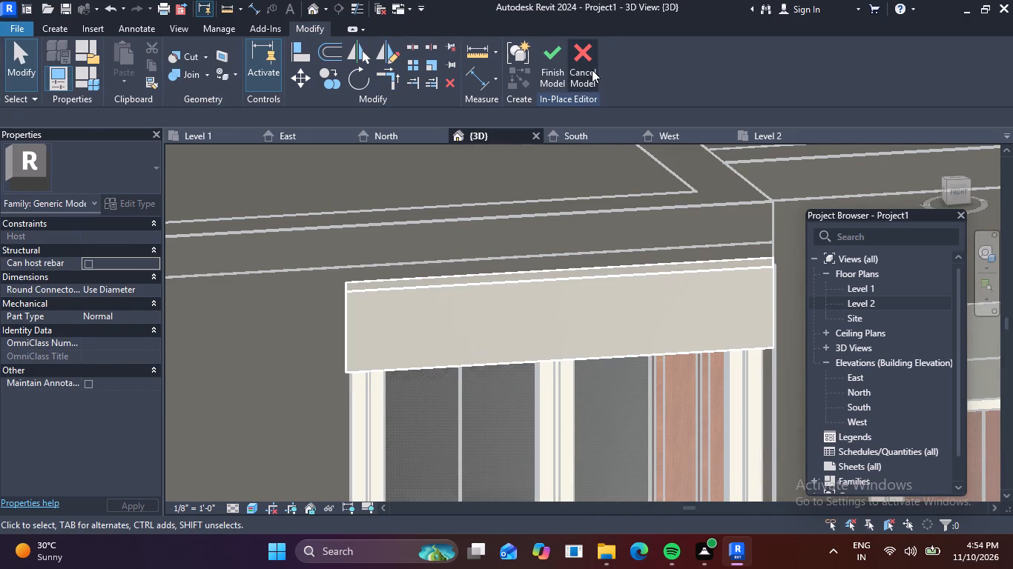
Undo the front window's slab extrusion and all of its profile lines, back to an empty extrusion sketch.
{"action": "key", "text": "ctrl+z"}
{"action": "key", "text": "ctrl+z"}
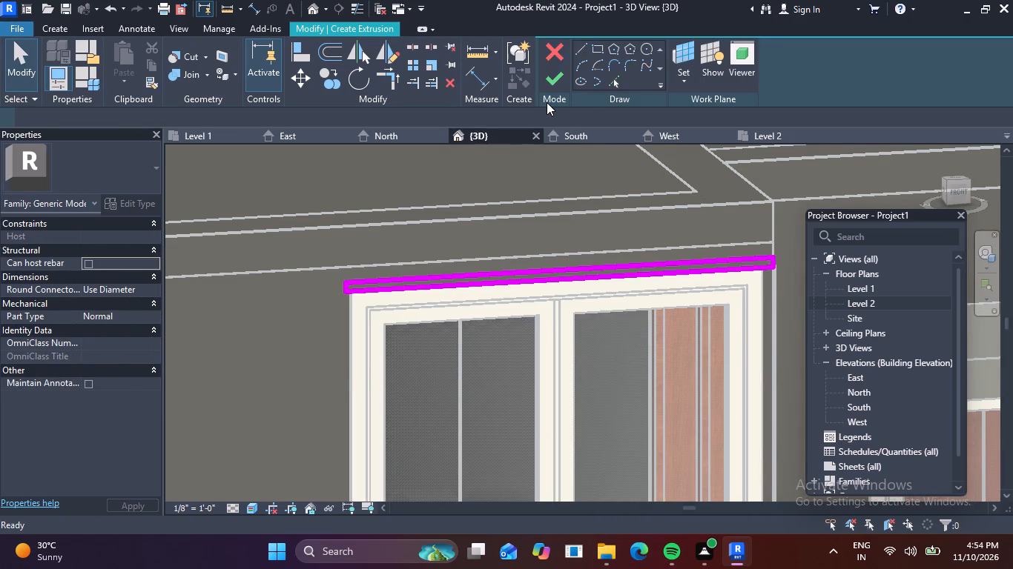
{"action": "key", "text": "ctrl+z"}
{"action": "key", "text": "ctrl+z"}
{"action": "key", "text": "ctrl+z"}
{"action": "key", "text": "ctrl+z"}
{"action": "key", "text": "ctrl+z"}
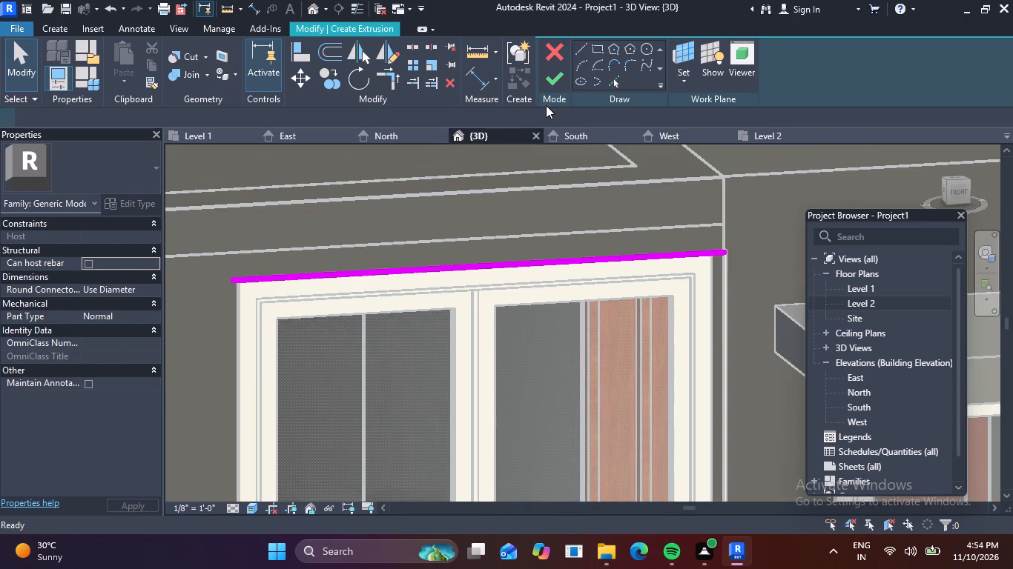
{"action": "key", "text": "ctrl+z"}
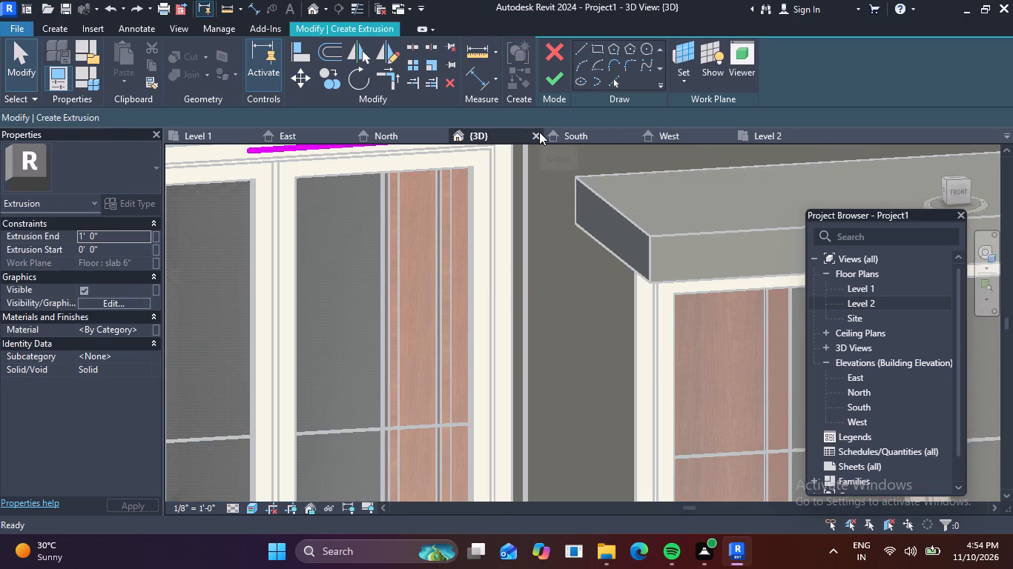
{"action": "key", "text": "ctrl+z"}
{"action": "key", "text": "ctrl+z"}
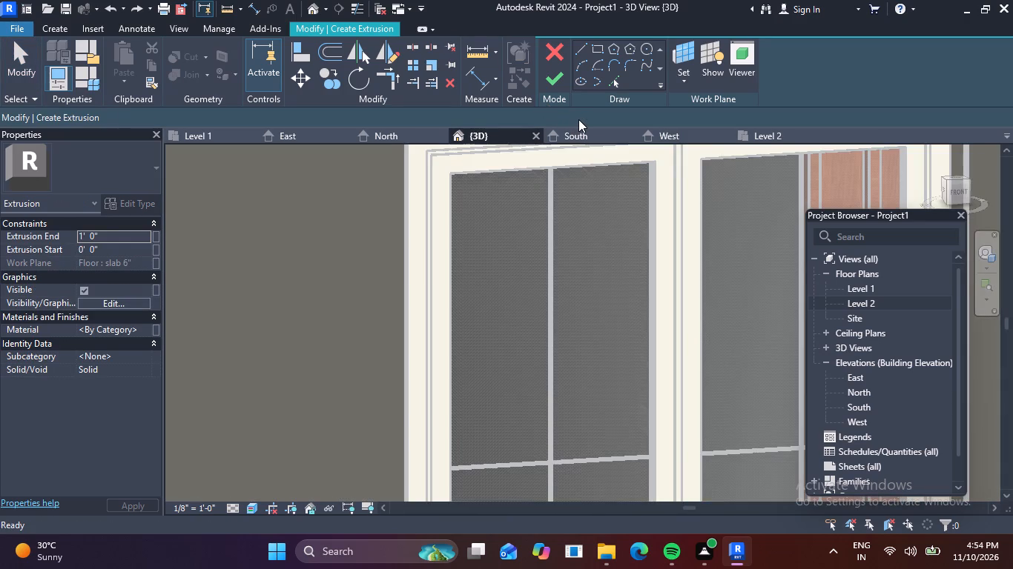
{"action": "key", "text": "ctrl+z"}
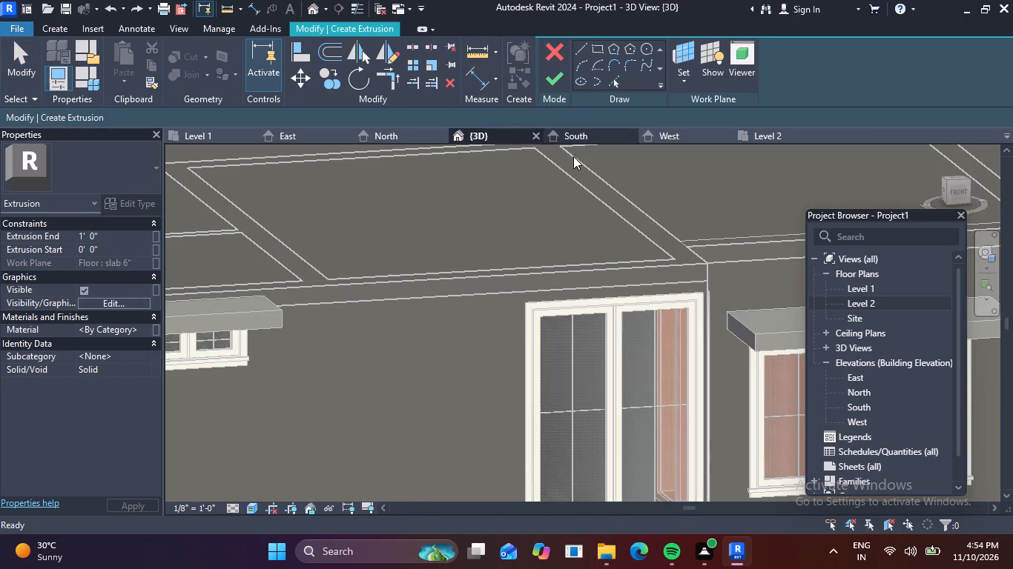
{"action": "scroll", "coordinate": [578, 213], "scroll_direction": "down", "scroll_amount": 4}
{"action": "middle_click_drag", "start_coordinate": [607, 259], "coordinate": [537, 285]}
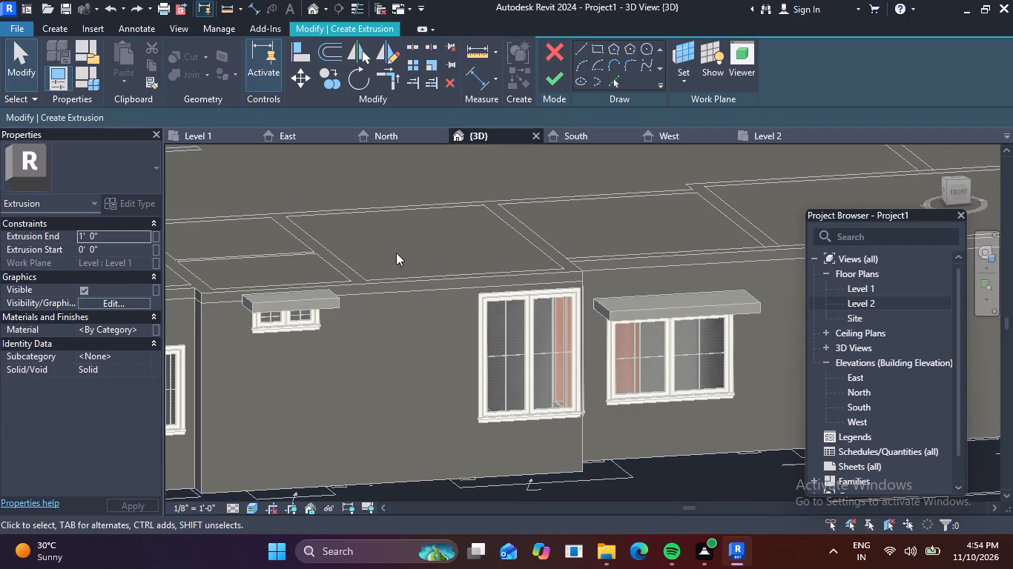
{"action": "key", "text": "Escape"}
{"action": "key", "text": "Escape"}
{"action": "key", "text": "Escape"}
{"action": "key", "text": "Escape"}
Set the sketch's work plane by picking the face of the 6" floor slab above the front corner window.
{"action": "left_click", "coordinate": [686, 56]}
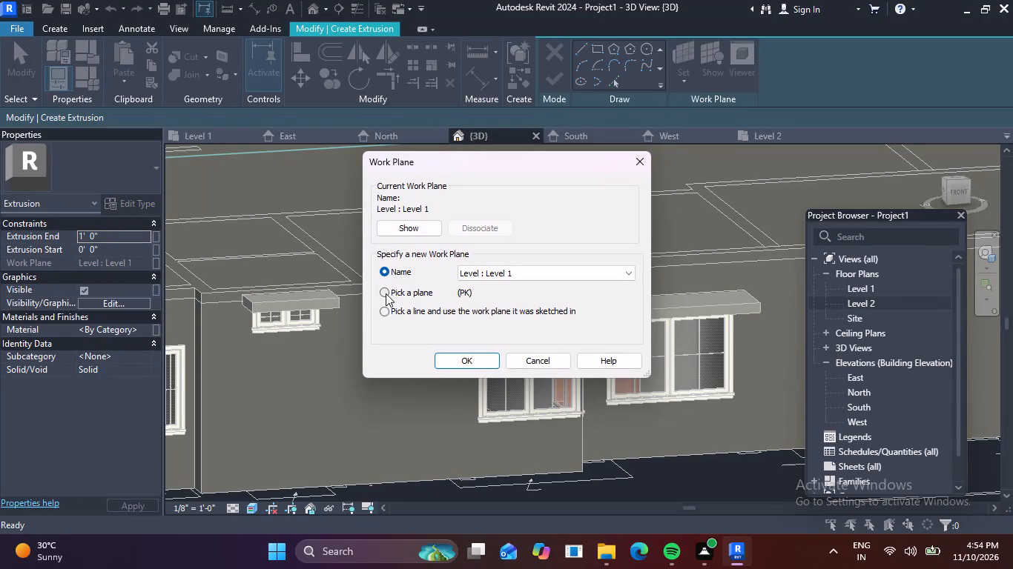
{"action": "left_click", "coordinate": [383, 292]}
{"action": "left_click", "coordinate": [469, 359]}
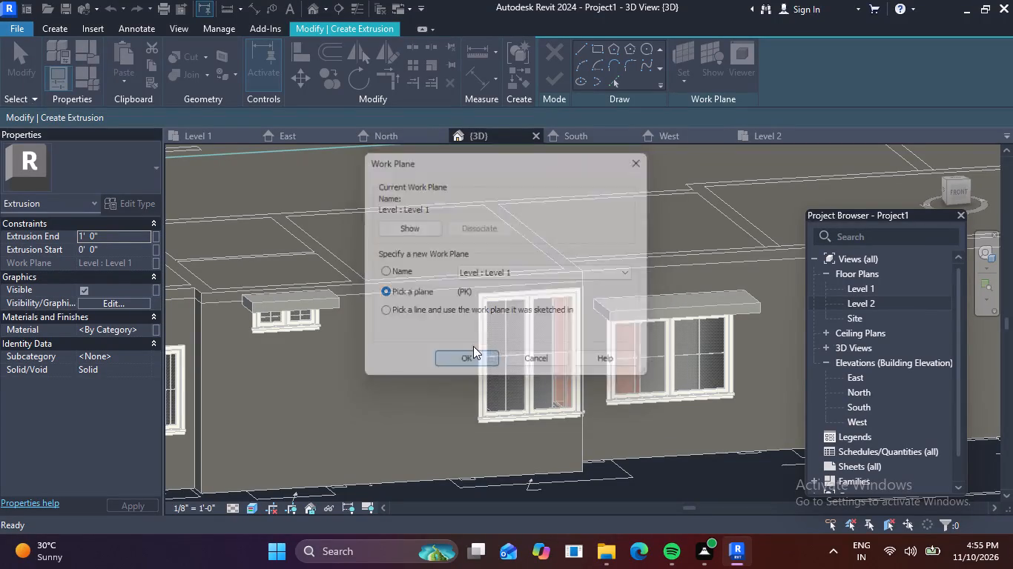
{"action": "scroll", "coordinate": [509, 292], "scroll_direction": "up", "scroll_amount": 4}
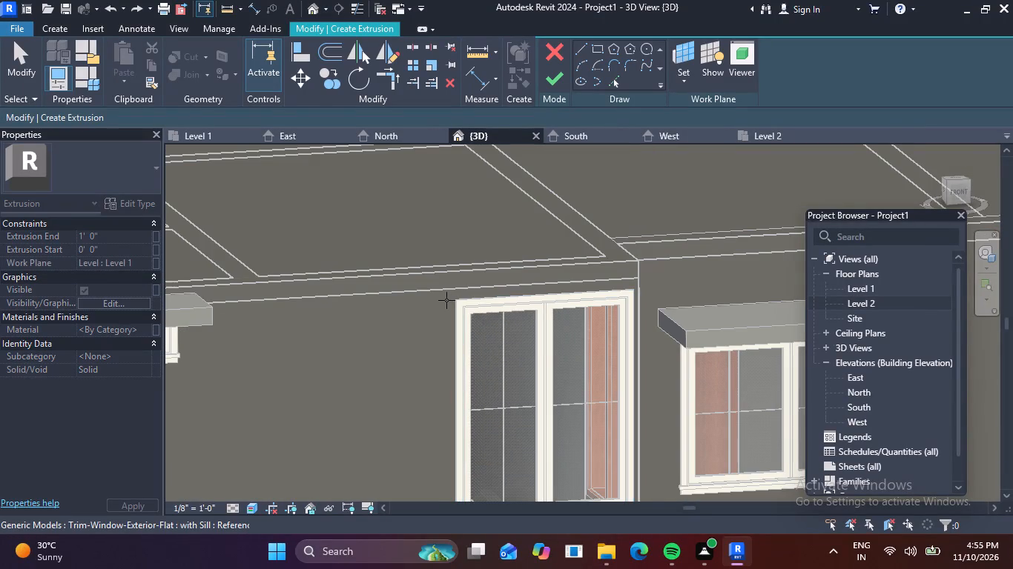
{"action": "left_click", "coordinate": [426, 316]}
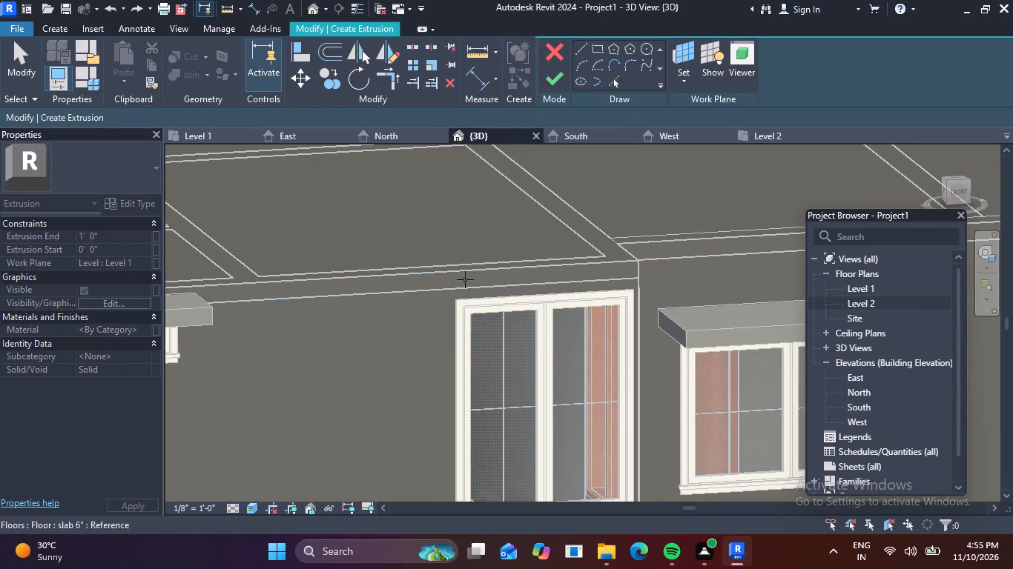
{"action": "left_click", "coordinate": [468, 286]}
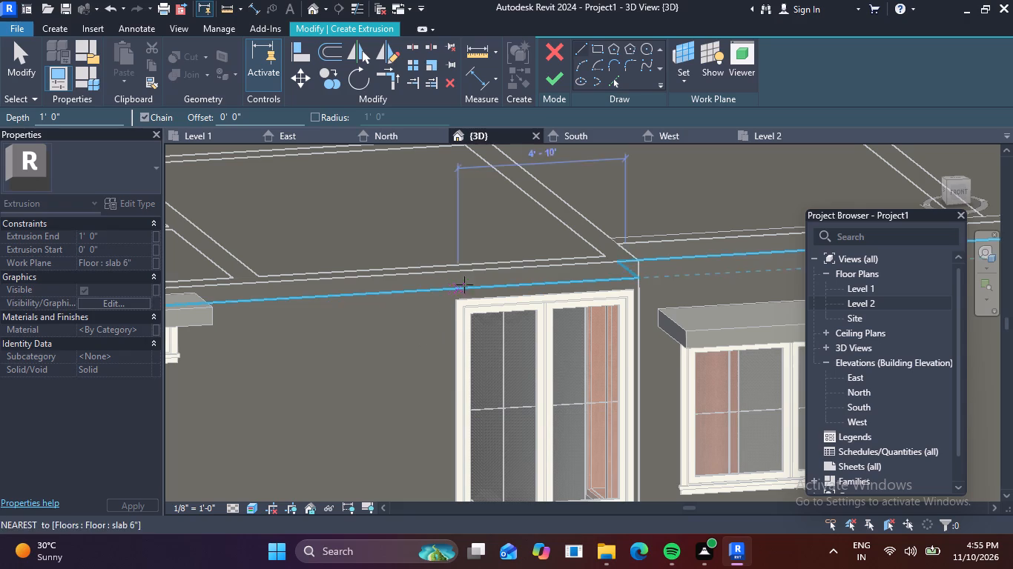
Sketch a 6" line from the front window's upper outer trim corner, running away from the wall corner along the head.
{"action": "scroll", "coordinate": [446, 305], "scroll_direction": "up", "scroll_amount": 4}
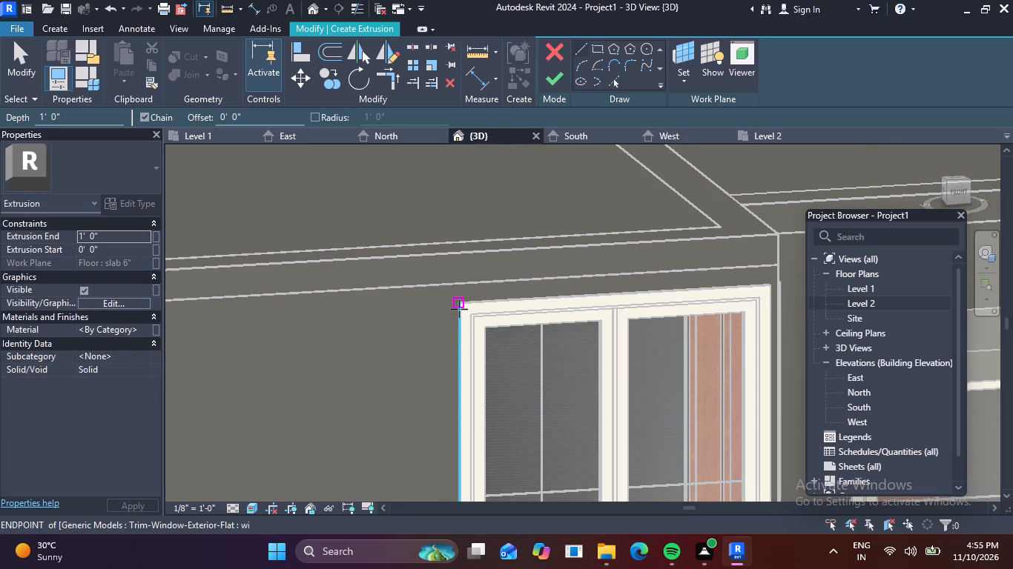
{"action": "left_click", "coordinate": [459, 304]}
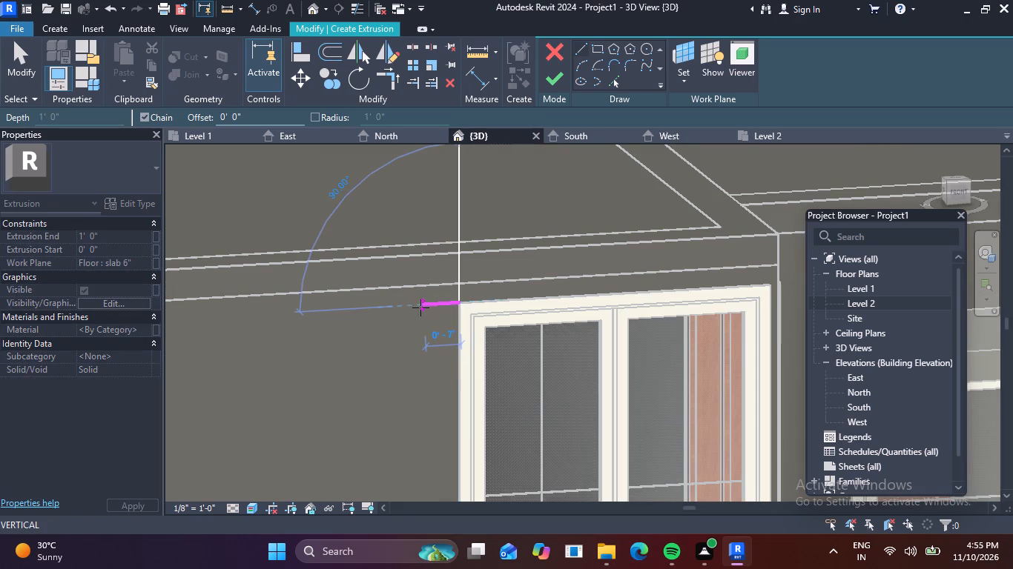
{"action": "key", "text": "6"}
{"action": "key", "text": "shift+quotedbl"}
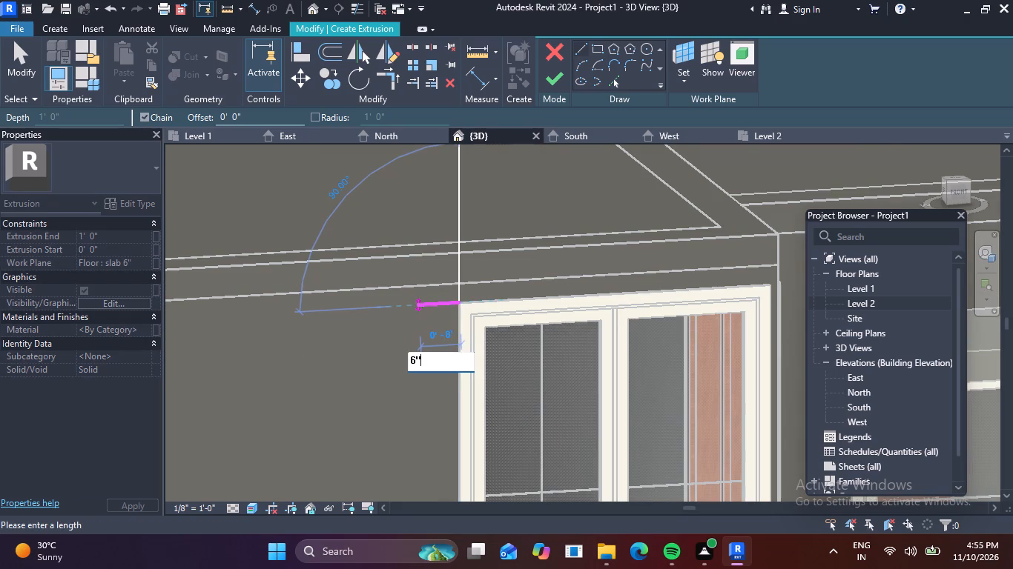
{"action": "key", "text": "Return"}
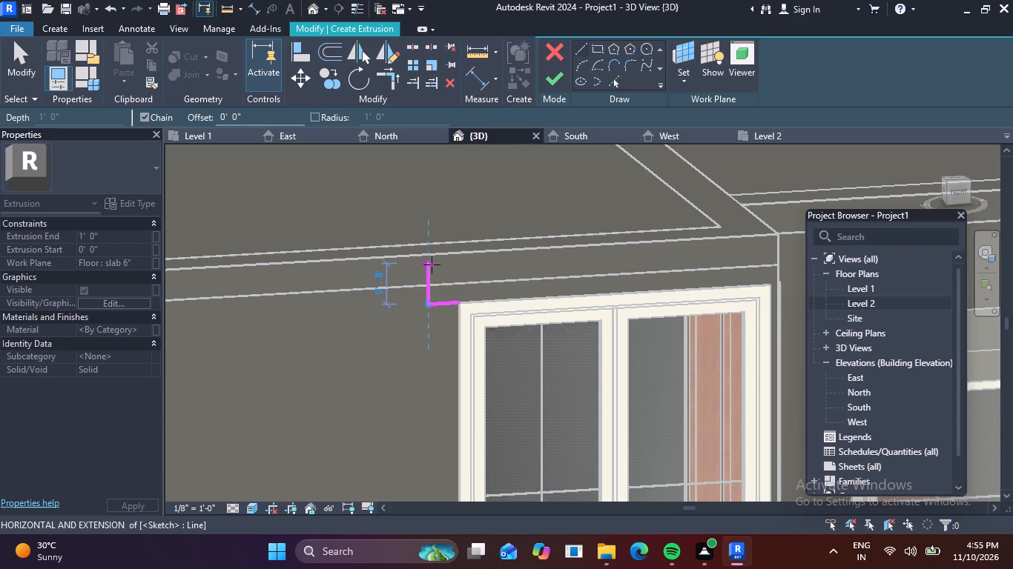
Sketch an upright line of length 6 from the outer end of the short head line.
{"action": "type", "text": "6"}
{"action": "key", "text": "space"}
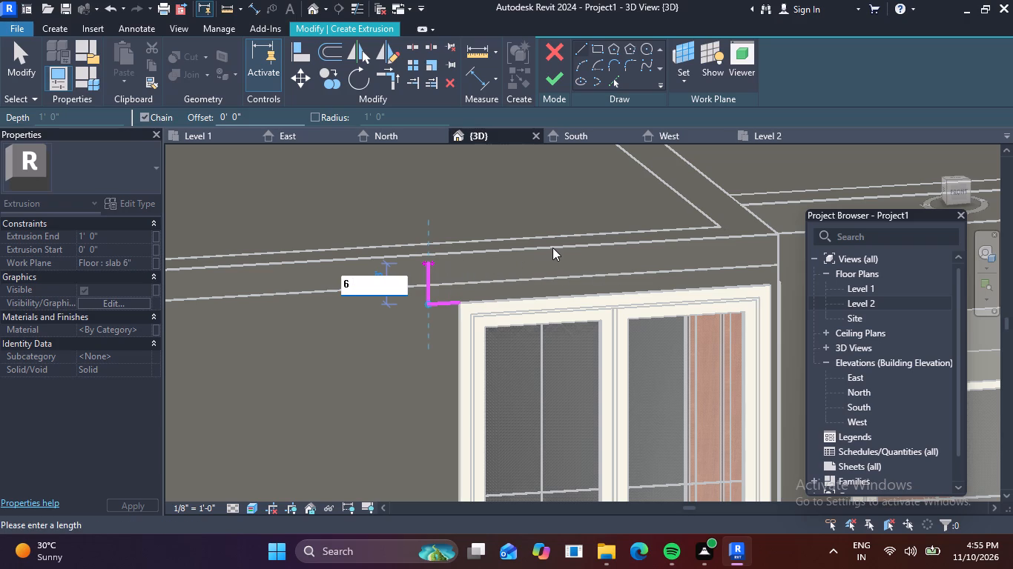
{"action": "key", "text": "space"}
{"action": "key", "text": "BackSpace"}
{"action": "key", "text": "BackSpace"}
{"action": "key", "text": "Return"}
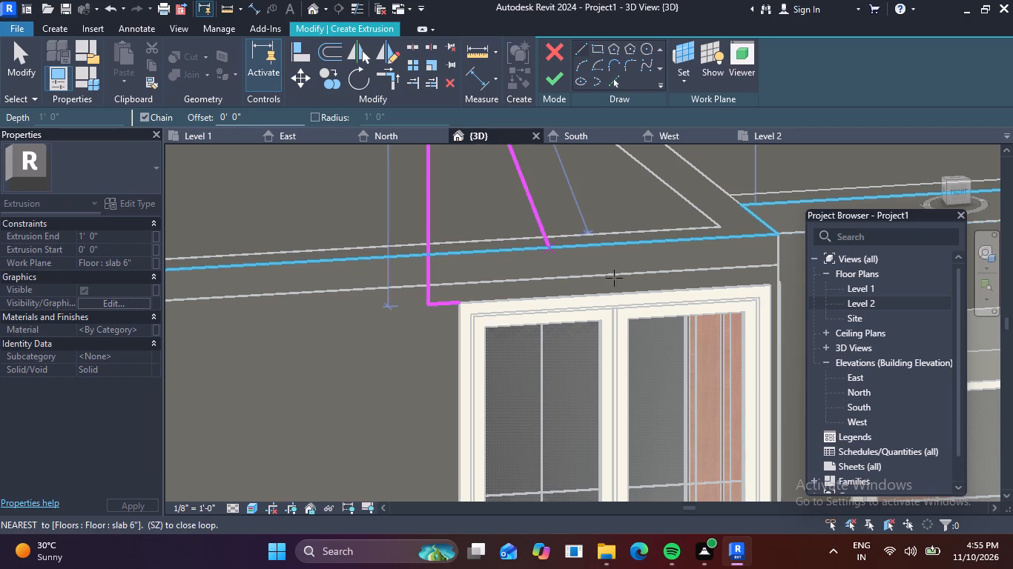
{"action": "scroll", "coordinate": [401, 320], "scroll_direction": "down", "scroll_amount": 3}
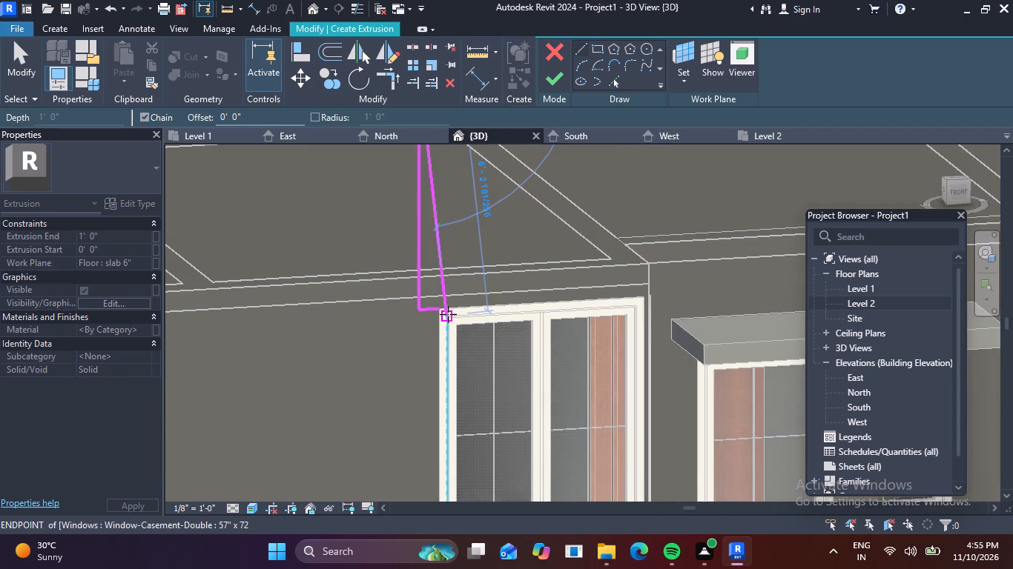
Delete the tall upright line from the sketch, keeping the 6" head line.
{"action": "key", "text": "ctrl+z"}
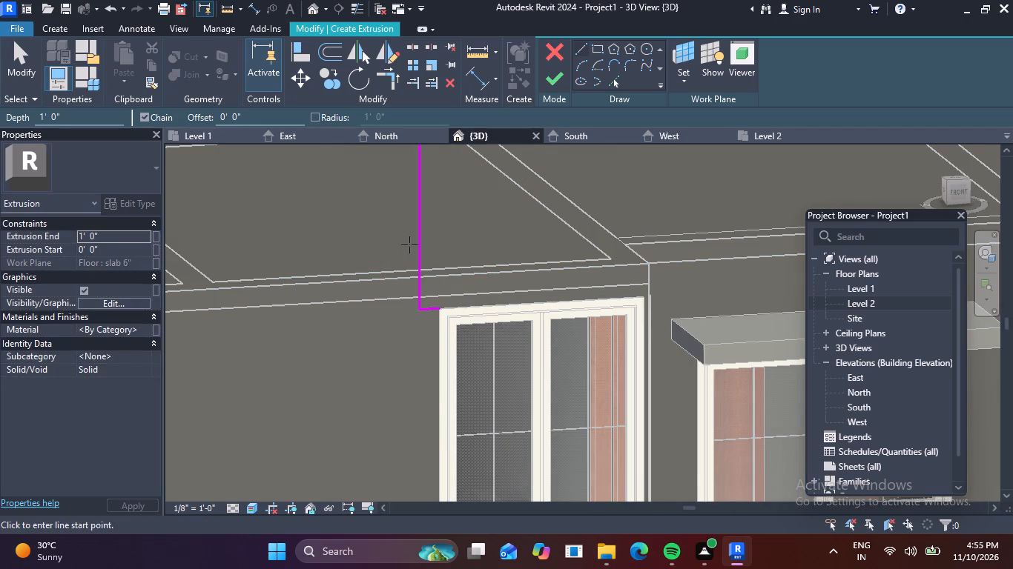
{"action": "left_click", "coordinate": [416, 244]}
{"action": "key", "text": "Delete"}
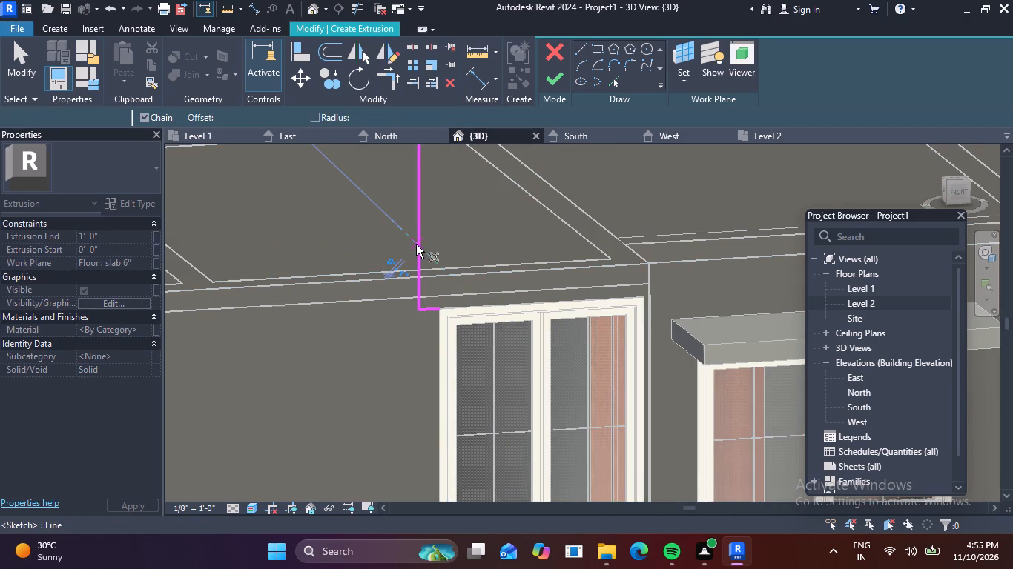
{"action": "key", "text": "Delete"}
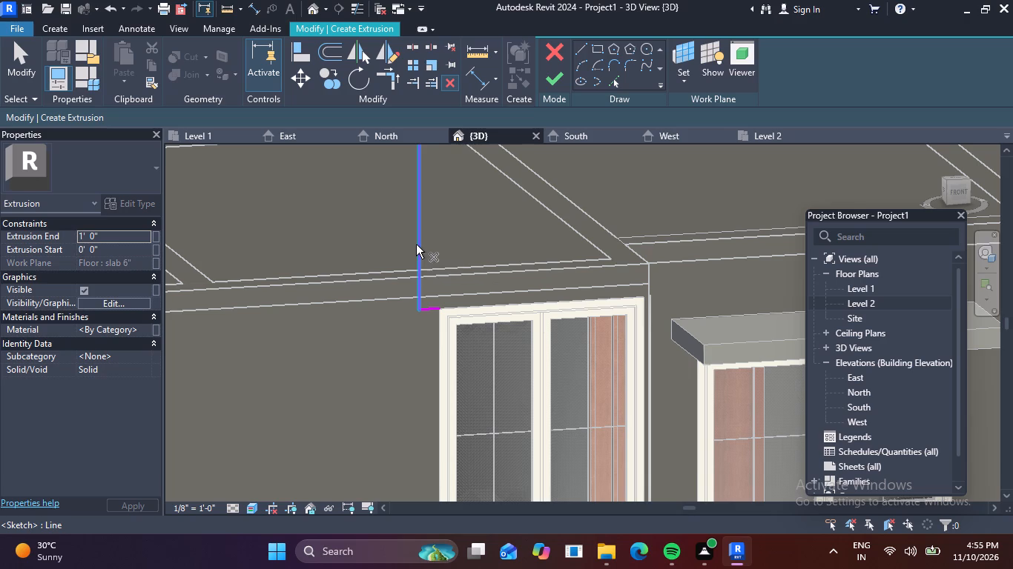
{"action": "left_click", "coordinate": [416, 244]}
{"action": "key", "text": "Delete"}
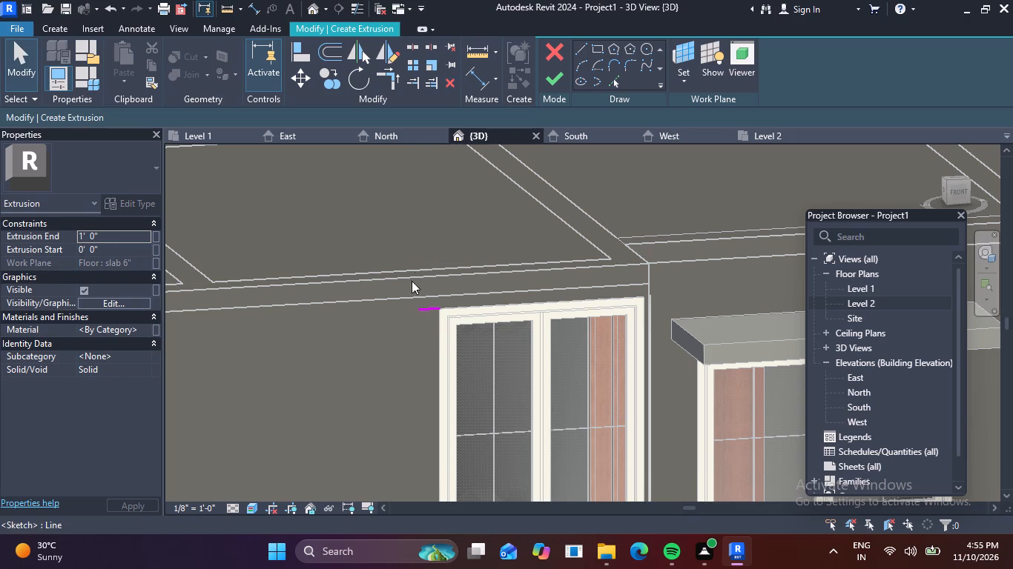
Sketch a 6" upright line from the outer end of the short head line above the front corner window.
{"action": "left_click", "coordinate": [581, 51]}
{"action": "scroll", "coordinate": [440, 293], "scroll_direction": "up", "scroll_amount": 5}
{"action": "scroll", "coordinate": [392, 330], "scroll_direction": "up", "scroll_amount": 2}
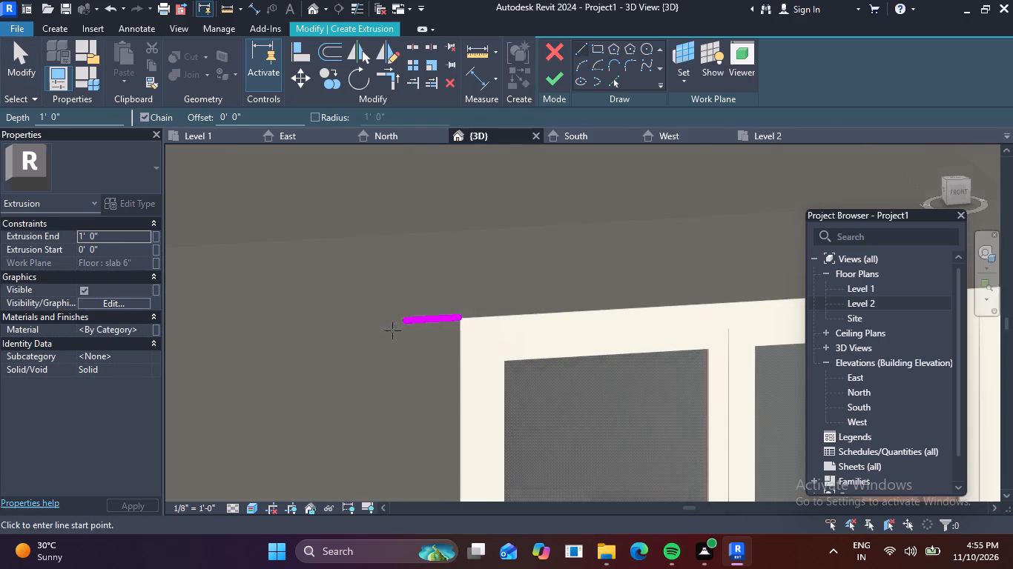
{"action": "left_click", "coordinate": [408, 320]}
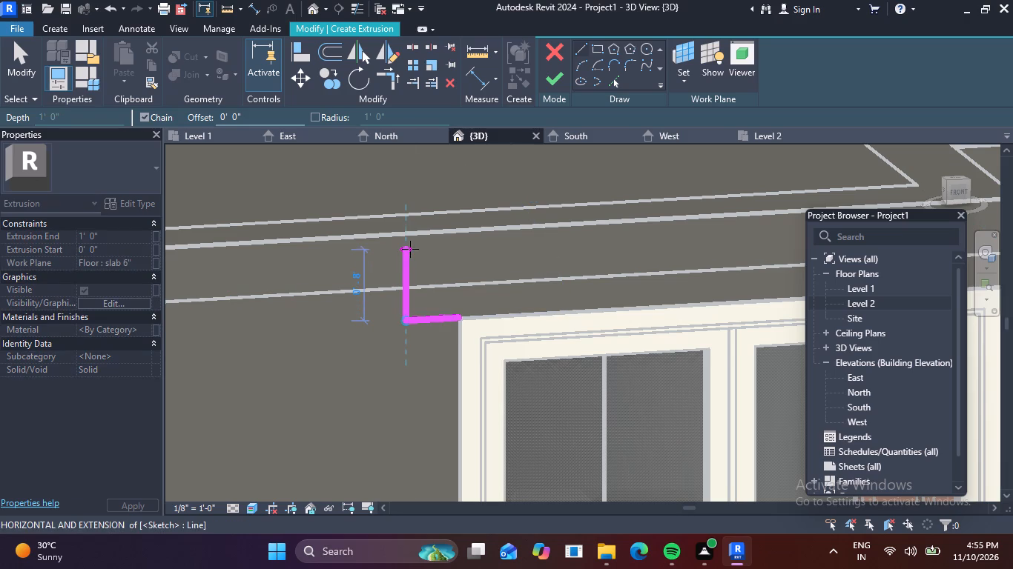
{"action": "key", "text": "6"}
{"action": "key", "text": "shift+quotedbl"}
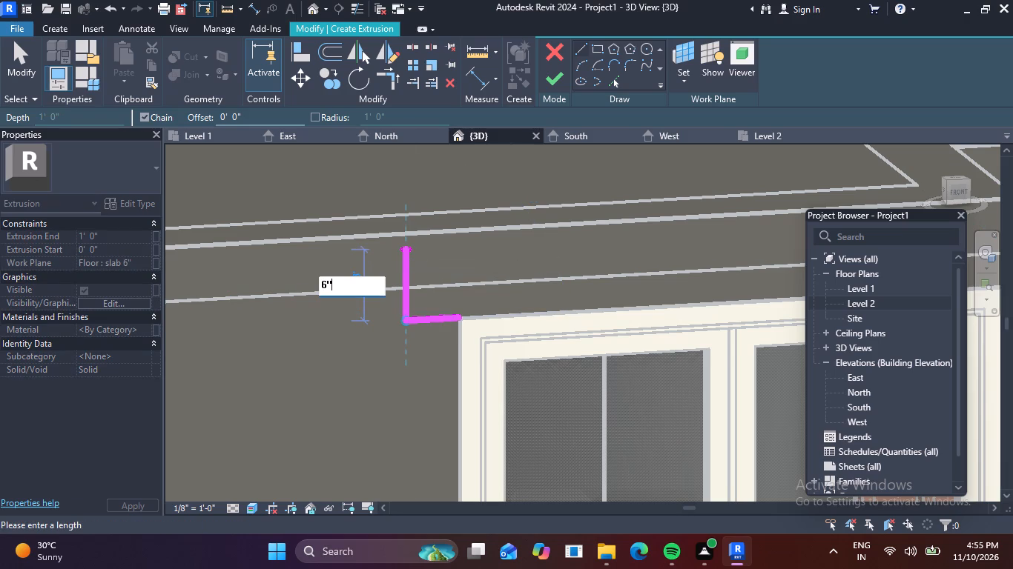
{"action": "key", "text": "Return"}
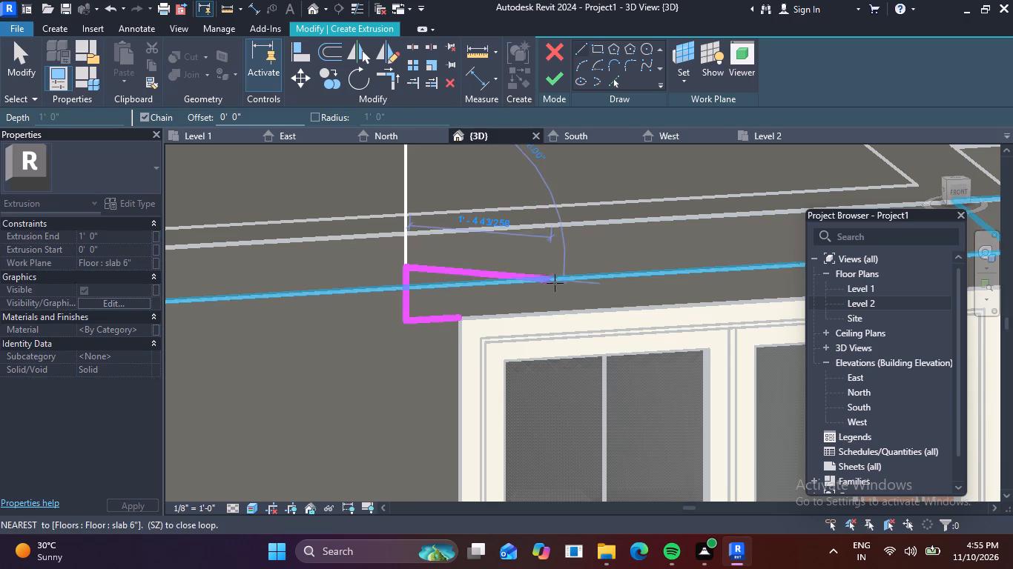
Close the profile along the top to the wall corner, down 6" and back along the window head, and finish the extrusion sketch.
{"action": "scroll", "coordinate": [584, 258], "scroll_direction": "down", "scroll_amount": 2}
{"action": "middle_click_drag", "start_coordinate": [582, 257], "coordinate": [280, 295]}
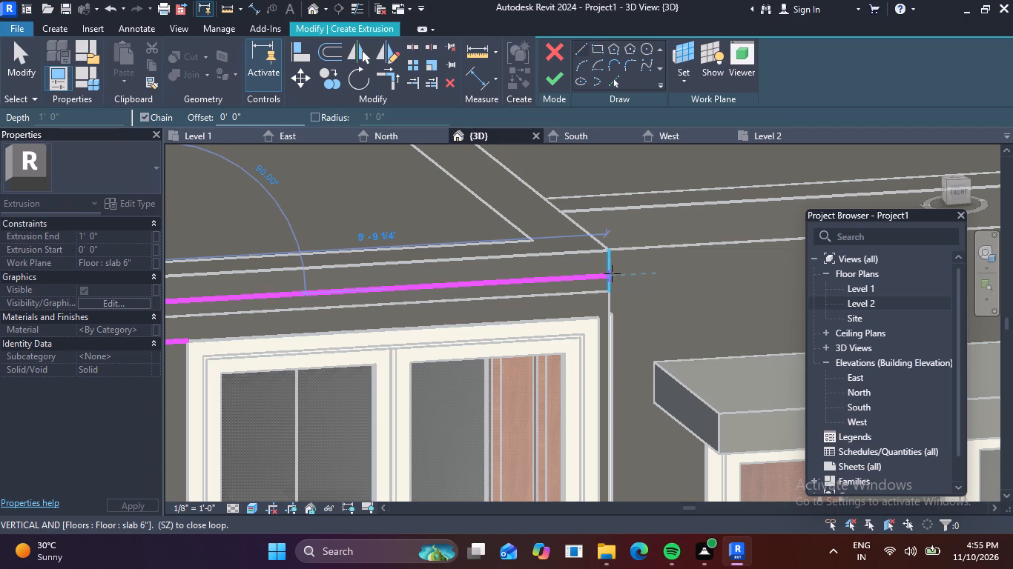
{"action": "left_click", "coordinate": [612, 273]}
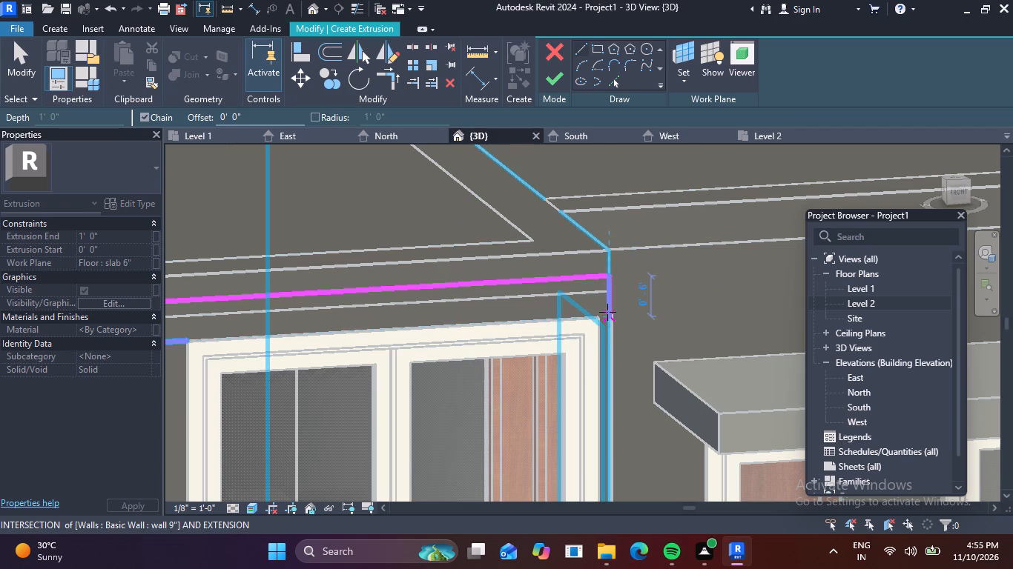
{"action": "middle_click_drag", "start_coordinate": [600, 322], "coordinate": [467, 316]}
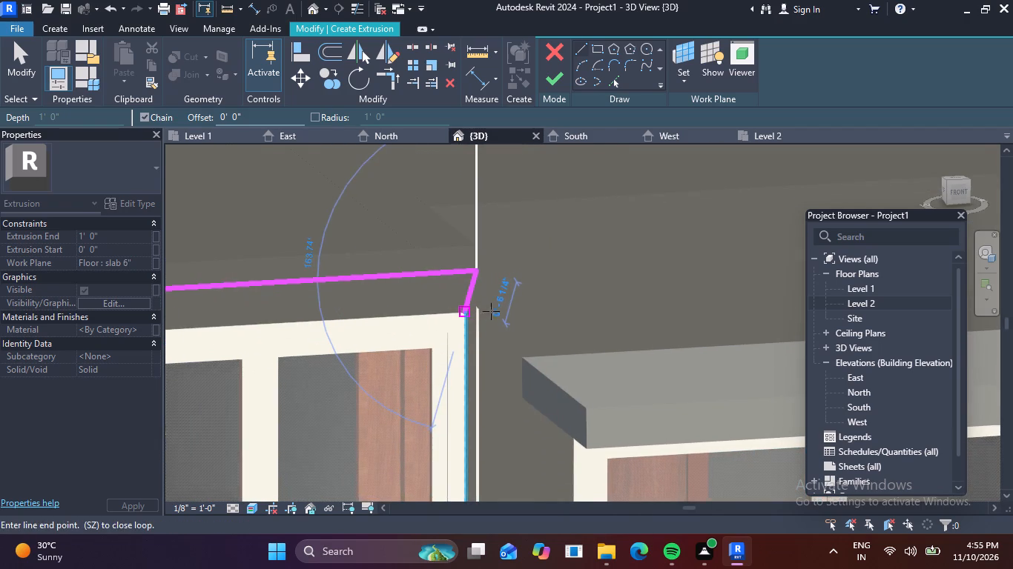
{"action": "left_click", "coordinate": [480, 309]}
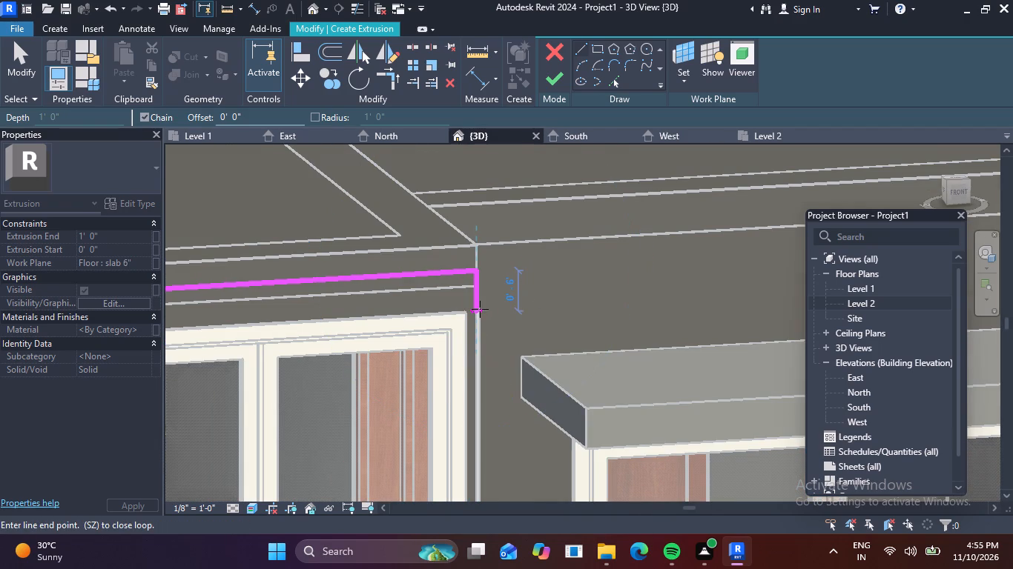
{"action": "middle_click_drag", "start_coordinate": [262, 335], "coordinate": [309, 315]}
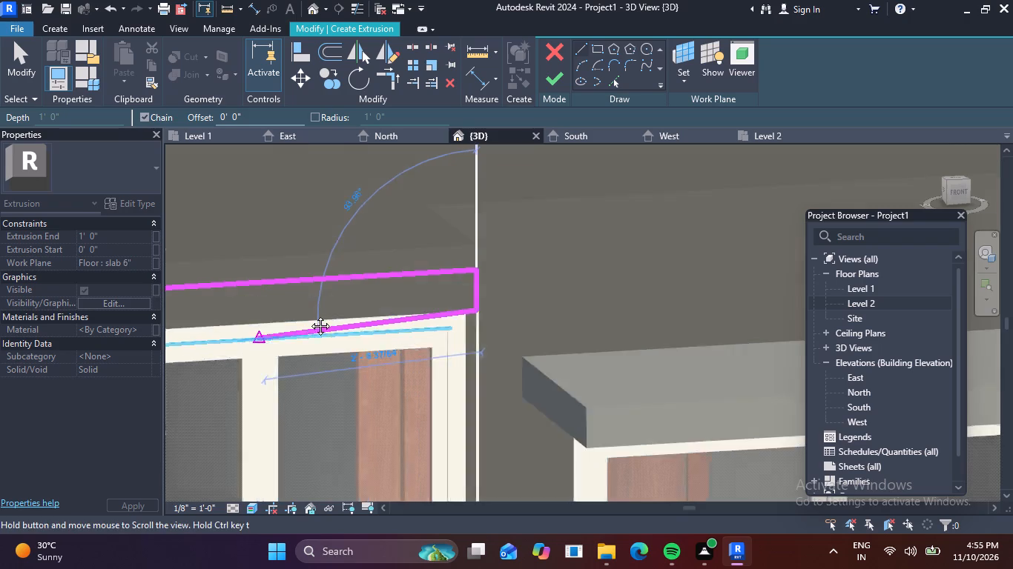
{"action": "middle_click_drag", "start_coordinate": [309, 315], "coordinate": [564, 262]}
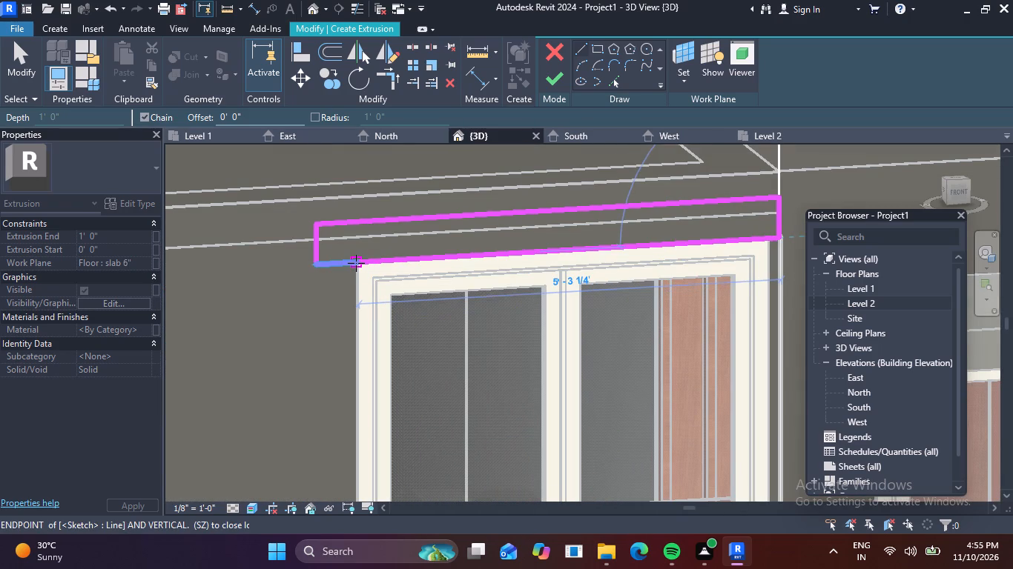
{"action": "left_click", "coordinate": [354, 263]}
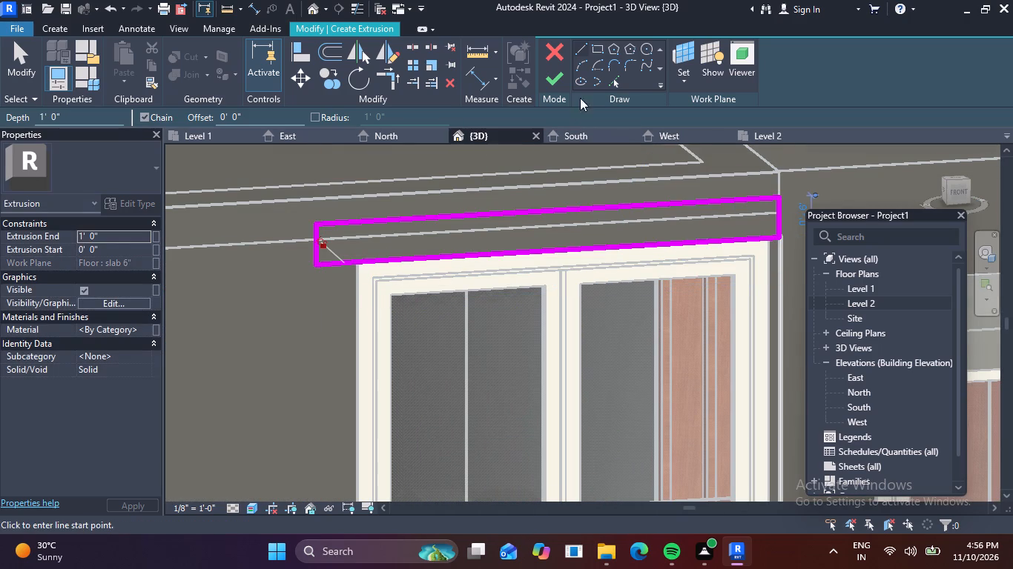
{"action": "left_click", "coordinate": [556, 80]}
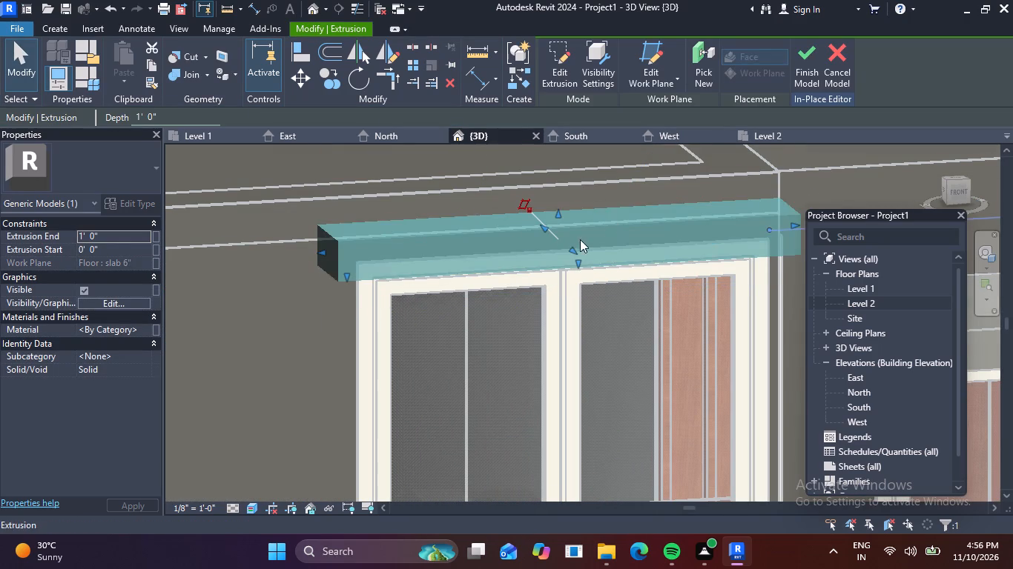
Set the Extrusion End of the new slab above the front corner window to 3'.
{"action": "left_click", "coordinate": [108, 235]}
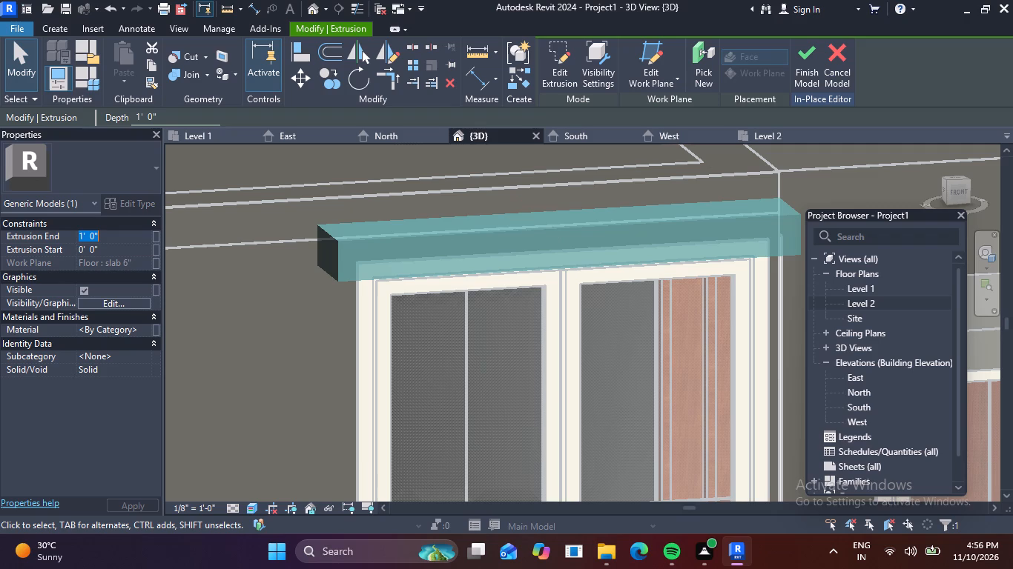
{"action": "key", "text": "BackSpace"}
{"action": "type", "text": "3'"}
{"action": "key", "text": "Return"}
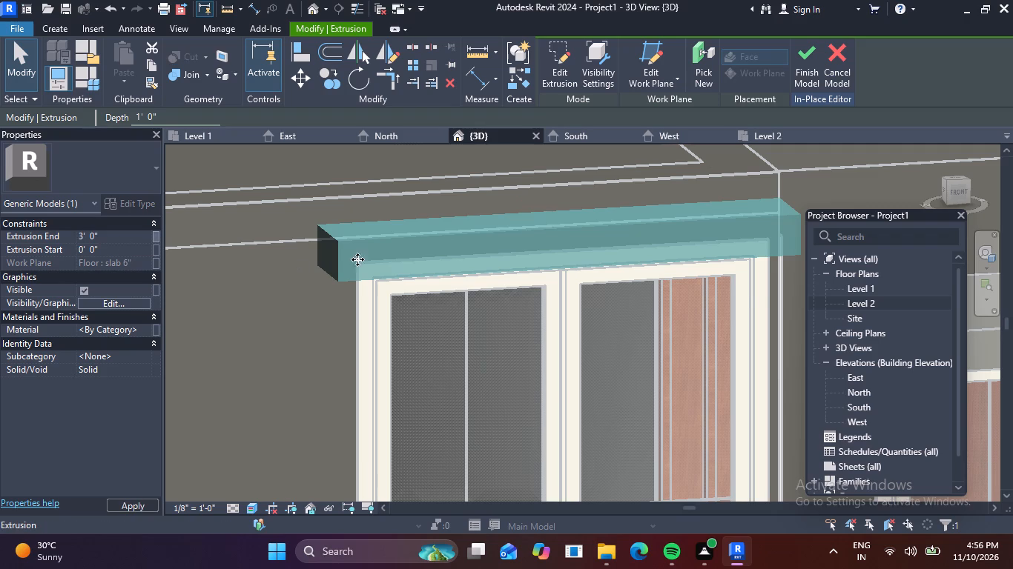
{"action": "scroll", "coordinate": [307, 307], "scroll_direction": "down", "scroll_amount": 2}
{"action": "key", "text": "Escape"}
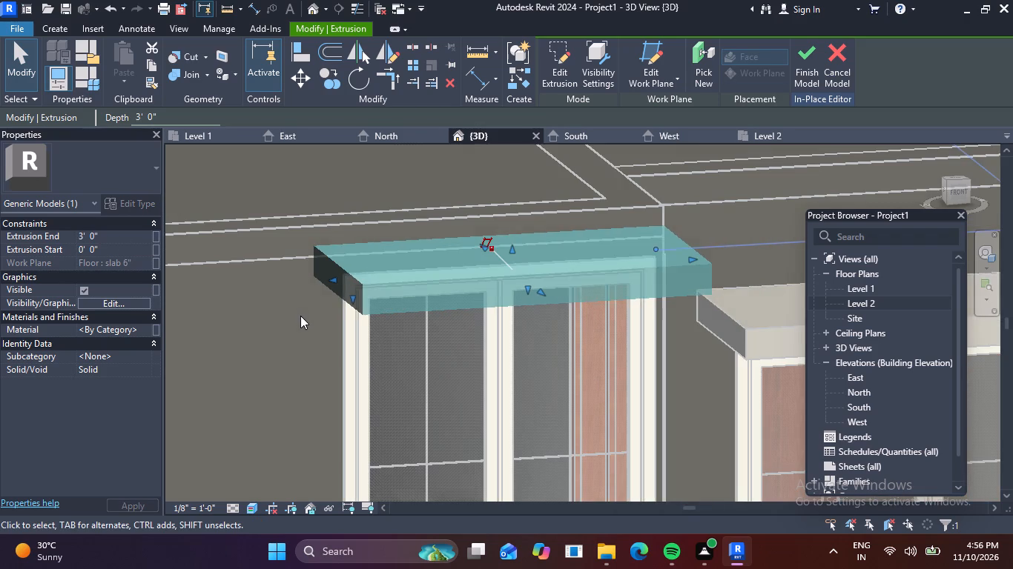
Start another extrusion, picking the new slab's end face at the wall corner as its work plane.
{"action": "middle_click_drag", "start_coordinate": [414, 356], "coordinate": [350, 354], "text": "shift"}
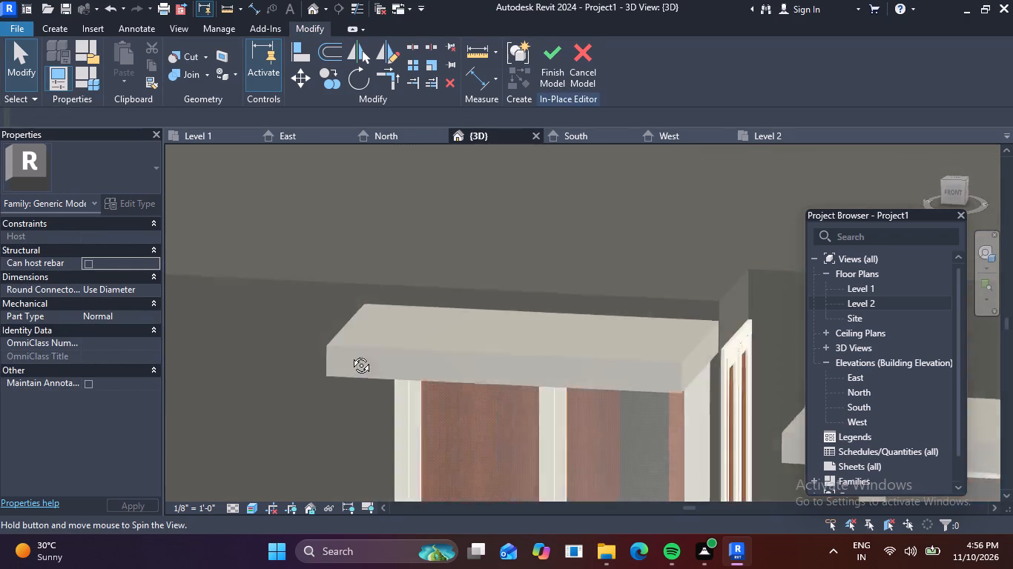
{"action": "middle_click_drag", "start_coordinate": [350, 354], "coordinate": [293, 333], "text": "shift"}
{"action": "middle_click_drag", "start_coordinate": [567, 387], "coordinate": [528, 385], "text": "shift"}
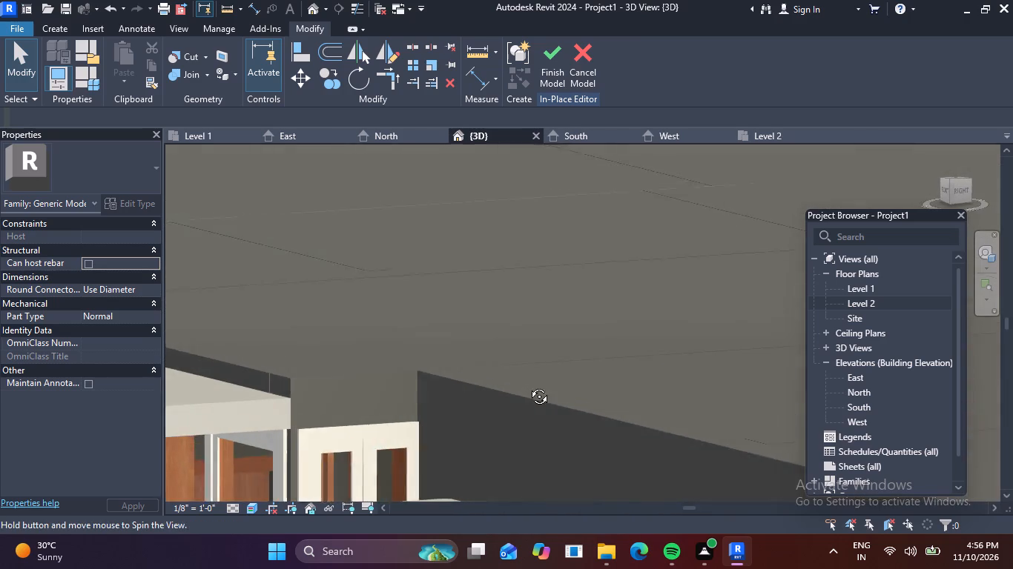
{"action": "middle_click_drag", "start_coordinate": [528, 385], "coordinate": [527, 385], "text": "shift"}
{"action": "middle_click_drag", "start_coordinate": [334, 420], "coordinate": [536, 298]}
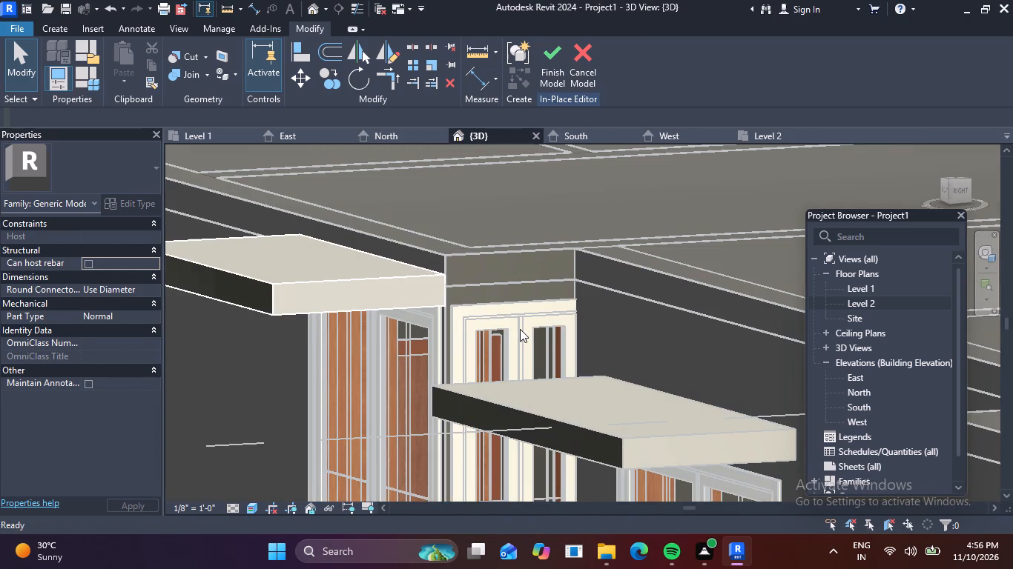
{"action": "middle_click_drag", "start_coordinate": [520, 329], "coordinate": [511, 333], "text": "shift"}
{"action": "scroll", "coordinate": [363, 299], "scroll_direction": "up", "scroll_amount": 2}
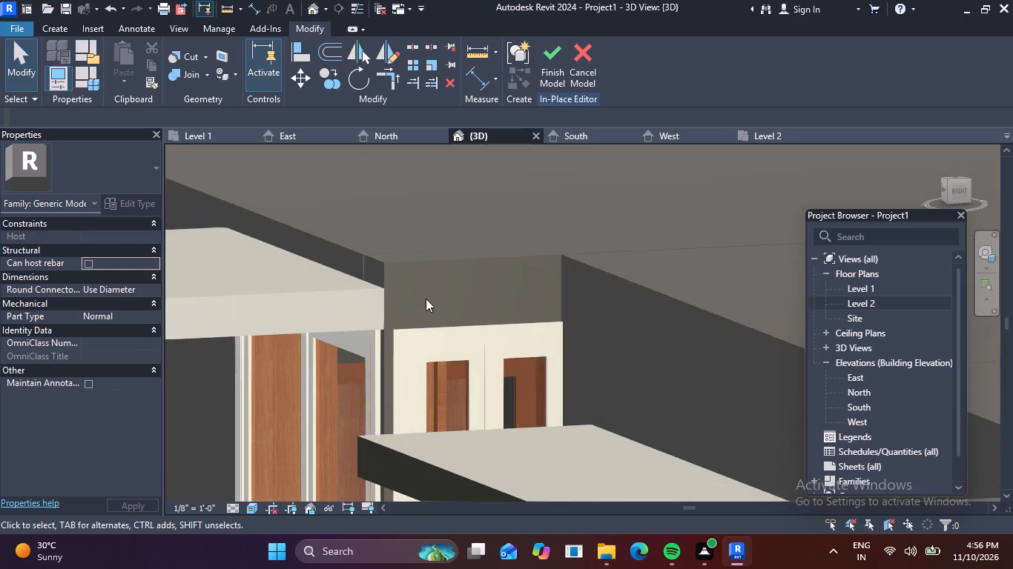
{"action": "middle_click_drag", "start_coordinate": [429, 301], "coordinate": [535, 279]}
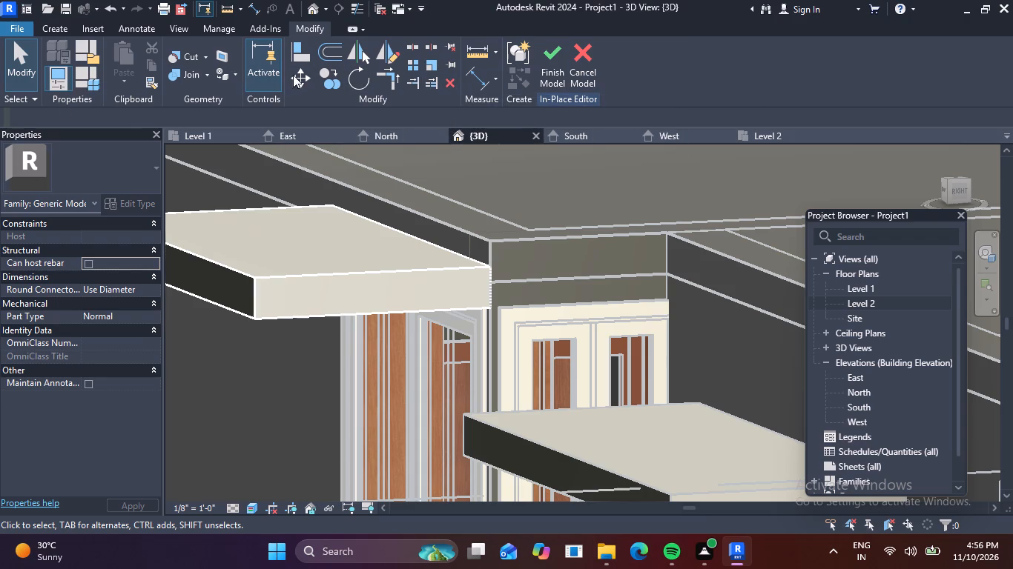
{"action": "left_click", "coordinate": [59, 26]}
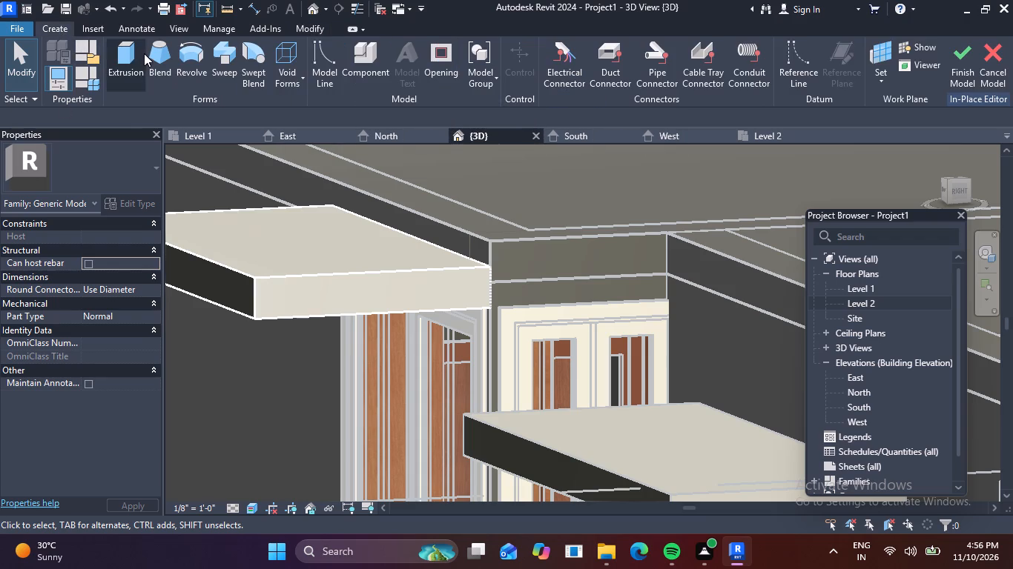
{"action": "left_click", "coordinate": [131, 48]}
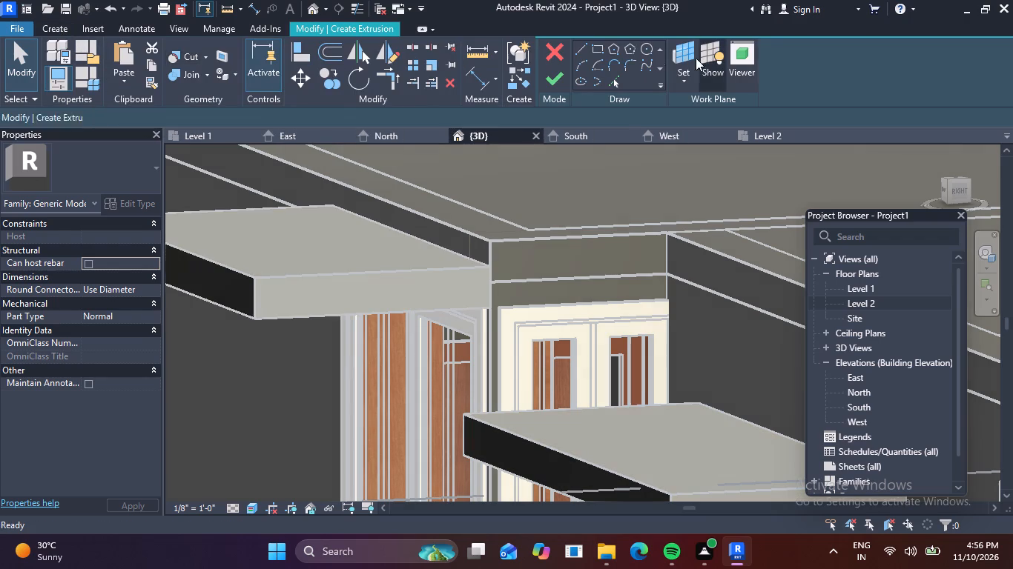
{"action": "left_click", "coordinate": [684, 49]}
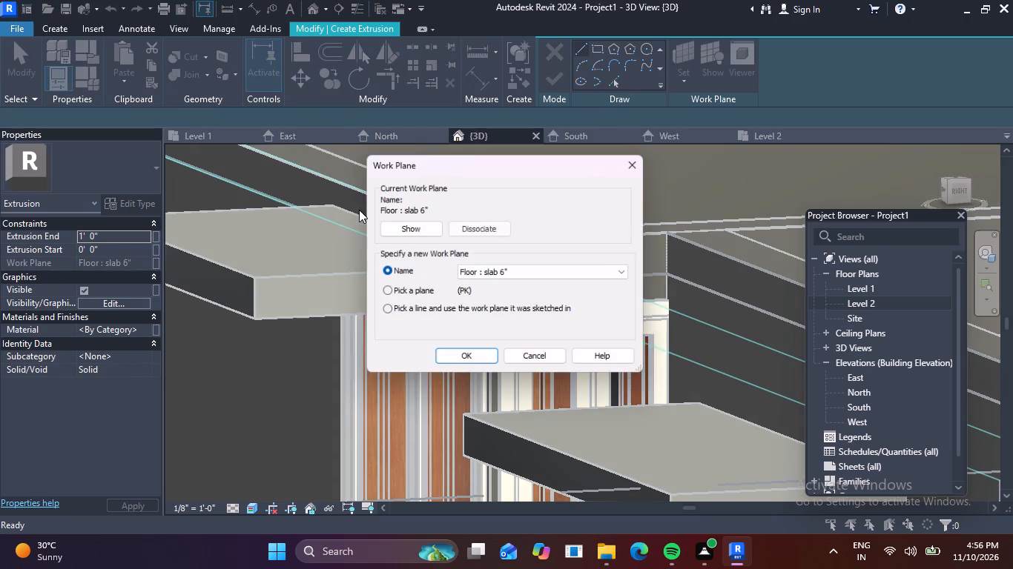
{"action": "left_click", "coordinate": [380, 287]}
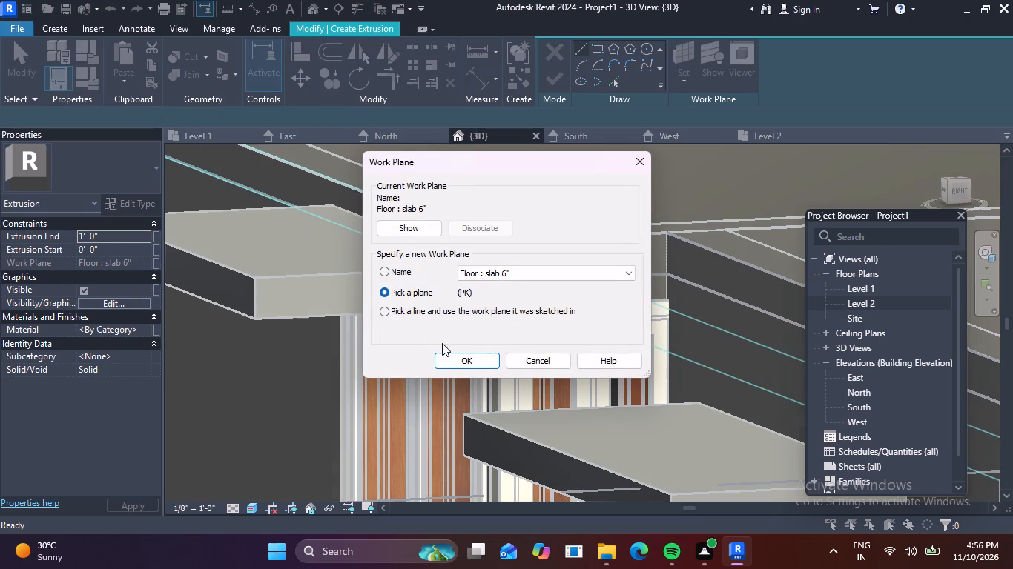
{"action": "left_click", "coordinate": [471, 359]}
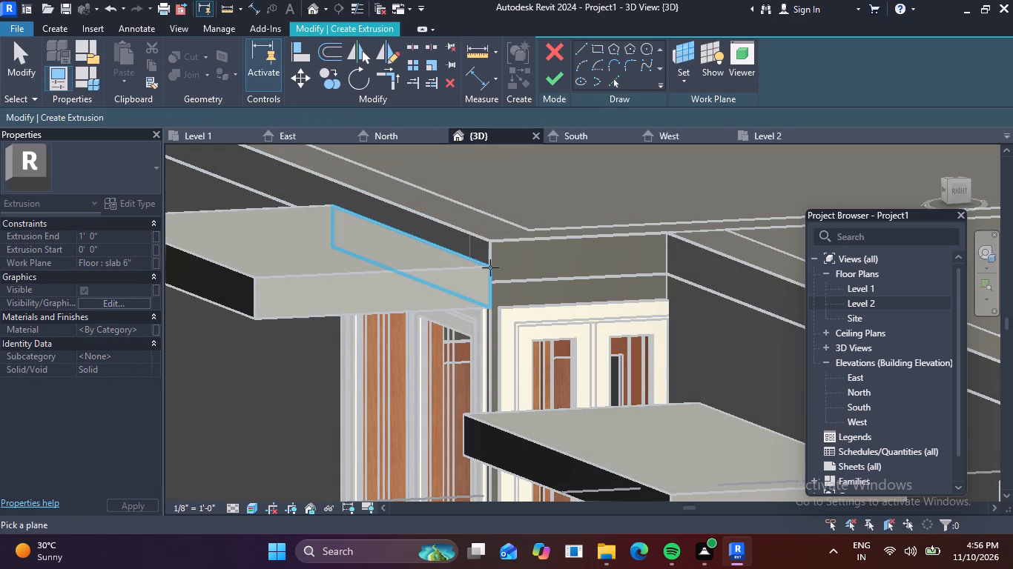
{"action": "left_click", "coordinate": [466, 273]}
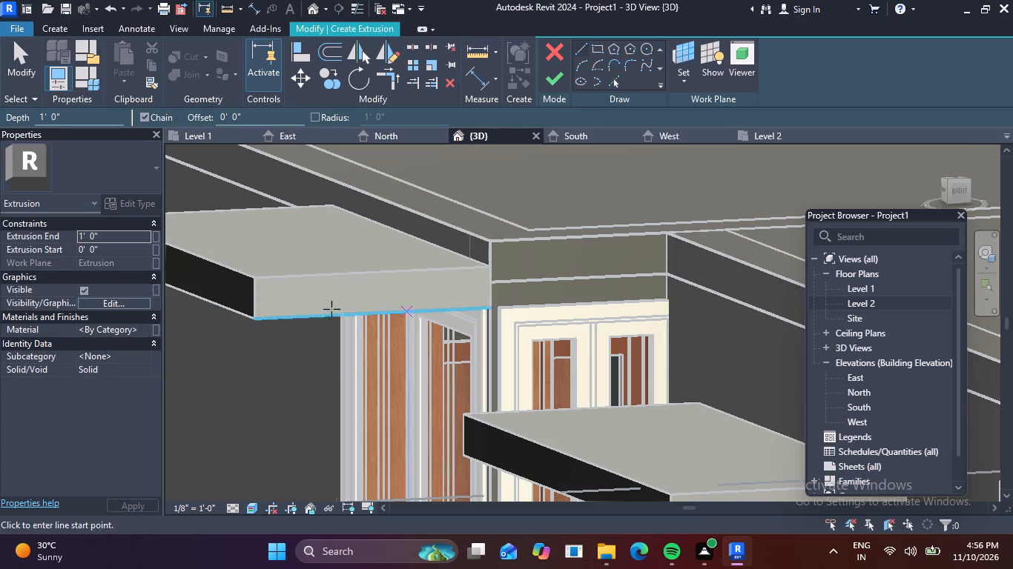
Sketch a closed 6" high profile from the slab's outer end edge across the adjoining side window to the far wall corner, and finish the sketch.
{"action": "left_click", "coordinate": [254, 276]}
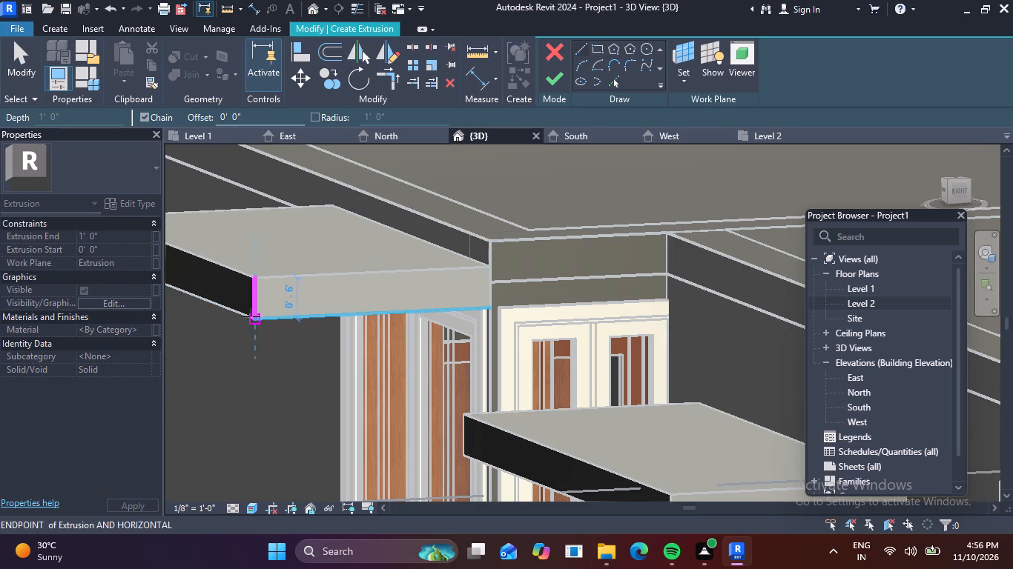
{"action": "left_click", "coordinate": [257, 320]}
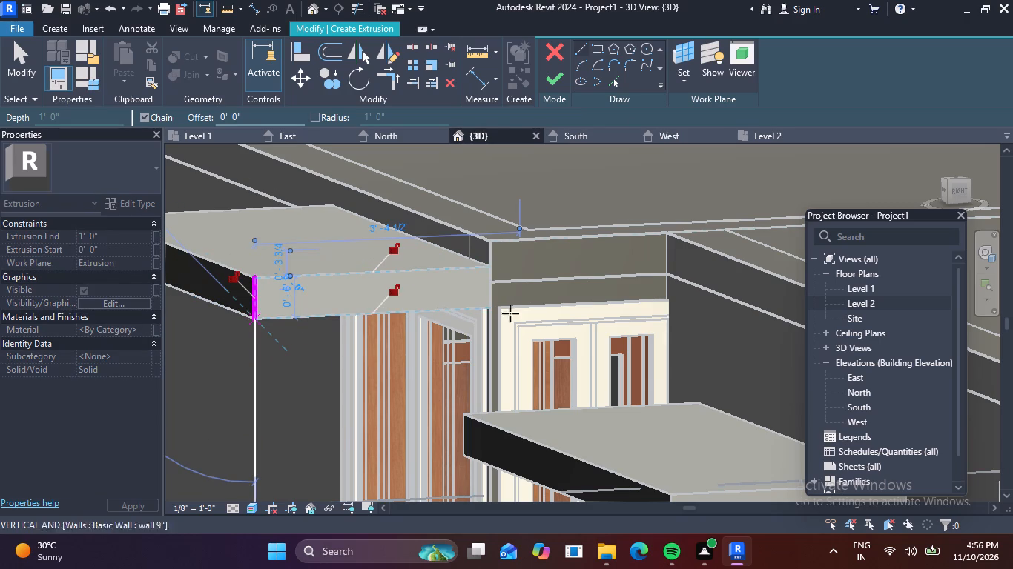
{"action": "middle_click_drag", "start_coordinate": [603, 293], "coordinate": [368, 290]}
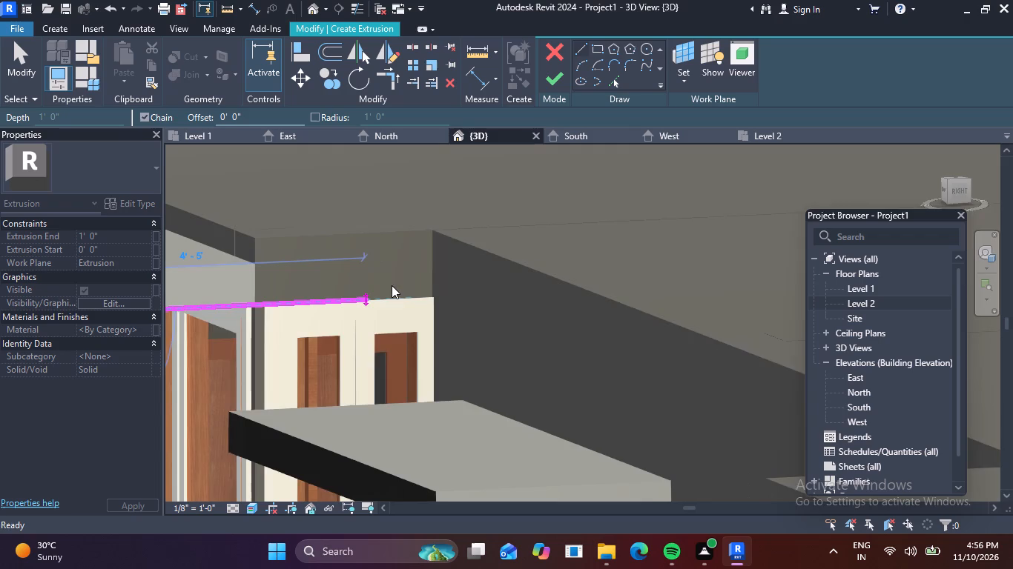
{"action": "left_click", "coordinate": [433, 290]}
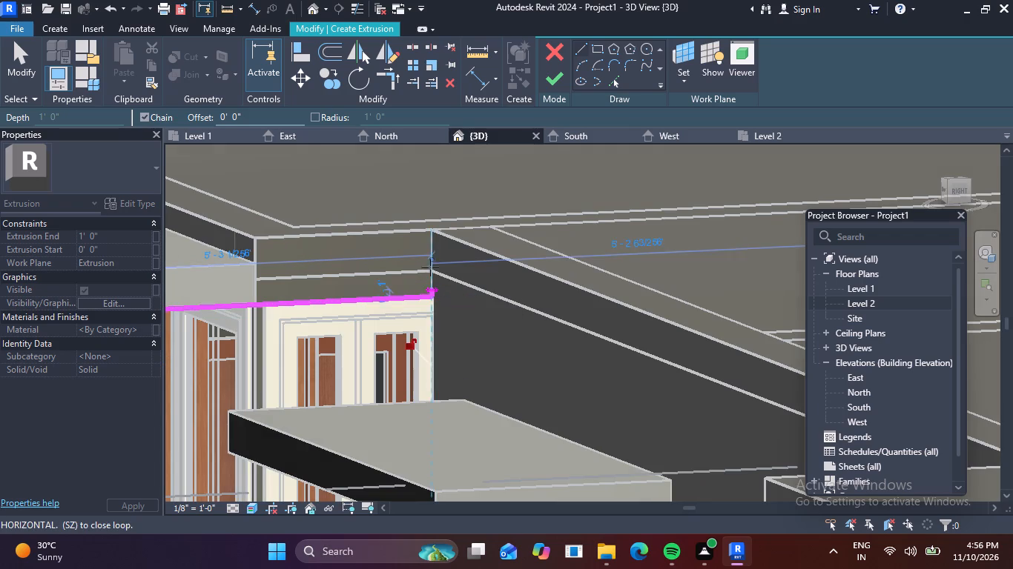
{"action": "middle_click_drag", "start_coordinate": [435, 250], "coordinate": [470, 242]}
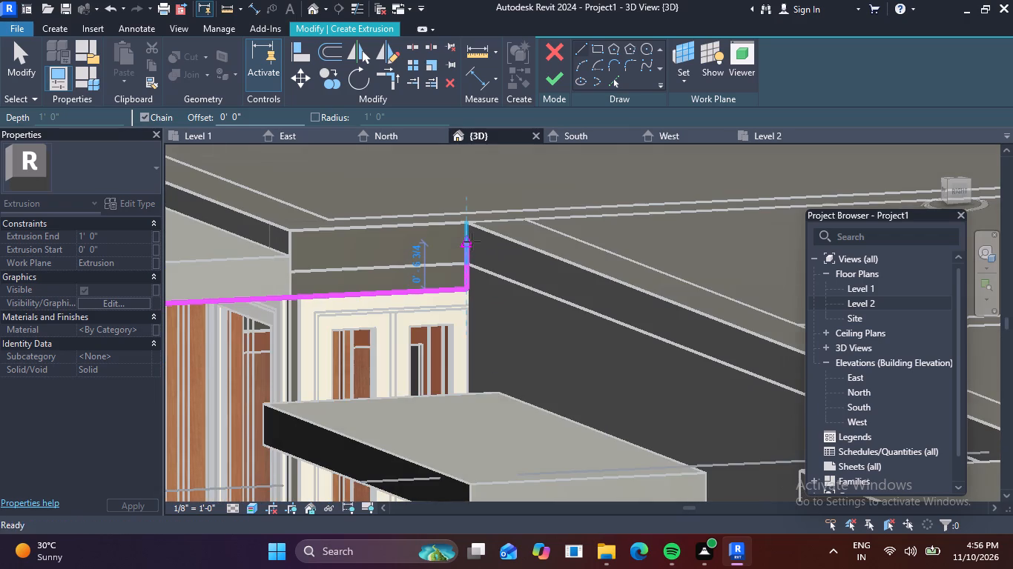
{"action": "key", "text": "6"}
{"action": "key", "text": "shift+quotedbl"}
{"action": "key", "text": "Return"}
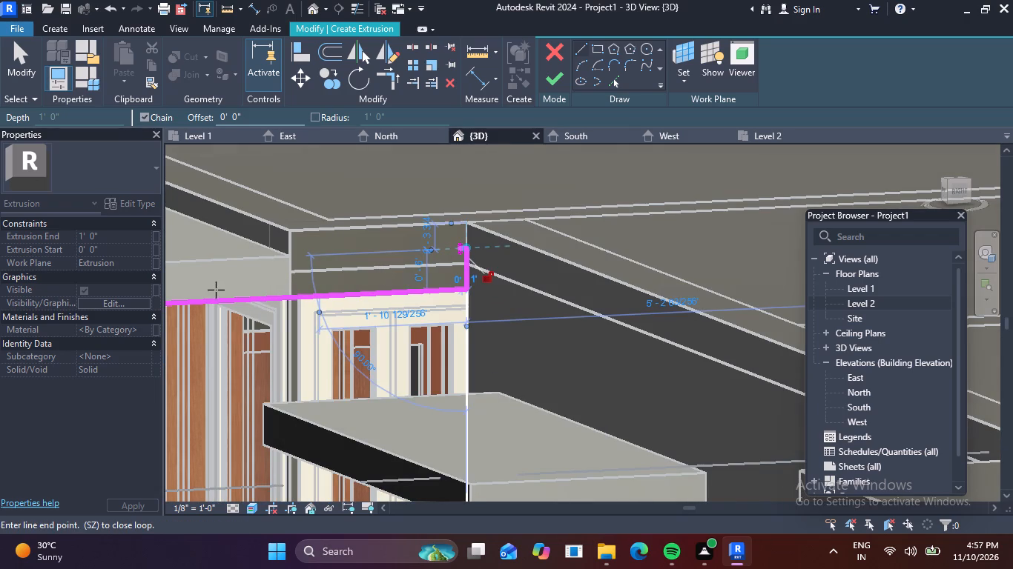
{"action": "middle_click_drag", "start_coordinate": [191, 276], "coordinate": [321, 243]}
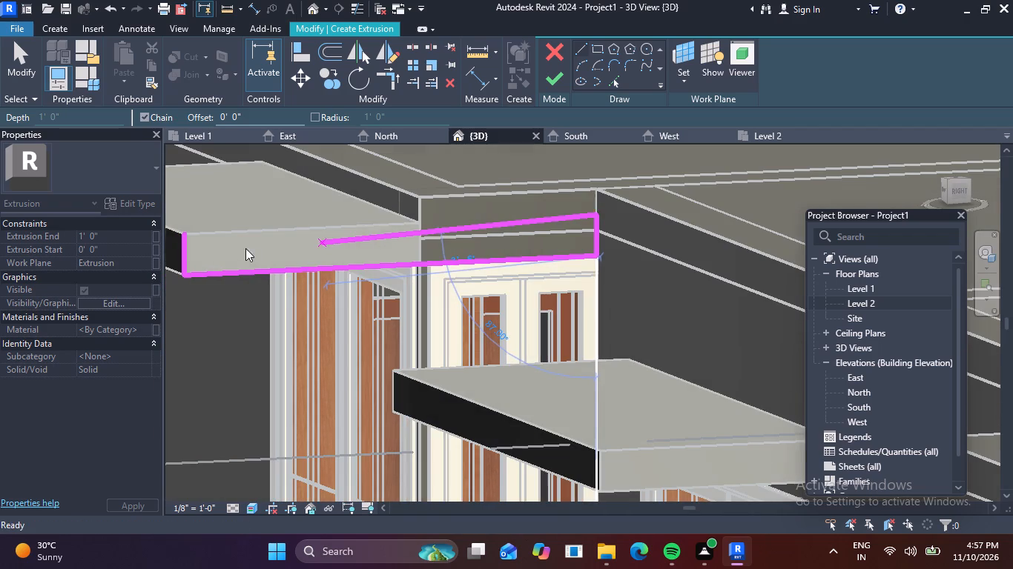
{"action": "left_click", "coordinate": [186, 234]}
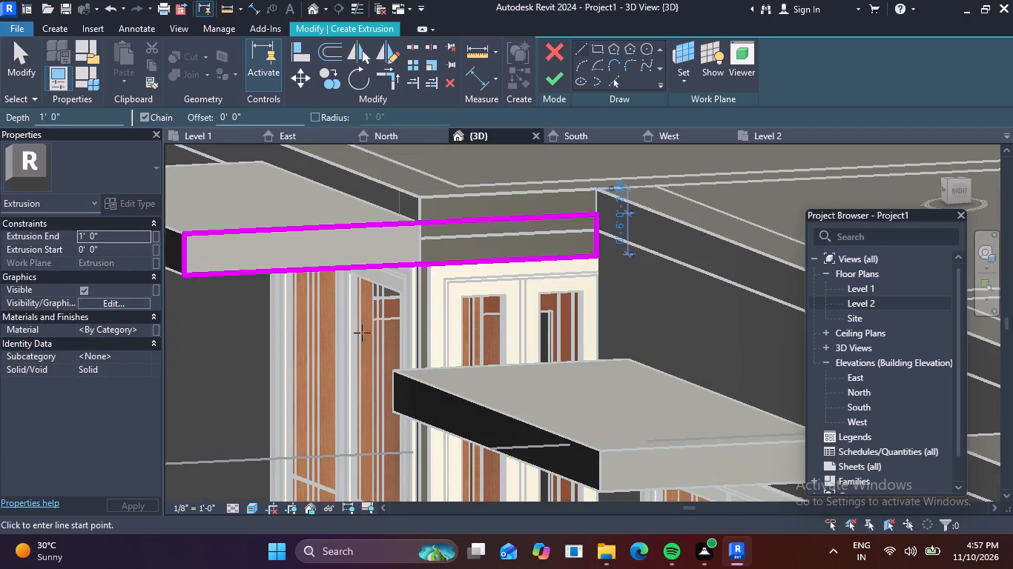
{"action": "left_click", "coordinate": [552, 78]}
{"action": "scroll", "coordinate": [497, 232], "scroll_direction": "down", "scroll_amount": 3}
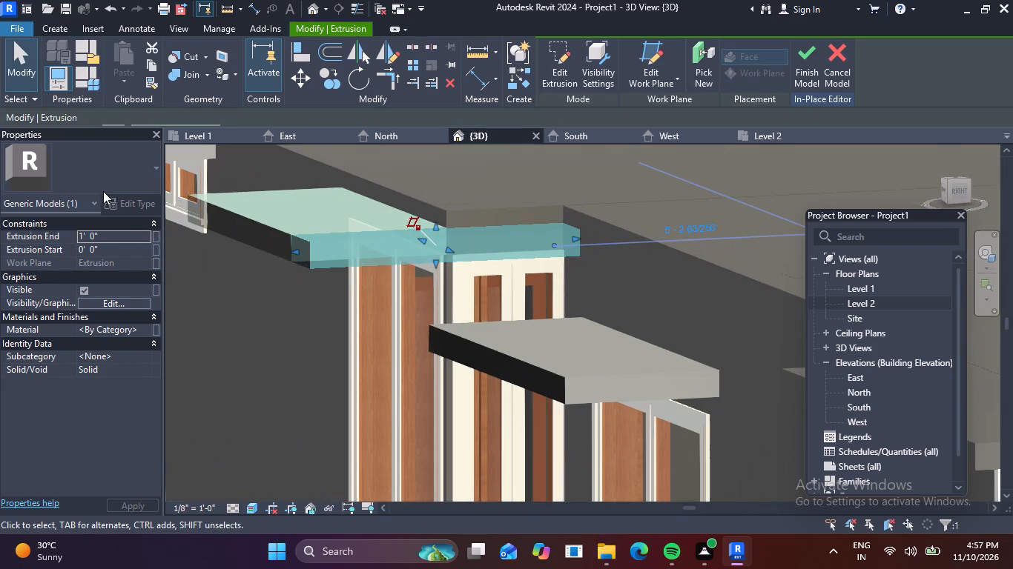
Set the Extrusion End of the slab section above the adjoining side window at the corner to 3'.
{"action": "left_click", "coordinate": [108, 233]}
{"action": "key", "text": "BackSpace"}
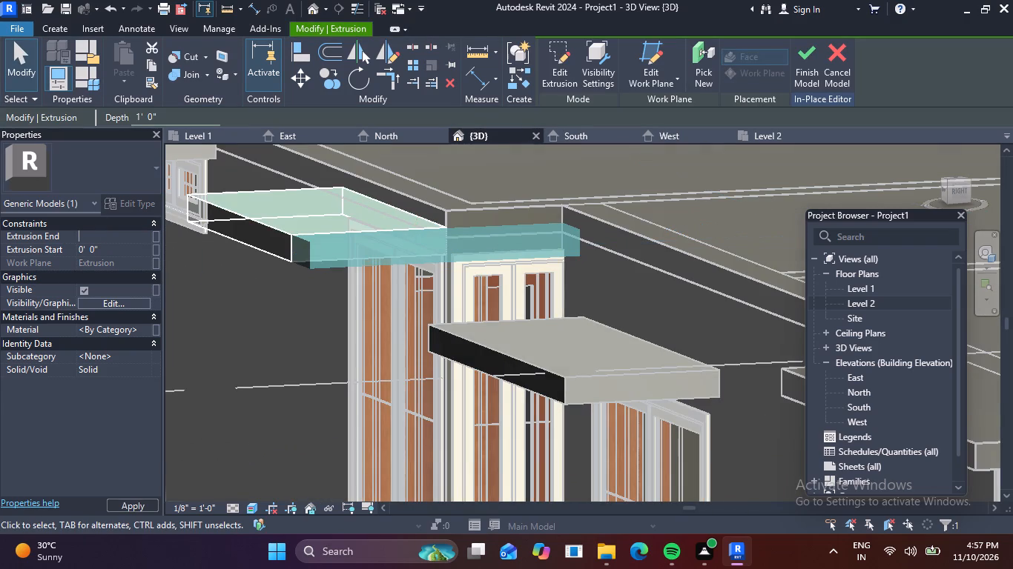
{"action": "key", "text": "3"}
{"action": "key", "text": "apostrophe"}
{"action": "key", "text": "Return"}
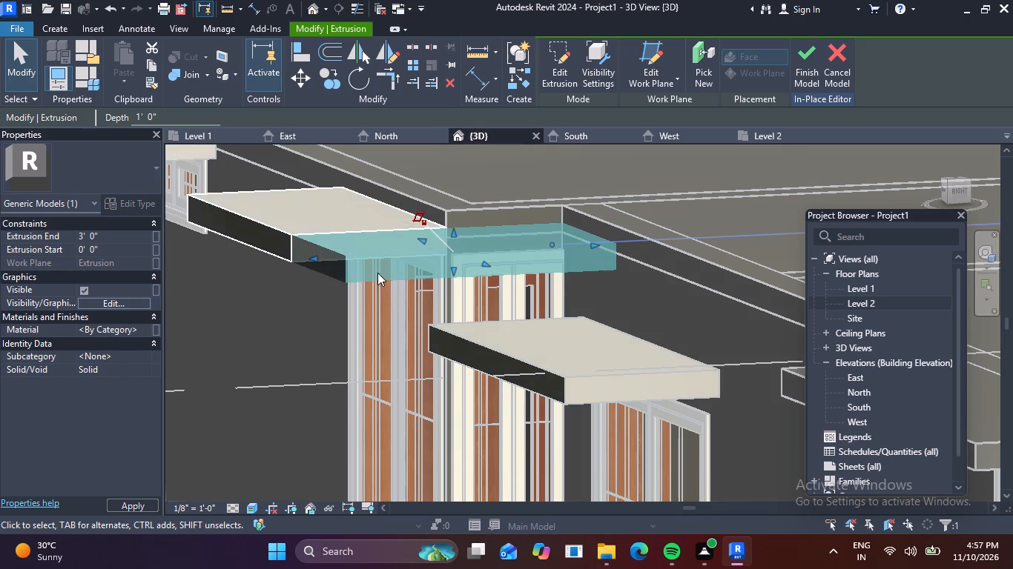
{"action": "key", "text": "Escape"}
Start another extrusion, picking the trim face of the narrow window beside the wall corner as its work plane.
{"action": "scroll", "coordinate": [402, 284], "scroll_direction": "down", "scroll_amount": 3}
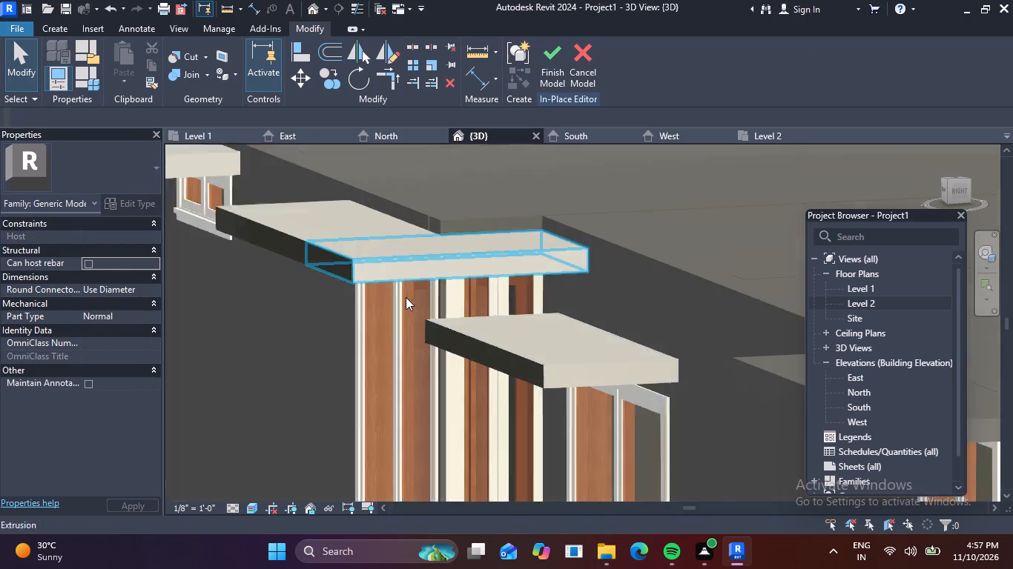
{"action": "middle_click_drag", "start_coordinate": [333, 390], "coordinate": [414, 399], "text": "shift"}
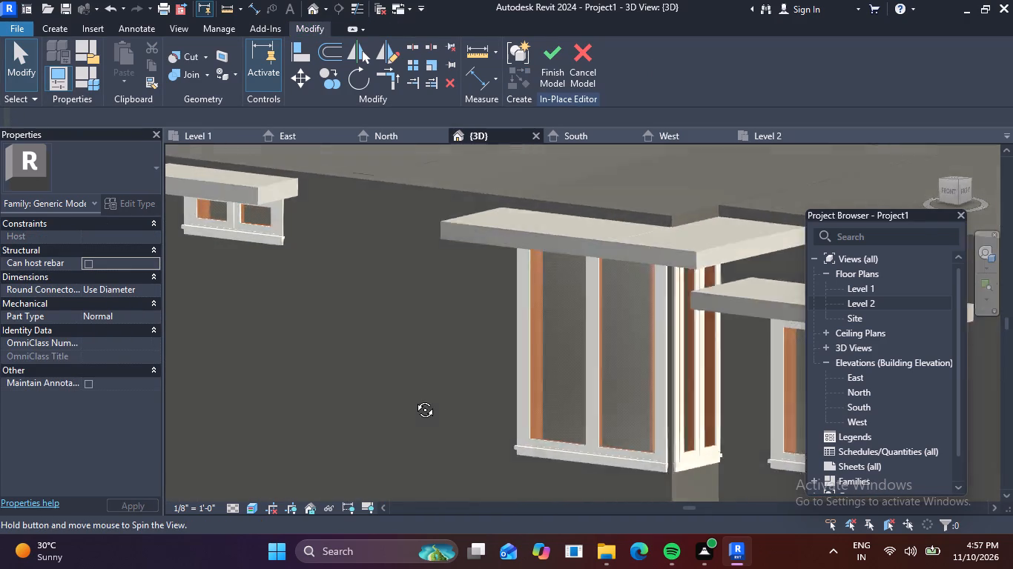
{"action": "middle_click_drag", "start_coordinate": [414, 399], "coordinate": [429, 398], "text": "shift"}
{"action": "scroll", "coordinate": [403, 367], "scroll_direction": "down", "scroll_amount": 2}
{"action": "middle_click_drag", "start_coordinate": [418, 381], "coordinate": [344, 354]}
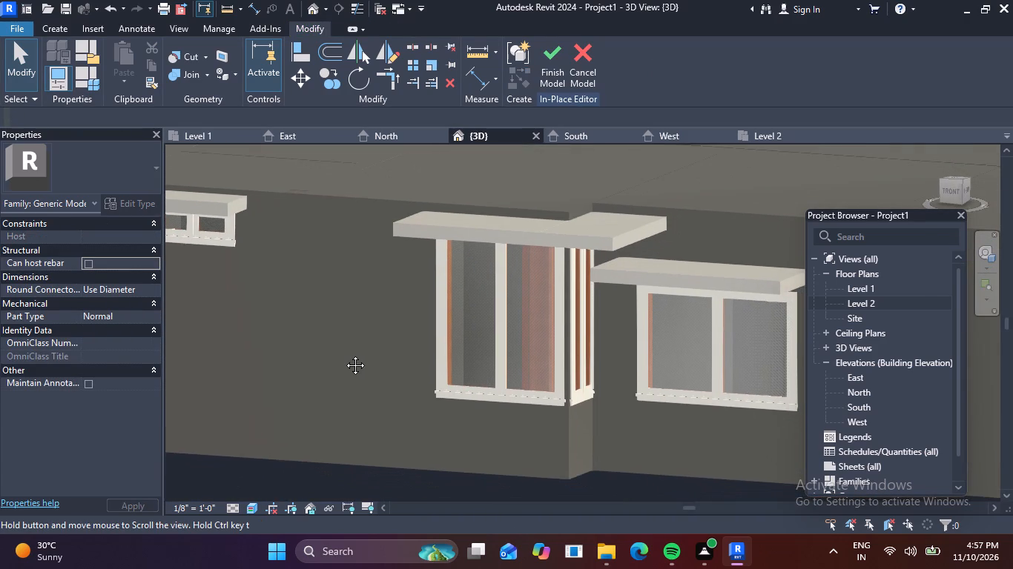
{"action": "middle_click_drag", "start_coordinate": [344, 354], "coordinate": [486, 396]}
{"action": "middle_click_drag", "start_coordinate": [270, 346], "coordinate": [455, 353]}
{"action": "scroll", "coordinate": [334, 295], "scroll_direction": "up", "scroll_amount": 4}
{"action": "middle_click_drag", "start_coordinate": [442, 288], "coordinate": [375, 286]}
{"action": "scroll", "coordinate": [375, 286], "scroll_direction": "up", "scroll_amount": 1}
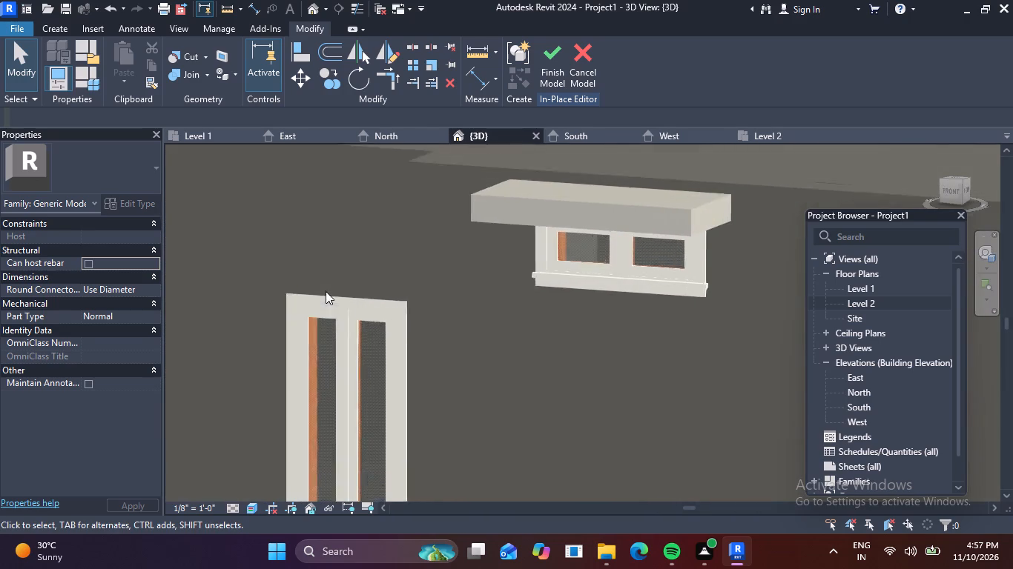
{"action": "scroll", "coordinate": [326, 291], "scroll_direction": "up", "scroll_amount": 3}
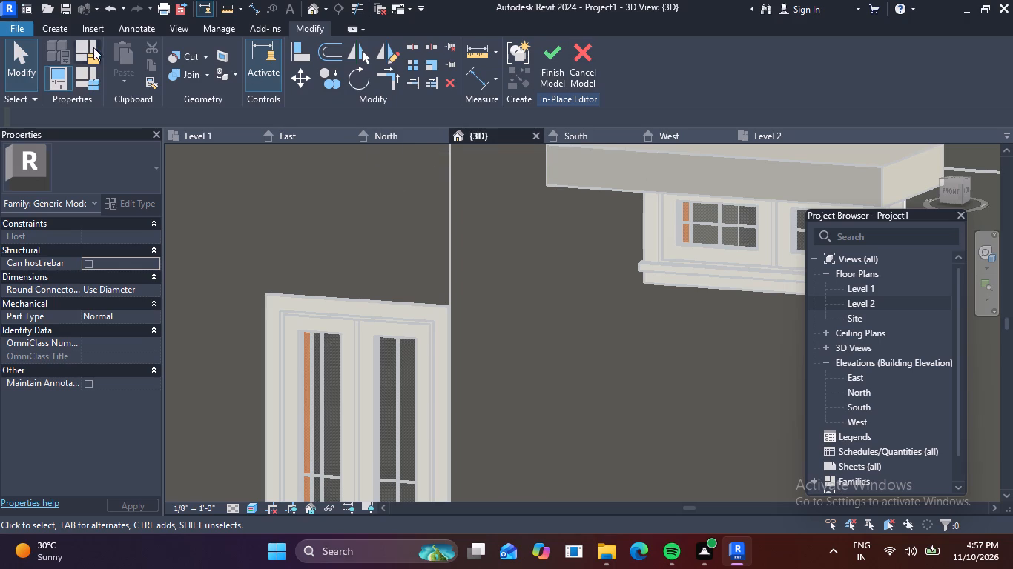
{"action": "left_click", "coordinate": [62, 27]}
{"action": "left_click", "coordinate": [128, 61]}
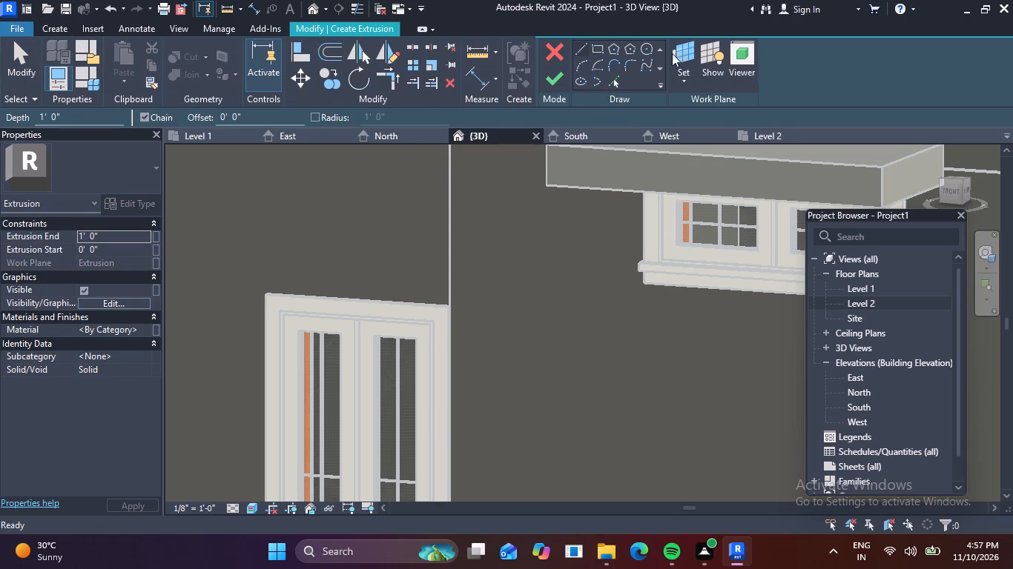
{"action": "left_click", "coordinate": [682, 49]}
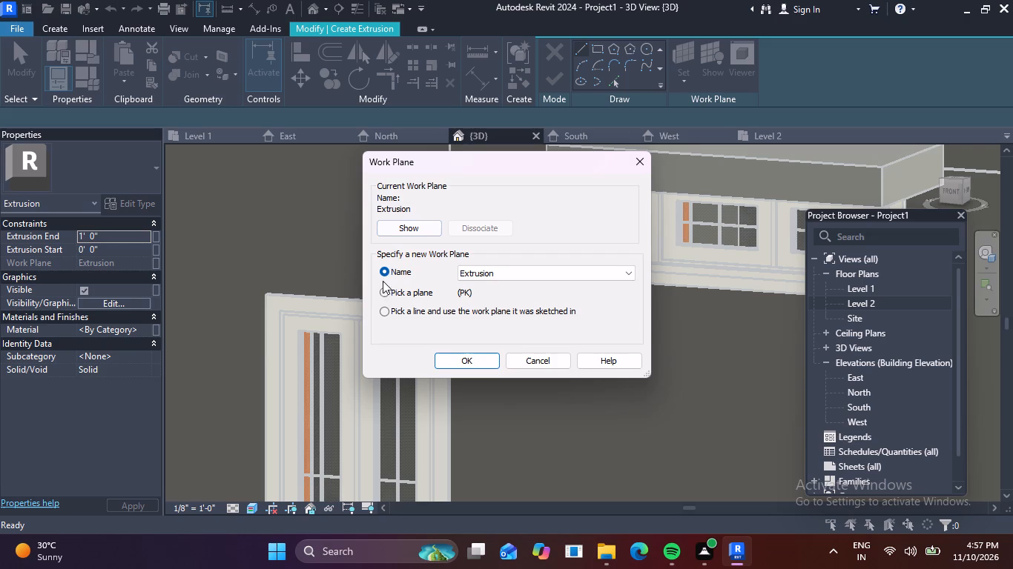
{"action": "left_click", "coordinate": [389, 293]}
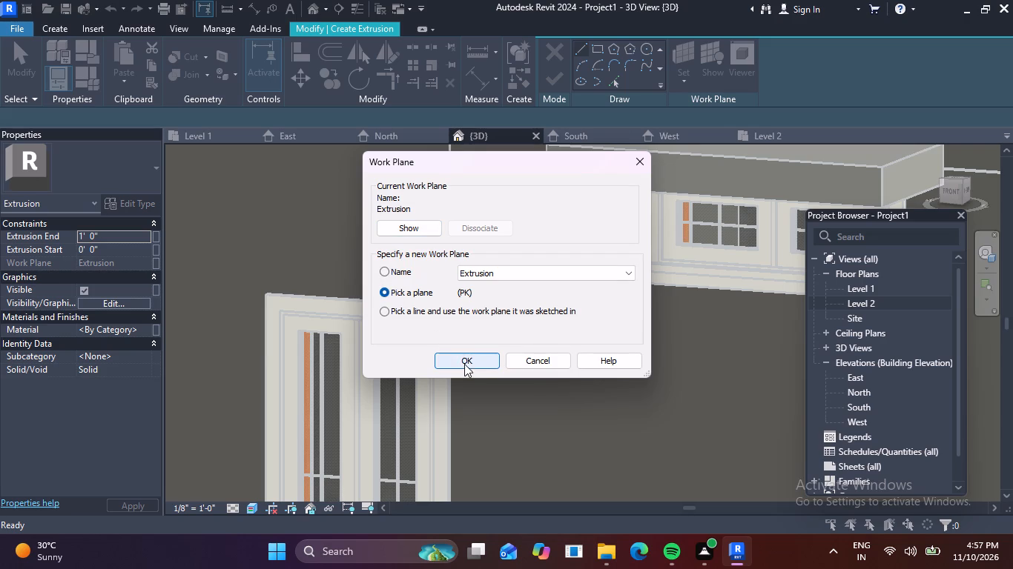
{"action": "left_click", "coordinate": [464, 363]}
{"action": "scroll", "coordinate": [263, 296], "scroll_direction": "up", "scroll_amount": 2}
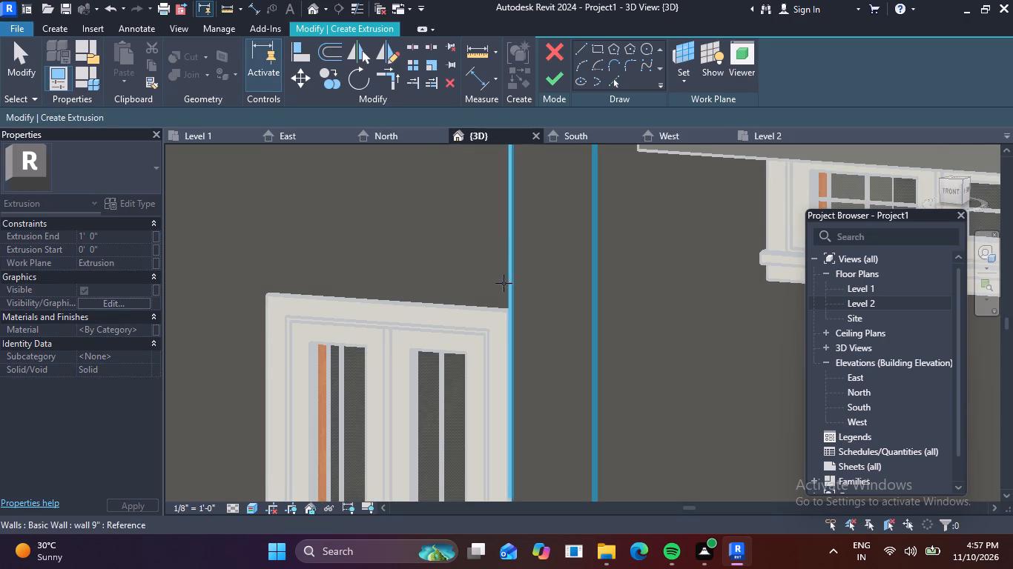
{"action": "left_click", "coordinate": [481, 272]}
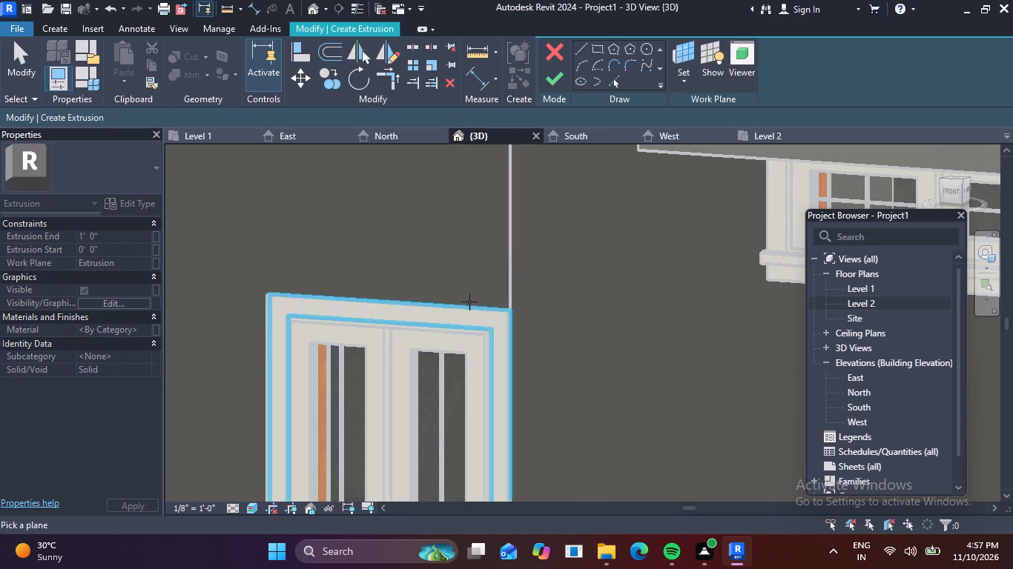
{"action": "left_click", "coordinate": [469, 302]}
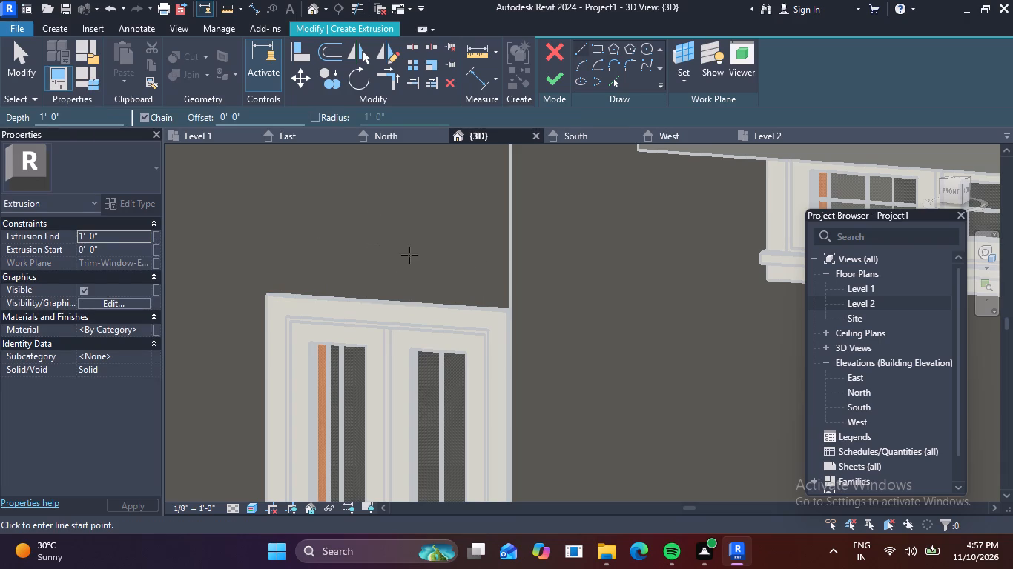
From the narrow window's top corner farther from the wall corner, sketch a 6" line outward along the head and a 6" line up.
{"action": "left_click", "coordinate": [265, 293]}
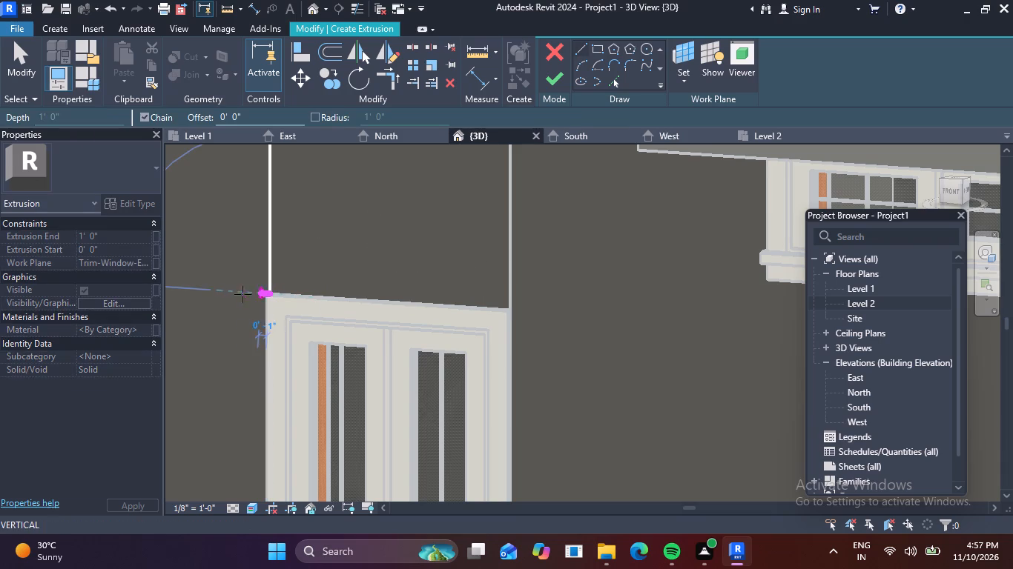
{"action": "key", "text": "6"}
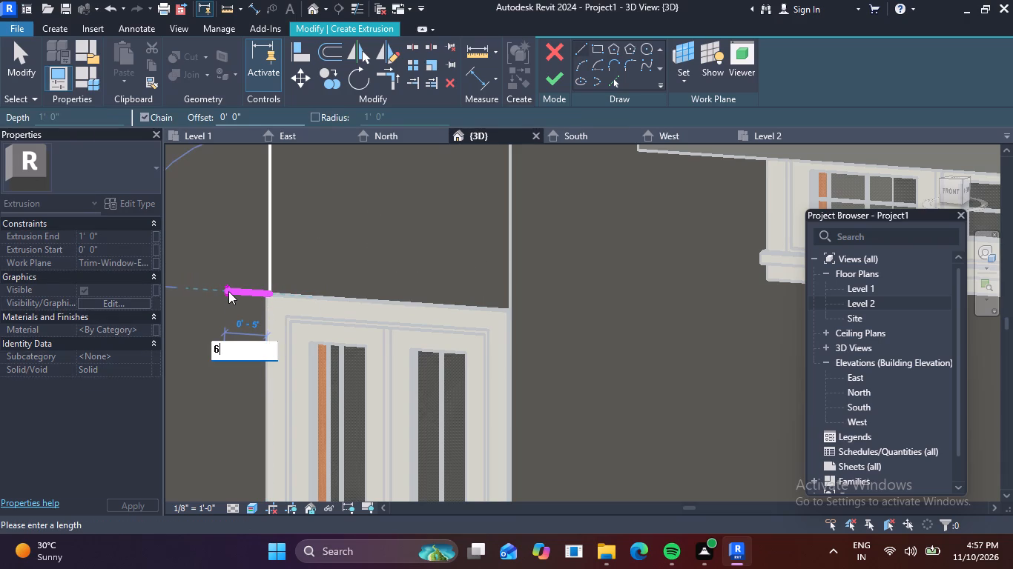
{"action": "key", "text": "shift+quotedbl"}
{"action": "key", "text": "Return"}
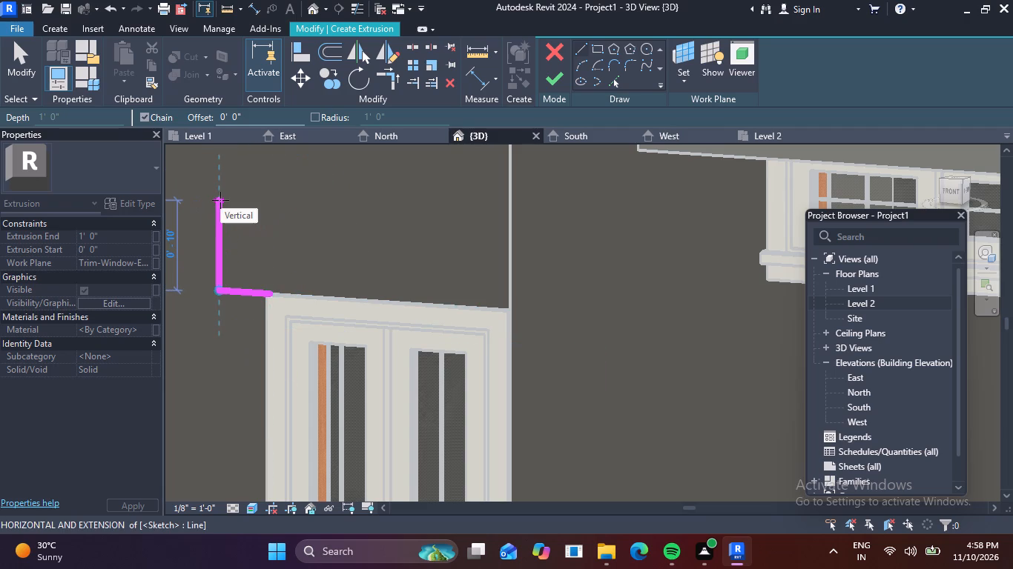
{"action": "key", "text": "6"}
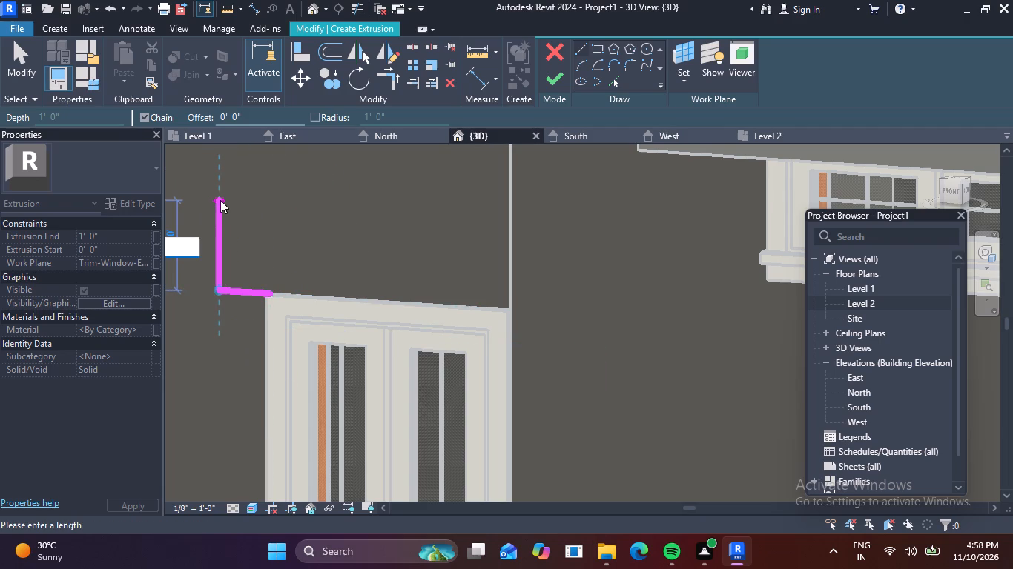
{"action": "key", "text": "shift+quotedbl"}
{"action": "key", "text": "Return"}
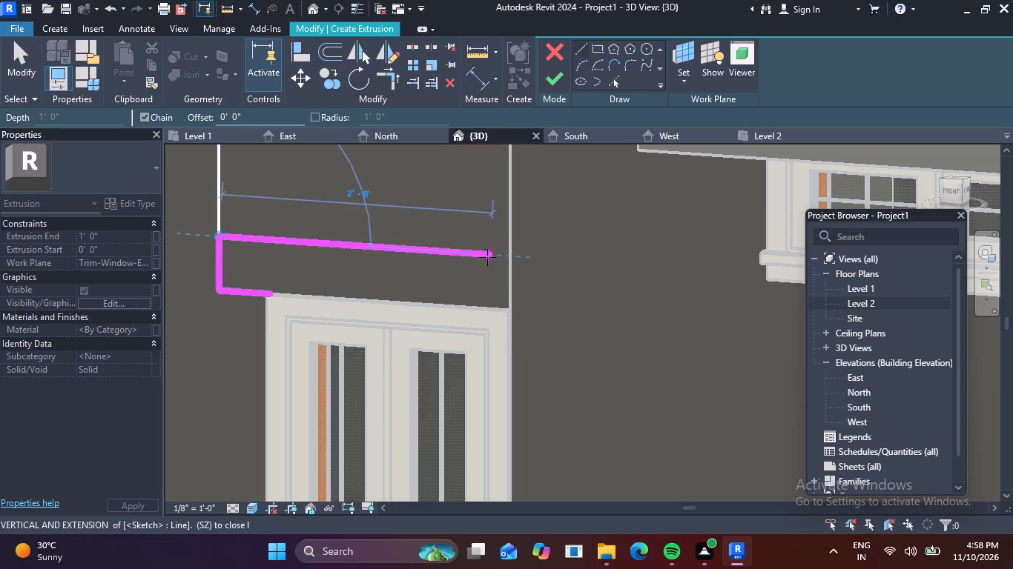
{"action": "middle_click_drag", "start_coordinate": [501, 249], "coordinate": [377, 222]}
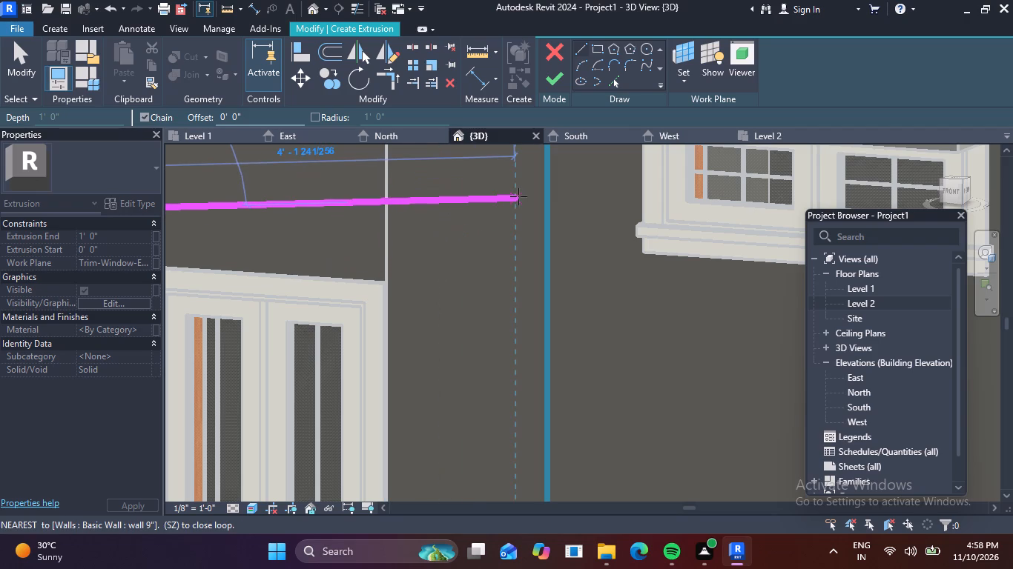
{"action": "key", "text": "Escape"}
{"action": "scroll", "coordinate": [438, 248], "scroll_direction": "down", "scroll_amount": 2}
{"action": "middle_click_drag", "start_coordinate": [458, 252], "coordinate": [504, 250]}
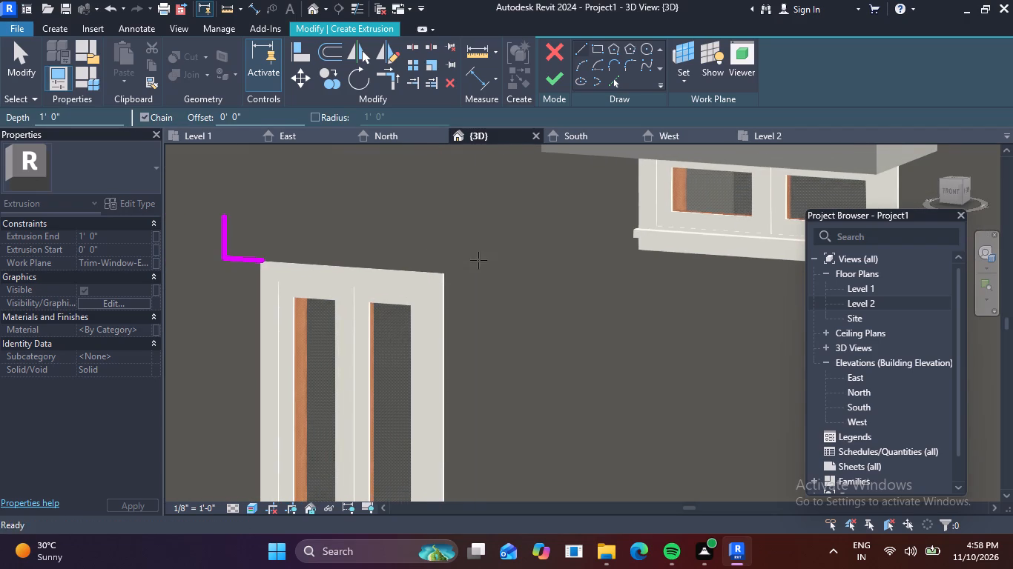
From the window's top corner nearest the wall corner, sketch a 6" line outward and a 6" line up.
{"action": "left_click", "coordinate": [442, 270]}
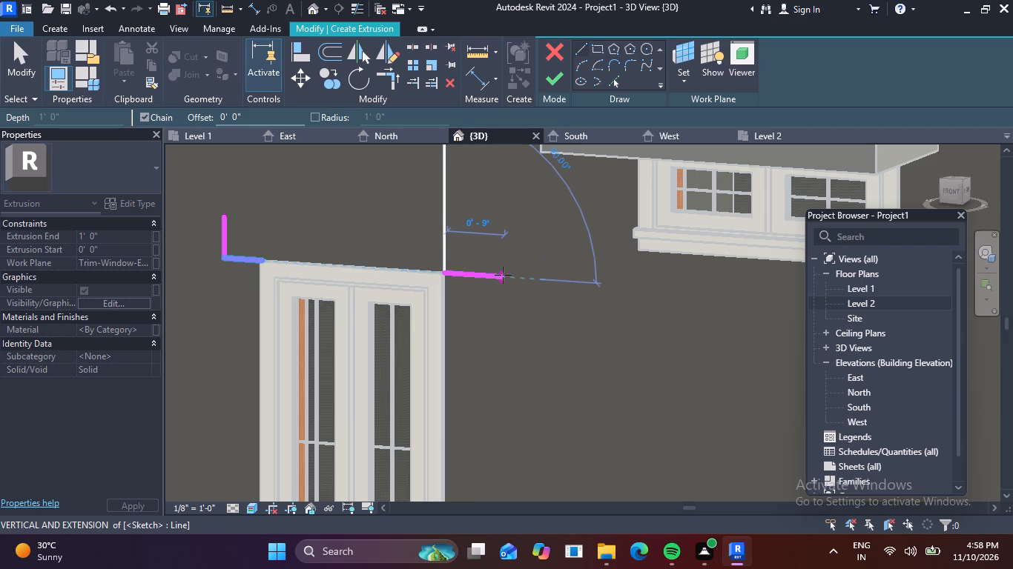
{"action": "middle_click_drag", "start_coordinate": [475, 272], "coordinate": [385, 262]}
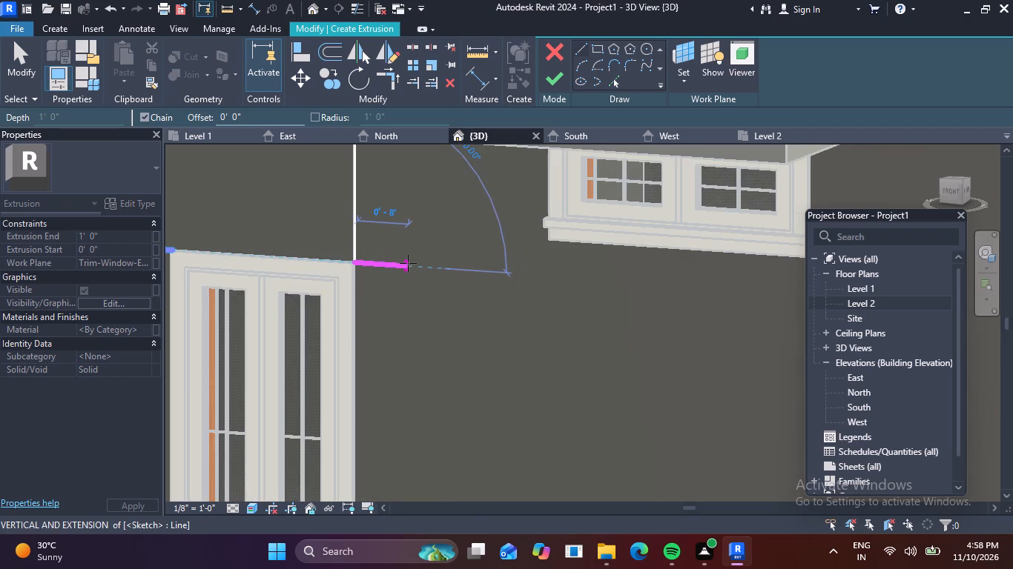
{"action": "key", "text": "6"}
{"action": "key", "text": "shift+quotedbl"}
{"action": "key", "text": "Return"}
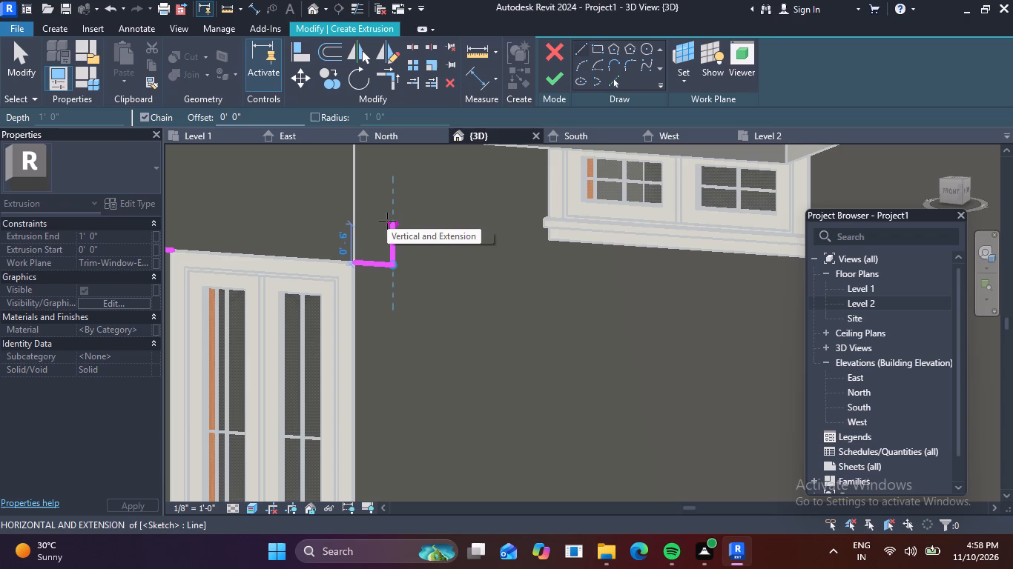
{"action": "key", "text": "6"}
{"action": "key", "text": "shift+quotedbl"}
{"action": "key", "text": "Return"}
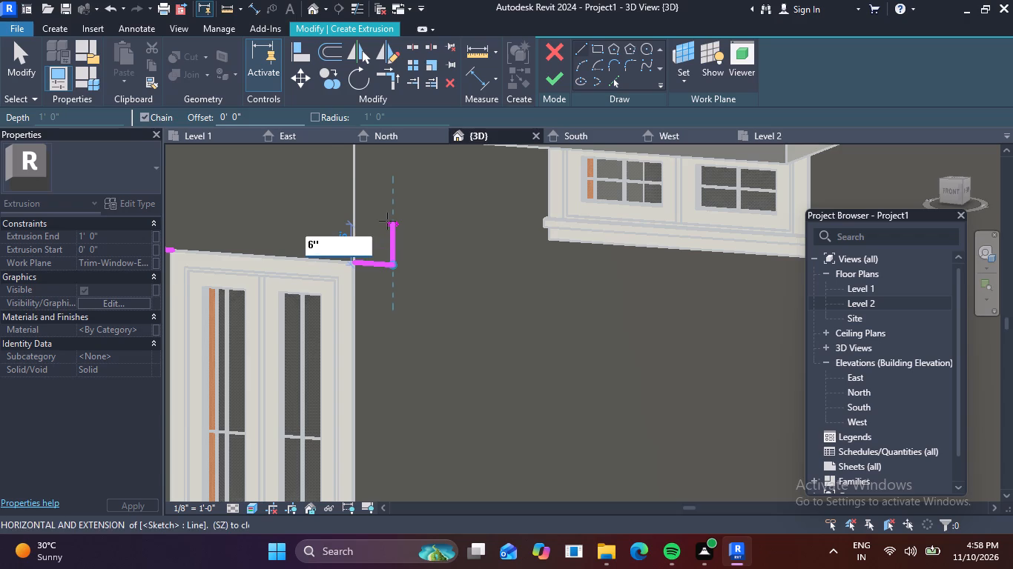
Close the profile along the top and along the window head between its two corners, and finish the extrusion sketch.
{"action": "middle_click_drag", "start_coordinate": [263, 228], "coordinate": [445, 249]}
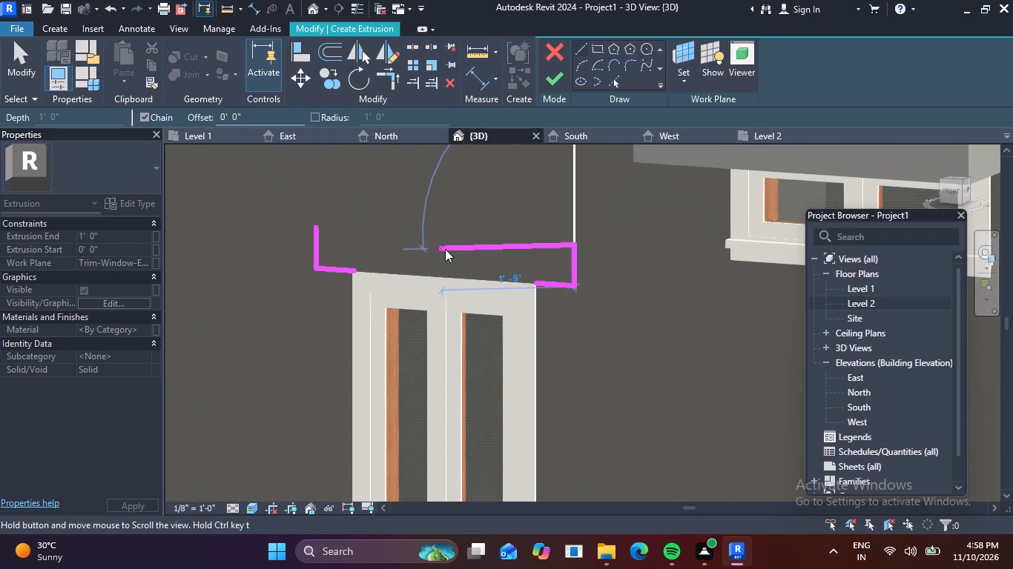
{"action": "left_click", "coordinate": [314, 226]}
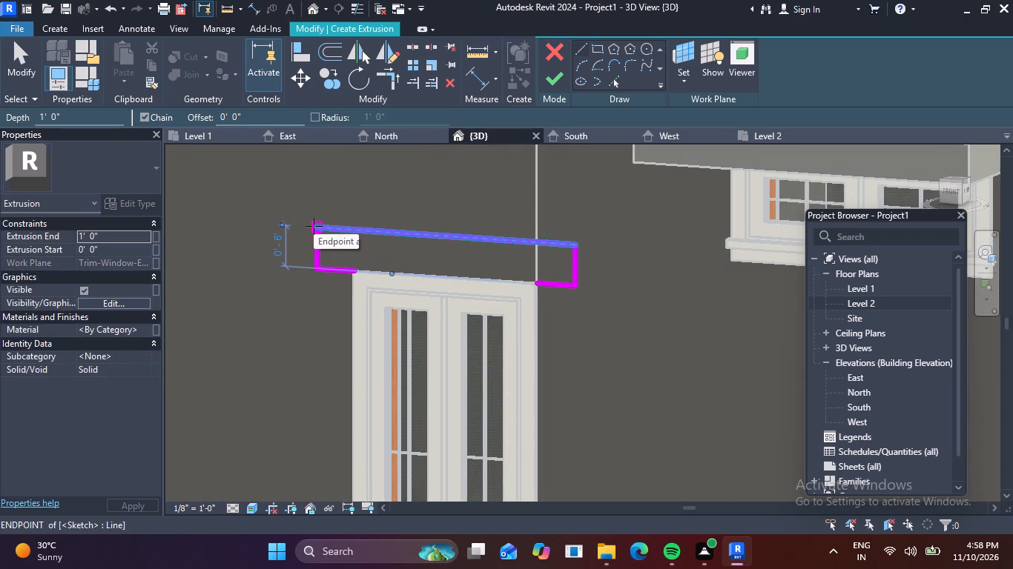
{"action": "key", "text": "Escape"}
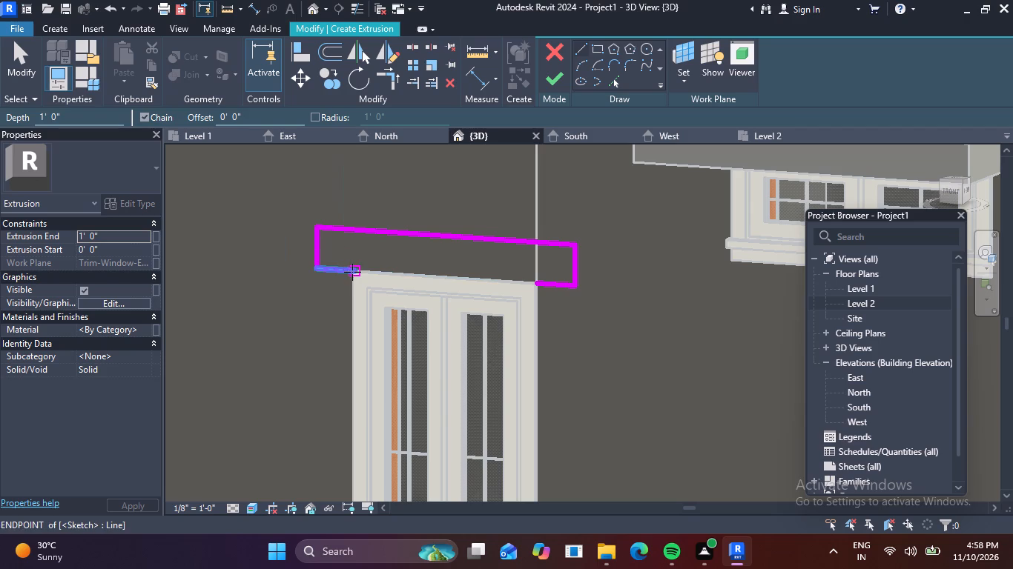
{"action": "left_click", "coordinate": [352, 272]}
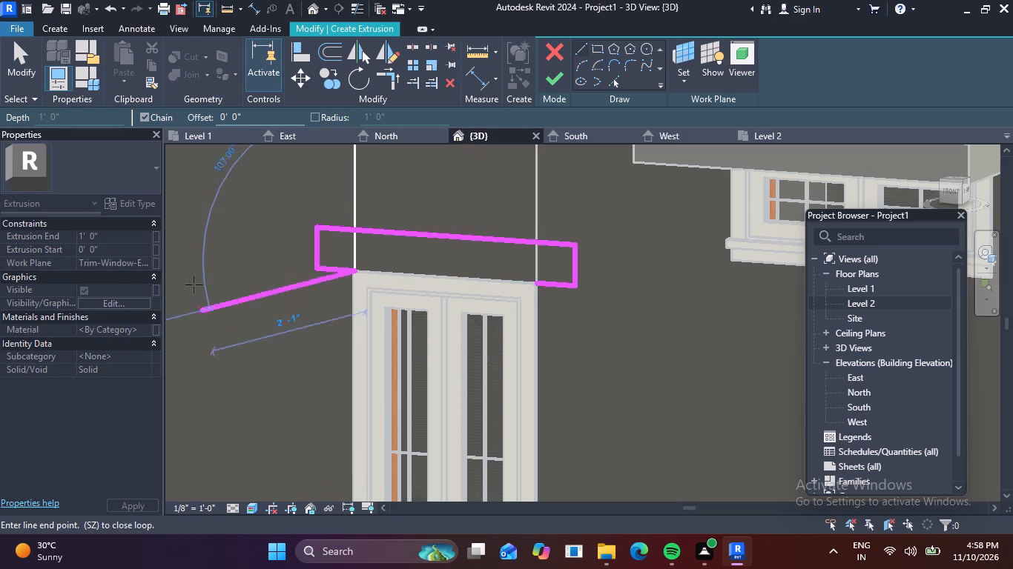
{"action": "left_click", "coordinate": [539, 285]}
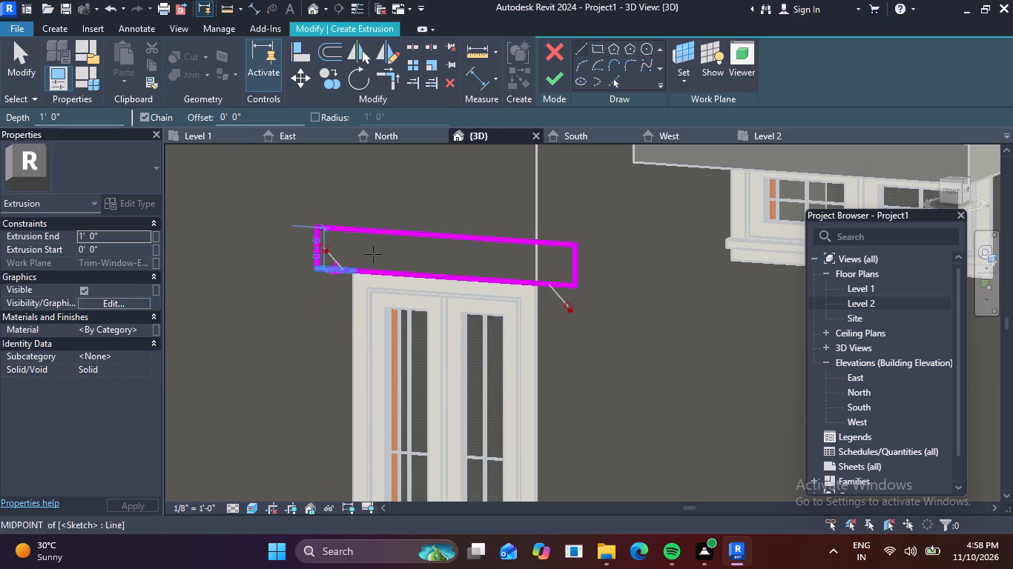
{"action": "left_click", "coordinate": [564, 76]}
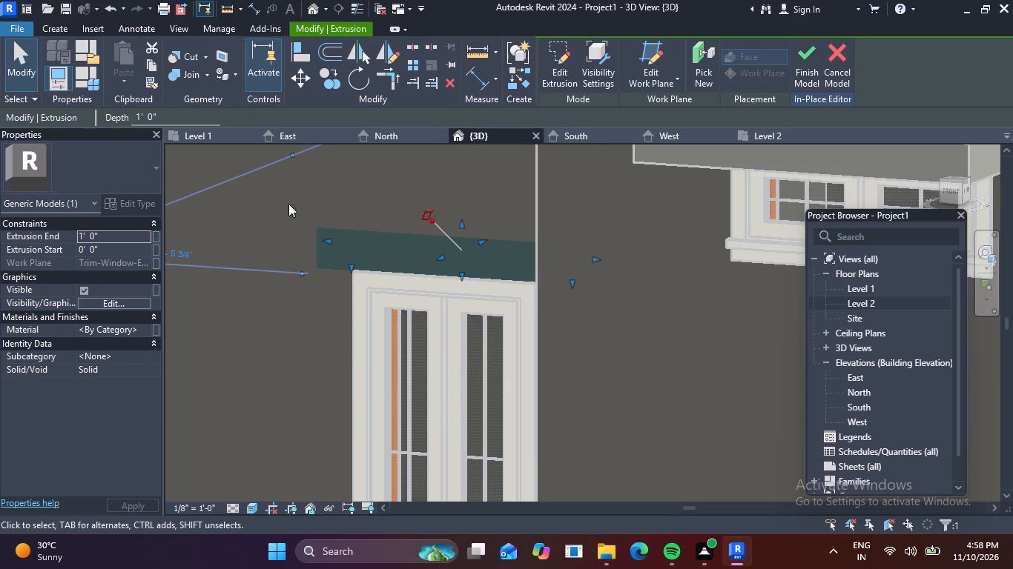
Set the Extrusion End of the new slab above the narrow window to 3' and check its projection from the wall.
{"action": "left_click", "coordinate": [125, 236]}
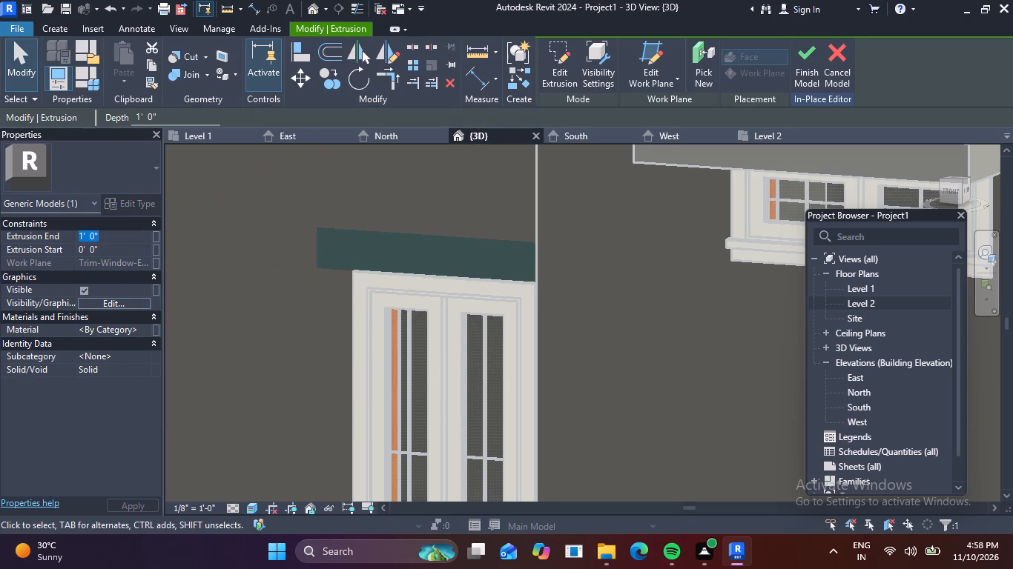
{"action": "key", "text": "BackSpace"}
{"action": "type", "text": "3'"}
{"action": "key", "text": "Return"}
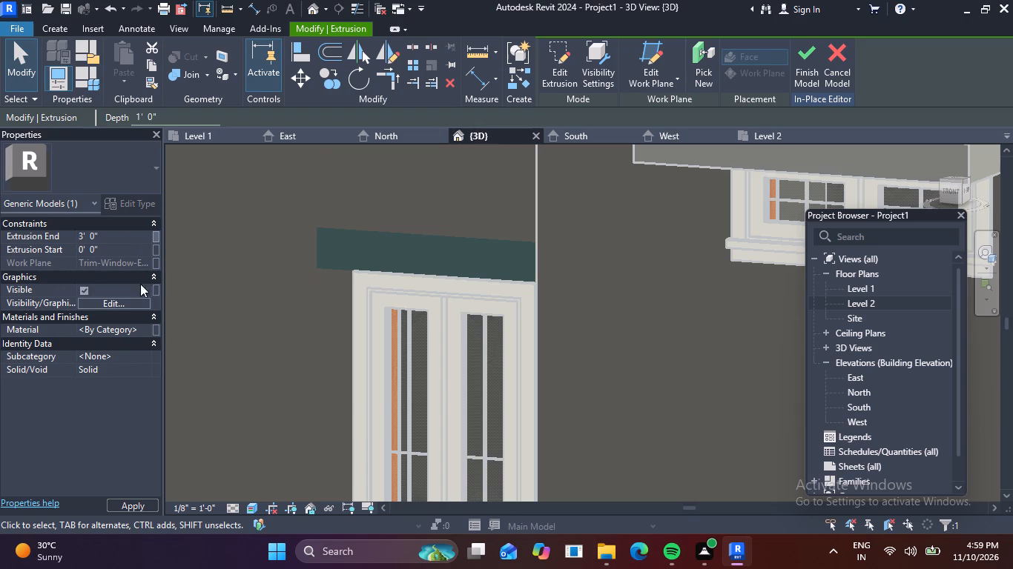
{"action": "scroll", "coordinate": [316, 315], "scroll_direction": "down", "scroll_amount": 7}
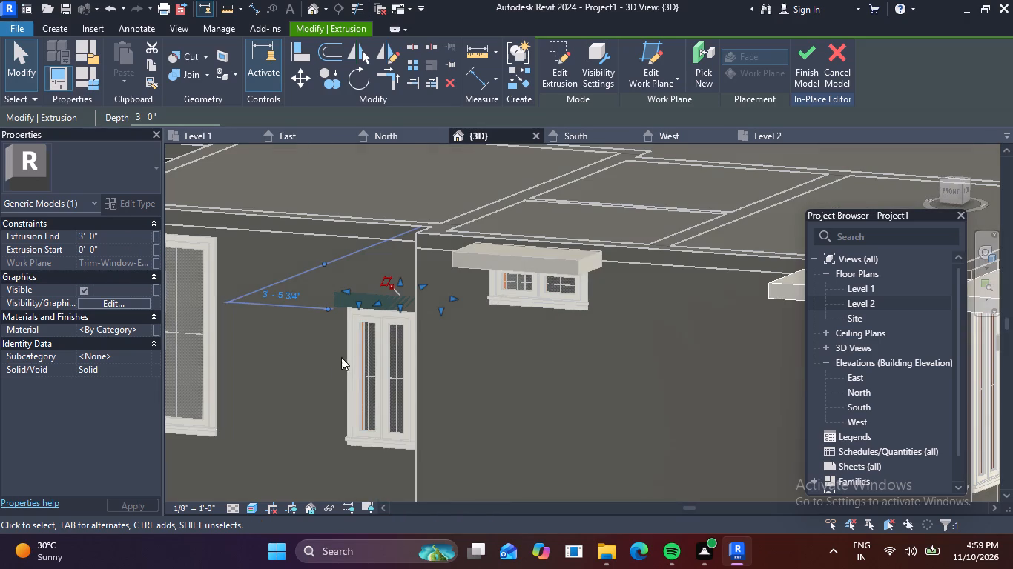
{"action": "middle_click_drag", "start_coordinate": [242, 362], "coordinate": [354, 383], "text": "shift"}
{"action": "scroll", "coordinate": [410, 316], "scroll_direction": "up", "scroll_amount": 3}
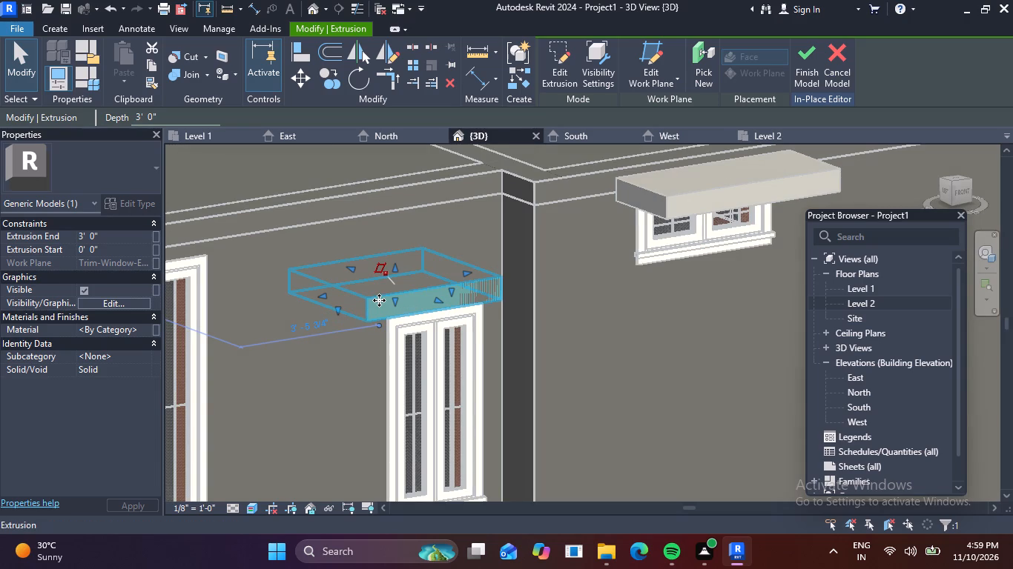
Set the Extrusion End of the slab above the narrow window to -3'.
{"action": "left_click", "coordinate": [131, 239]}
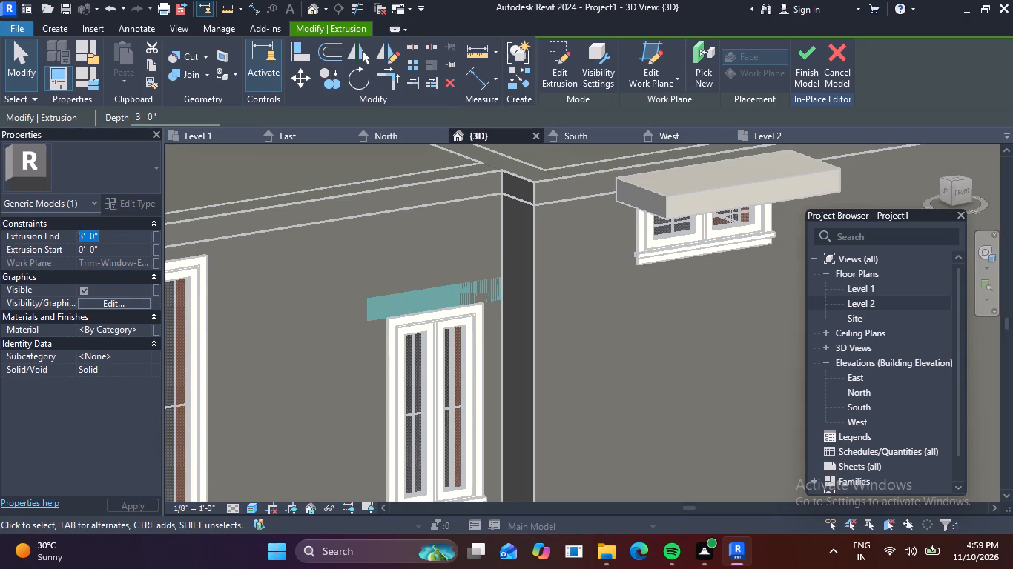
{"action": "key", "text": "BackSpace"}
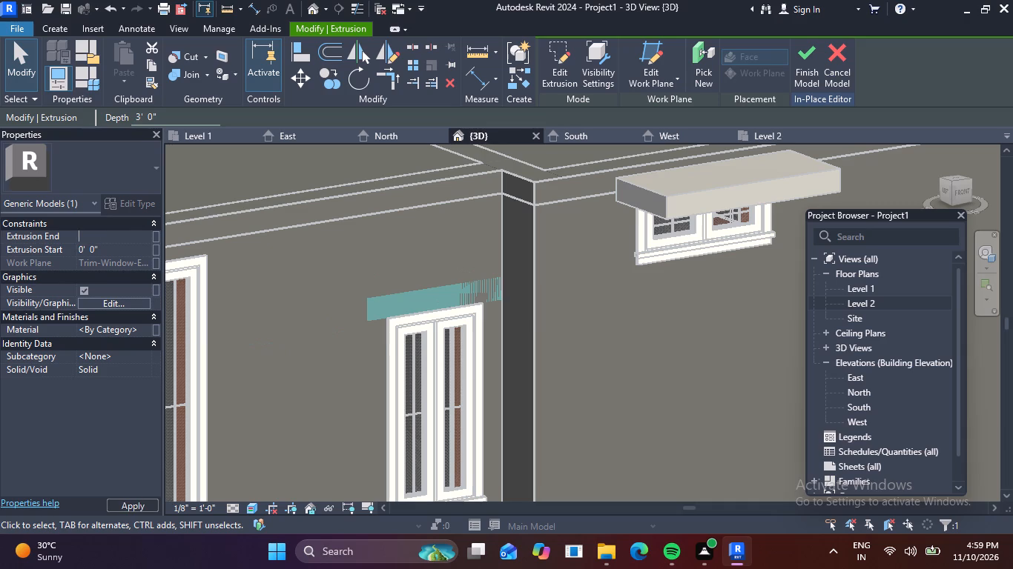
{"action": "type", "text": "-3"}
{"action": "key", "text": "apostrophe"}
{"action": "key", "text": "Return"}
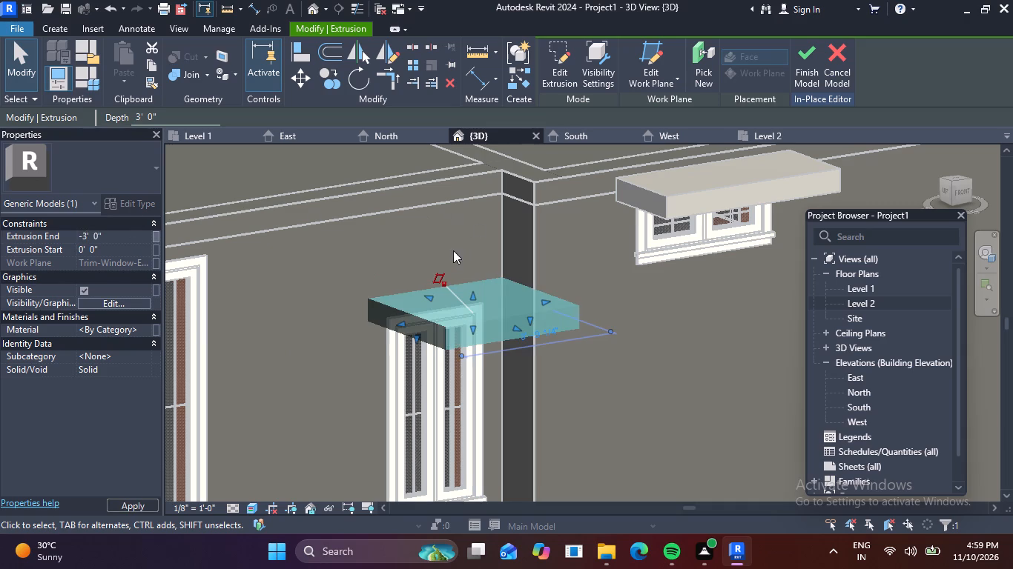
{"action": "left_click", "coordinate": [341, 306]}
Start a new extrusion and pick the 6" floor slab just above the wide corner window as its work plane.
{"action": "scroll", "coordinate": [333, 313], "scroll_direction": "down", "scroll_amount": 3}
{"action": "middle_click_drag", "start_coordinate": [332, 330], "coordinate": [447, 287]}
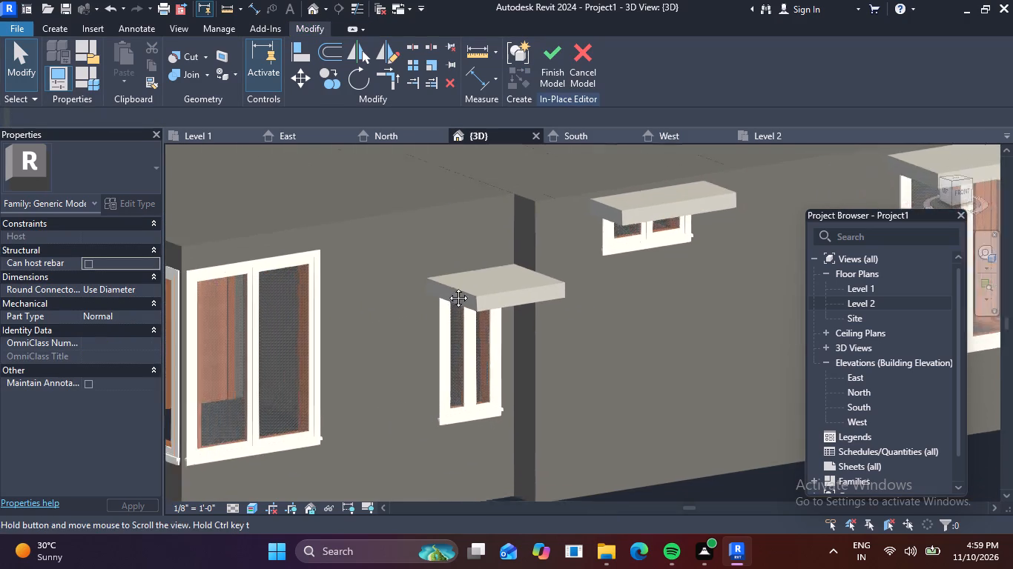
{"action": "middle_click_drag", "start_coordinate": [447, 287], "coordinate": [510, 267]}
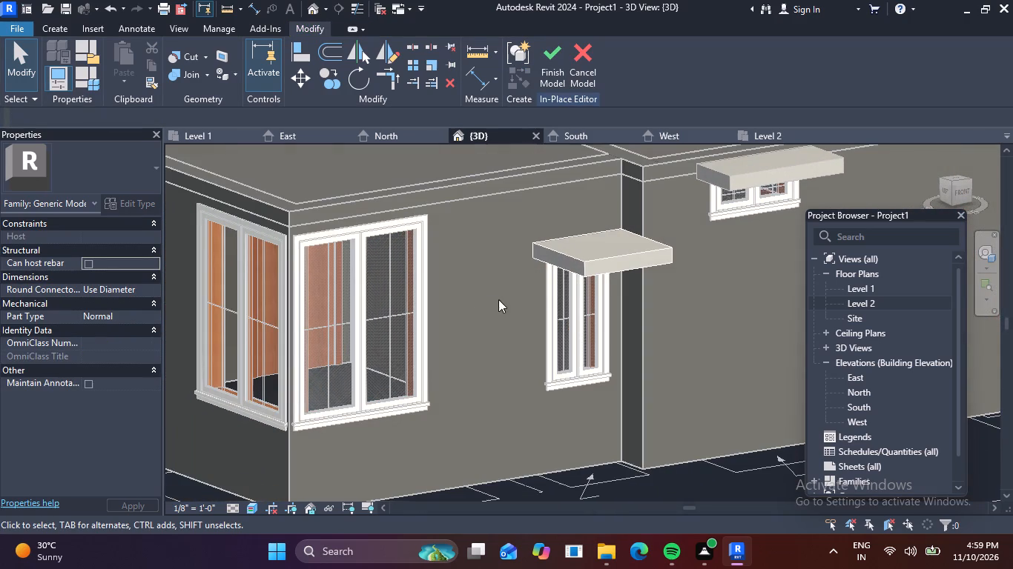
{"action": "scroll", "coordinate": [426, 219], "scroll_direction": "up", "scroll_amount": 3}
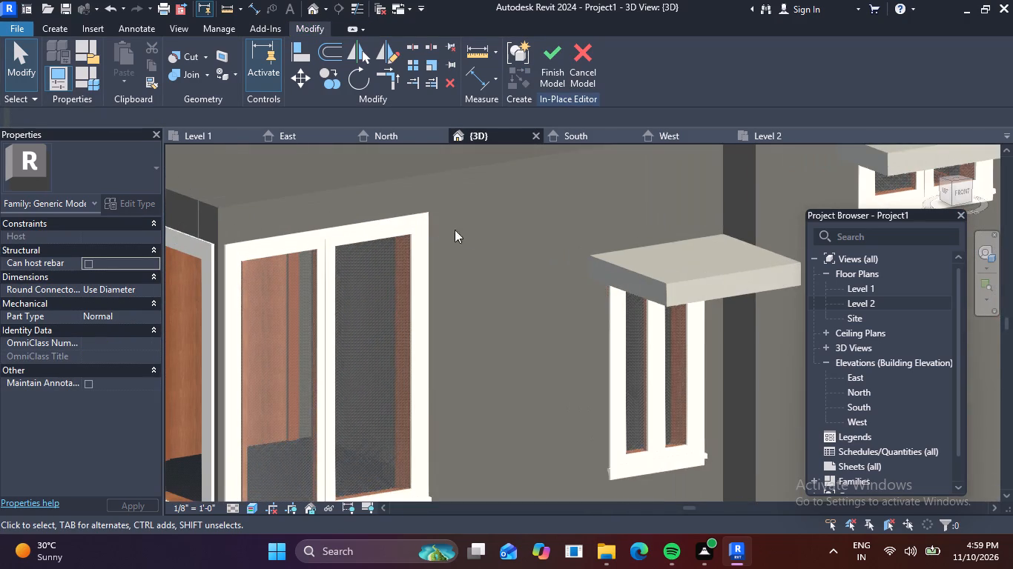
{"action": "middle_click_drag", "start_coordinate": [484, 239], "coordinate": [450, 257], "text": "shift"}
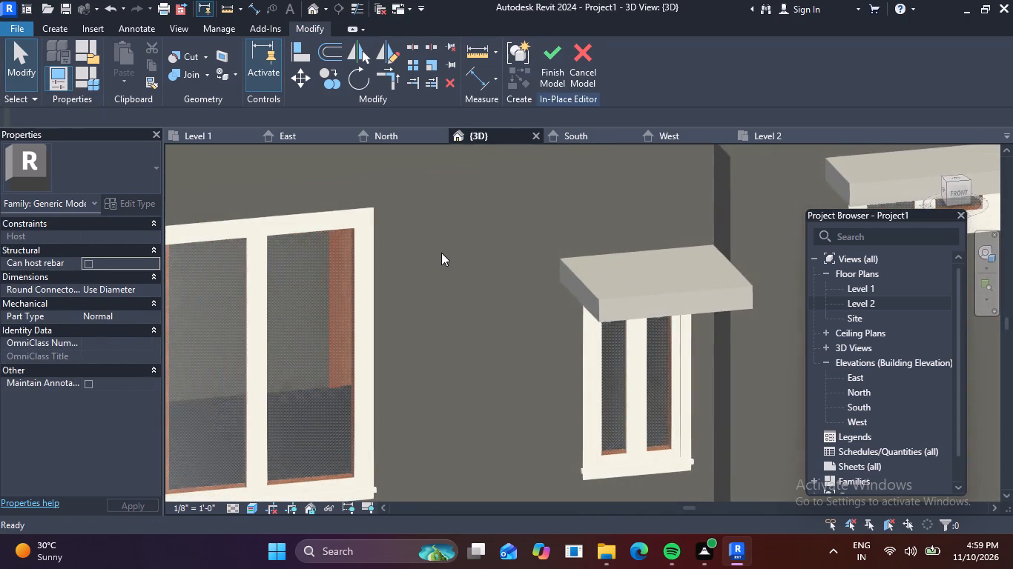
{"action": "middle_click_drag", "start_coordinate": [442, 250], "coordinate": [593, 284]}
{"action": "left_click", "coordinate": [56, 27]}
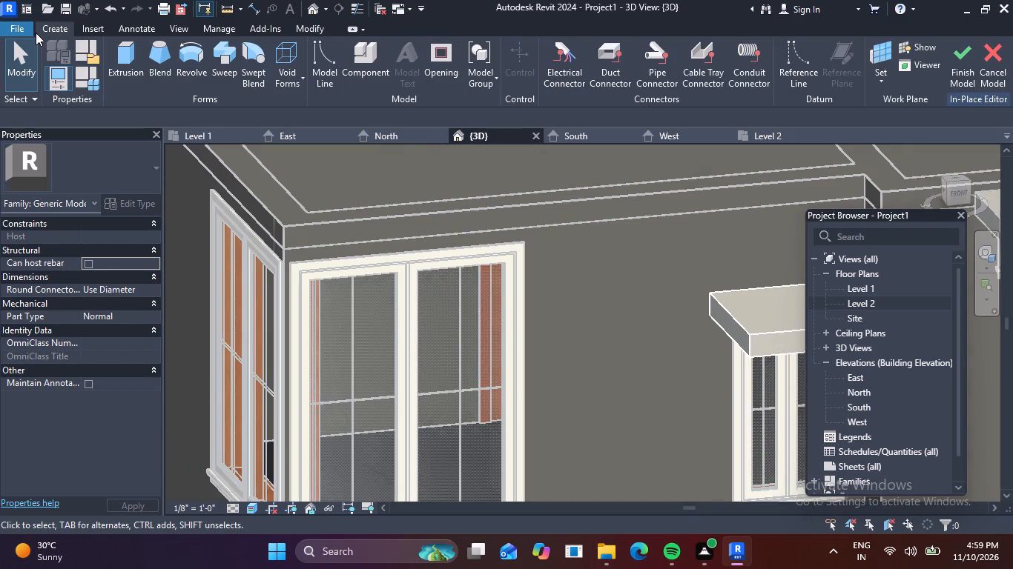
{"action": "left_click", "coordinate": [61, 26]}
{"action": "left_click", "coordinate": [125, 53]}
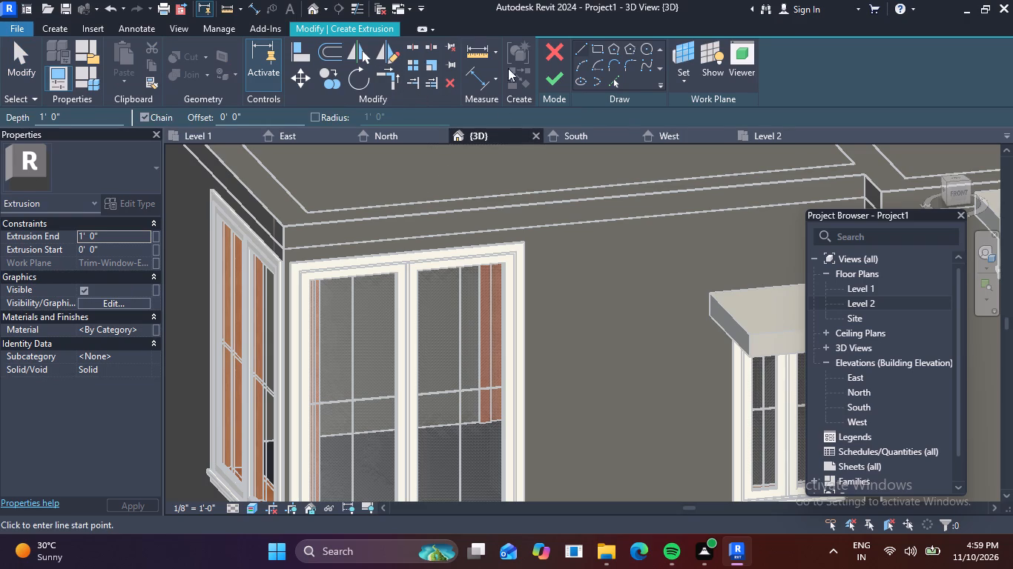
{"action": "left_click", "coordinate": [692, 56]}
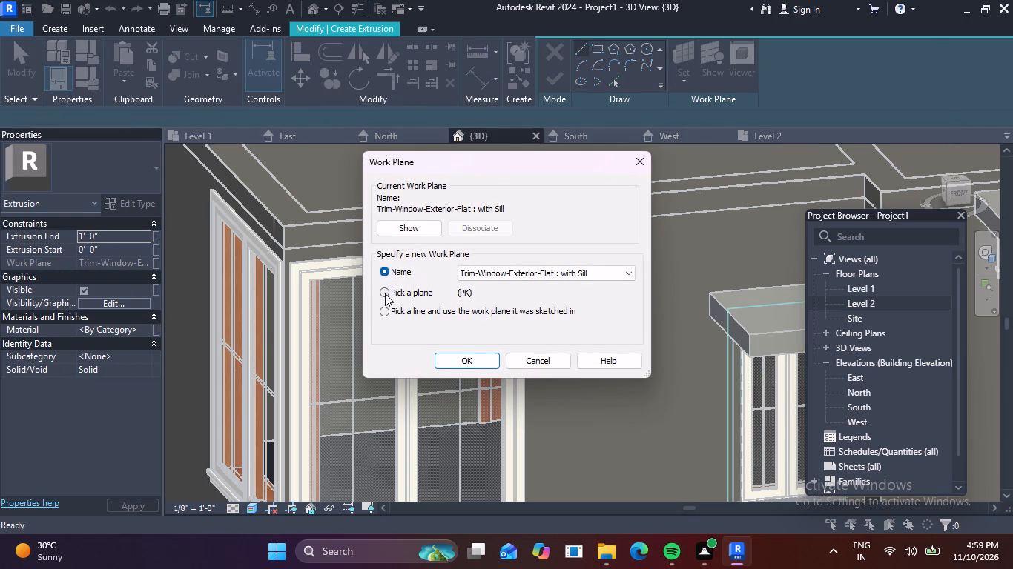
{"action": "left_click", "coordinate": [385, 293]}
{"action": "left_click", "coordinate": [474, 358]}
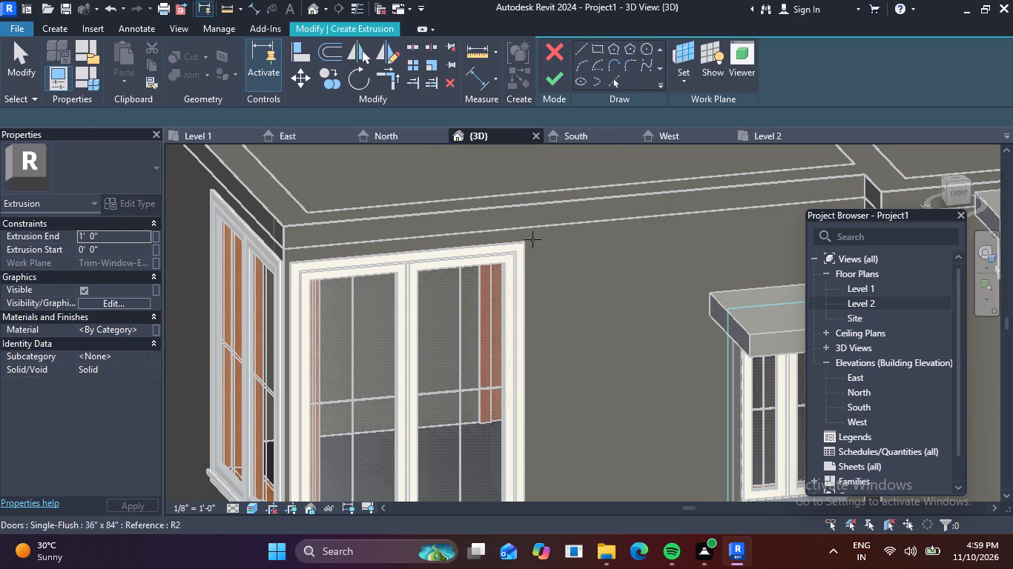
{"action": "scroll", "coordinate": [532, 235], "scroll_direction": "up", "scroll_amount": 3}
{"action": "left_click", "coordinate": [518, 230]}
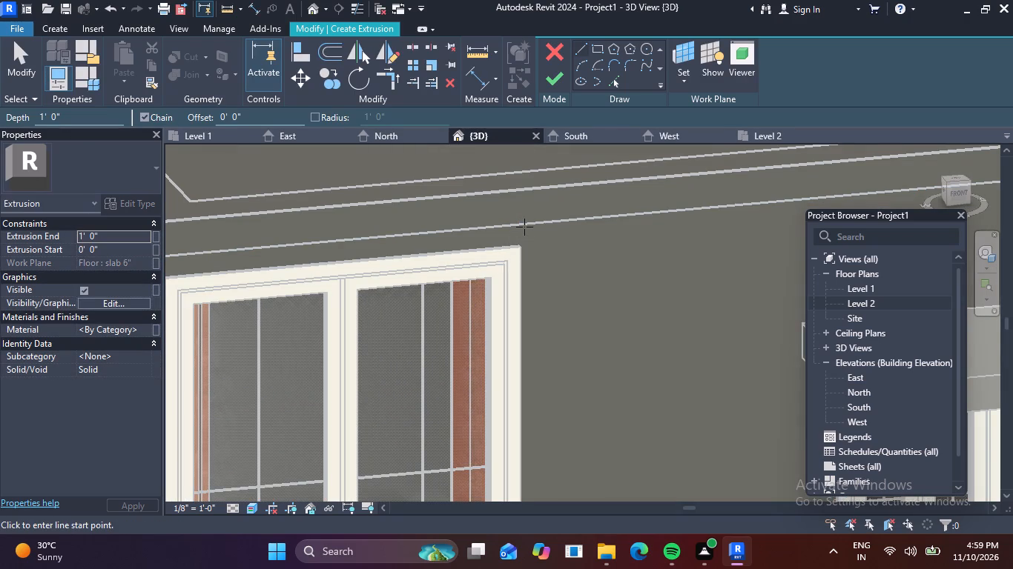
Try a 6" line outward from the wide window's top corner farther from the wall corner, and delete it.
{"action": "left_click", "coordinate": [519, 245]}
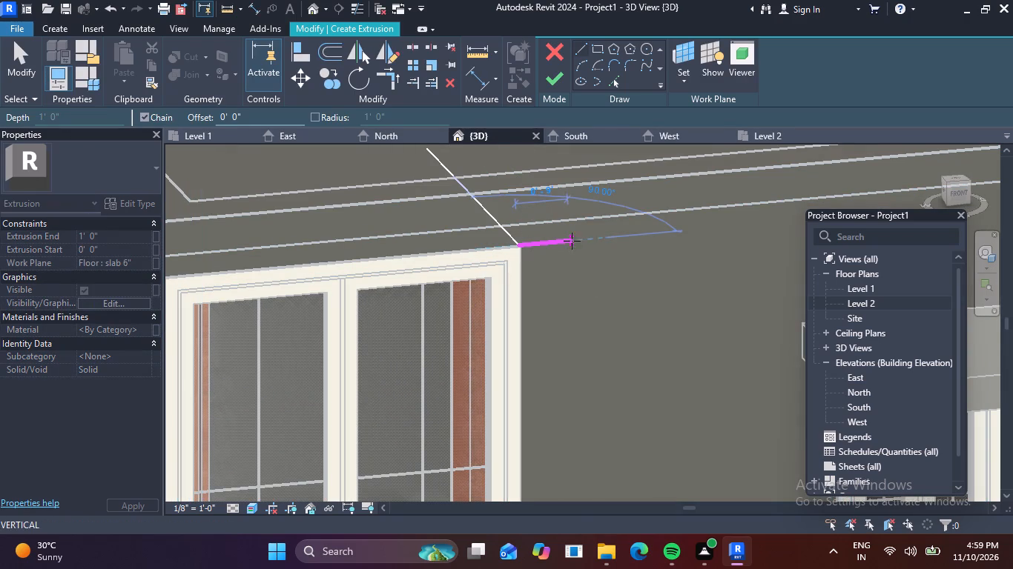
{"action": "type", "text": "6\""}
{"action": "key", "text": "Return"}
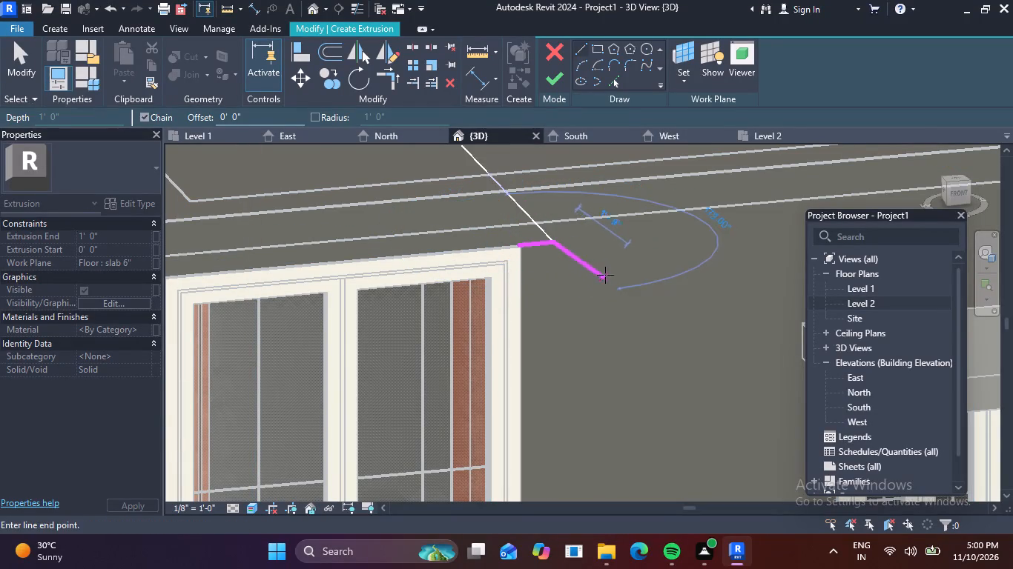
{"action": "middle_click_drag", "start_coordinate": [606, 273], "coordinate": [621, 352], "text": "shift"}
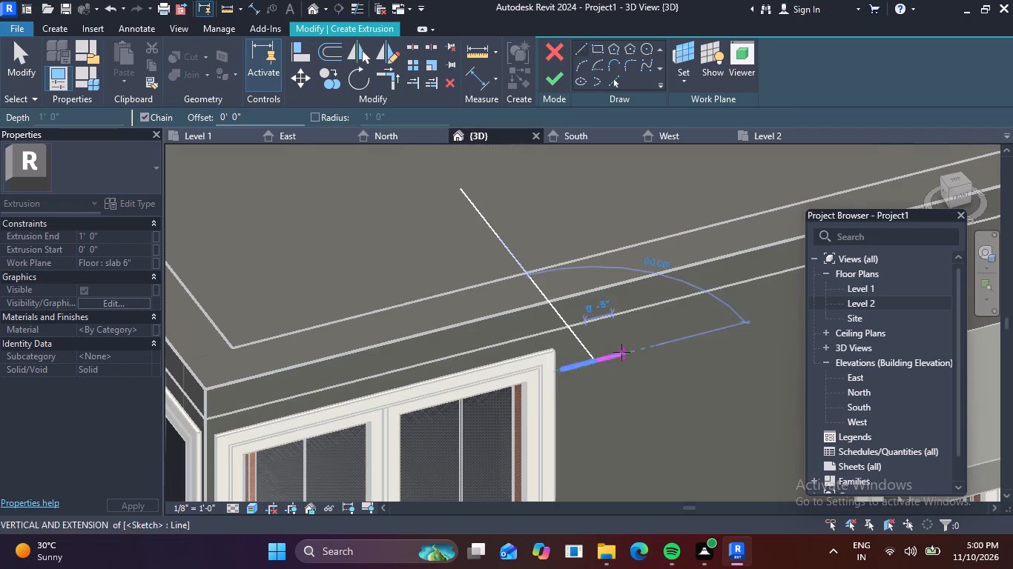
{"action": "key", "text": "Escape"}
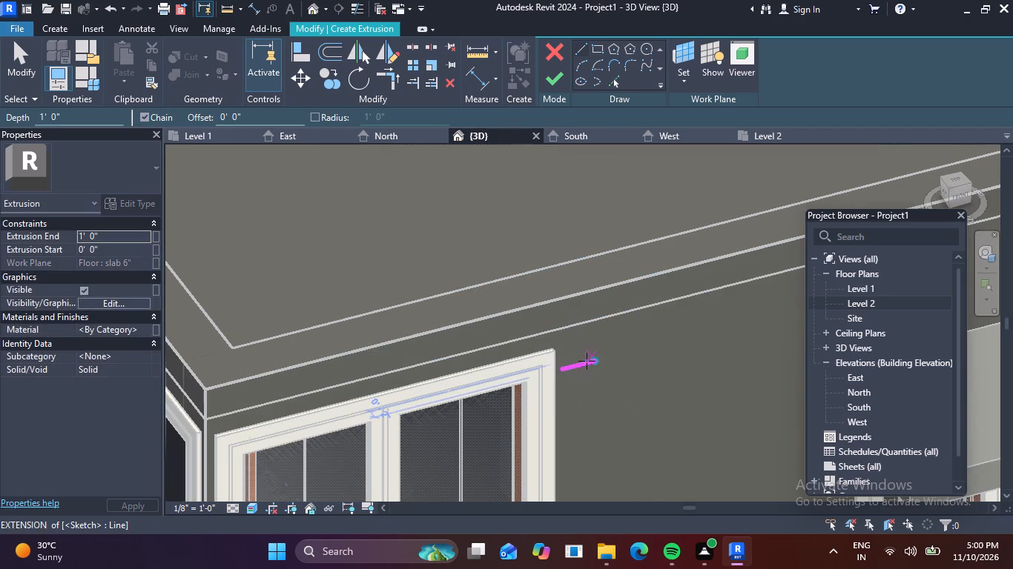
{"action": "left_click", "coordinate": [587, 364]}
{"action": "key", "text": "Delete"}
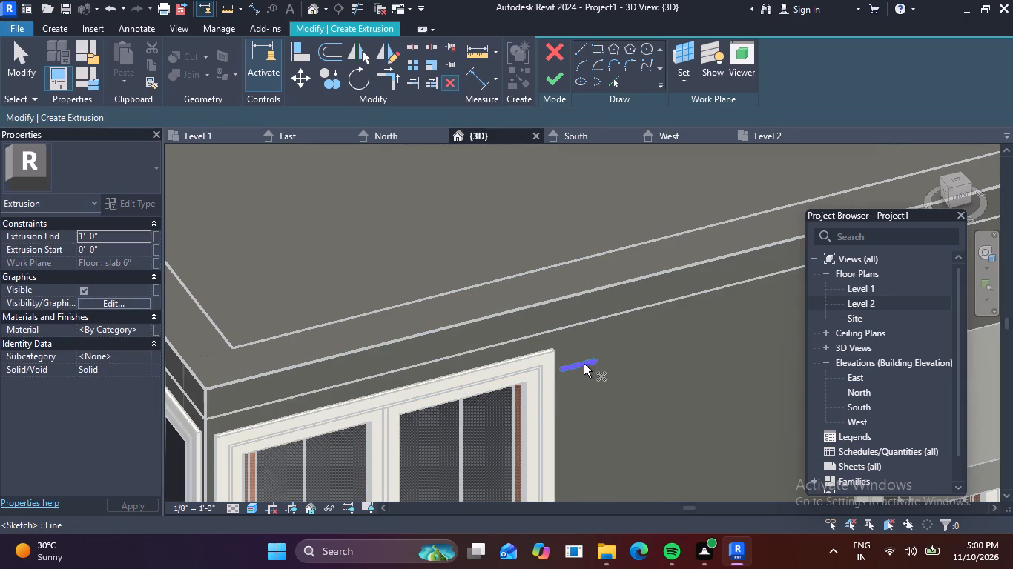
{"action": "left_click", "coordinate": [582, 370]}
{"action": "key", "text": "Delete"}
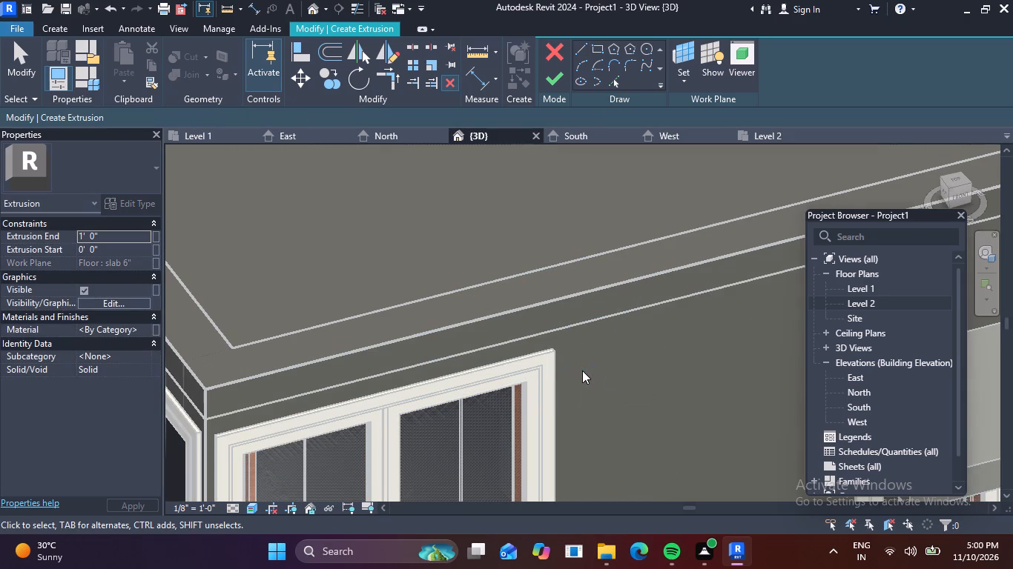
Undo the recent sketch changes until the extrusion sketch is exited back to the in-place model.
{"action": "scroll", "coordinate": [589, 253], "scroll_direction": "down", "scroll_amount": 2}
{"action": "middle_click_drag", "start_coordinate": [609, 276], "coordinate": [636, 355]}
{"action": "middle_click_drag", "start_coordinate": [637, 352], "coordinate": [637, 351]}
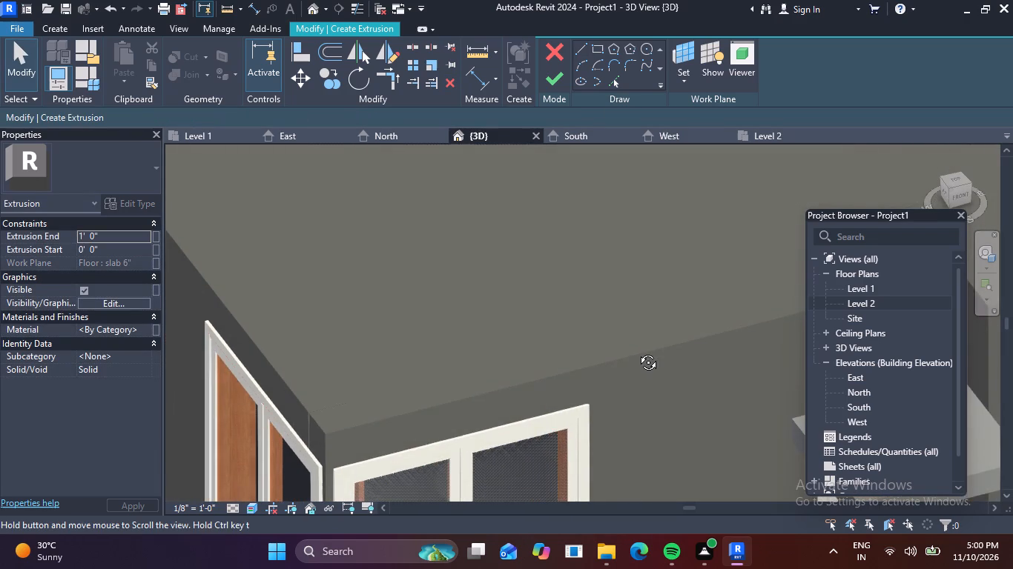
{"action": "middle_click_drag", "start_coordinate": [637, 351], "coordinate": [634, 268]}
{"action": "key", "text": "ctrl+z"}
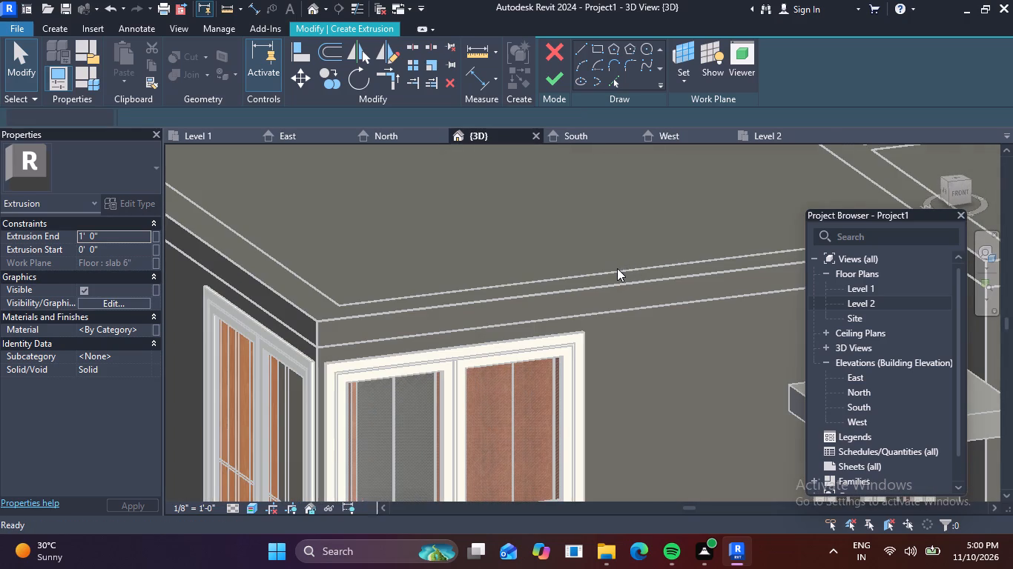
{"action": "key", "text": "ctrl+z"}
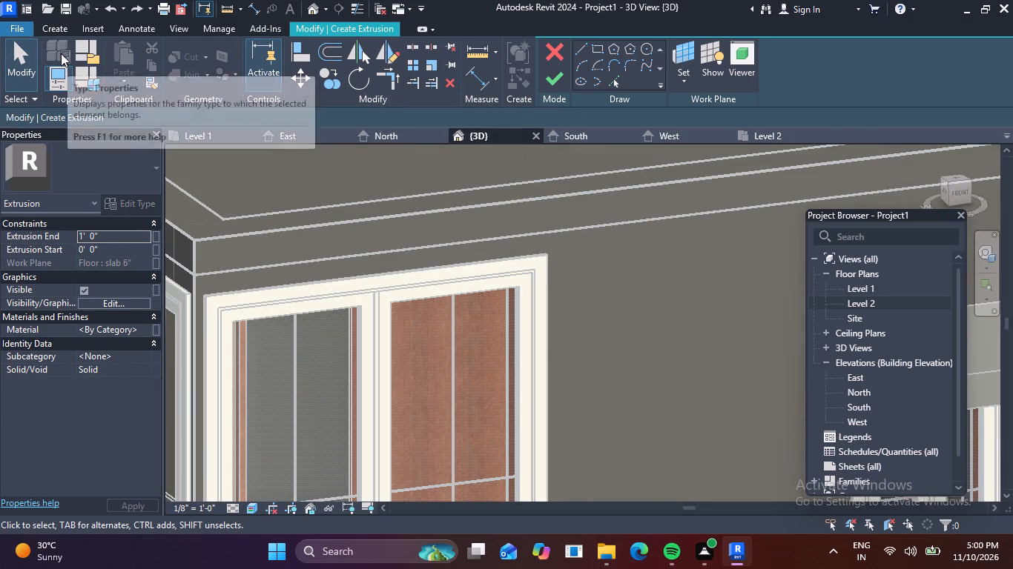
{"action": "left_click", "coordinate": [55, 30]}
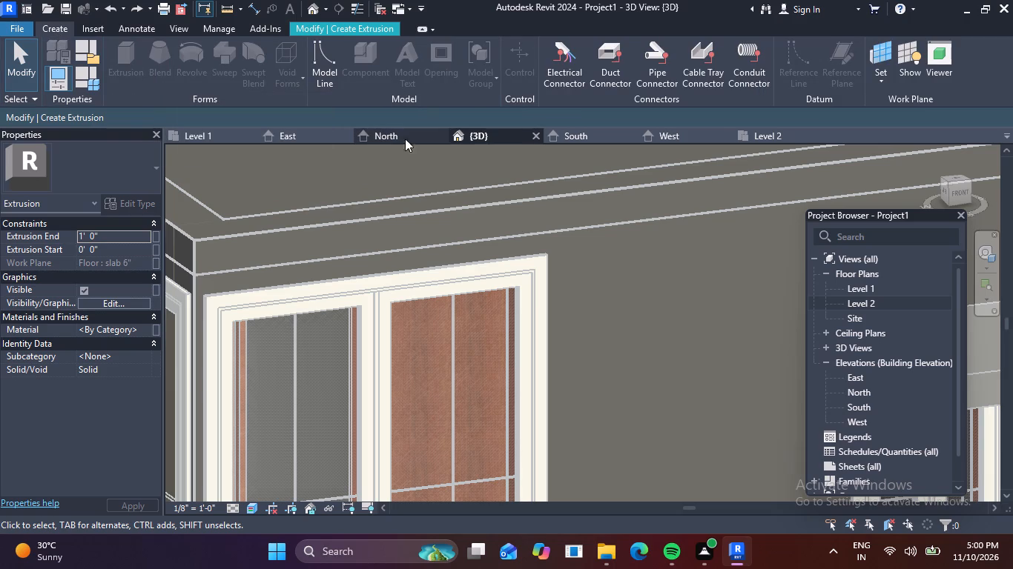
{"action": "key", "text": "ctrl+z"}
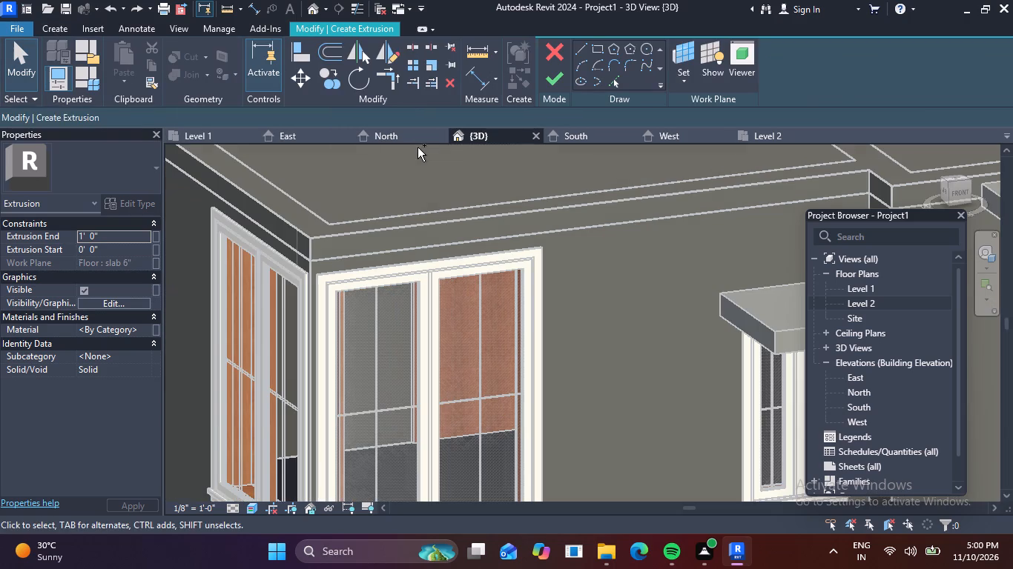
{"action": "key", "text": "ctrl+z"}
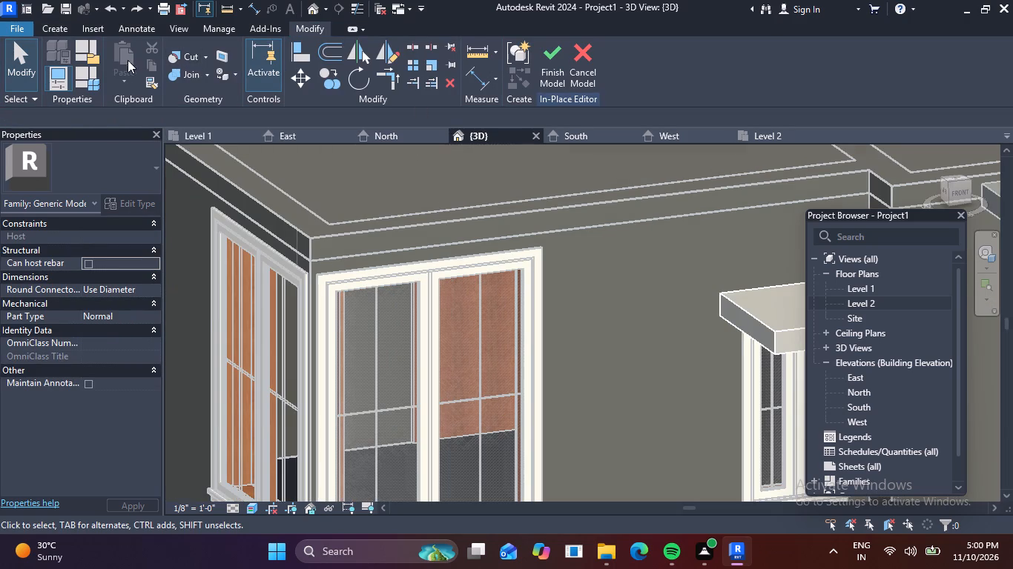
Restart the extrusion for the wide corner window and pick the 6" floor slab above it as work plane.
{"action": "left_click", "coordinate": [57, 24]}
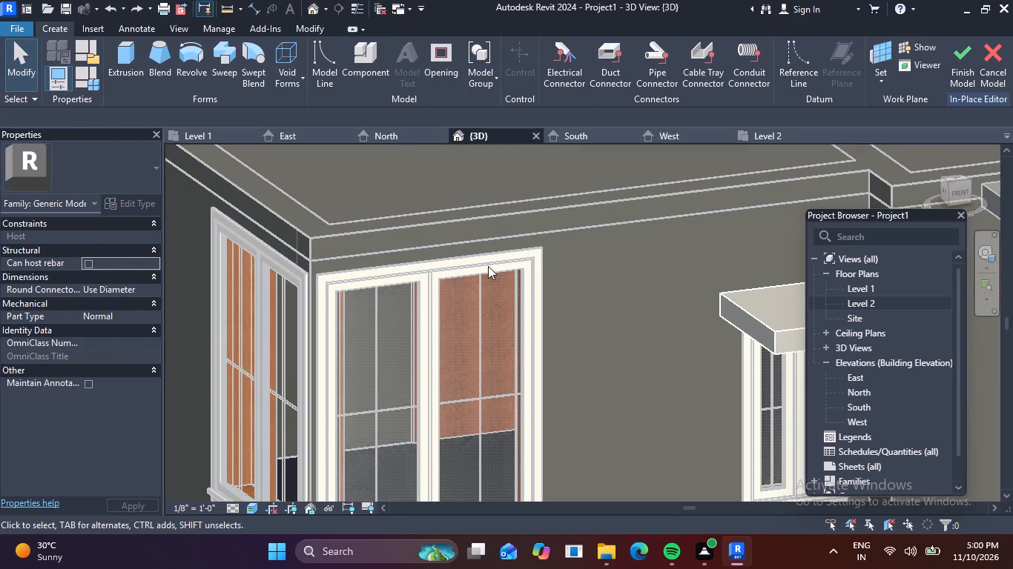
{"action": "left_click", "coordinate": [129, 55]}
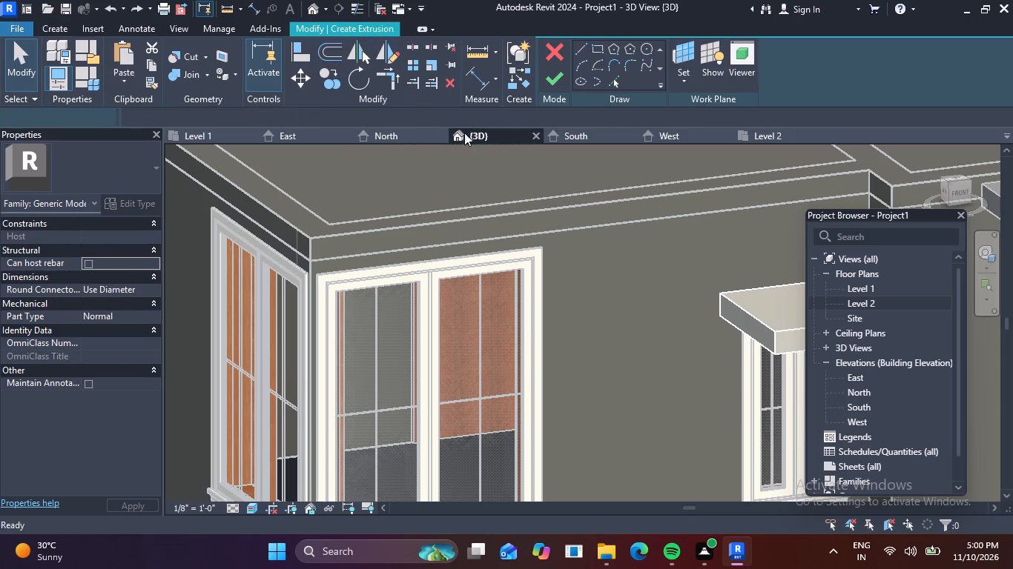
{"action": "left_click", "coordinate": [682, 59]}
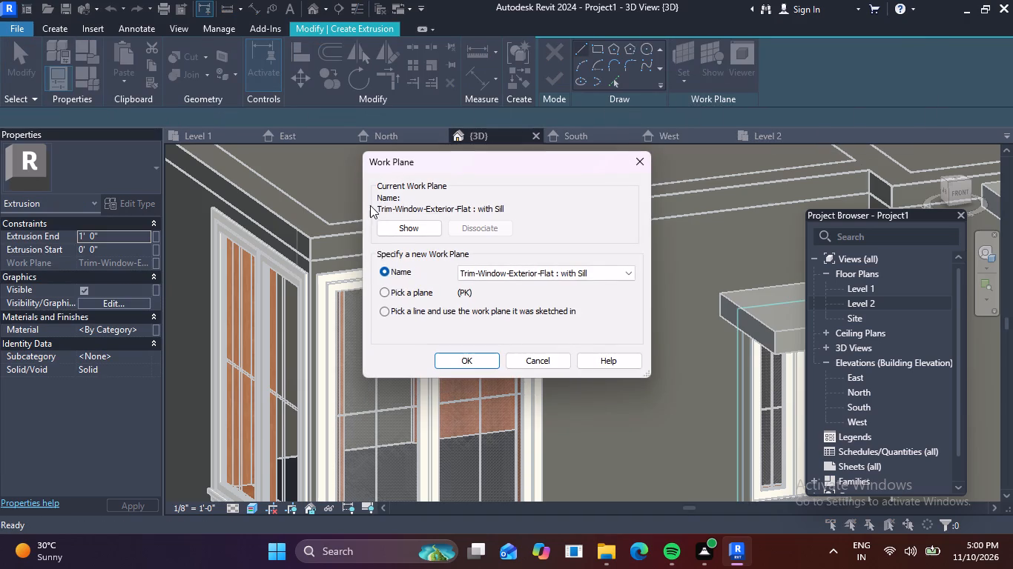
{"action": "left_click", "coordinate": [386, 290]}
{"action": "left_click", "coordinate": [466, 356]}
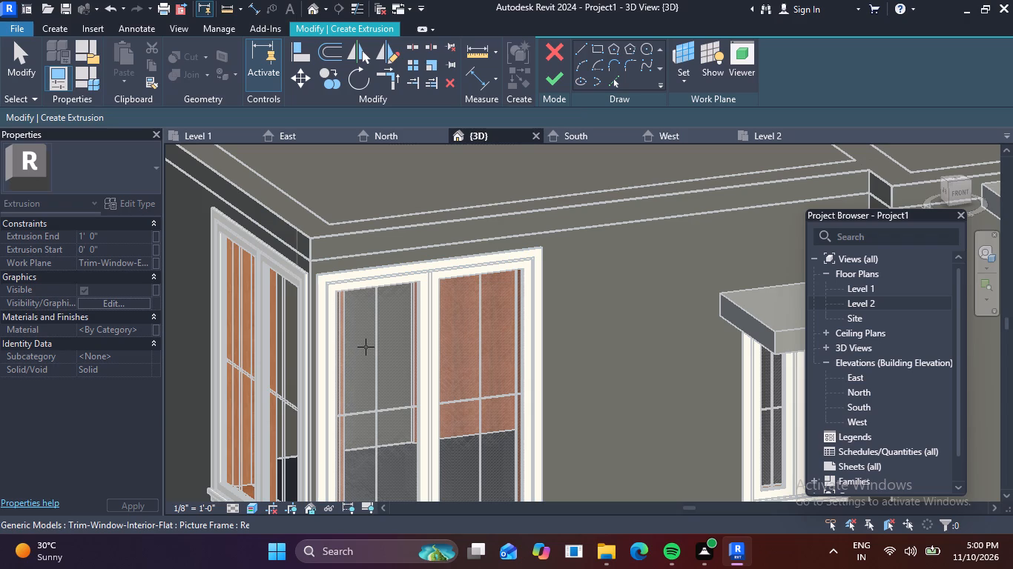
{"action": "left_click", "coordinate": [539, 233]}
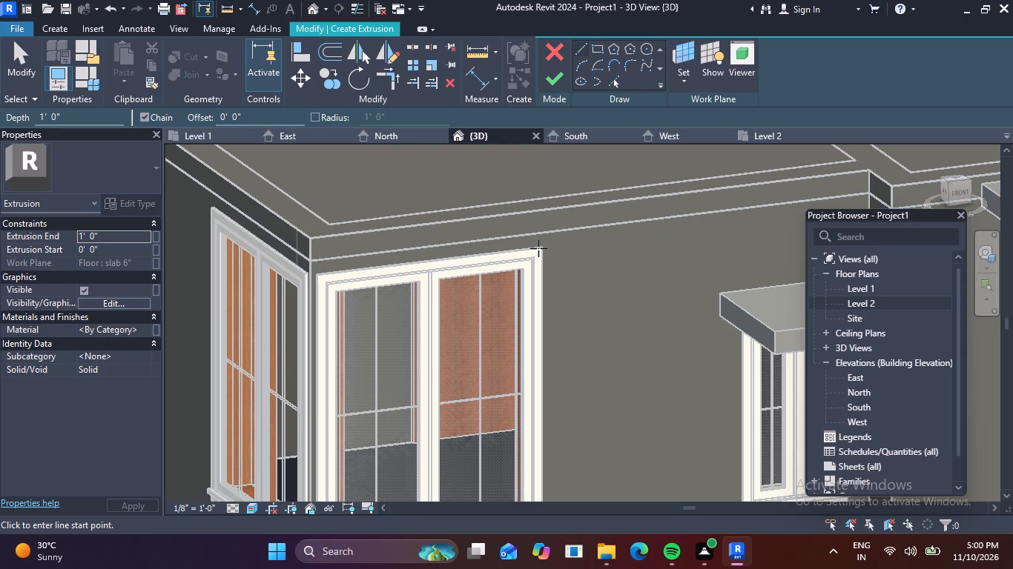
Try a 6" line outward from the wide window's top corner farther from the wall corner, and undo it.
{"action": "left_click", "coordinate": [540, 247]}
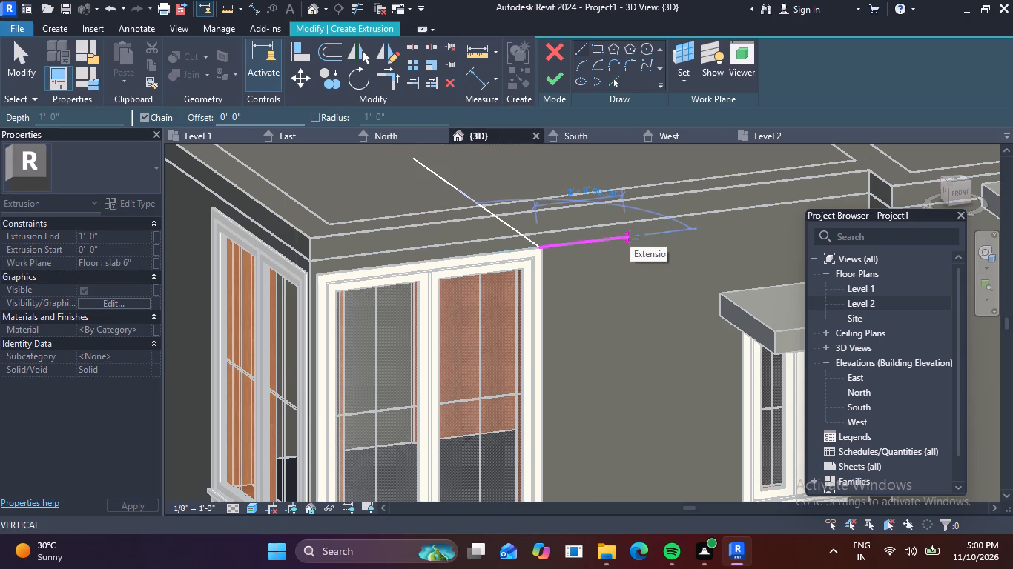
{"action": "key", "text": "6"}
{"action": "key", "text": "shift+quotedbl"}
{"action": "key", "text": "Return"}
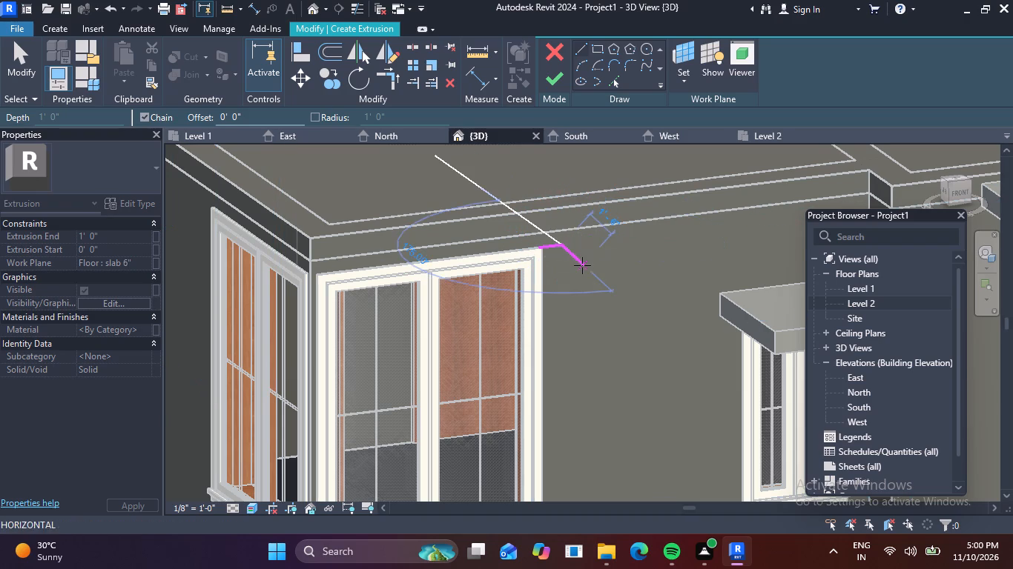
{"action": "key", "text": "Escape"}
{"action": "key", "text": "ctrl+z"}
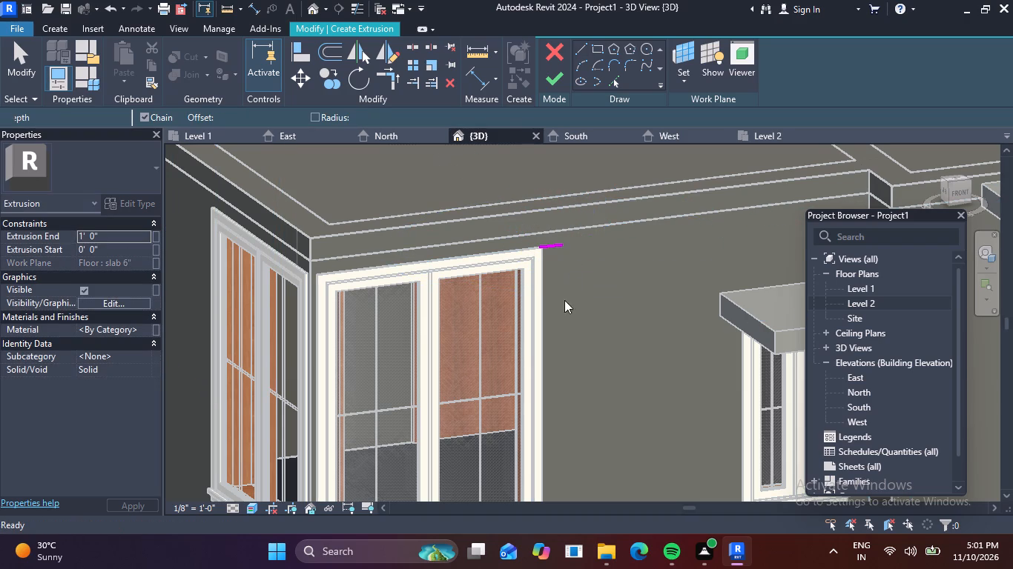
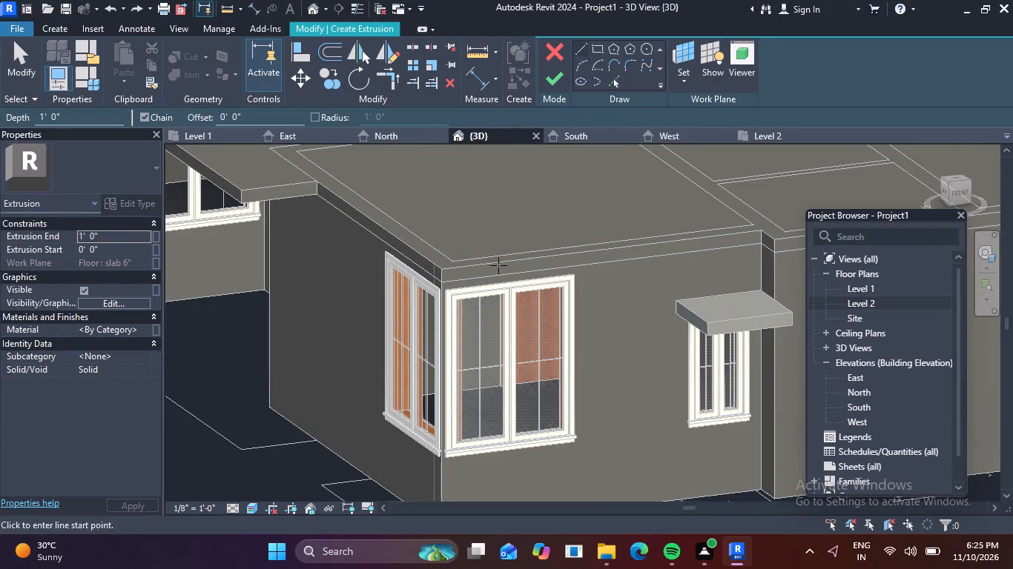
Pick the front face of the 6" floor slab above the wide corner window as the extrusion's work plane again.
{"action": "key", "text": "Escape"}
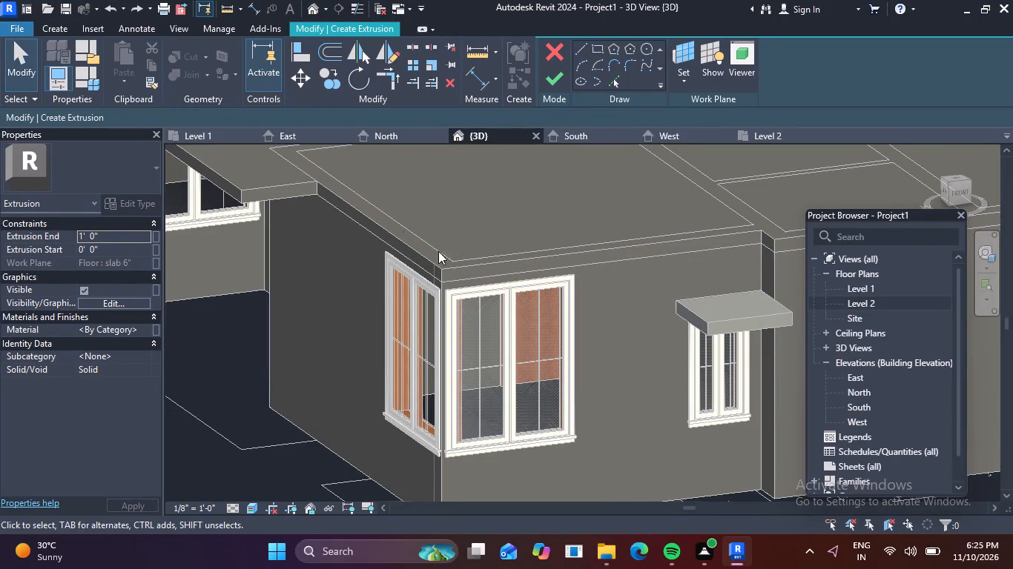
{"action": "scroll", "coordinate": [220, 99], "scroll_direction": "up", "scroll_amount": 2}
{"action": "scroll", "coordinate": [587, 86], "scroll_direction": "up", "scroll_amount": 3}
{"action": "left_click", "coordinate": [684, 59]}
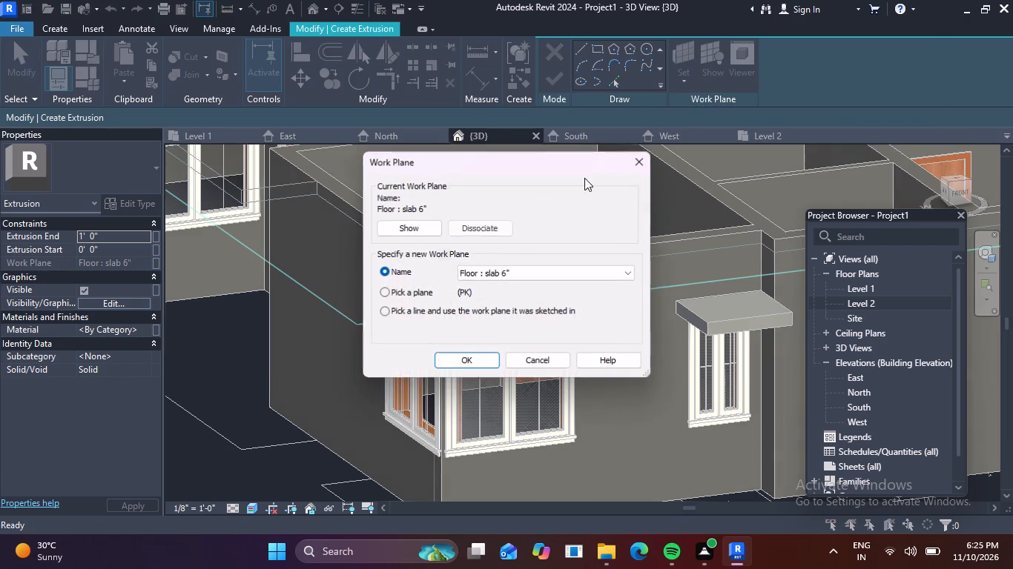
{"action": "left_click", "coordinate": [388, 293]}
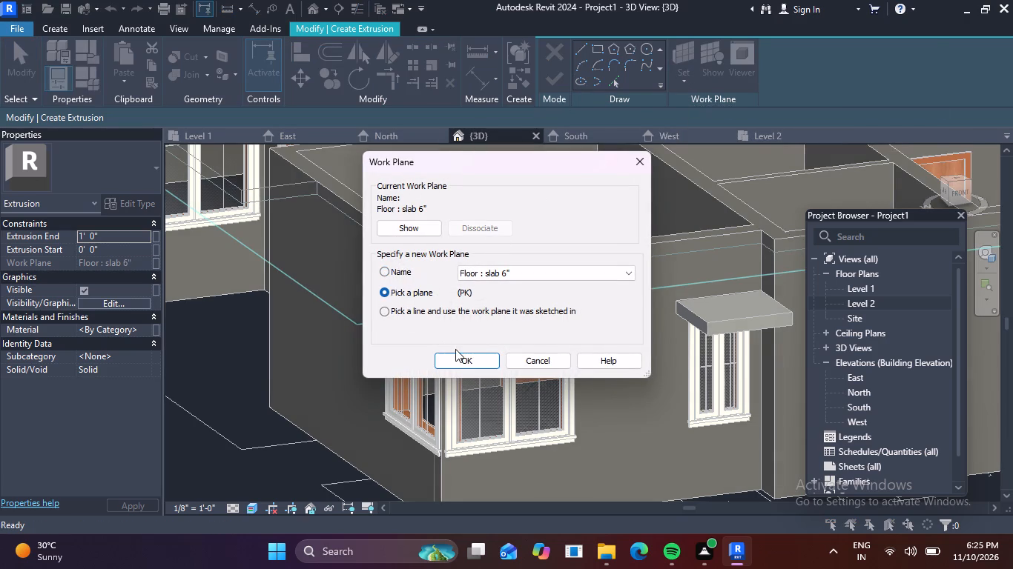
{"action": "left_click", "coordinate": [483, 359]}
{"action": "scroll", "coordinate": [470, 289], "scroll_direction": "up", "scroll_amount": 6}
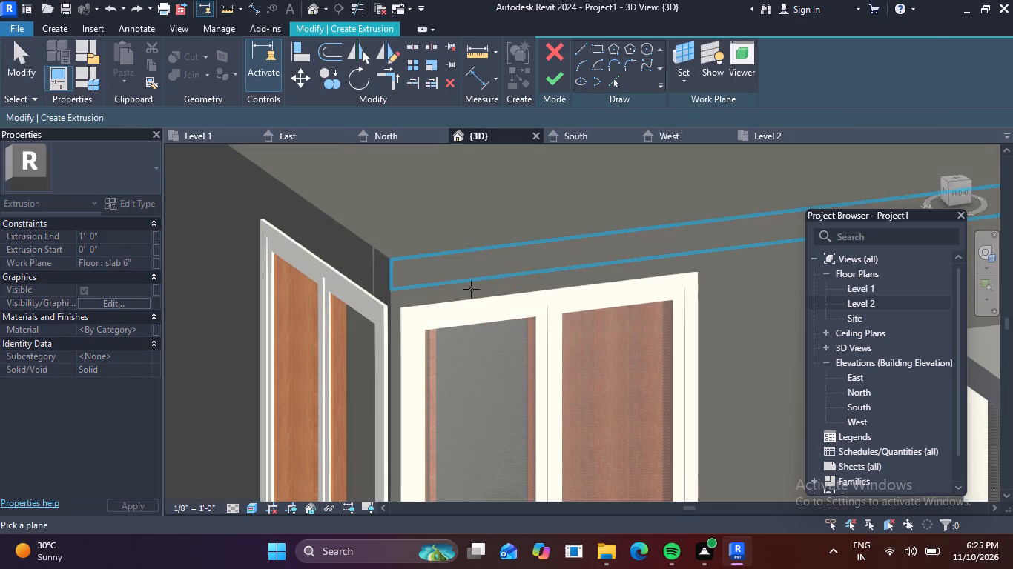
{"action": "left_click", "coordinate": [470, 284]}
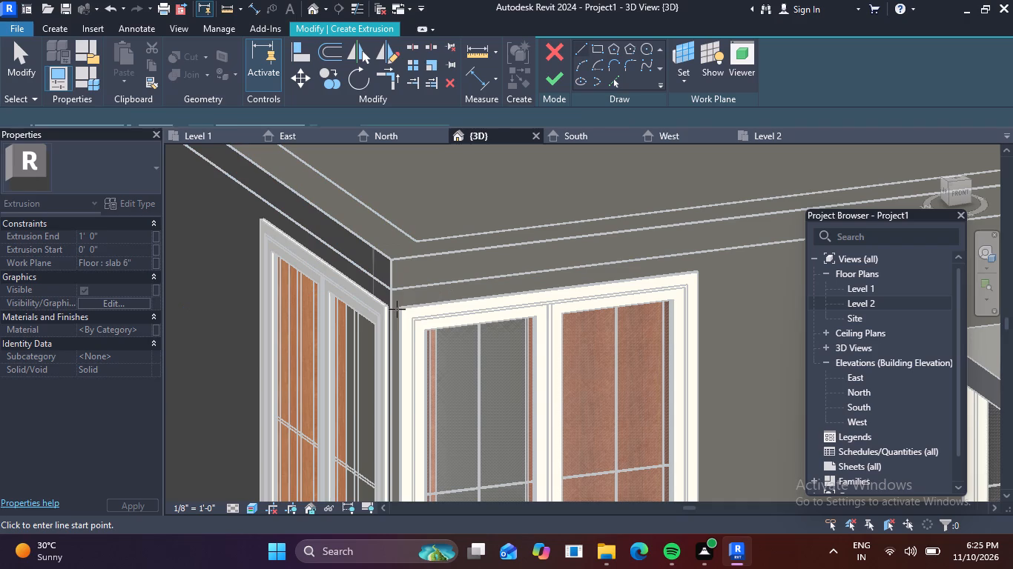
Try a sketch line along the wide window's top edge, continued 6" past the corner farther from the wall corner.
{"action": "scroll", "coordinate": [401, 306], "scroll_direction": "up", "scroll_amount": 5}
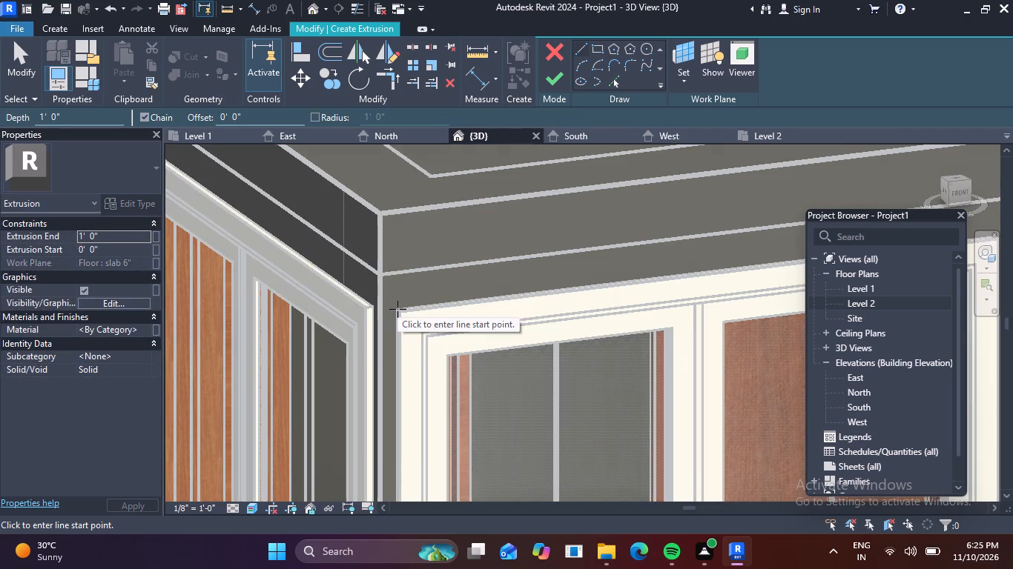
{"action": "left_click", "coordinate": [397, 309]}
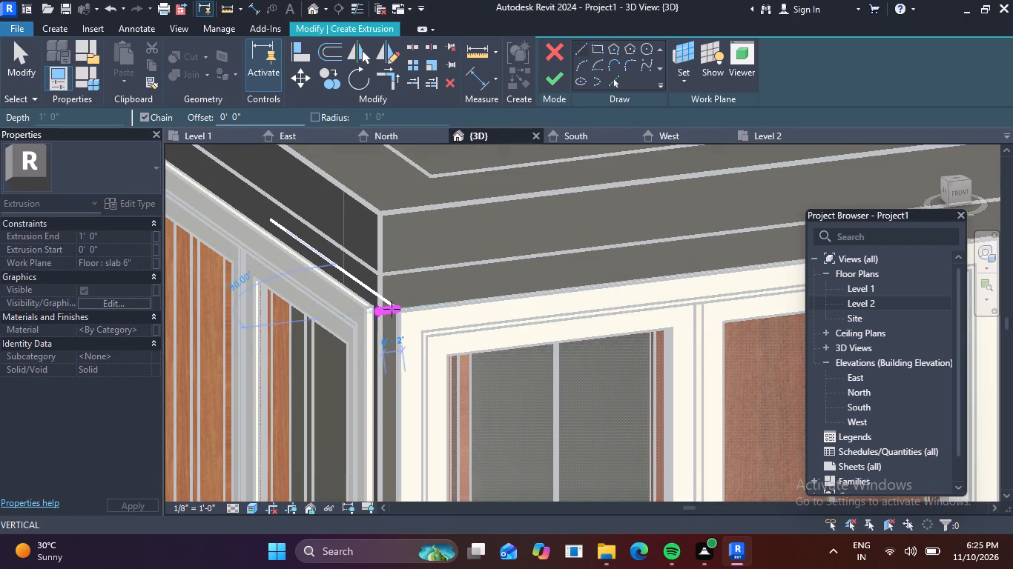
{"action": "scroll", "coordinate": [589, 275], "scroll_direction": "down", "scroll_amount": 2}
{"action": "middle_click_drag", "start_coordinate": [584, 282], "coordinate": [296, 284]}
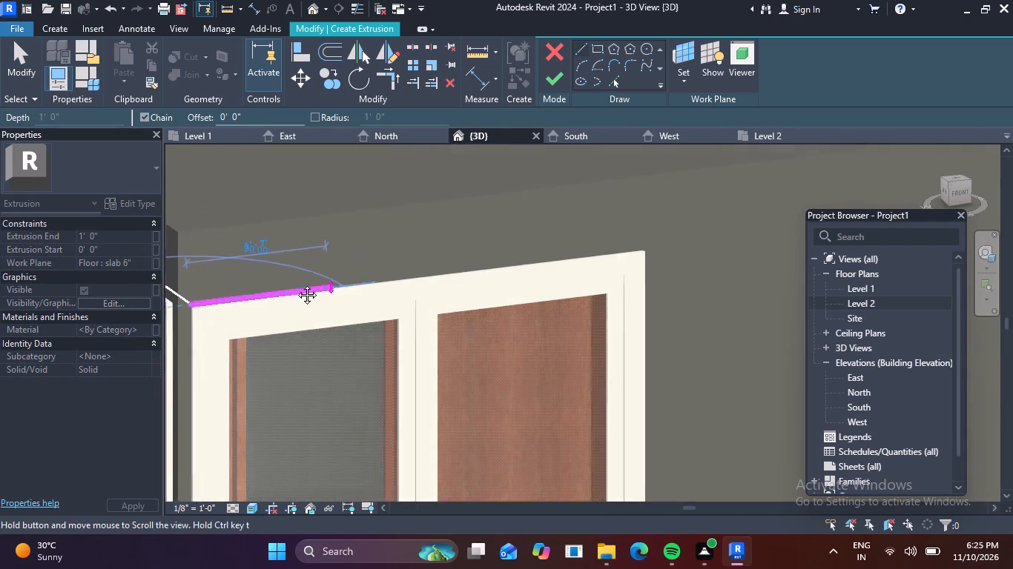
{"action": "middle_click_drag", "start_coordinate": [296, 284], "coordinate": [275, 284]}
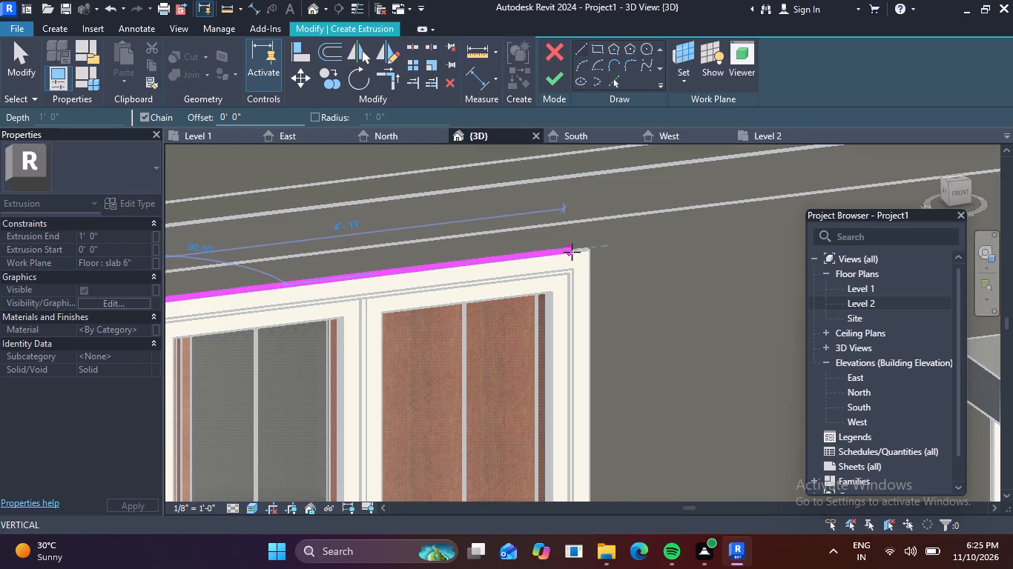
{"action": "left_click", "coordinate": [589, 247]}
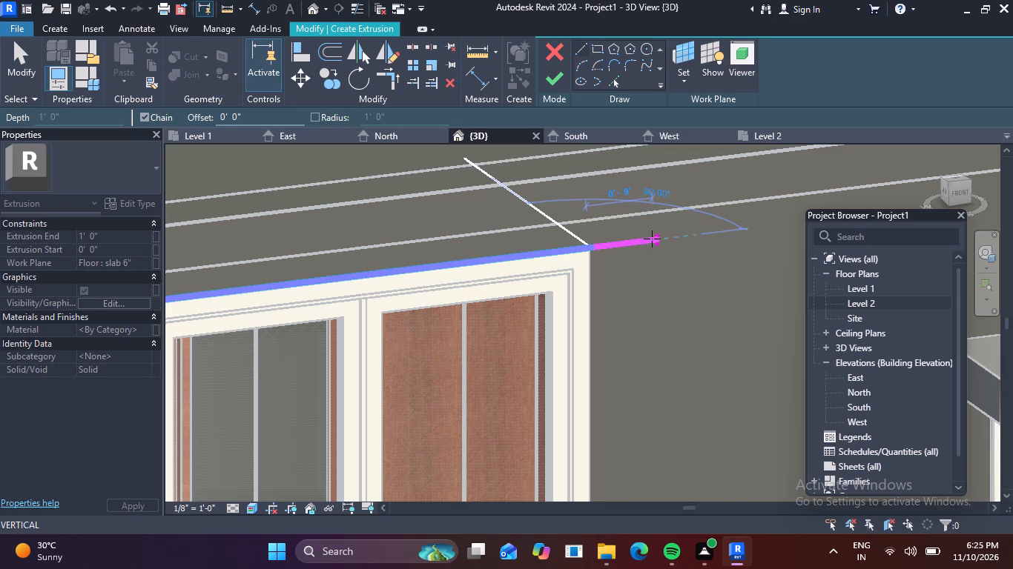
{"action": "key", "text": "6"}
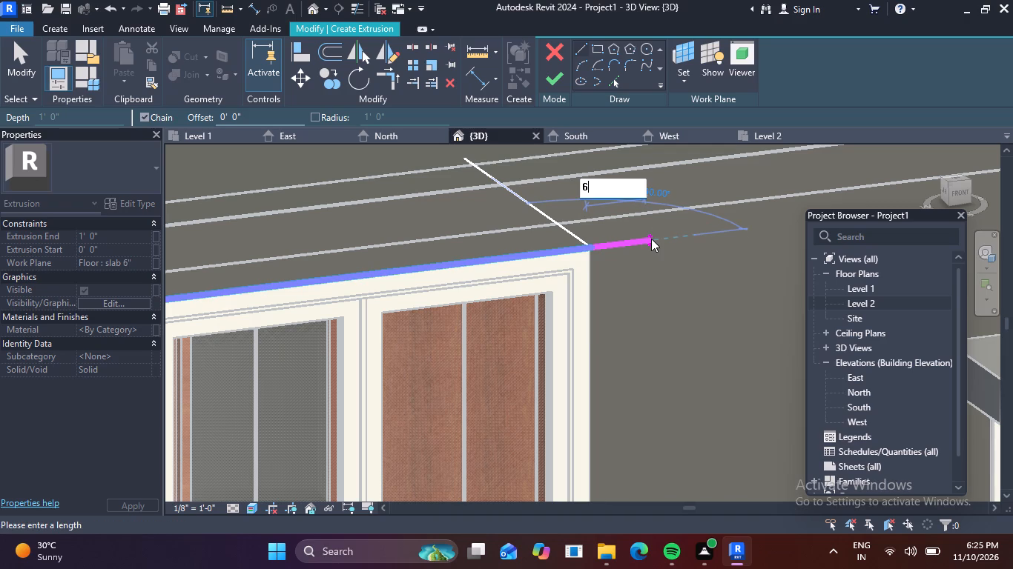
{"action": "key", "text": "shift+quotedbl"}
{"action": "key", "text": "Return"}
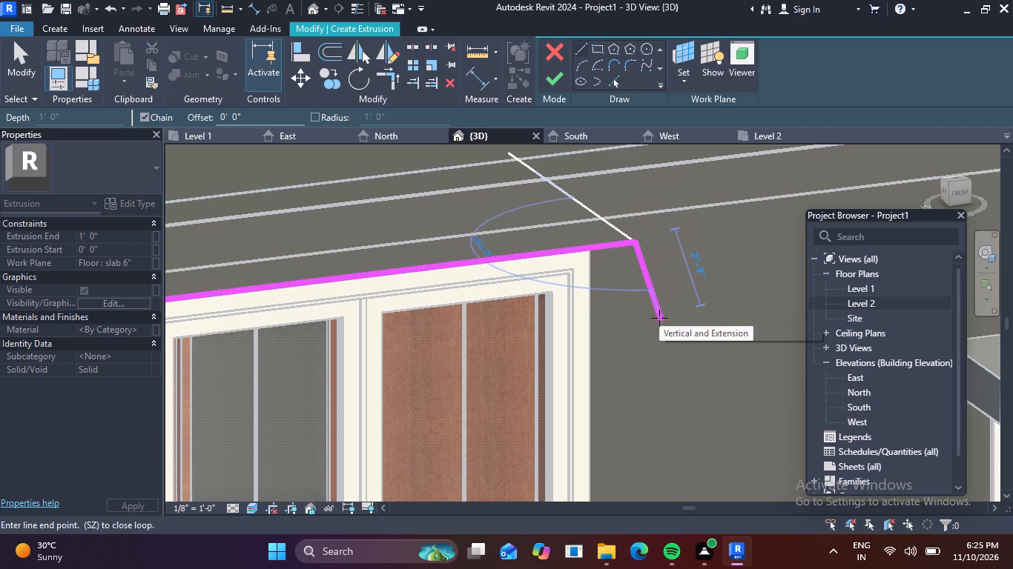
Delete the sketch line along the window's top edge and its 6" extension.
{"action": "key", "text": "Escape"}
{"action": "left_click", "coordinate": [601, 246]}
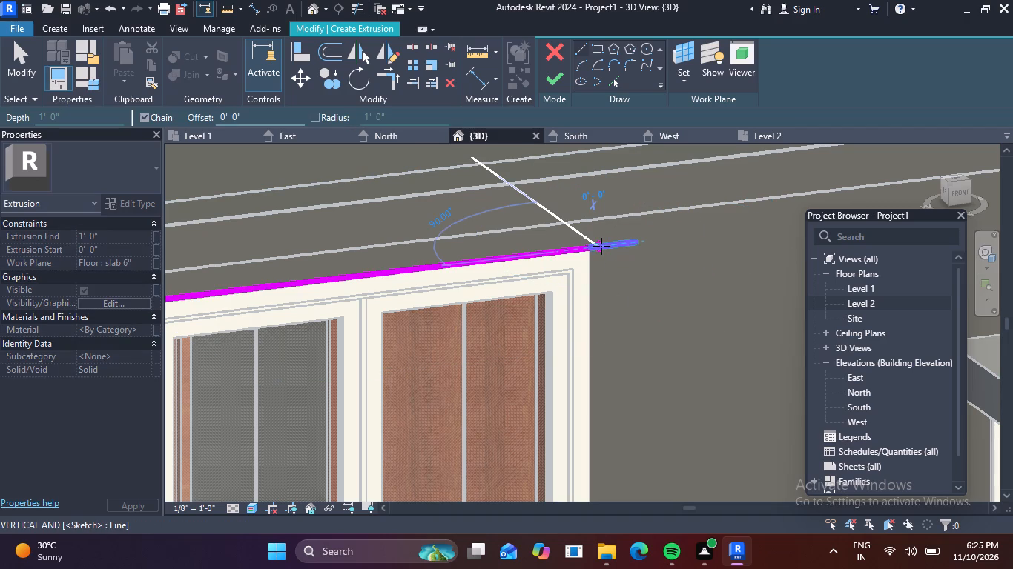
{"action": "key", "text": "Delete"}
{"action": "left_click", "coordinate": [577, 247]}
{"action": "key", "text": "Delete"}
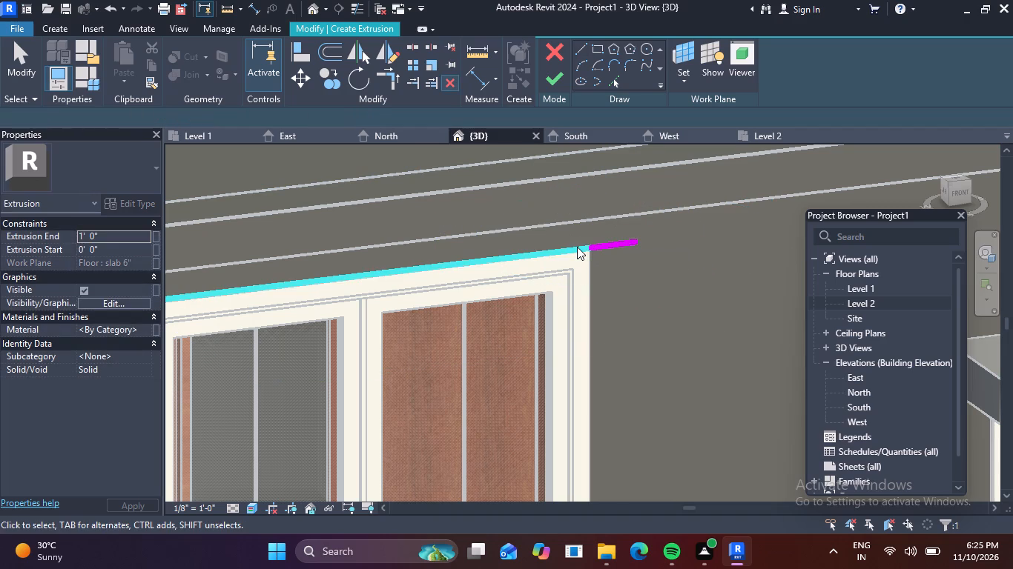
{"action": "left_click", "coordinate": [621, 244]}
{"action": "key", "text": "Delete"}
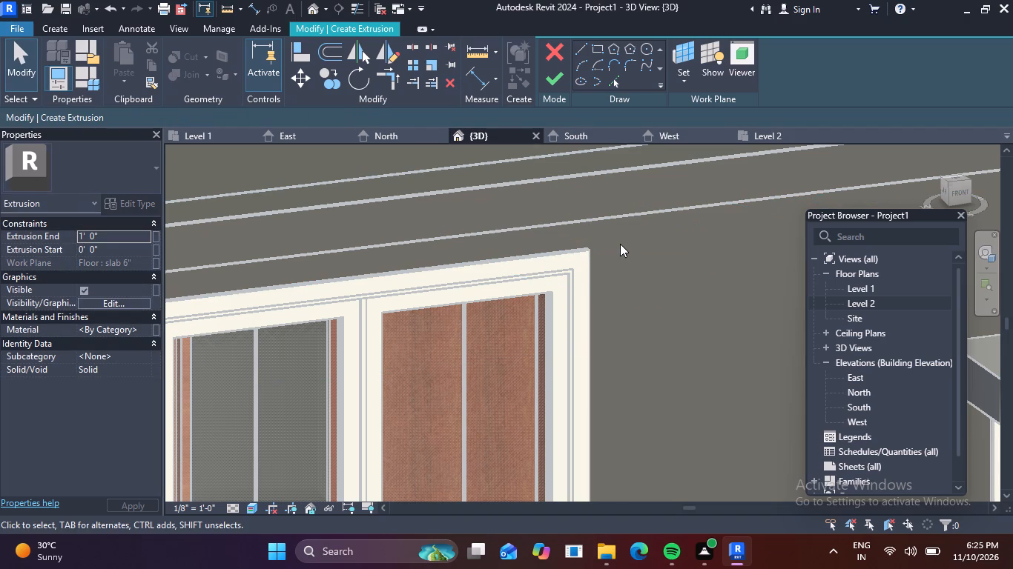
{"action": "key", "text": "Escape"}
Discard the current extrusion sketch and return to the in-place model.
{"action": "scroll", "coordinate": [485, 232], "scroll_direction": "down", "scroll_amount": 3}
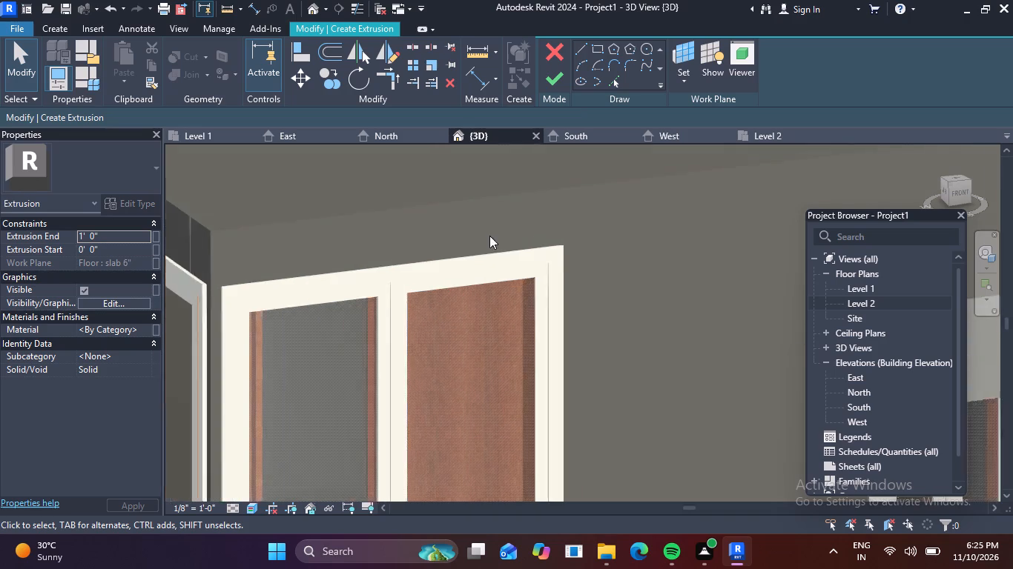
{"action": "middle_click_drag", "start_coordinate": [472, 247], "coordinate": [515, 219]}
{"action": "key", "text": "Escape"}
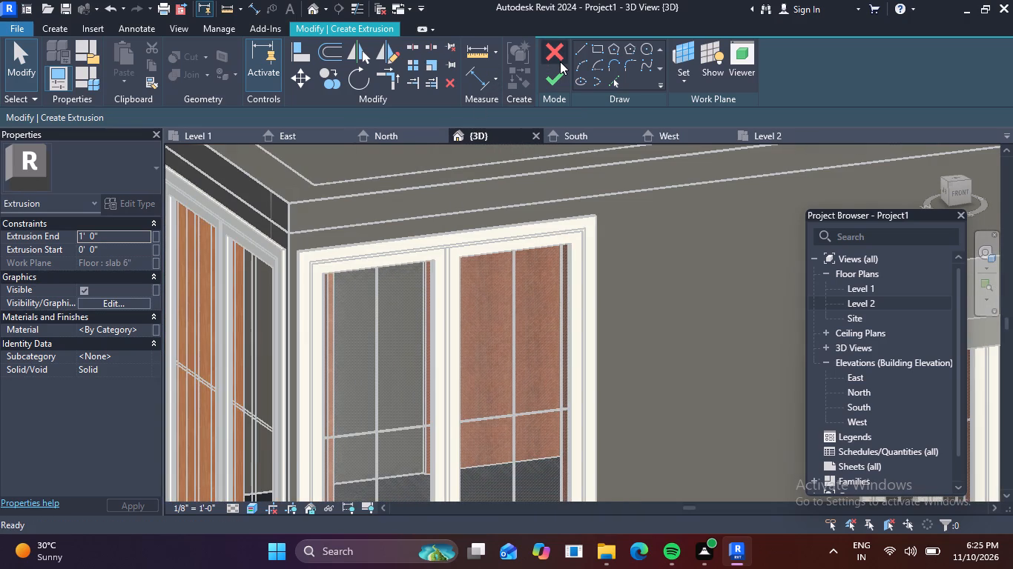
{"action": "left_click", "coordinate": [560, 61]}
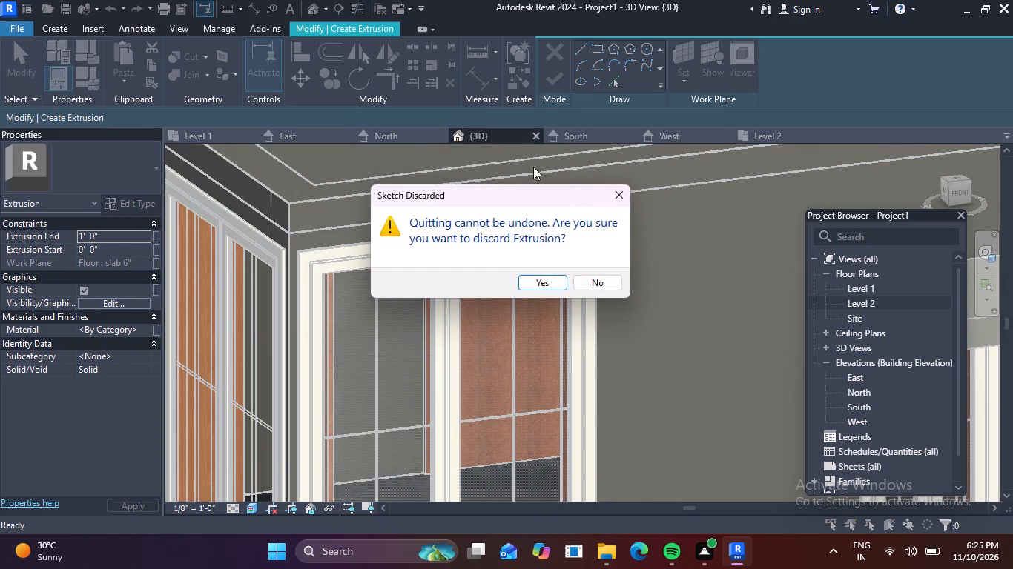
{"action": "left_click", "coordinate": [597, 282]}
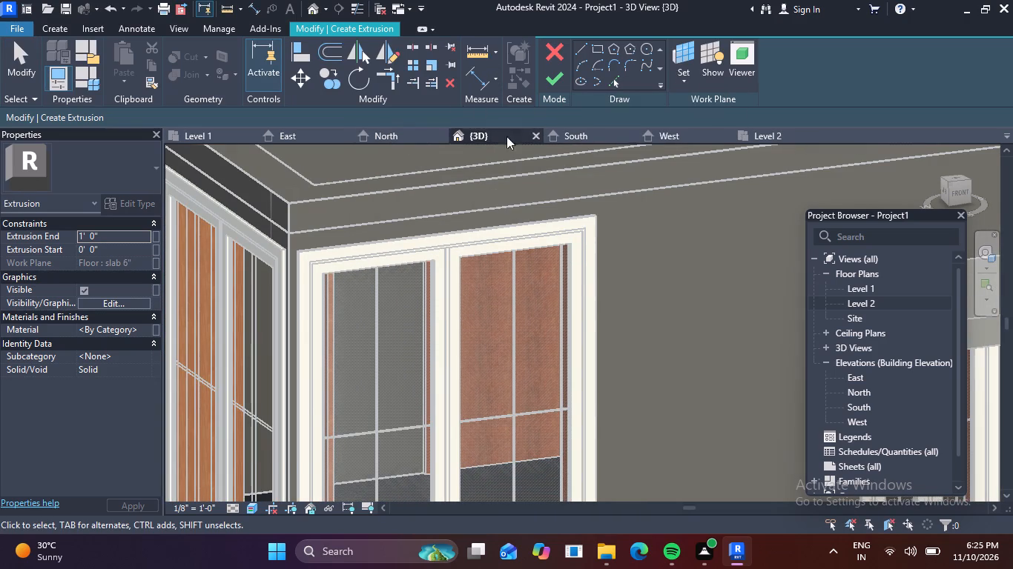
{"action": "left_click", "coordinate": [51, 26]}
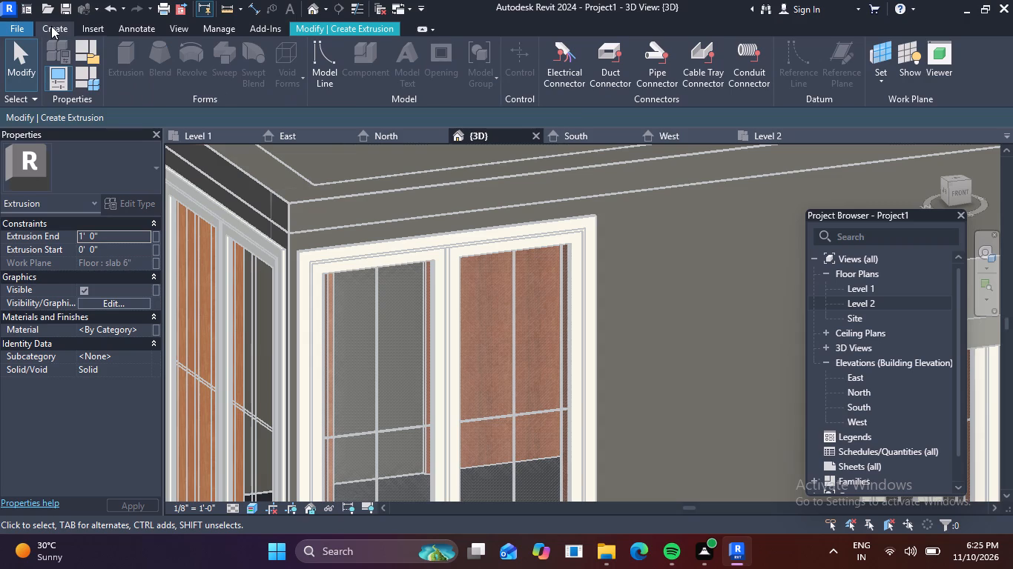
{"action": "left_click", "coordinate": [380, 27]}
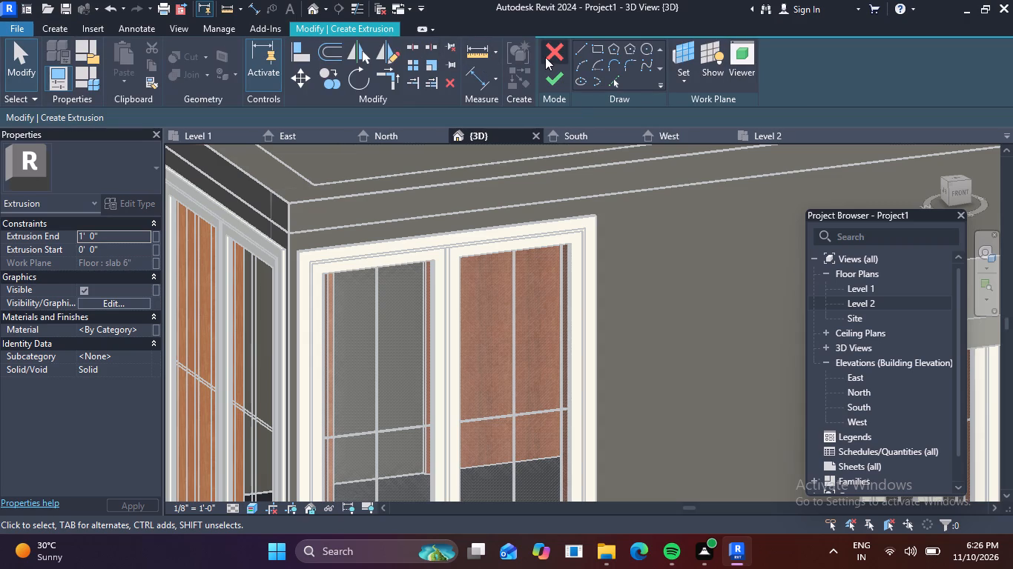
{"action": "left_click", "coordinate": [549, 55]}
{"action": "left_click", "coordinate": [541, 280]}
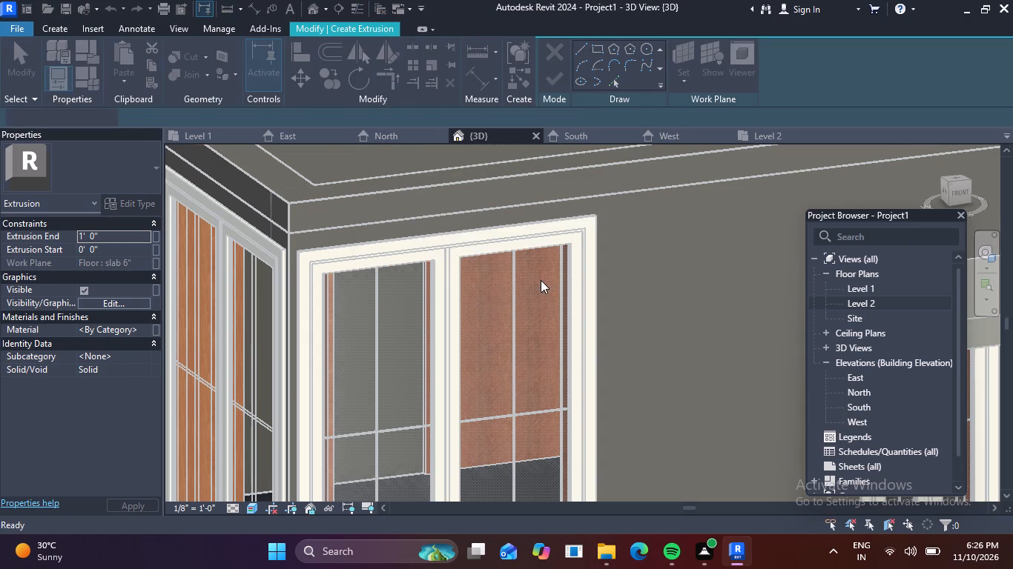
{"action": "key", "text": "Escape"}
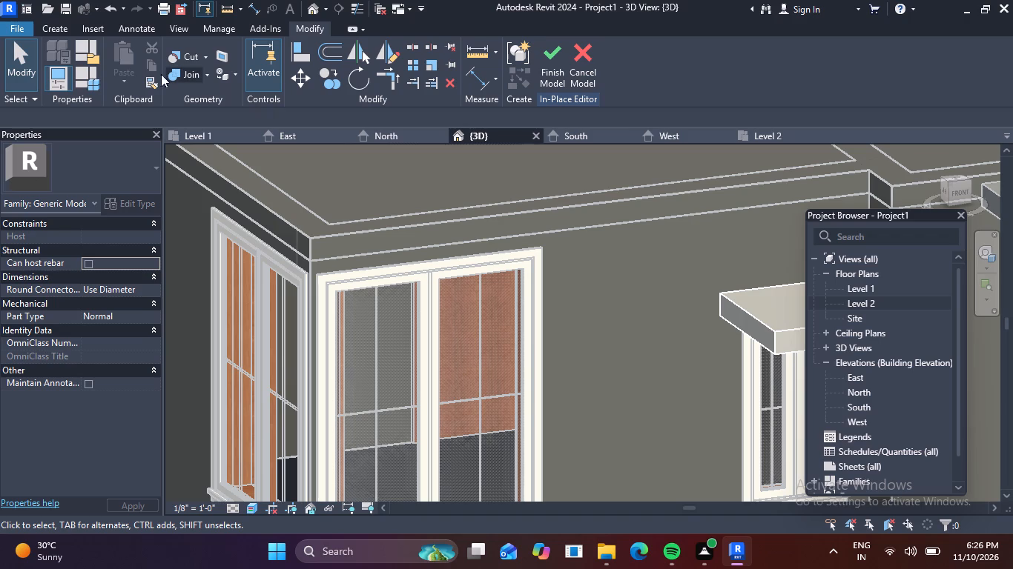
Restart the extrusion and pick the exterior trim face of the wide corner window as its work plane.
{"action": "left_click", "coordinate": [56, 26]}
{"action": "left_click", "coordinate": [139, 59]}
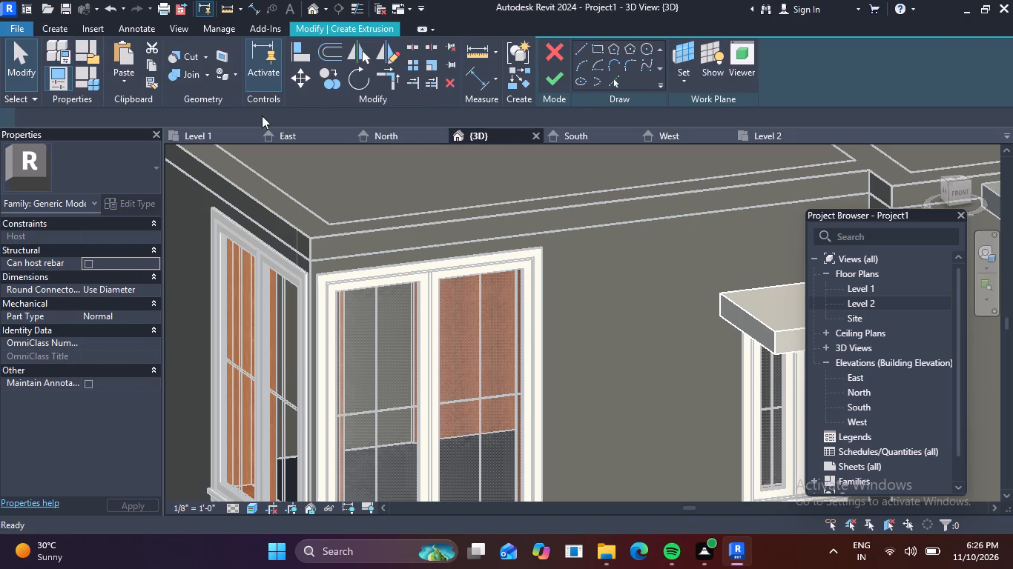
{"action": "left_click", "coordinate": [686, 50]}
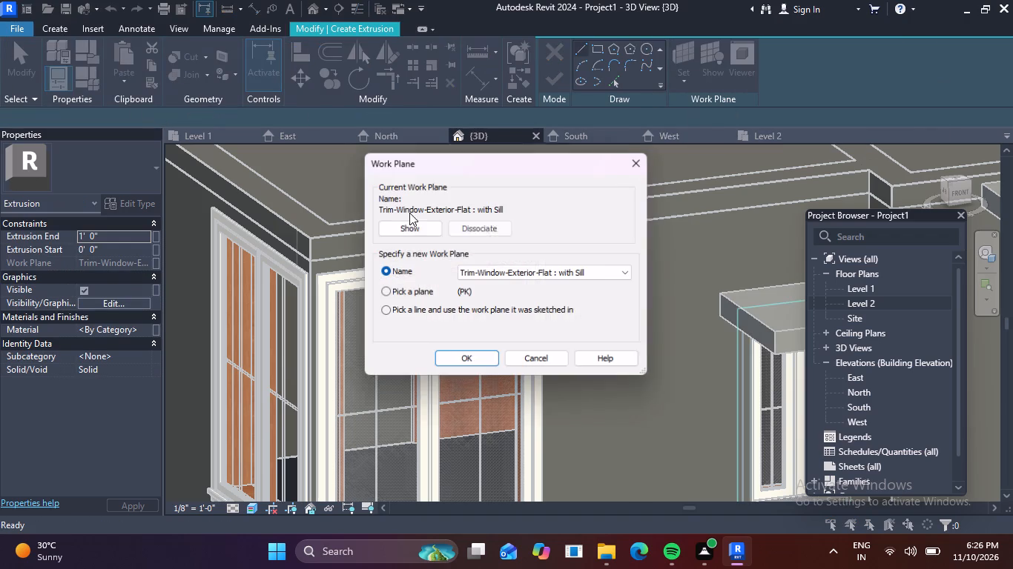
{"action": "left_click", "coordinate": [383, 293]}
{"action": "left_click", "coordinate": [466, 360]}
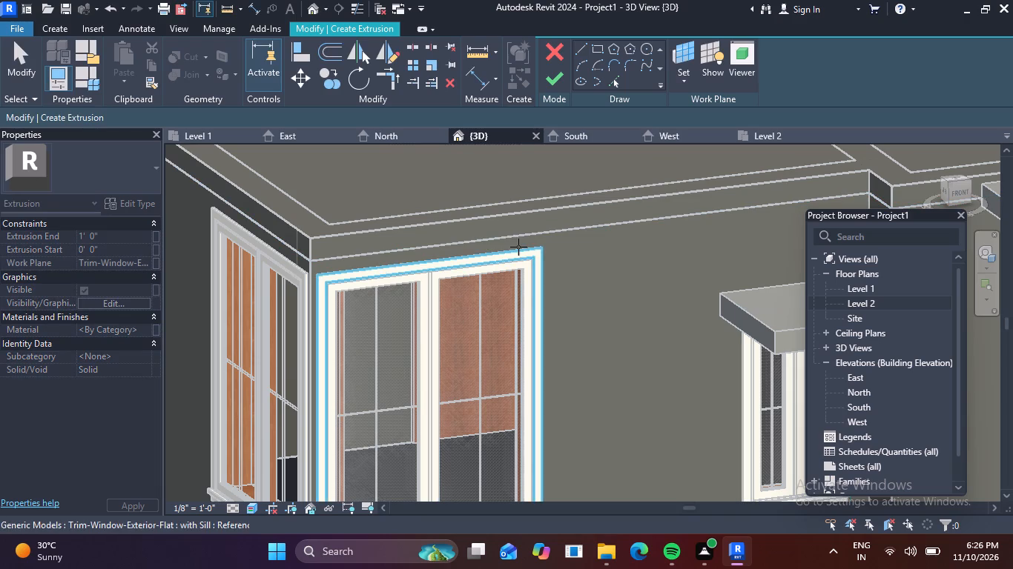
{"action": "left_click", "coordinate": [518, 247]}
Sketch a closed 6" high slab profile above the wide window, from 6" past its far corner to the wall corner.
{"action": "scroll", "coordinate": [378, 267], "scroll_direction": "up", "scroll_amount": 3}
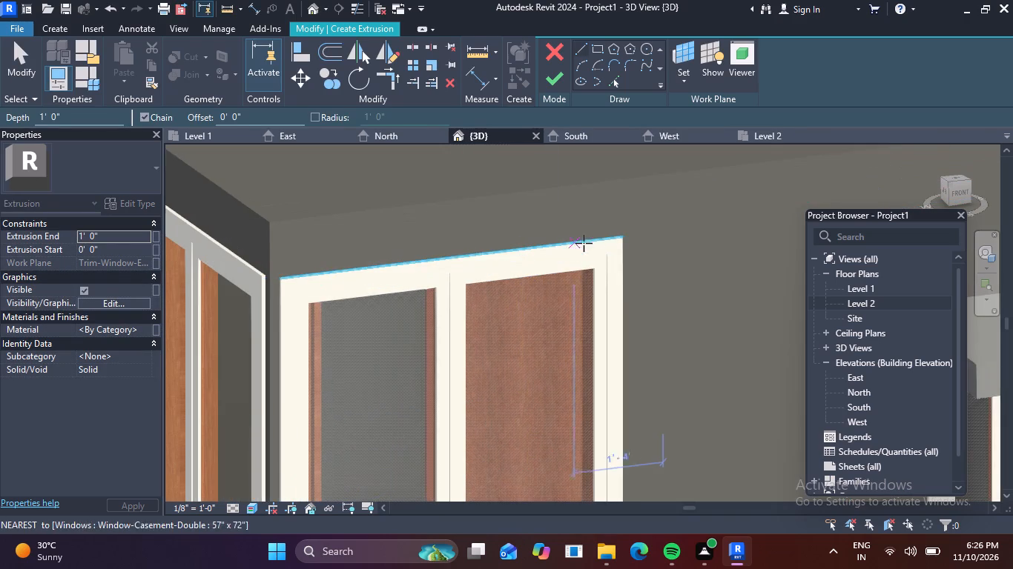
{"action": "left_click", "coordinate": [619, 237]}
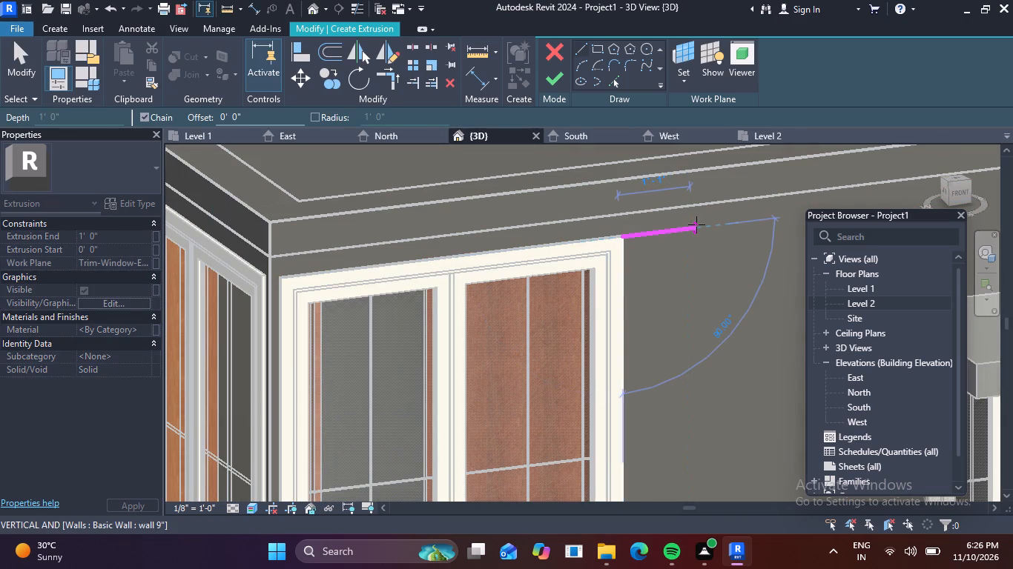
{"action": "type", "text": "6\""}
{"action": "key", "text": "Return"}
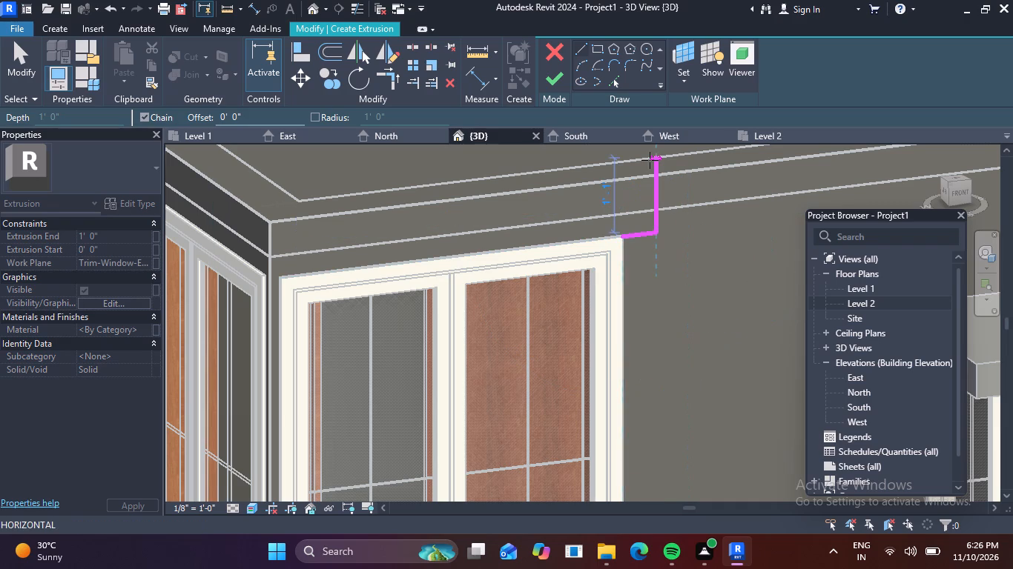
{"action": "type", "text": "6\""}
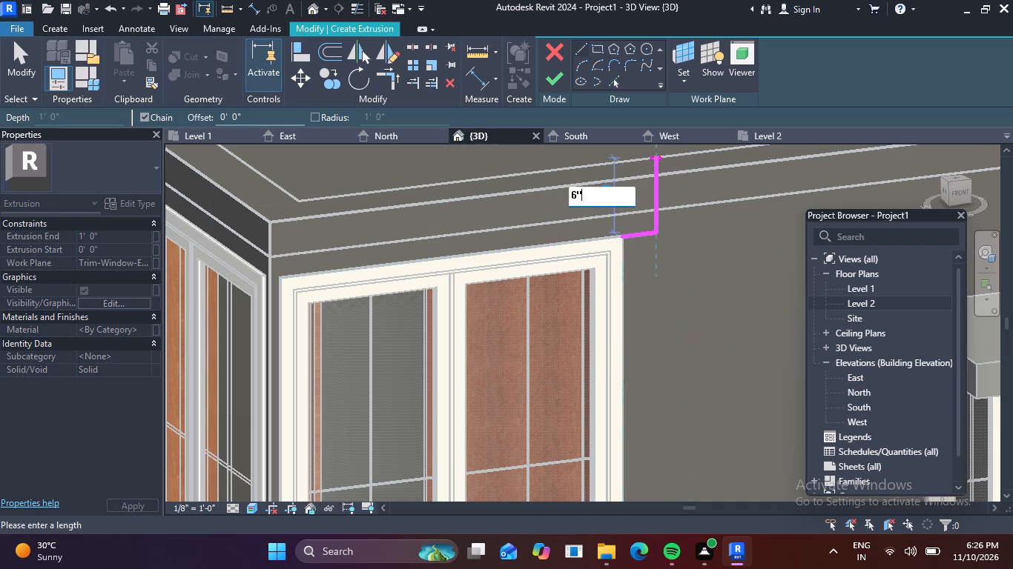
{"action": "key", "text": "Return"}
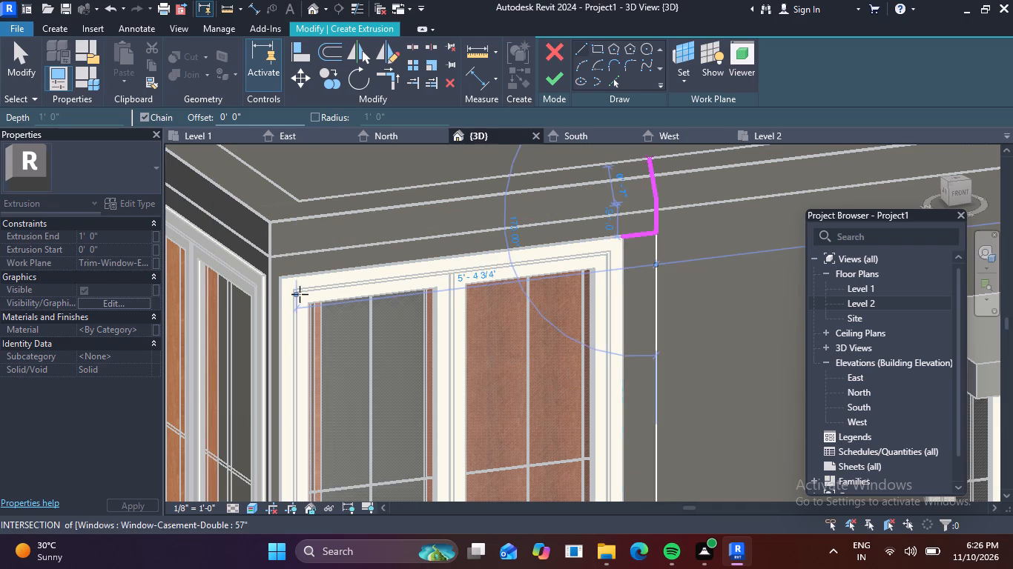
{"action": "left_click", "coordinate": [271, 245]}
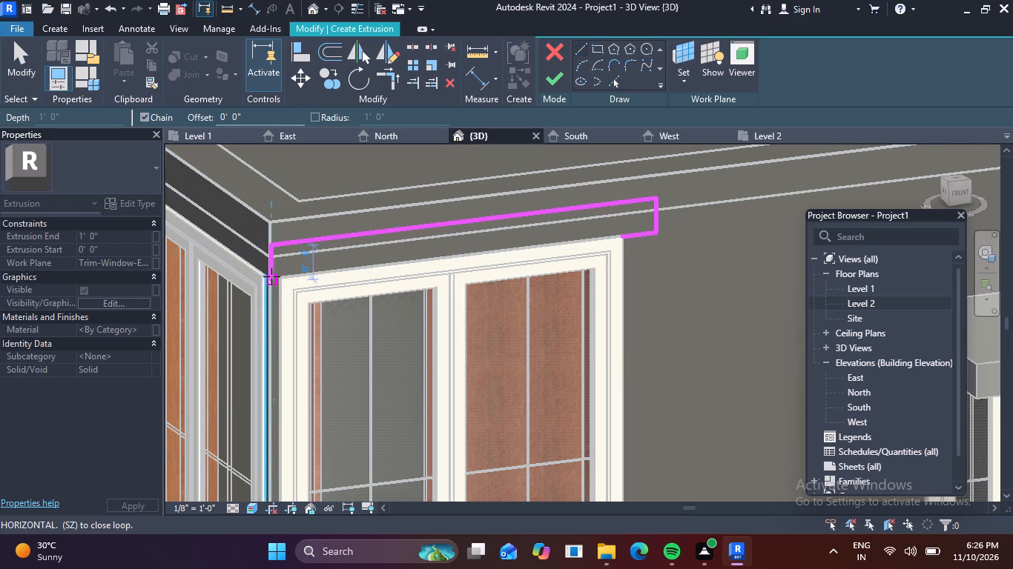
{"action": "key", "text": "6"}
{"action": "key", "text": "shift+quotedbl"}
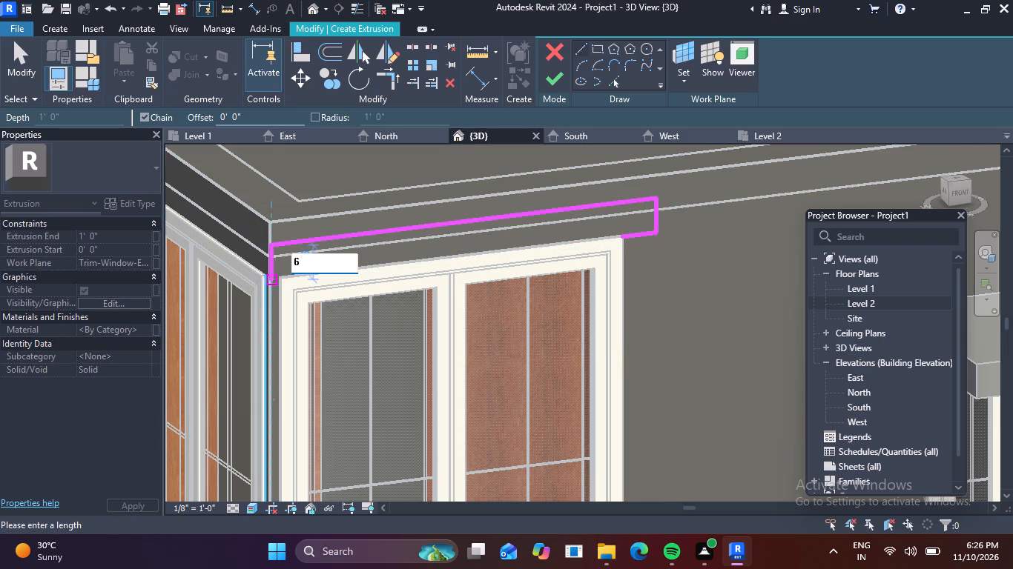
{"action": "key", "text": "Return"}
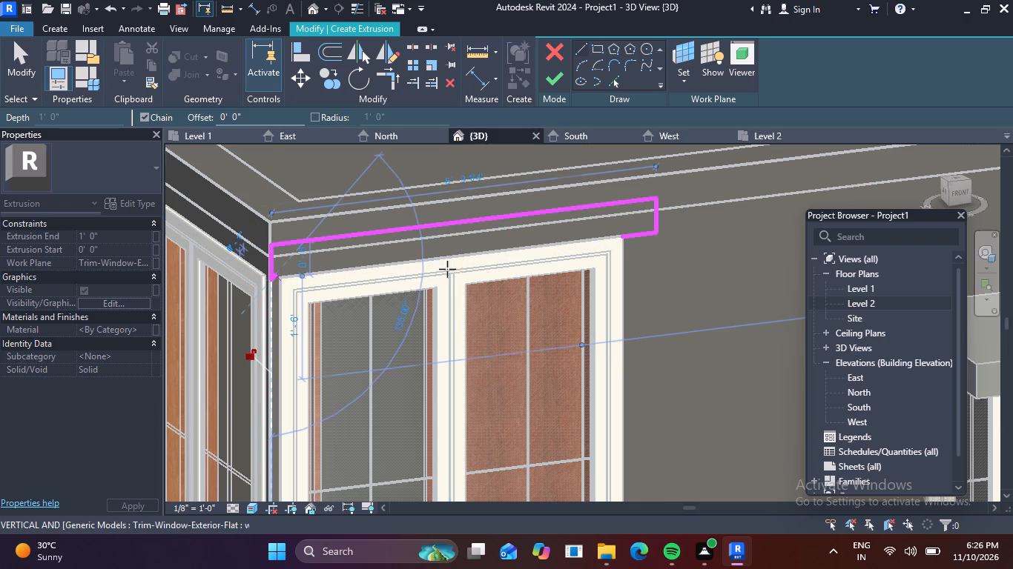
{"action": "left_click", "coordinate": [625, 236]}
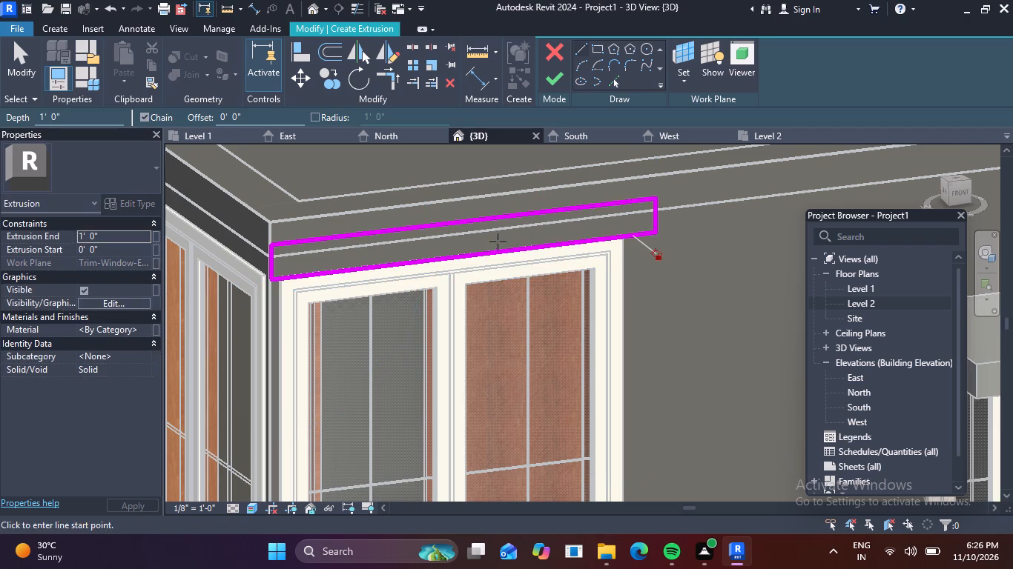
Finish the slab profile sketch and set its Extrusion End to 3'.
{"action": "left_click", "coordinate": [558, 78]}
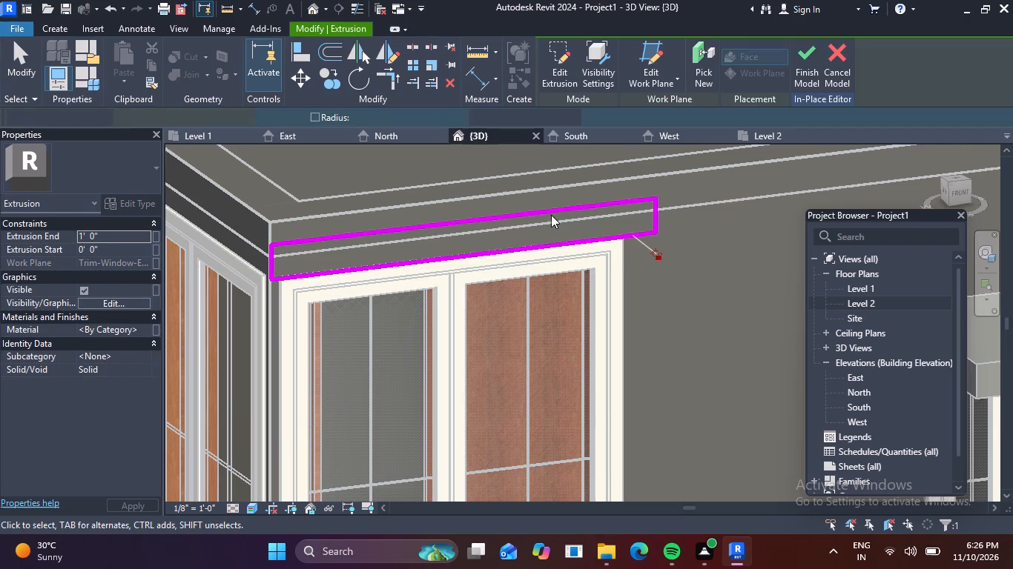
{"action": "left_click", "coordinate": [125, 236]}
{"action": "key", "text": "BackSpace"}
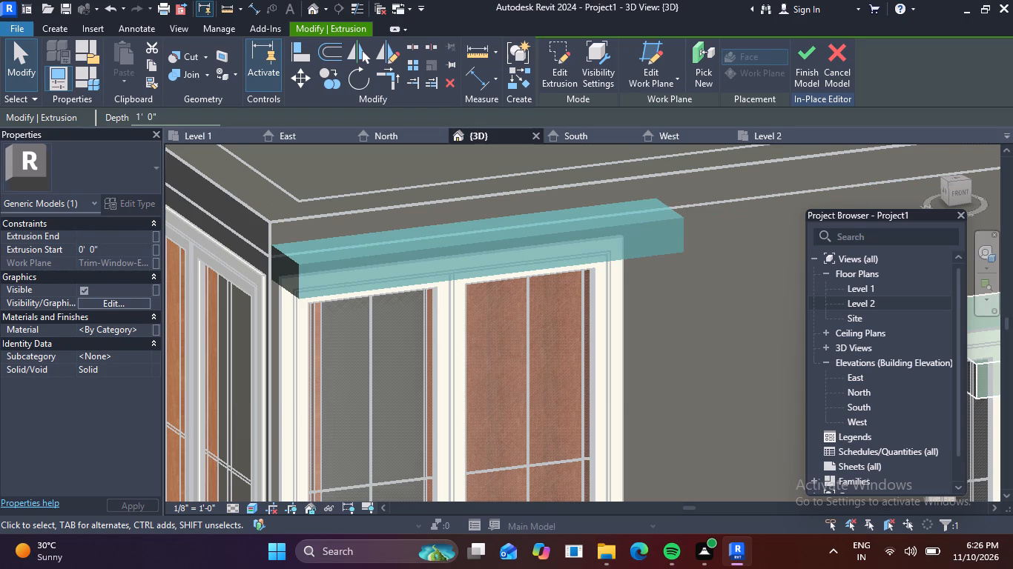
{"action": "type", "text": "3'"}
{"action": "key", "text": "Return"}
{"action": "scroll", "coordinate": [311, 184], "scroll_direction": "down", "scroll_amount": 1}
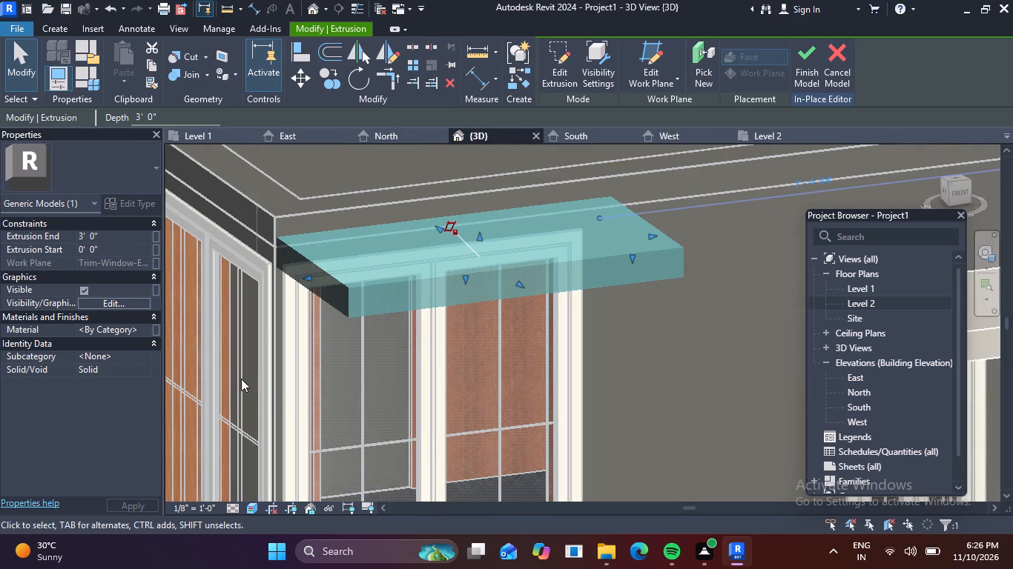
{"action": "middle_click_drag", "start_coordinate": [234, 379], "coordinate": [351, 384]}
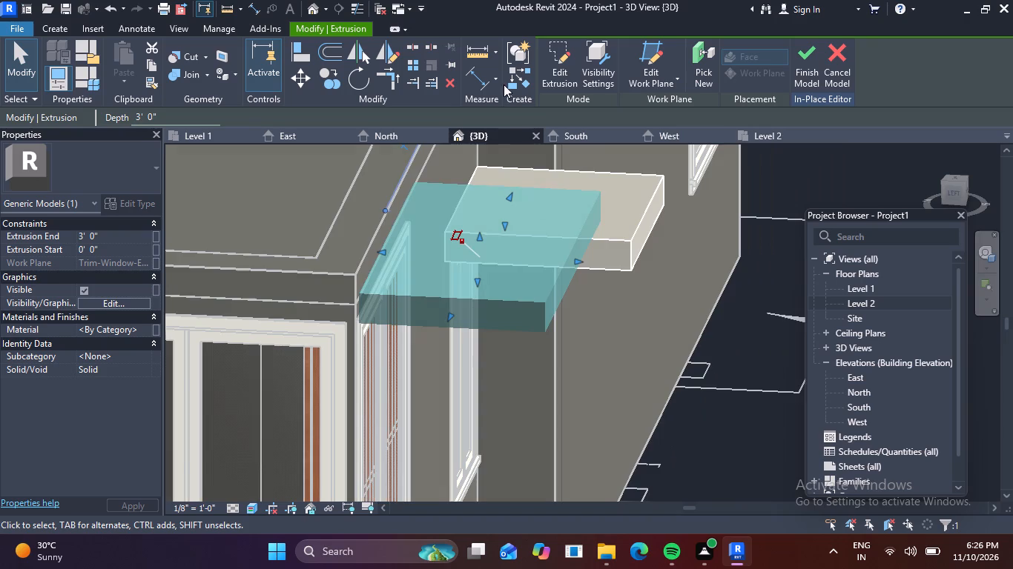
Finish the in-place model and dismiss the save reminder without saving the project.
{"action": "left_click", "coordinate": [802, 59]}
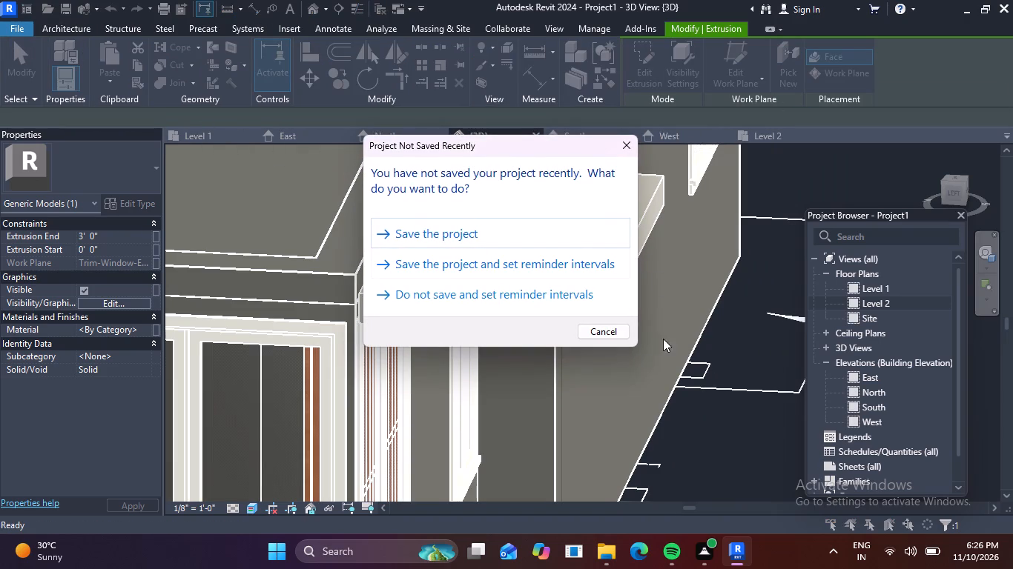
{"action": "left_click", "coordinate": [621, 148]}
Slide the new slab along the wall so that its end meets the wall corner.
{"action": "scroll", "coordinate": [405, 345], "scroll_direction": "up", "scroll_amount": 5}
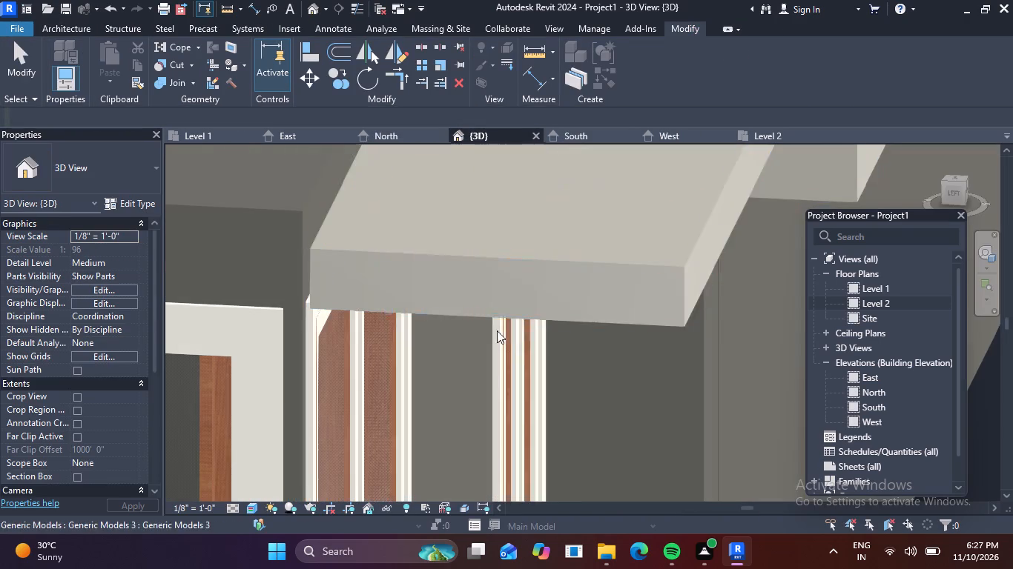
{"action": "middle_click_drag", "start_coordinate": [734, 415], "coordinate": [665, 432], "text": "shift"}
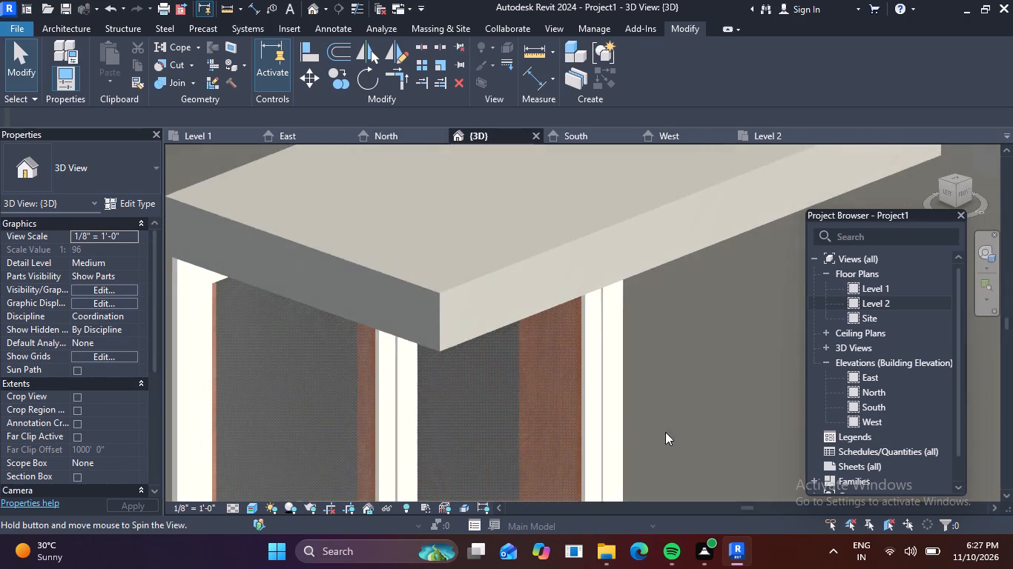
{"action": "middle_click_drag", "start_coordinate": [413, 359], "coordinate": [558, 296]}
{"action": "left_click", "coordinate": [449, 206]}
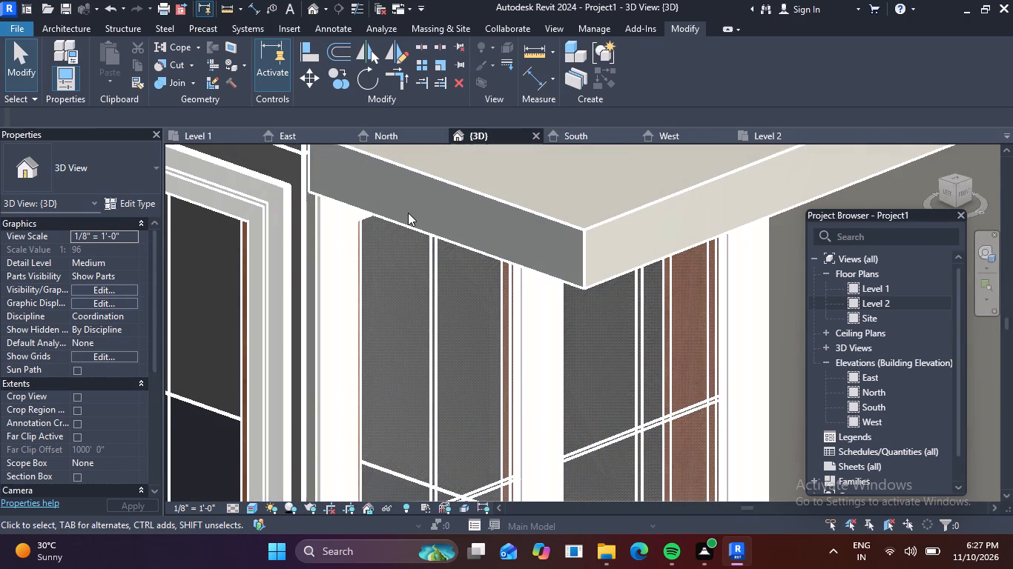
{"action": "middle_click_drag", "start_coordinate": [386, 189], "coordinate": [484, 286]}
{"action": "left_click", "coordinate": [415, 256]}
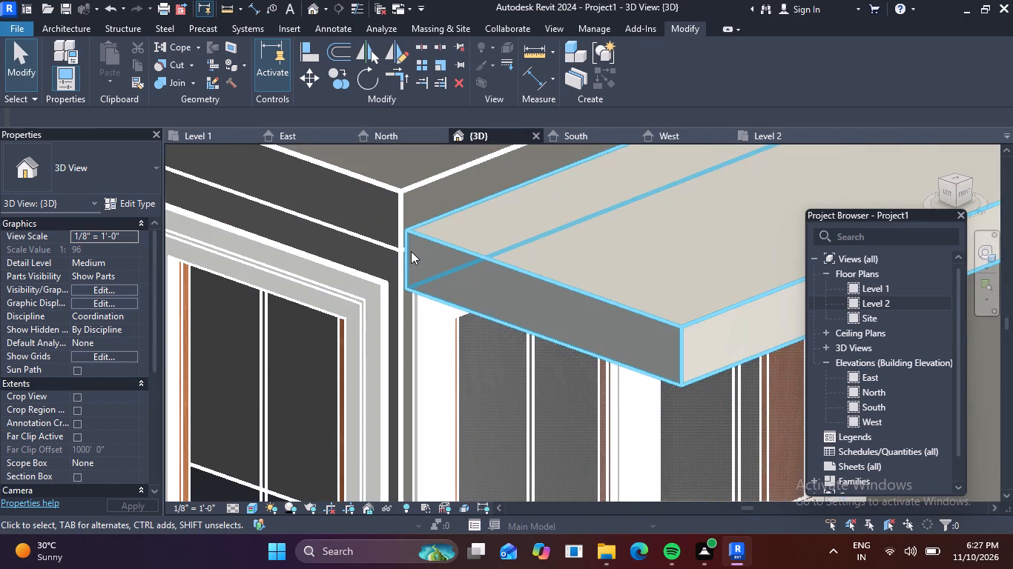
{"action": "left_click_drag", "start_coordinate": [411, 251], "coordinate": [391, 258]}
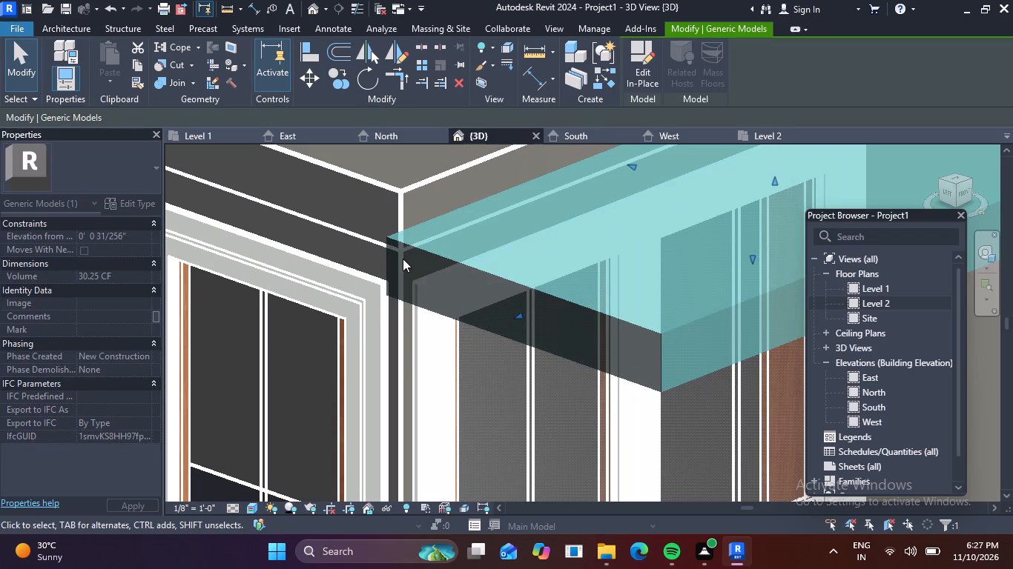
{"action": "scroll", "coordinate": [386, 262], "scroll_direction": "up", "scroll_amount": 3}
{"action": "left_click_drag", "start_coordinate": [402, 262], "coordinate": [423, 251]}
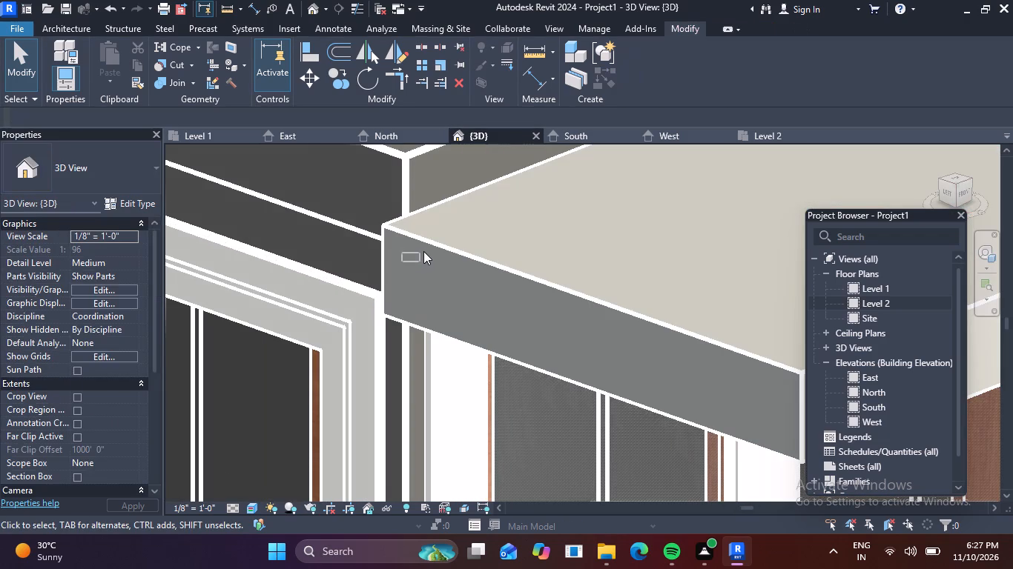
{"action": "left_click_drag", "start_coordinate": [423, 251], "coordinate": [427, 256]}
{"action": "left_click_drag", "start_coordinate": [379, 255], "coordinate": [383, 255]}
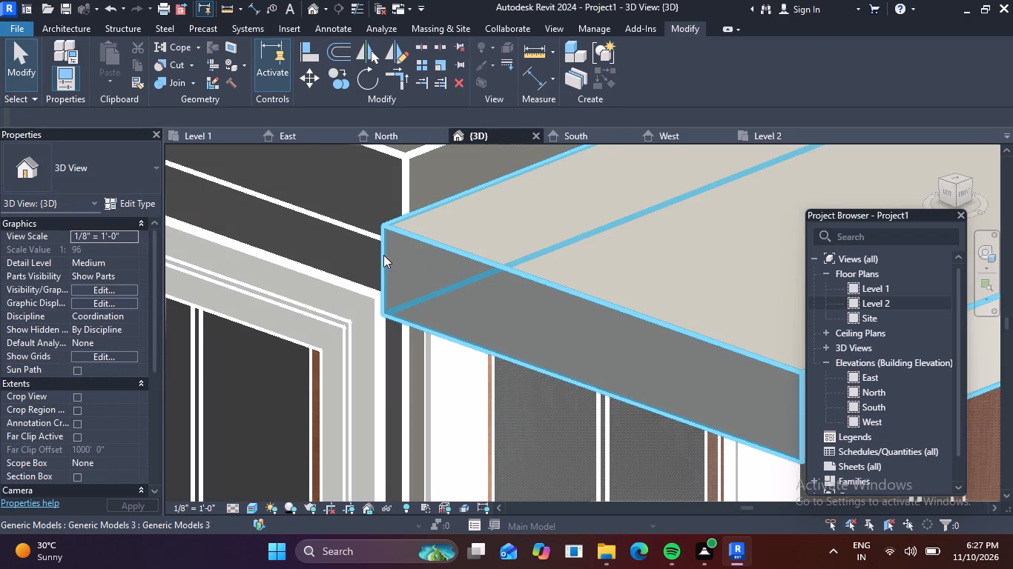
{"action": "left_click_drag", "start_coordinate": [383, 255], "coordinate": [400, 253]}
{"action": "key", "text": "Escape"}
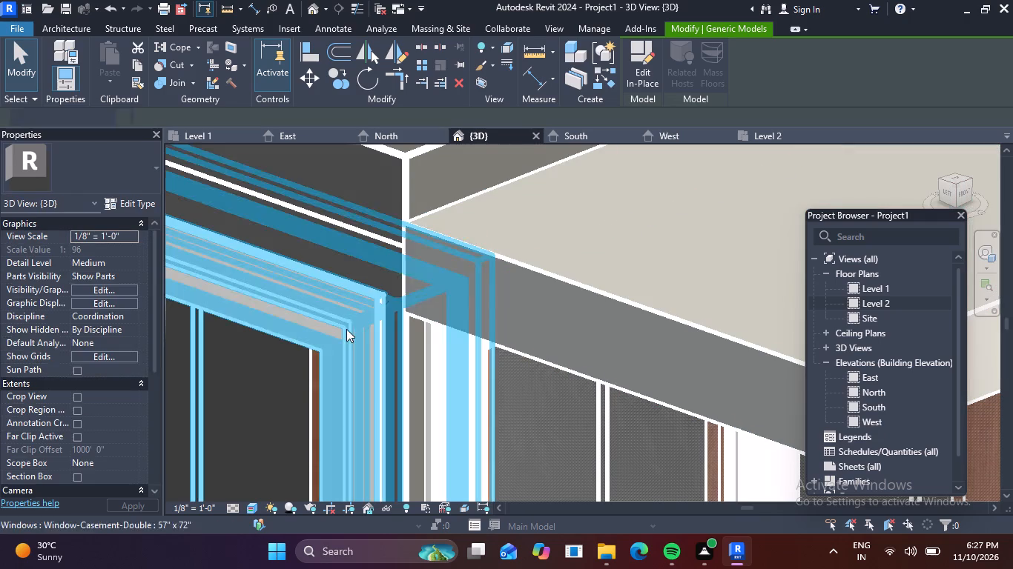
Fine-tune the slab's position at close range so its end face lines up with the wall corner.
{"action": "scroll", "coordinate": [343, 328], "scroll_direction": "down", "scroll_amount": 2, "text": "shift"}
{"action": "middle_click_drag", "start_coordinate": [340, 289], "coordinate": [386, 297], "text": "shift"}
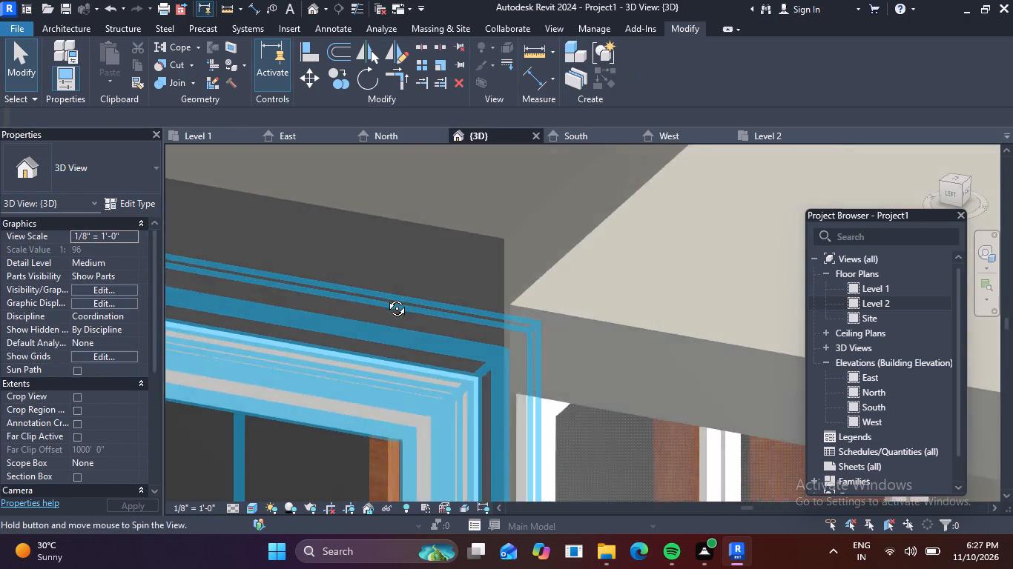
{"action": "middle_click_drag", "start_coordinate": [386, 297], "coordinate": [391, 296], "text": "shift"}
{"action": "middle_click_drag", "start_coordinate": [480, 322], "coordinate": [427, 276]}
{"action": "scroll", "coordinate": [552, 327], "scroll_direction": "up", "scroll_amount": 5}
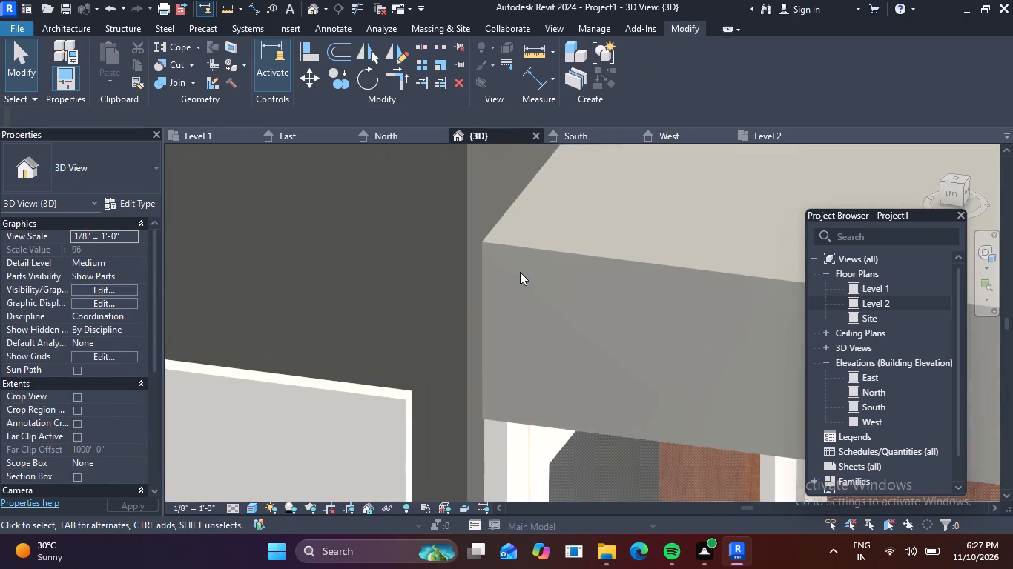
{"action": "left_click_drag", "start_coordinate": [481, 306], "coordinate": [457, 316]}
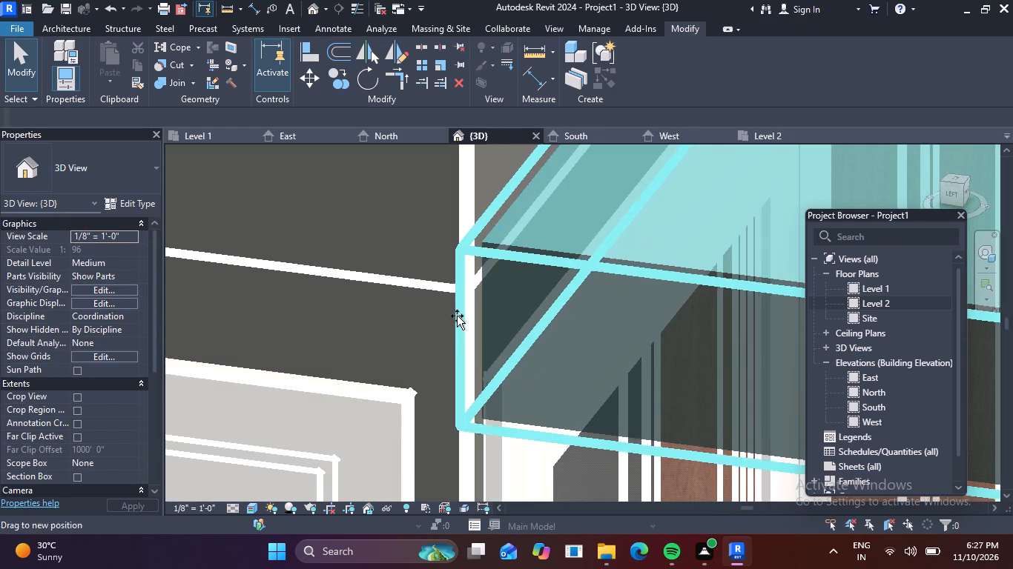
{"action": "left_click_drag", "start_coordinate": [457, 316], "coordinate": [469, 312]}
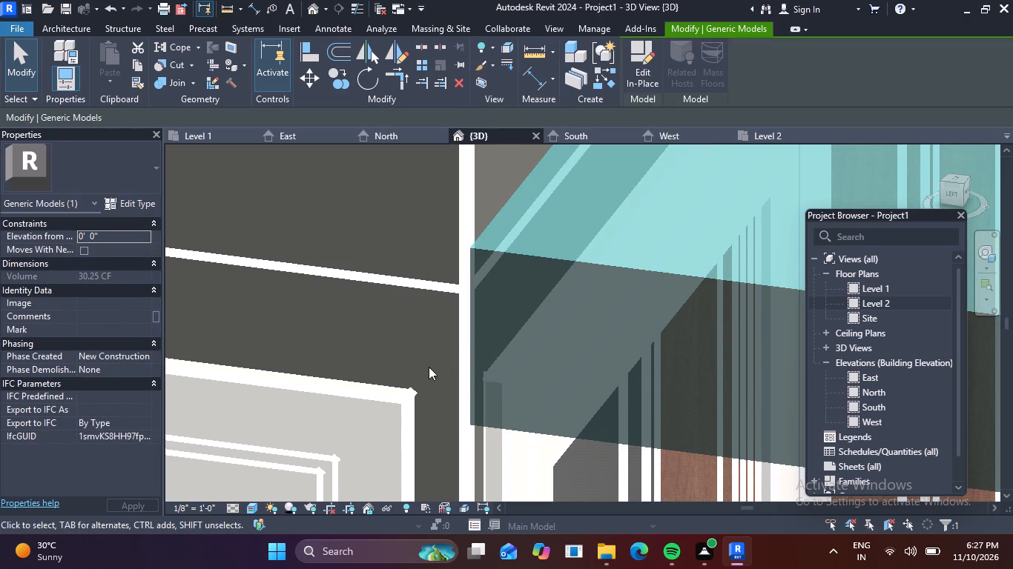
Create a new in-place component in the Generic Models category, accepting the default name, and start an Extrusion for the corner window's slab.
{"action": "scroll", "coordinate": [422, 355], "scroll_direction": "down", "scroll_amount": 12}
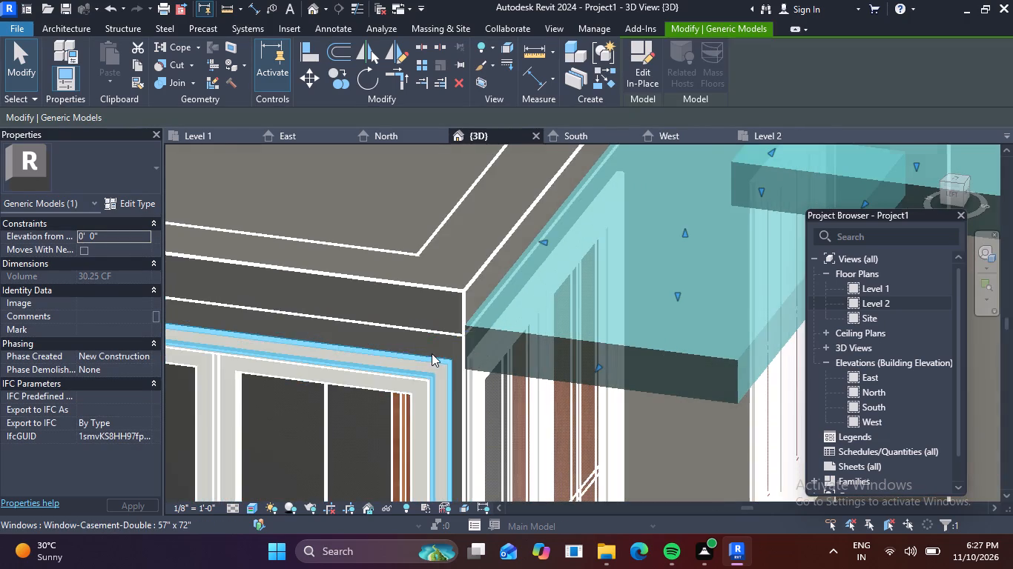
{"action": "scroll", "coordinate": [497, 356], "scroll_direction": "down", "scroll_amount": 2}
{"action": "middle_click_drag", "start_coordinate": [523, 362], "coordinate": [536, 362]}
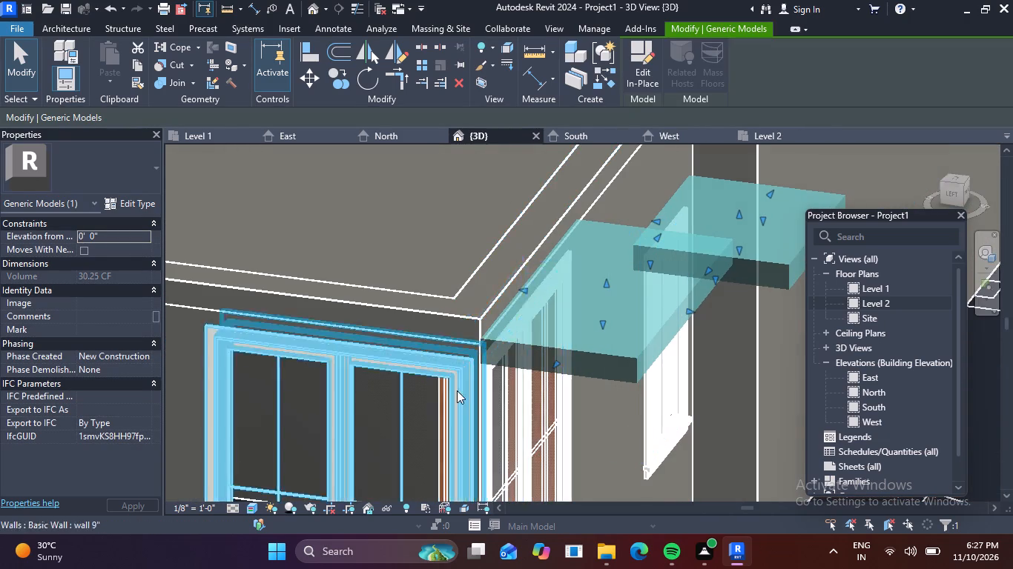
{"action": "middle_click_drag", "start_coordinate": [420, 382], "coordinate": [456, 379], "text": "shift"}
{"action": "middle_click_drag", "start_coordinate": [518, 357], "coordinate": [375, 251]}
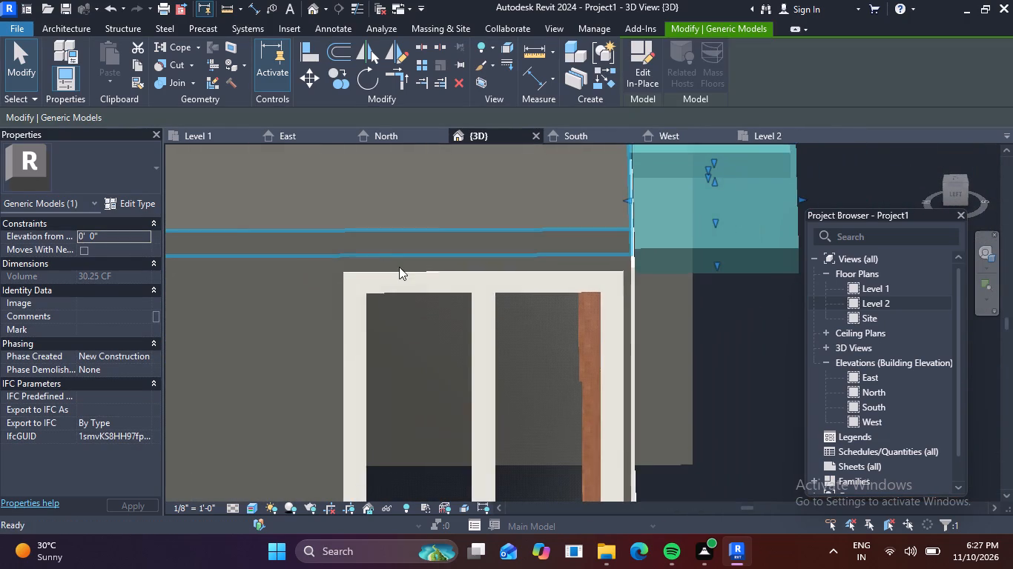
{"action": "scroll", "coordinate": [628, 274], "scroll_direction": "up", "scroll_amount": 5}
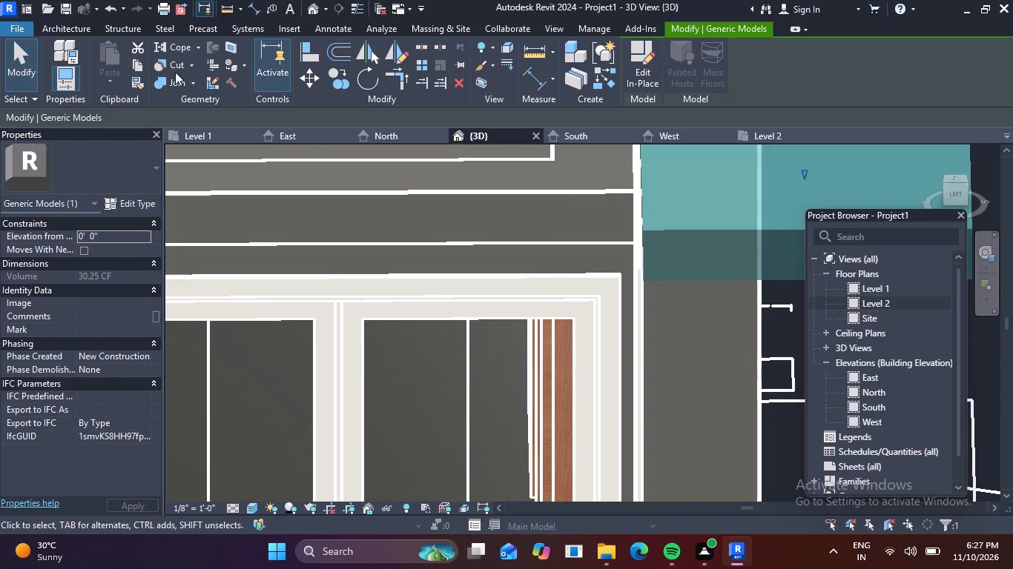
{"action": "left_click", "coordinate": [68, 29]}
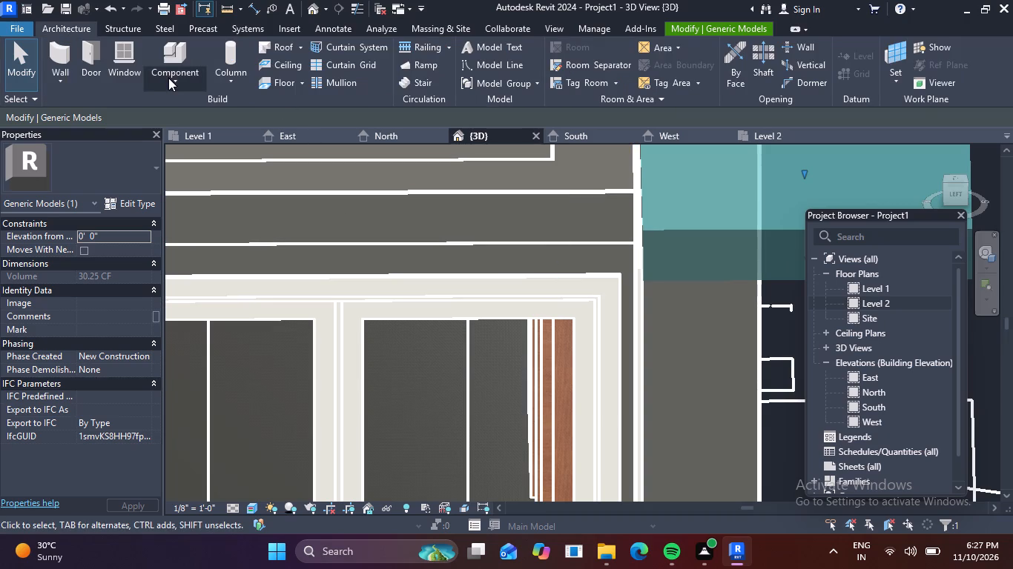
{"action": "left_click", "coordinate": [176, 79]}
{"action": "left_click", "coordinate": [211, 142]}
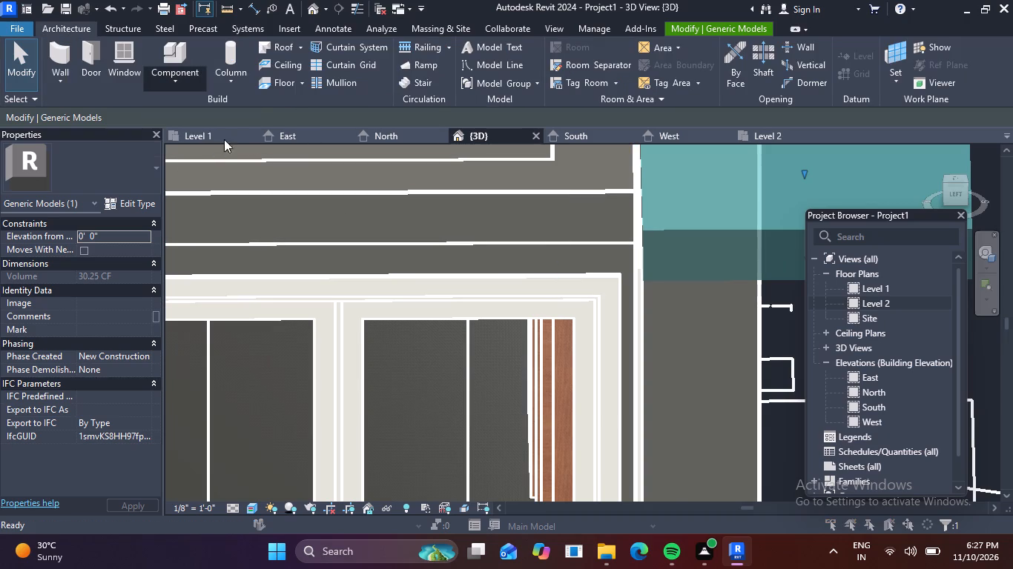
{"action": "scroll", "coordinate": [489, 226], "scroll_direction": "down", "scroll_amount": 5}
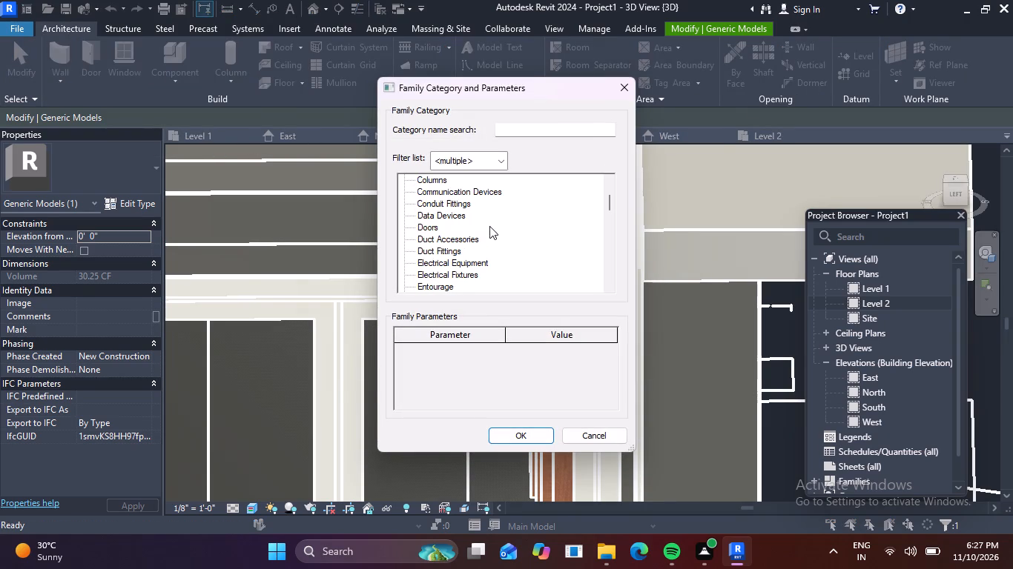
{"action": "scroll", "coordinate": [489, 226], "scroll_direction": "down", "scroll_amount": 9}
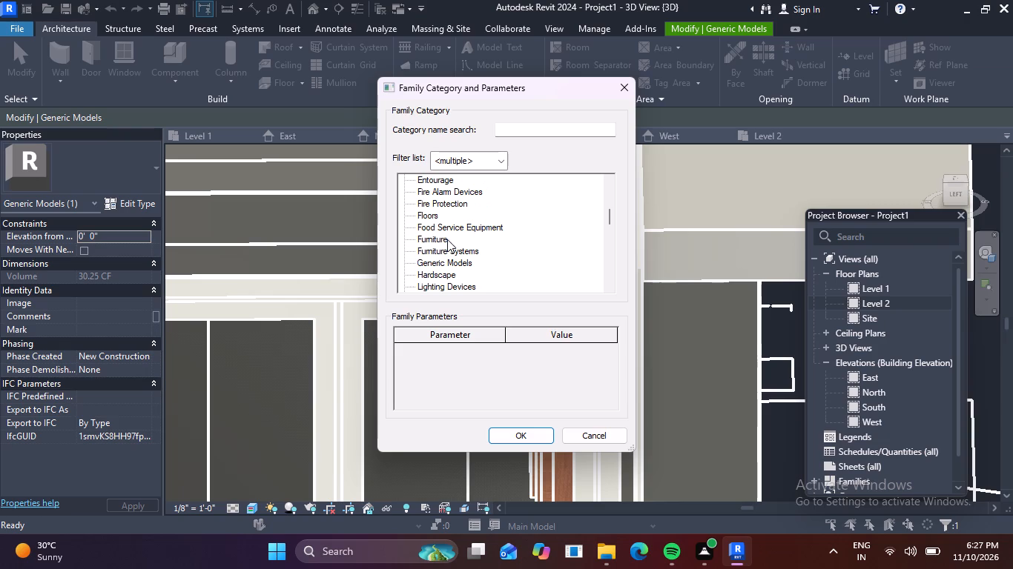
{"action": "scroll", "coordinate": [447, 237], "scroll_direction": "down", "scroll_amount": 2}
{"action": "scroll", "coordinate": [444, 239], "scroll_direction": "up", "scroll_amount": 5}
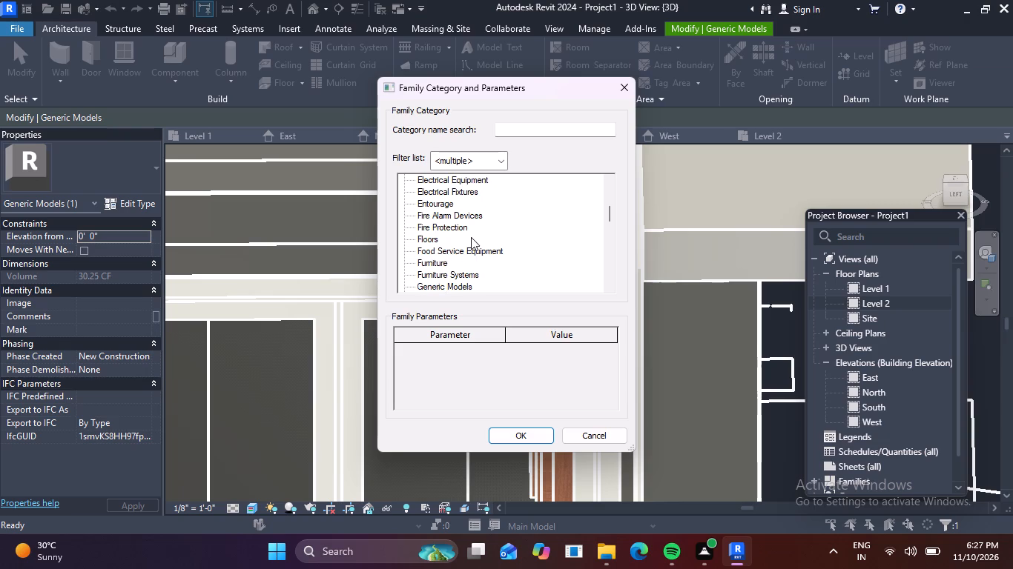
{"action": "scroll", "coordinate": [471, 237], "scroll_direction": "up", "scroll_amount": 14}
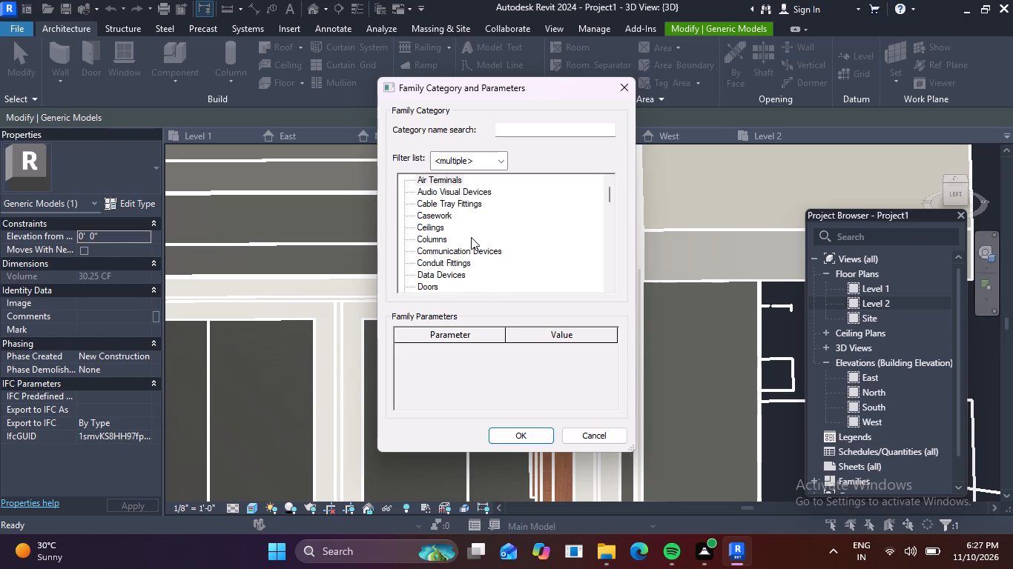
{"action": "scroll", "coordinate": [471, 237], "scroll_direction": "down", "scroll_amount": 12}
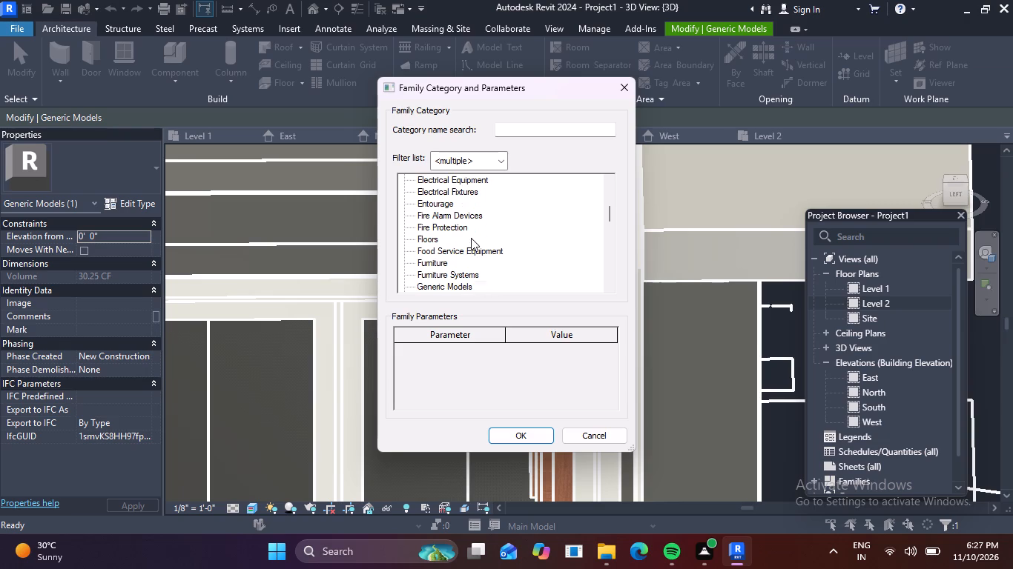
{"action": "scroll", "coordinate": [472, 242], "scroll_direction": "down", "scroll_amount": 4}
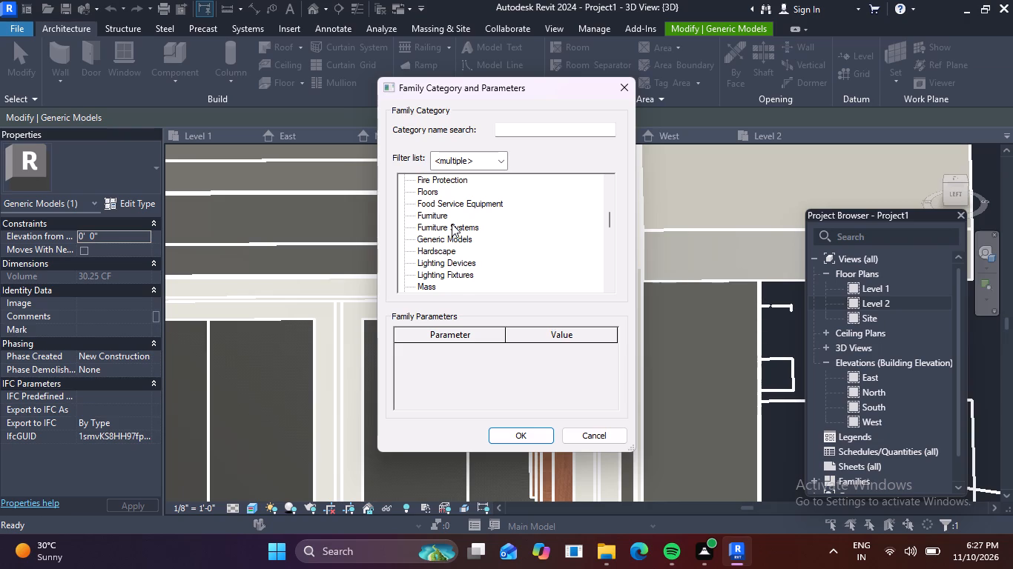
{"action": "scroll", "coordinate": [452, 224], "scroll_direction": "down", "scroll_amount": 2}
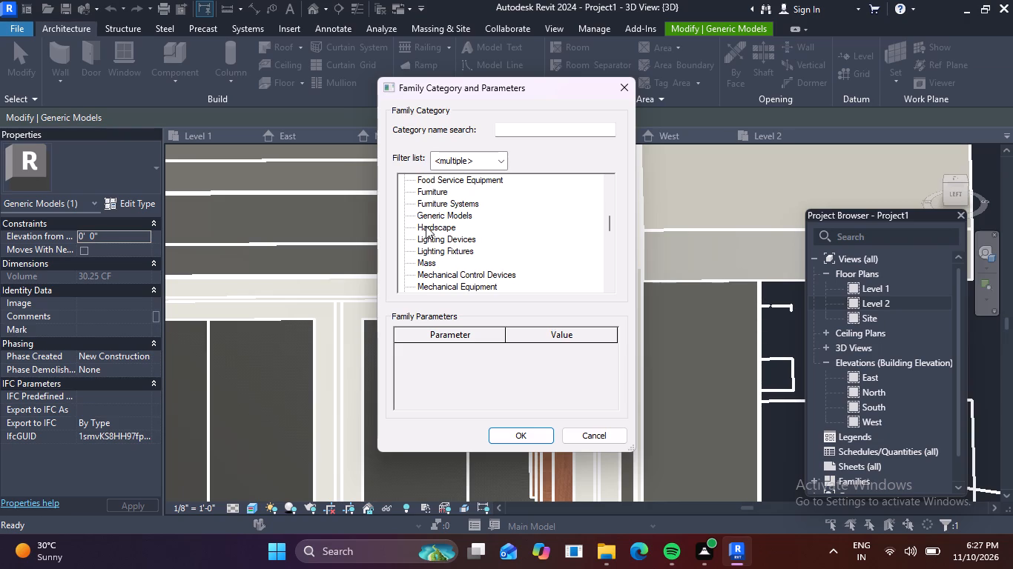
{"action": "left_click", "coordinate": [455, 210]}
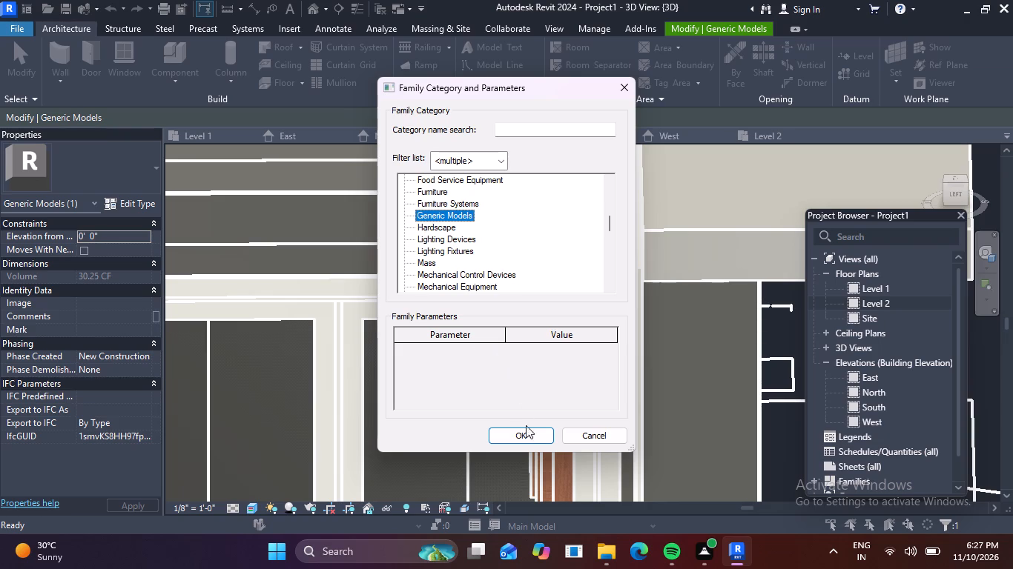
{"action": "left_click", "coordinate": [530, 436]}
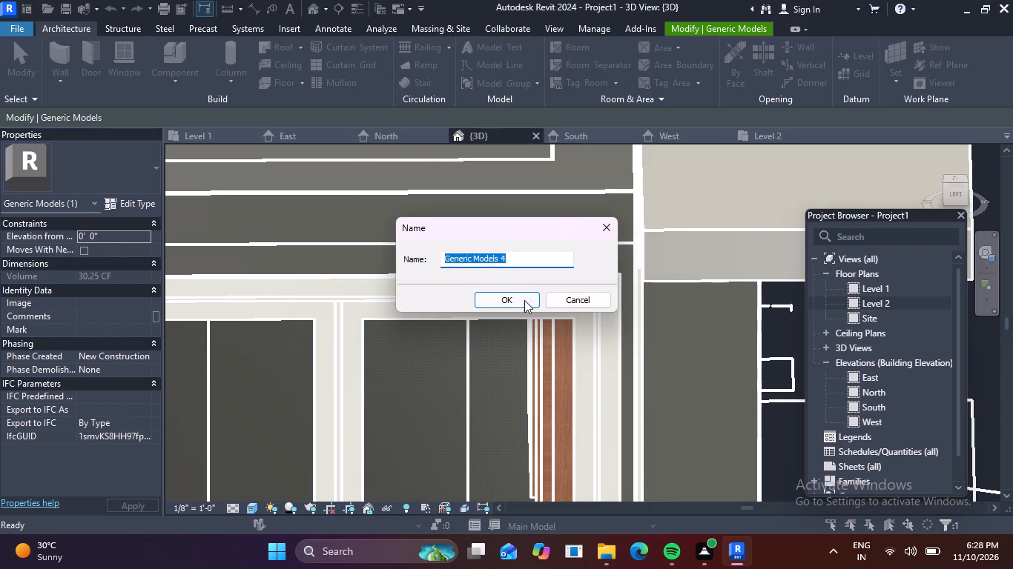
{"action": "left_click", "coordinate": [524, 300]}
{"action": "left_click", "coordinate": [126, 60]}
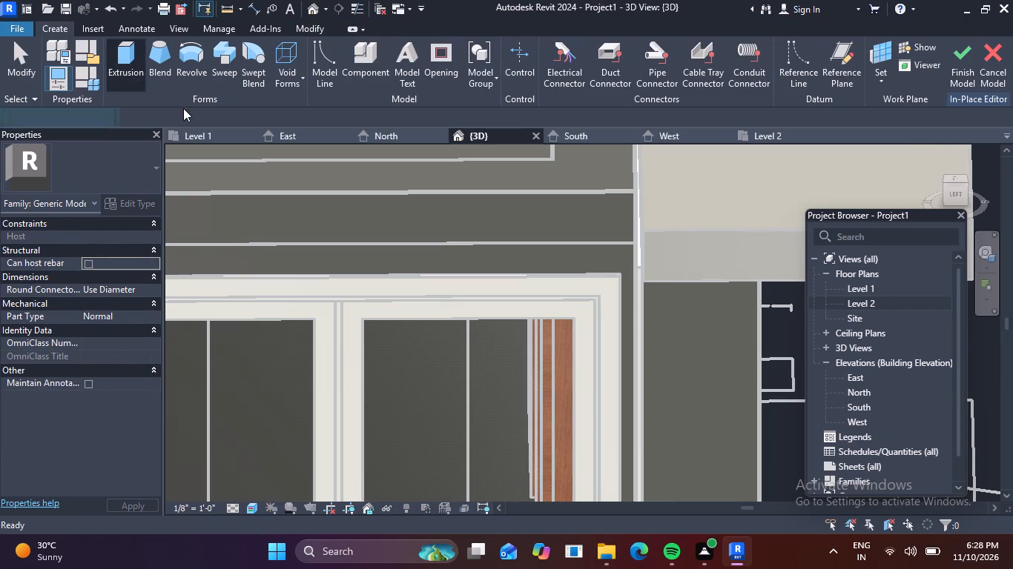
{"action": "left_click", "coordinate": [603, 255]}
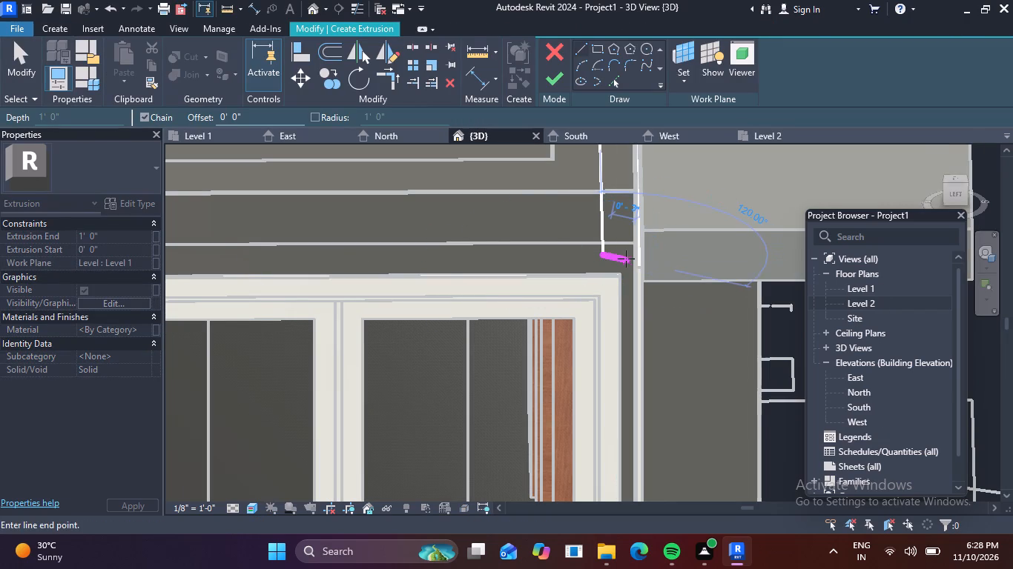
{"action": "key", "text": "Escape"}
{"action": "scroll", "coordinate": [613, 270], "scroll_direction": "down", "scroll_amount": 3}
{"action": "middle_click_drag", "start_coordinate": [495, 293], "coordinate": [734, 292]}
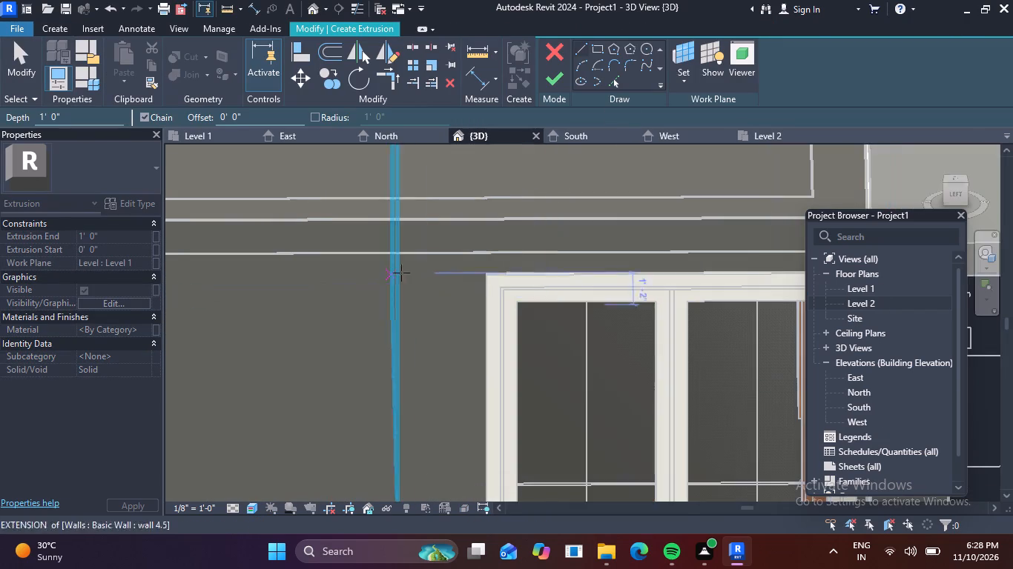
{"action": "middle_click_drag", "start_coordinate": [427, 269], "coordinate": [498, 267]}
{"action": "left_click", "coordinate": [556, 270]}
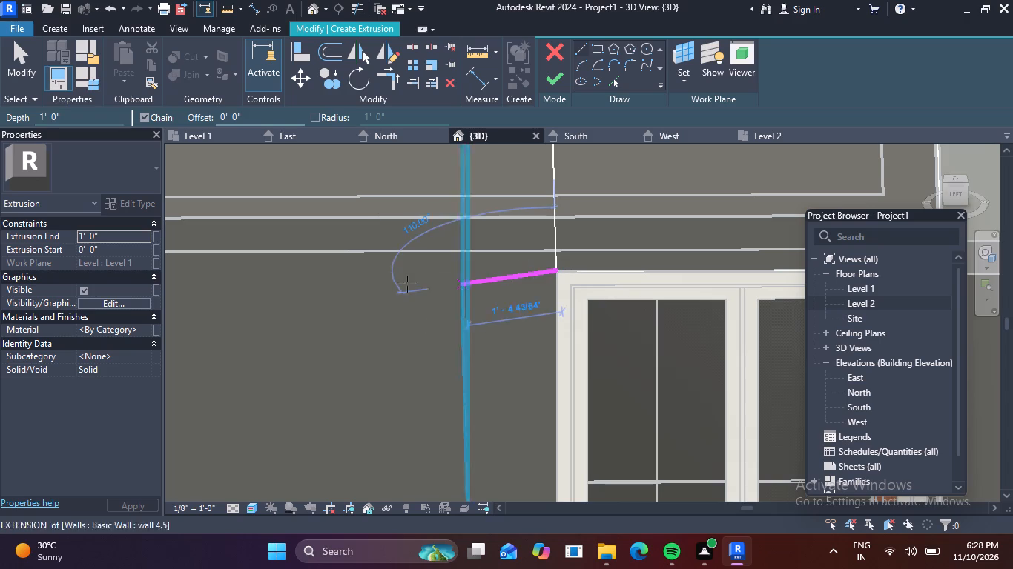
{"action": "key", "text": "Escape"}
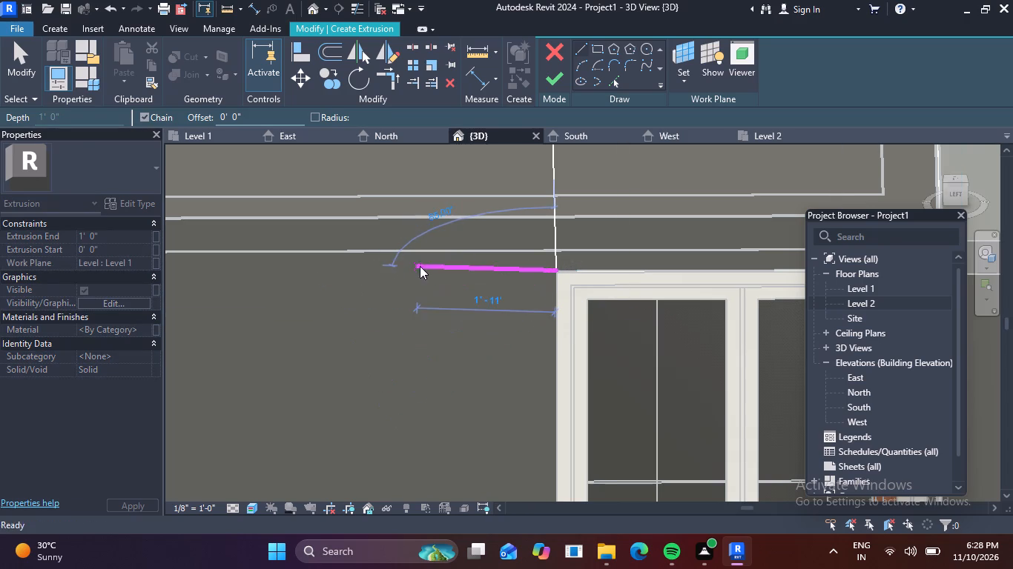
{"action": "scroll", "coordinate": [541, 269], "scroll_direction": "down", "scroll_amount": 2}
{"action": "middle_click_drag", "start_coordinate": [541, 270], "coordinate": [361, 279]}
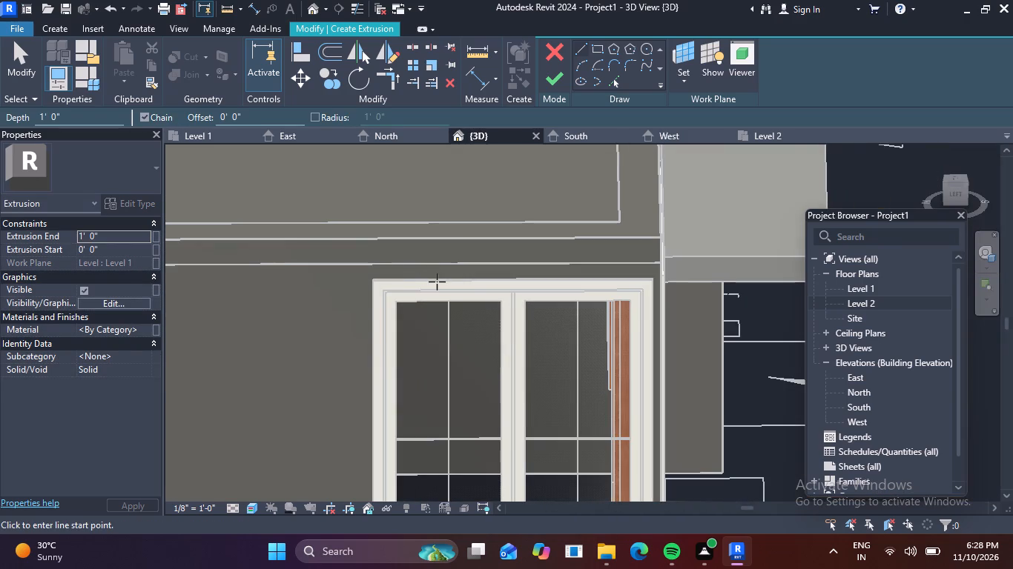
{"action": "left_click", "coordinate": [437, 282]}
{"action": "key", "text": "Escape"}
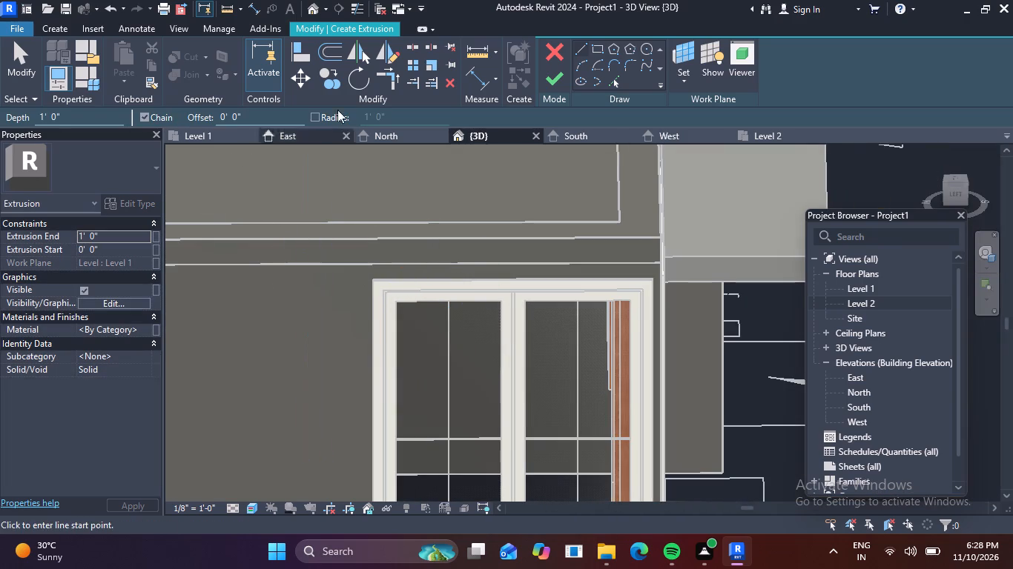
Set the extrusion's work plane with Pick a plane, using the reference at the head of the double casement corner window.
{"action": "left_click", "coordinate": [689, 51]}
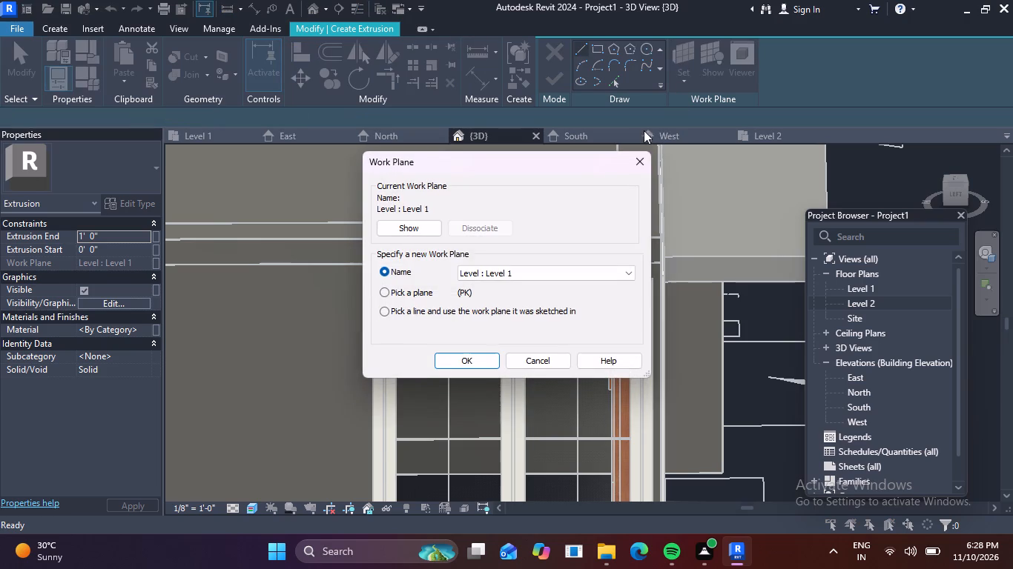
{"action": "left_click", "coordinate": [388, 291]}
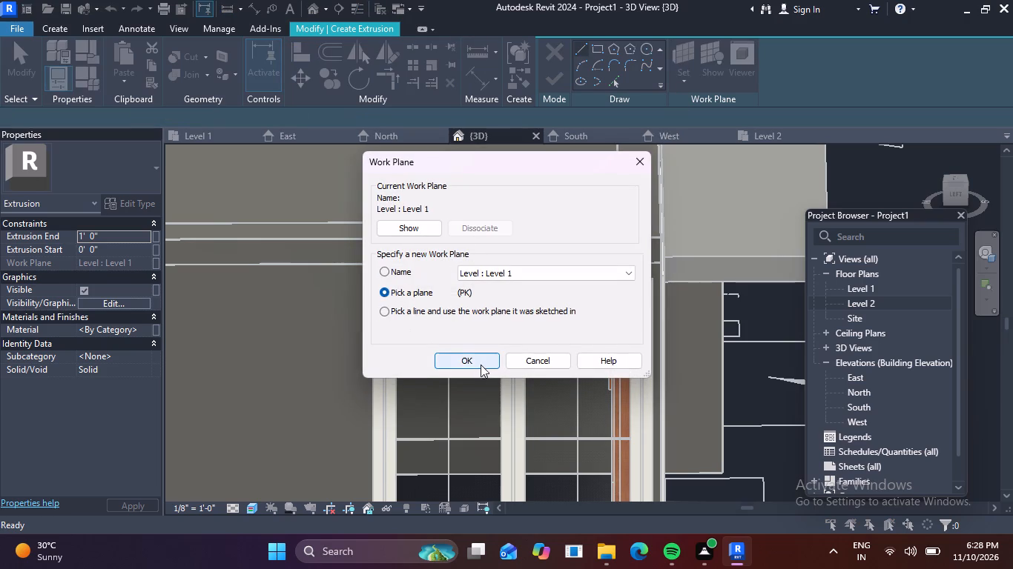
{"action": "left_click", "coordinate": [478, 364]}
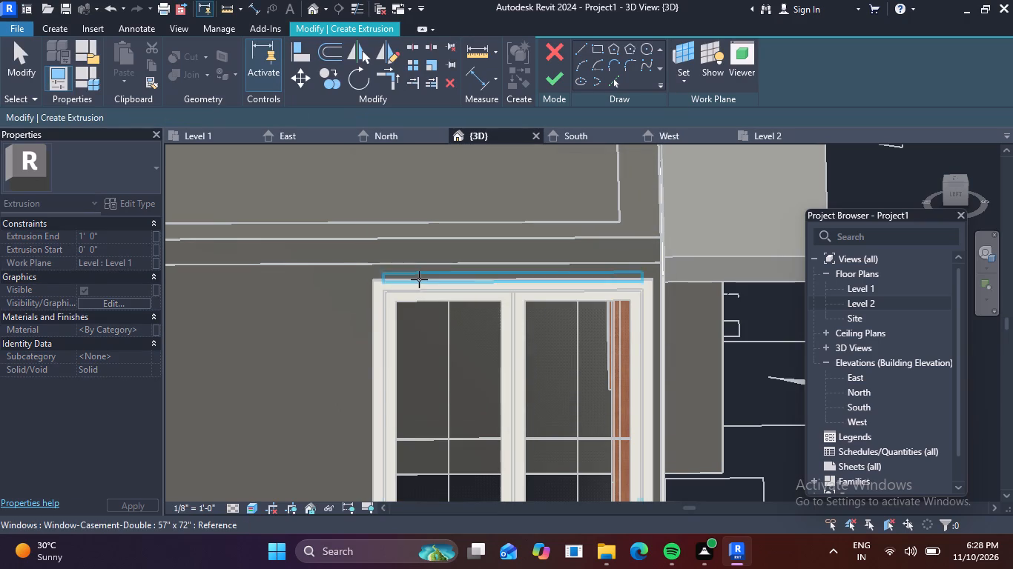
{"action": "left_click", "coordinate": [415, 280]}
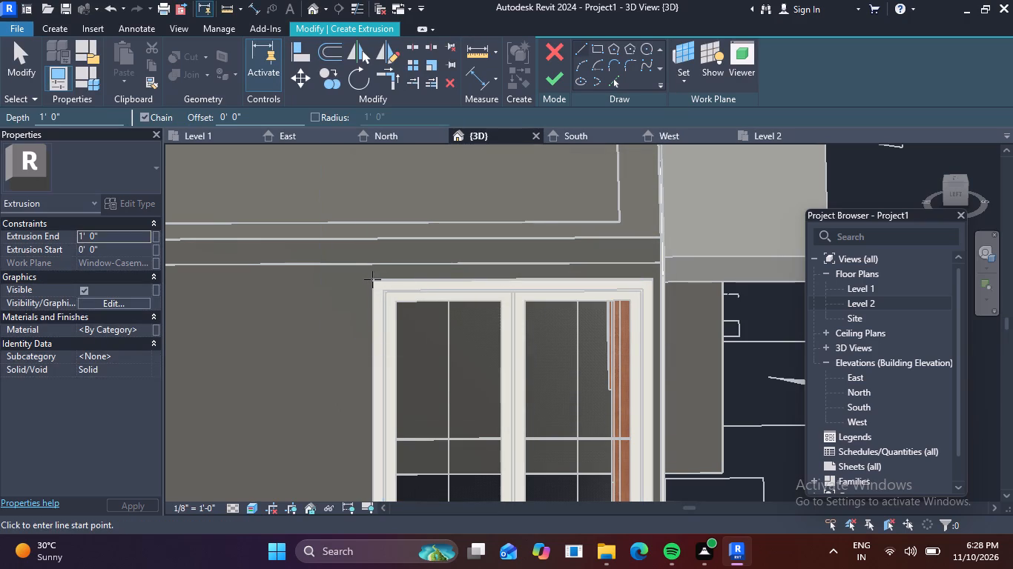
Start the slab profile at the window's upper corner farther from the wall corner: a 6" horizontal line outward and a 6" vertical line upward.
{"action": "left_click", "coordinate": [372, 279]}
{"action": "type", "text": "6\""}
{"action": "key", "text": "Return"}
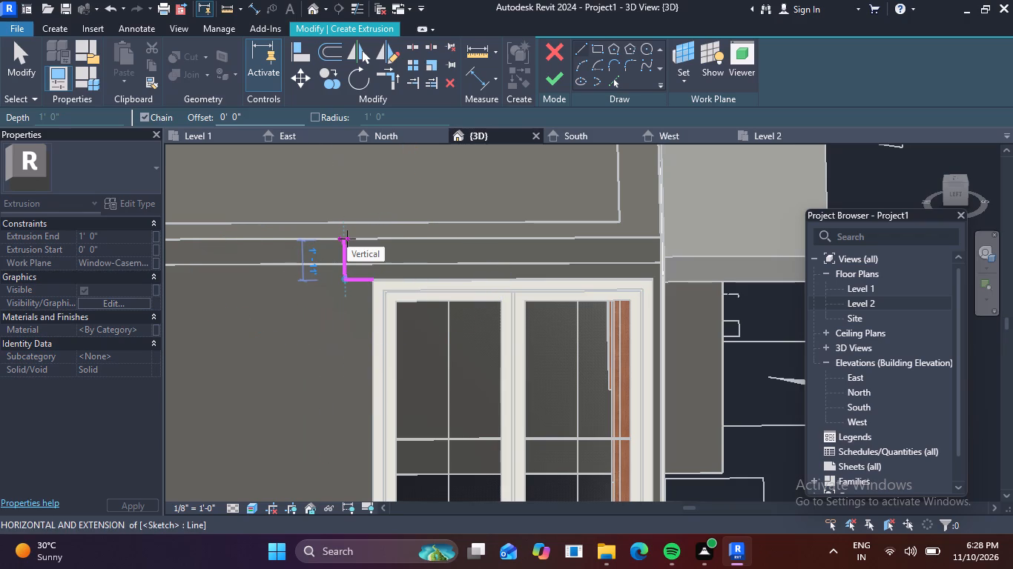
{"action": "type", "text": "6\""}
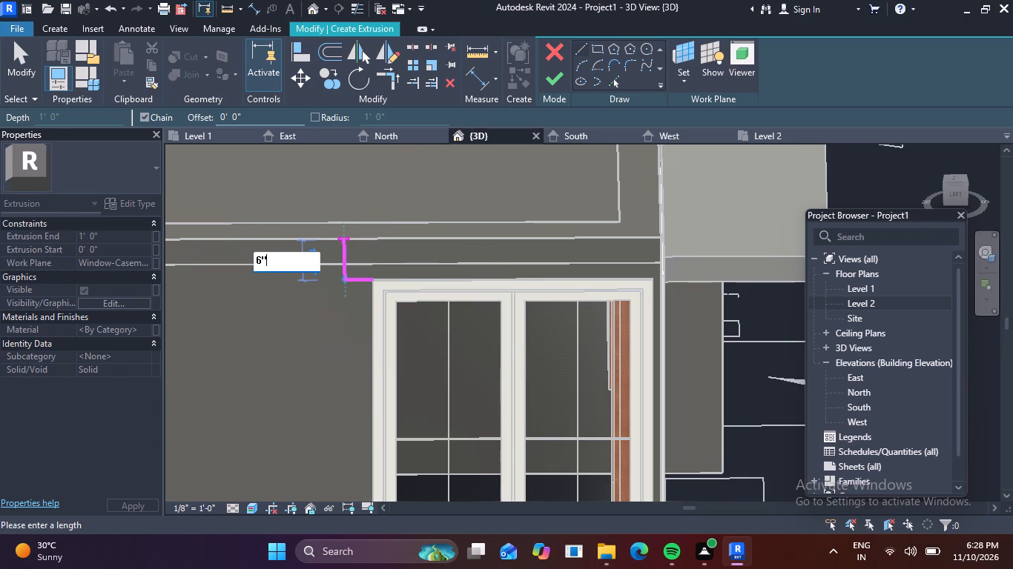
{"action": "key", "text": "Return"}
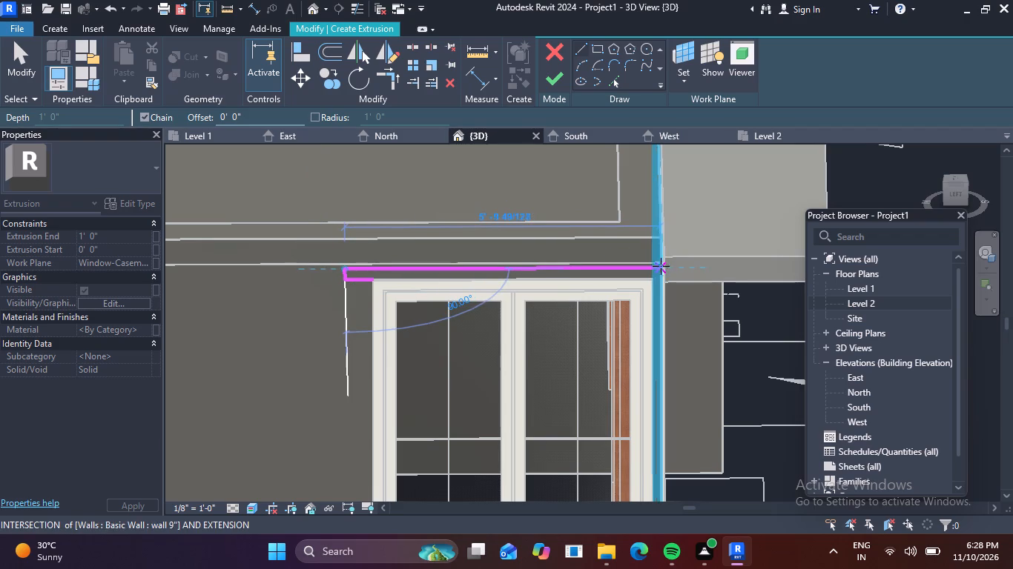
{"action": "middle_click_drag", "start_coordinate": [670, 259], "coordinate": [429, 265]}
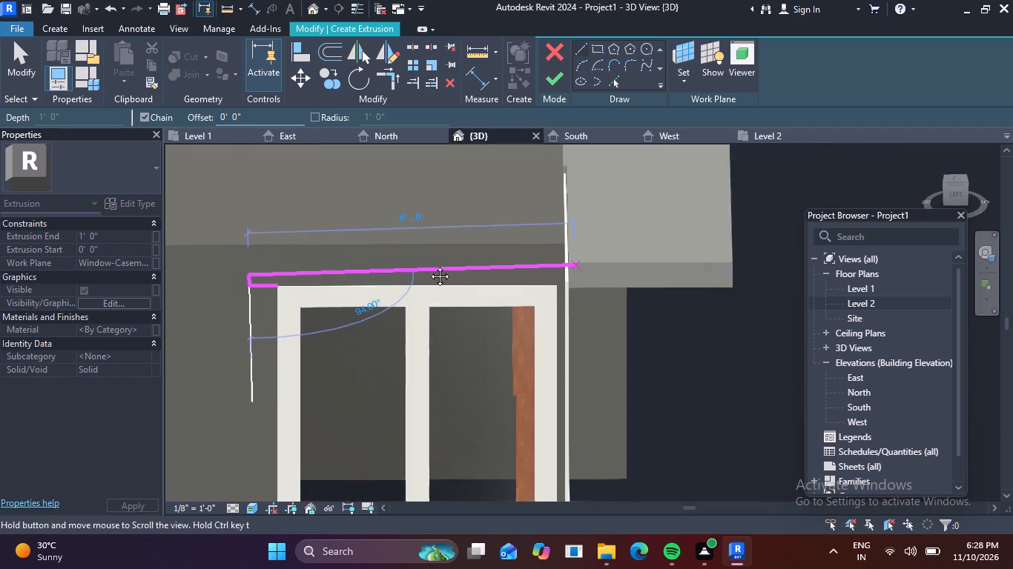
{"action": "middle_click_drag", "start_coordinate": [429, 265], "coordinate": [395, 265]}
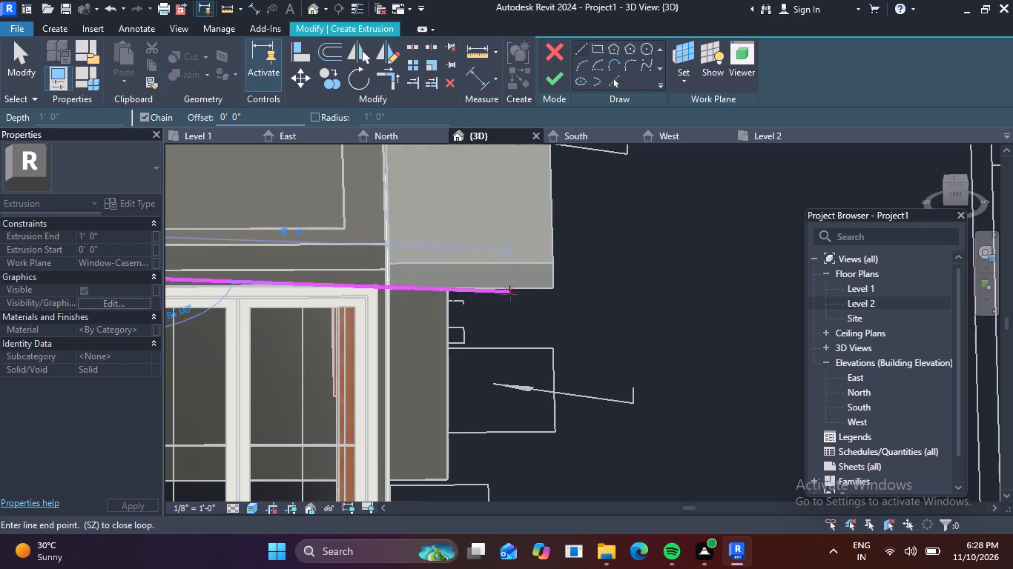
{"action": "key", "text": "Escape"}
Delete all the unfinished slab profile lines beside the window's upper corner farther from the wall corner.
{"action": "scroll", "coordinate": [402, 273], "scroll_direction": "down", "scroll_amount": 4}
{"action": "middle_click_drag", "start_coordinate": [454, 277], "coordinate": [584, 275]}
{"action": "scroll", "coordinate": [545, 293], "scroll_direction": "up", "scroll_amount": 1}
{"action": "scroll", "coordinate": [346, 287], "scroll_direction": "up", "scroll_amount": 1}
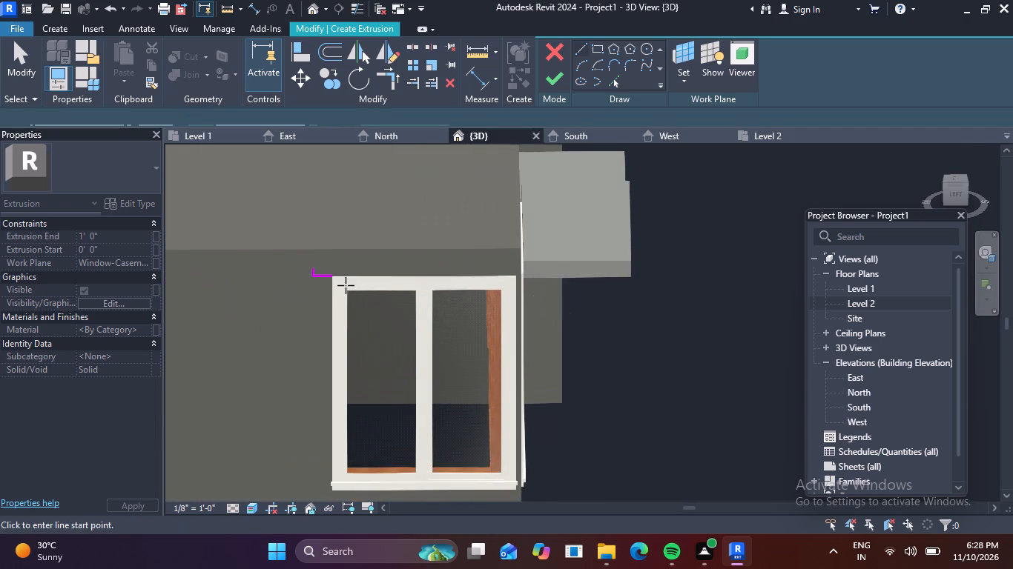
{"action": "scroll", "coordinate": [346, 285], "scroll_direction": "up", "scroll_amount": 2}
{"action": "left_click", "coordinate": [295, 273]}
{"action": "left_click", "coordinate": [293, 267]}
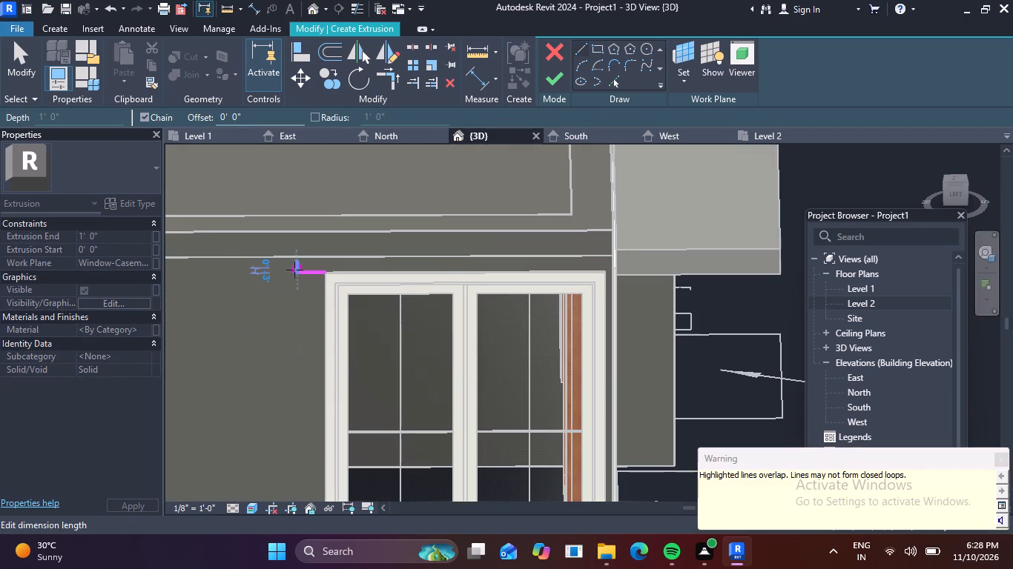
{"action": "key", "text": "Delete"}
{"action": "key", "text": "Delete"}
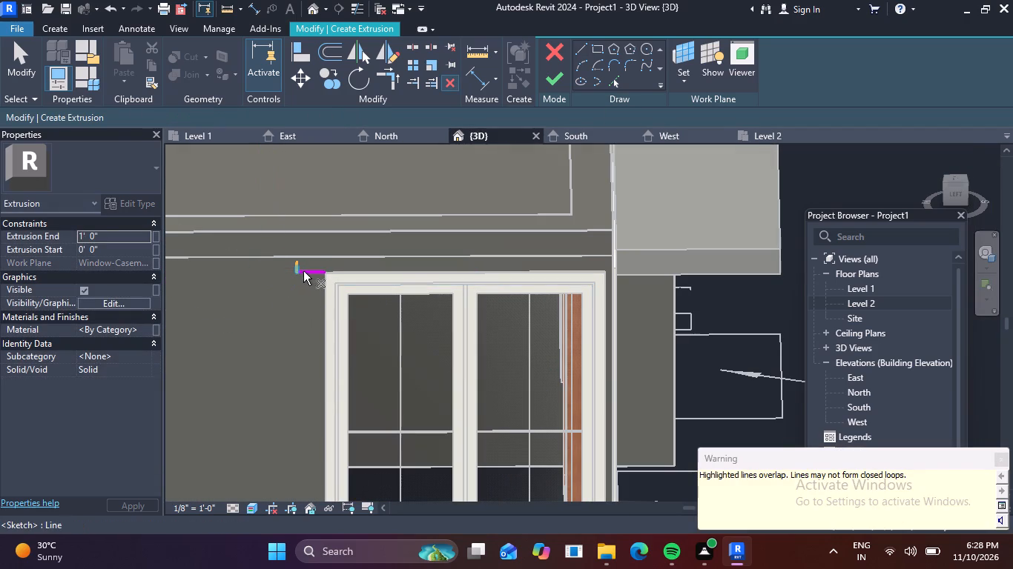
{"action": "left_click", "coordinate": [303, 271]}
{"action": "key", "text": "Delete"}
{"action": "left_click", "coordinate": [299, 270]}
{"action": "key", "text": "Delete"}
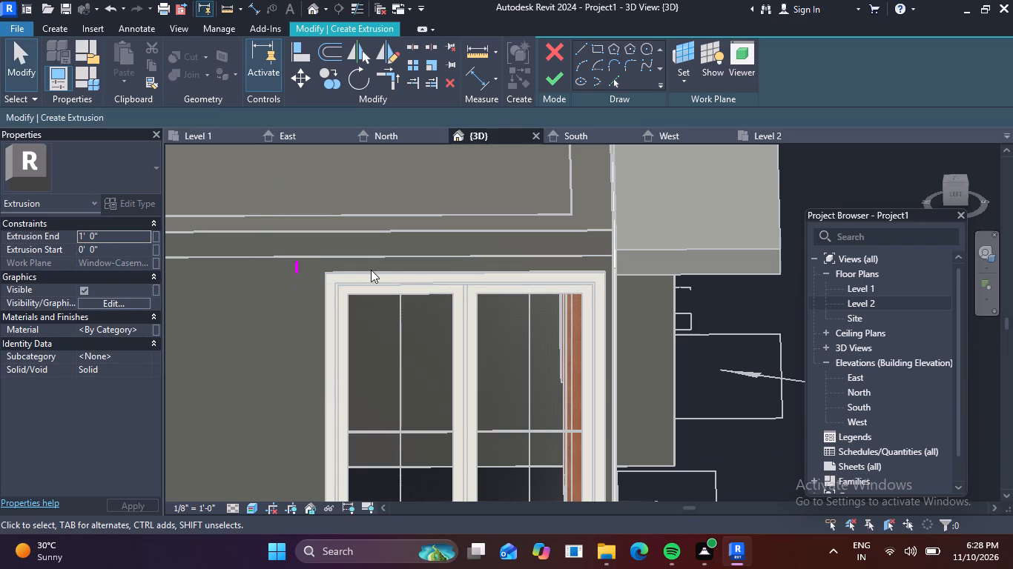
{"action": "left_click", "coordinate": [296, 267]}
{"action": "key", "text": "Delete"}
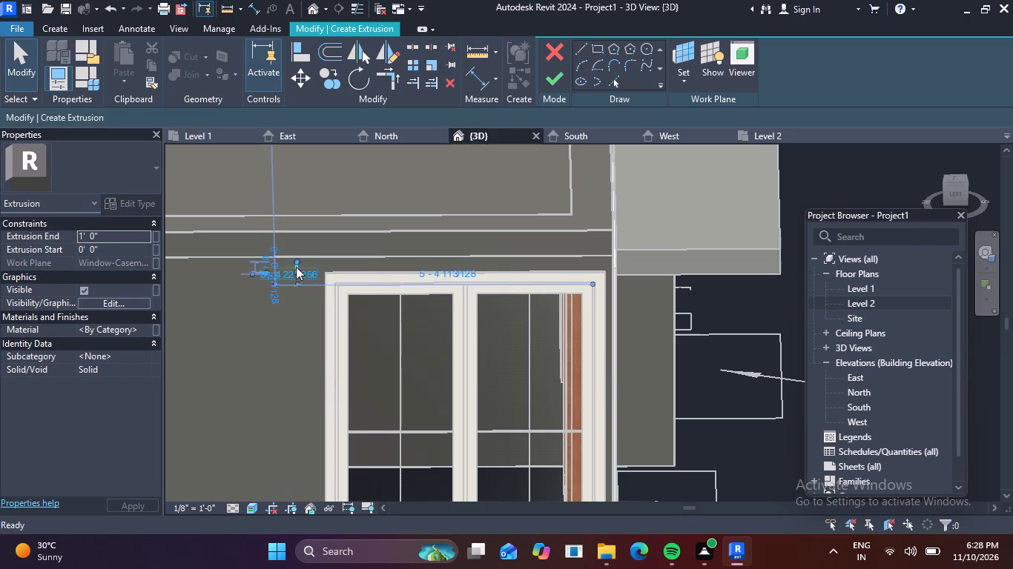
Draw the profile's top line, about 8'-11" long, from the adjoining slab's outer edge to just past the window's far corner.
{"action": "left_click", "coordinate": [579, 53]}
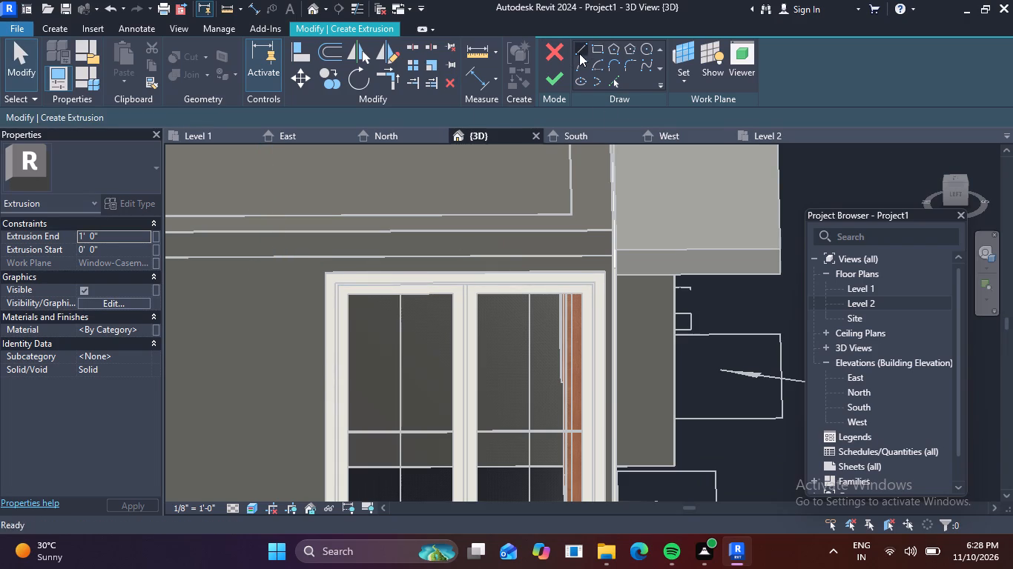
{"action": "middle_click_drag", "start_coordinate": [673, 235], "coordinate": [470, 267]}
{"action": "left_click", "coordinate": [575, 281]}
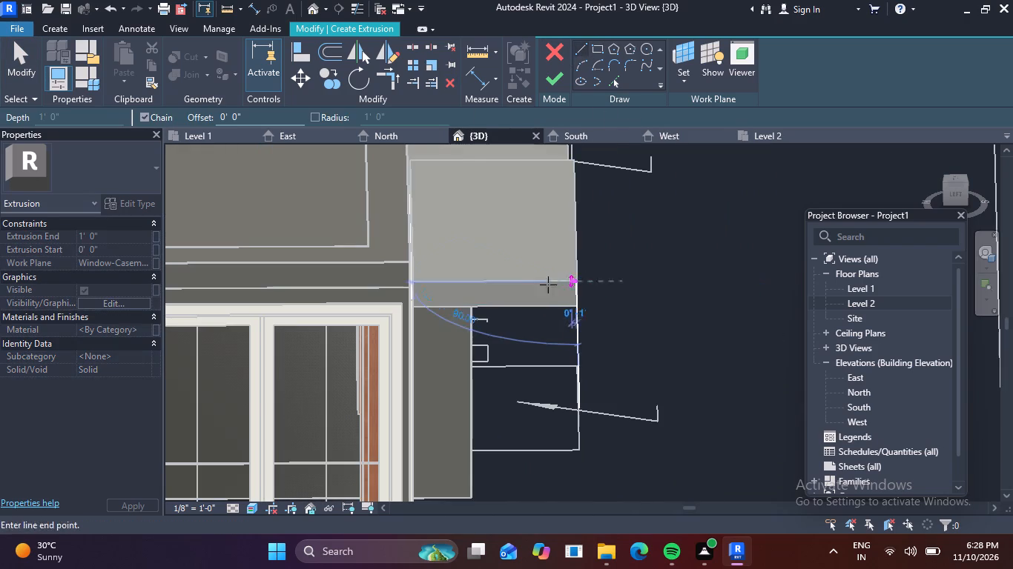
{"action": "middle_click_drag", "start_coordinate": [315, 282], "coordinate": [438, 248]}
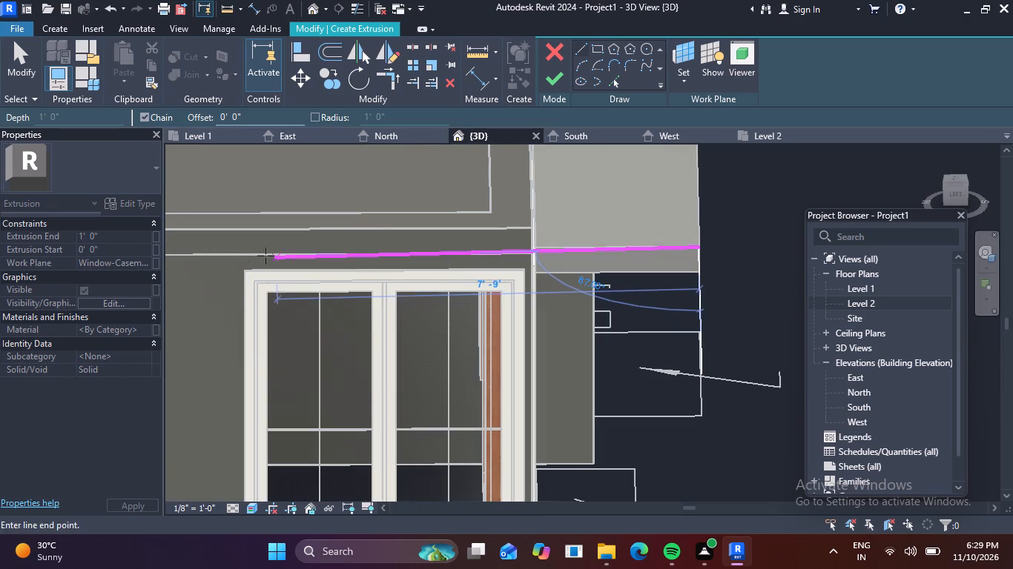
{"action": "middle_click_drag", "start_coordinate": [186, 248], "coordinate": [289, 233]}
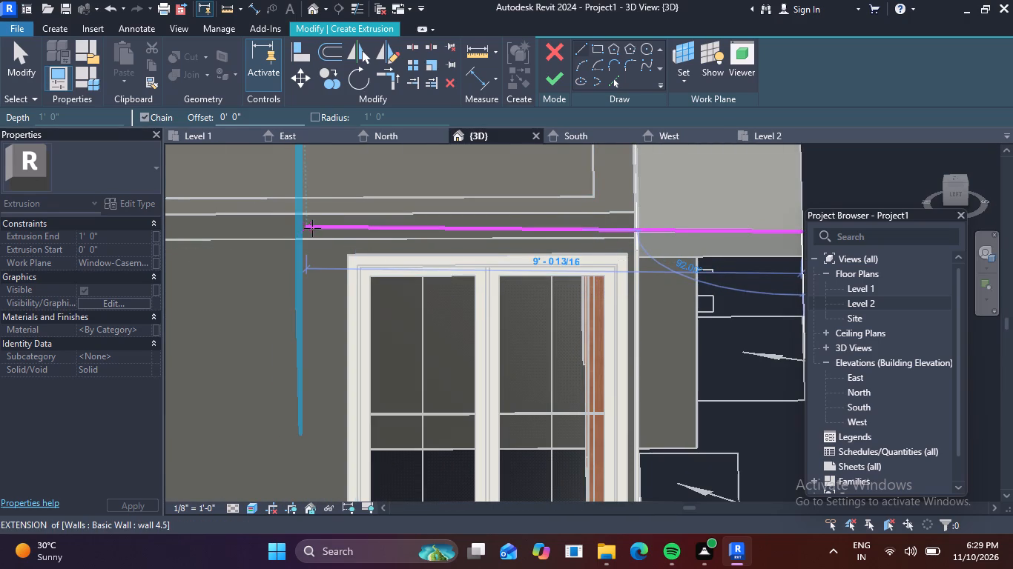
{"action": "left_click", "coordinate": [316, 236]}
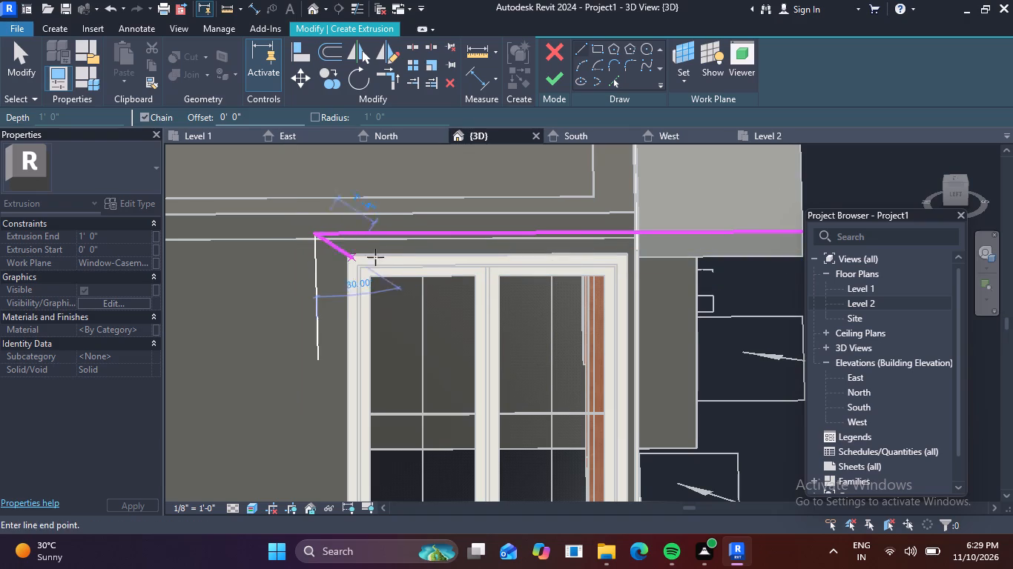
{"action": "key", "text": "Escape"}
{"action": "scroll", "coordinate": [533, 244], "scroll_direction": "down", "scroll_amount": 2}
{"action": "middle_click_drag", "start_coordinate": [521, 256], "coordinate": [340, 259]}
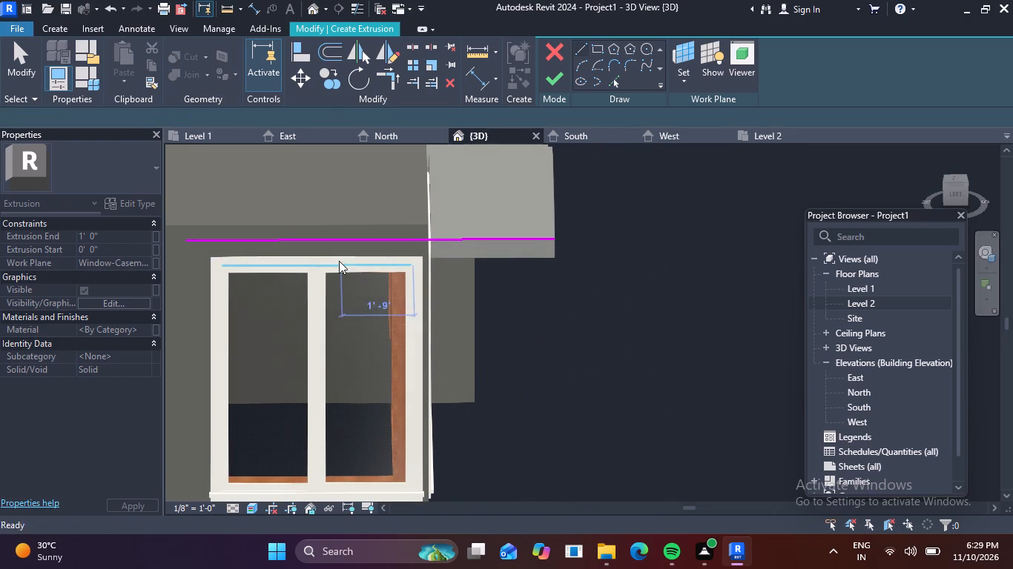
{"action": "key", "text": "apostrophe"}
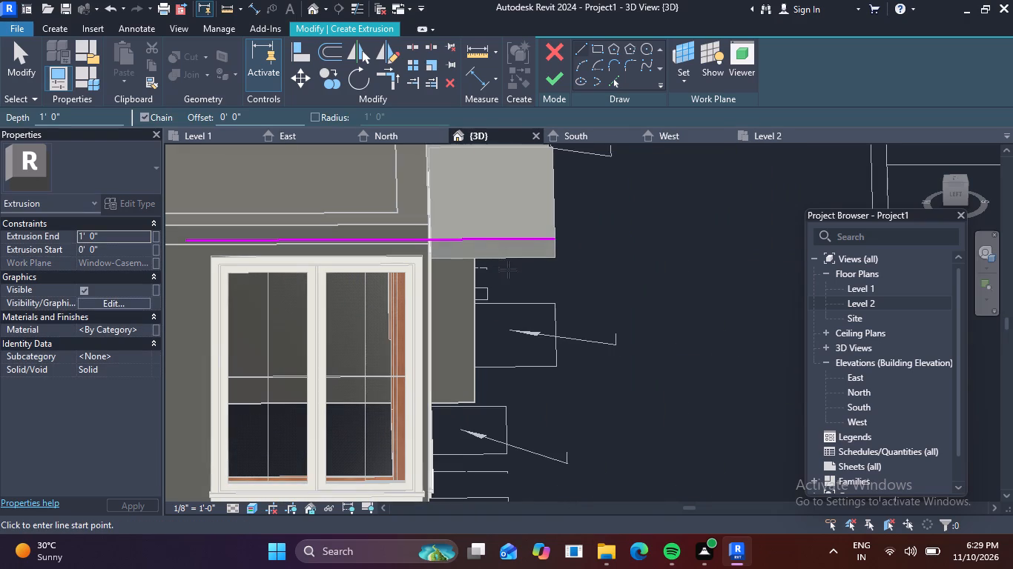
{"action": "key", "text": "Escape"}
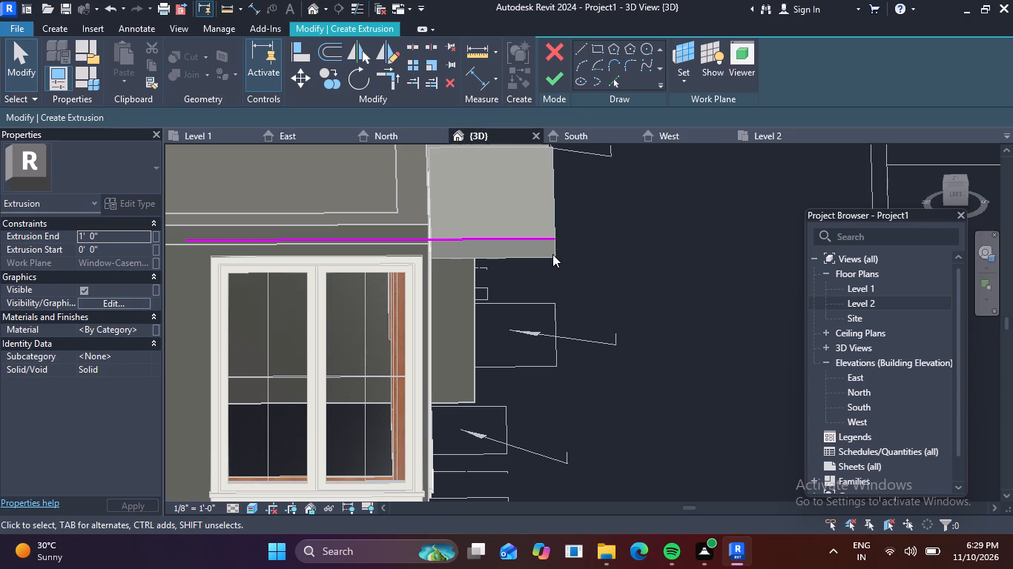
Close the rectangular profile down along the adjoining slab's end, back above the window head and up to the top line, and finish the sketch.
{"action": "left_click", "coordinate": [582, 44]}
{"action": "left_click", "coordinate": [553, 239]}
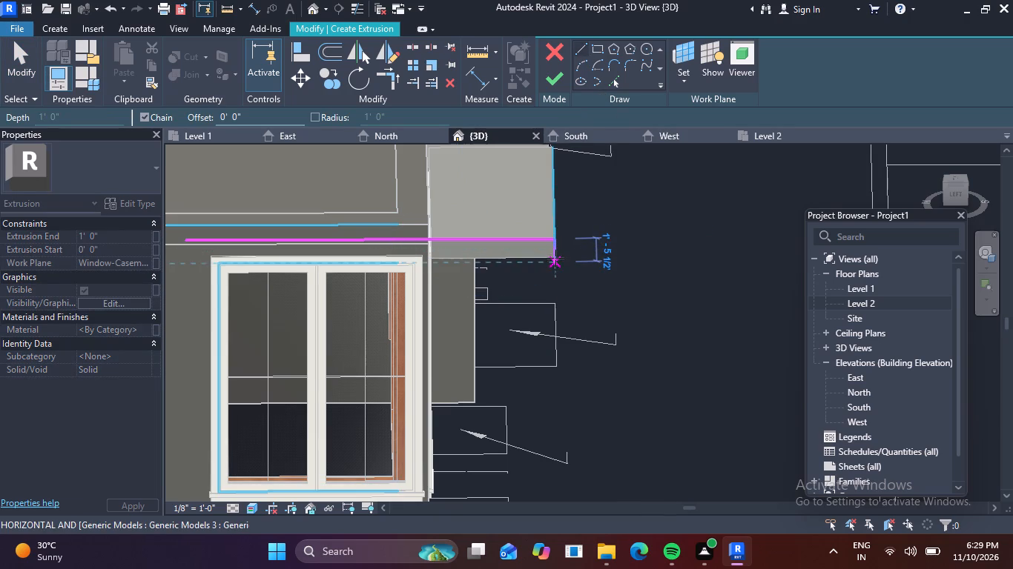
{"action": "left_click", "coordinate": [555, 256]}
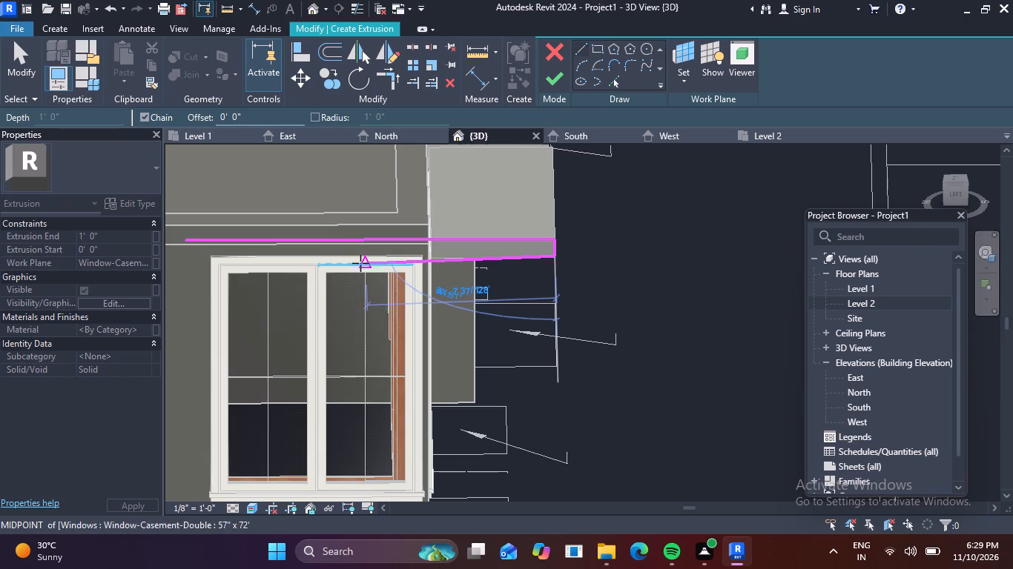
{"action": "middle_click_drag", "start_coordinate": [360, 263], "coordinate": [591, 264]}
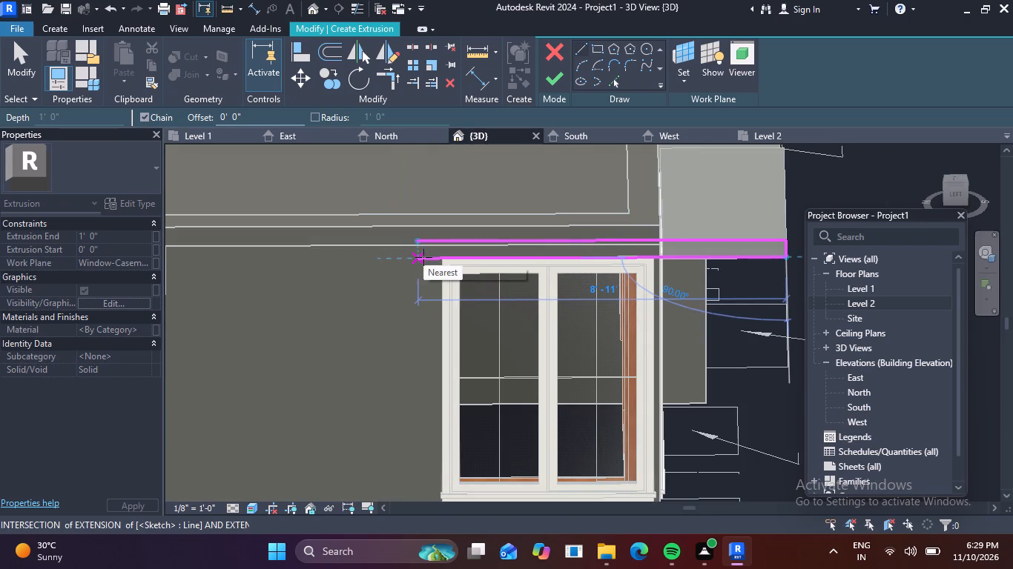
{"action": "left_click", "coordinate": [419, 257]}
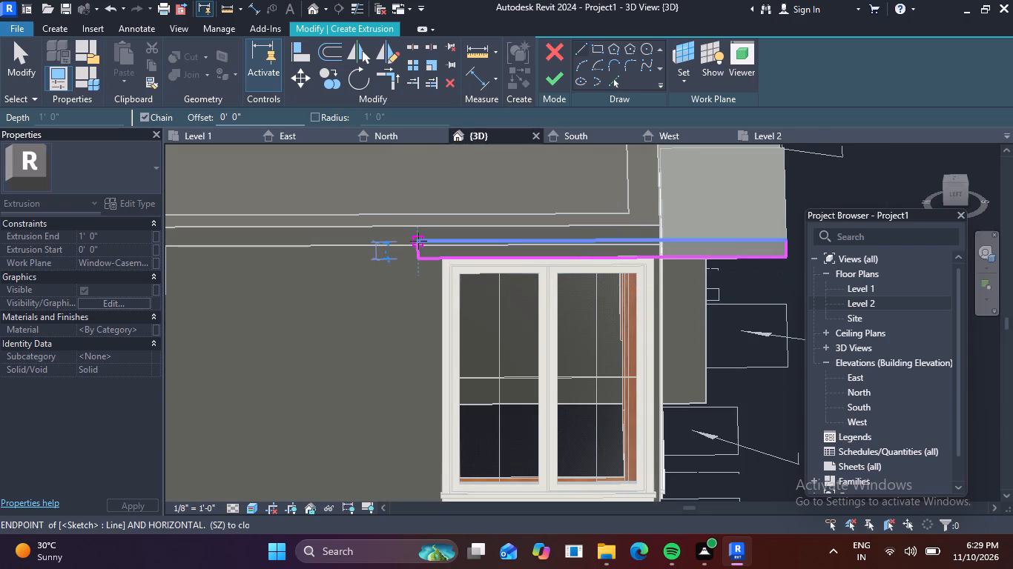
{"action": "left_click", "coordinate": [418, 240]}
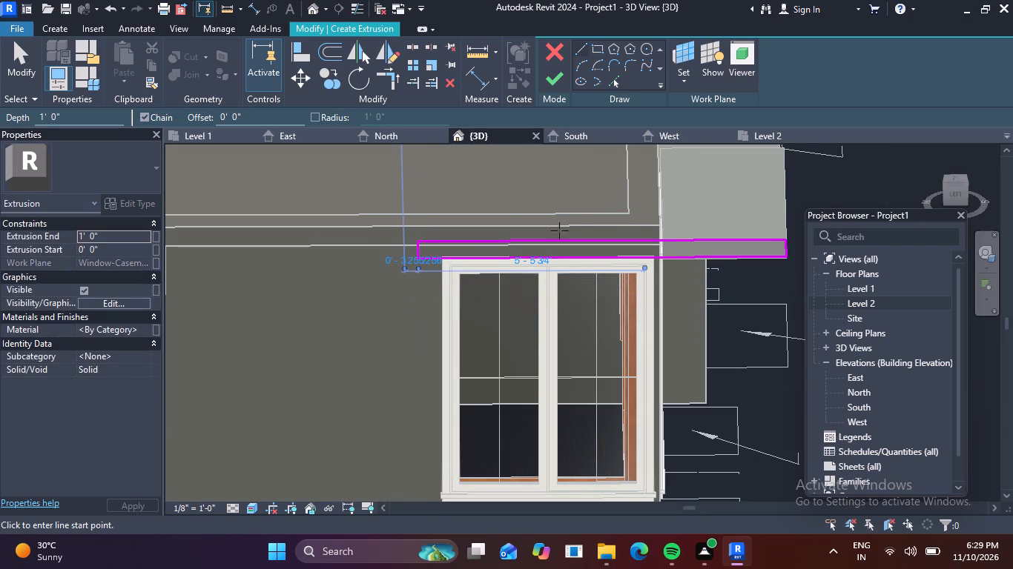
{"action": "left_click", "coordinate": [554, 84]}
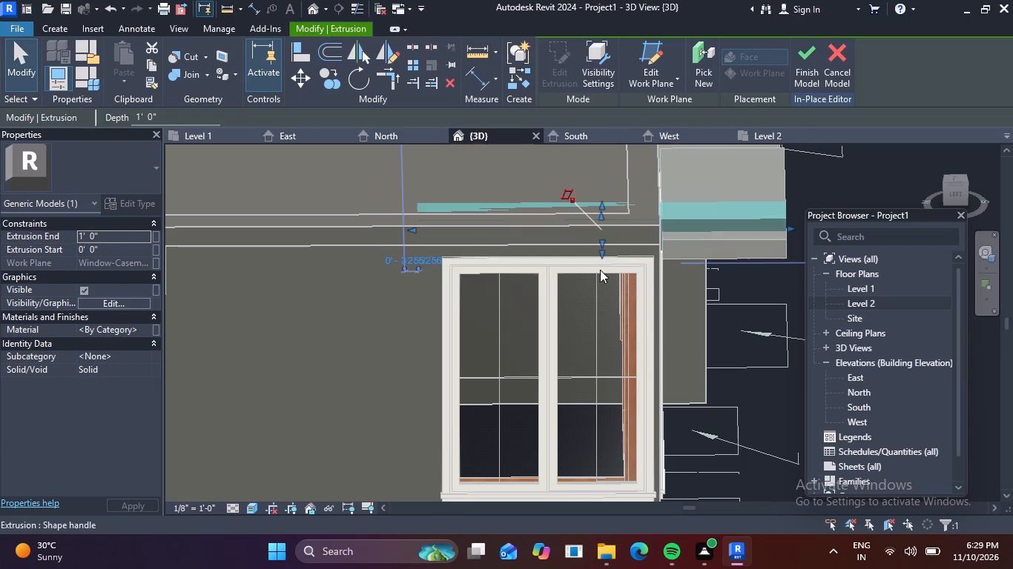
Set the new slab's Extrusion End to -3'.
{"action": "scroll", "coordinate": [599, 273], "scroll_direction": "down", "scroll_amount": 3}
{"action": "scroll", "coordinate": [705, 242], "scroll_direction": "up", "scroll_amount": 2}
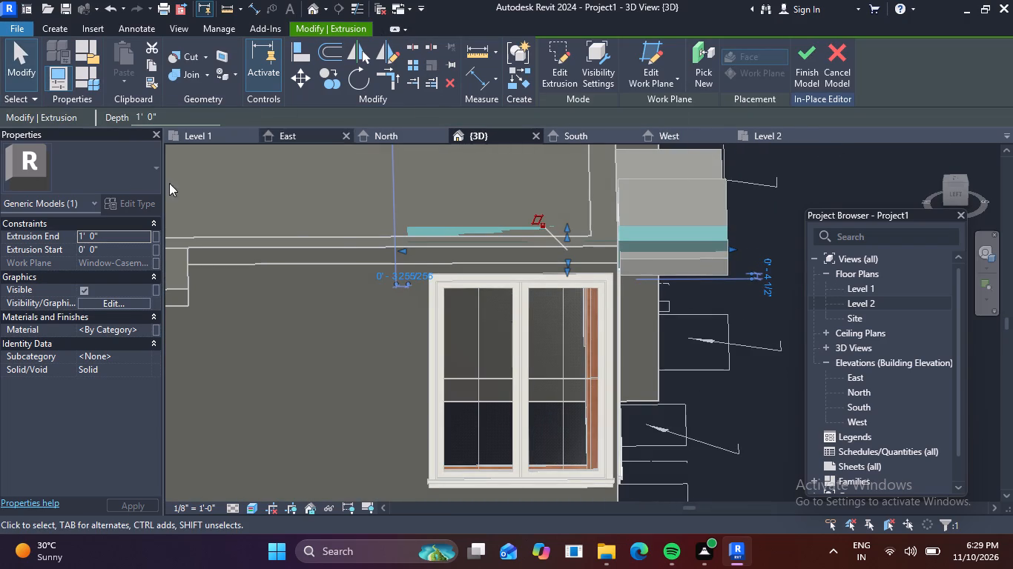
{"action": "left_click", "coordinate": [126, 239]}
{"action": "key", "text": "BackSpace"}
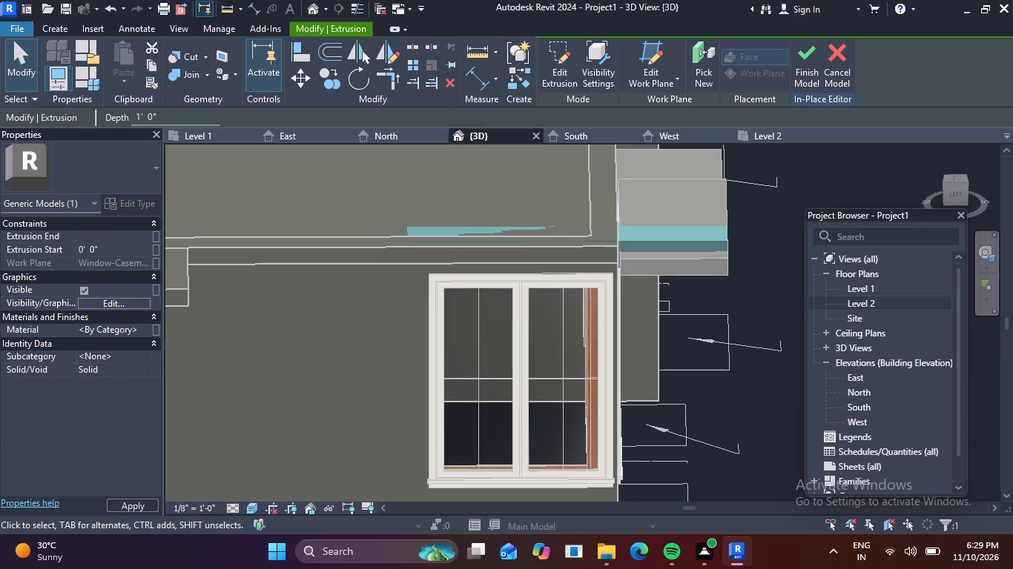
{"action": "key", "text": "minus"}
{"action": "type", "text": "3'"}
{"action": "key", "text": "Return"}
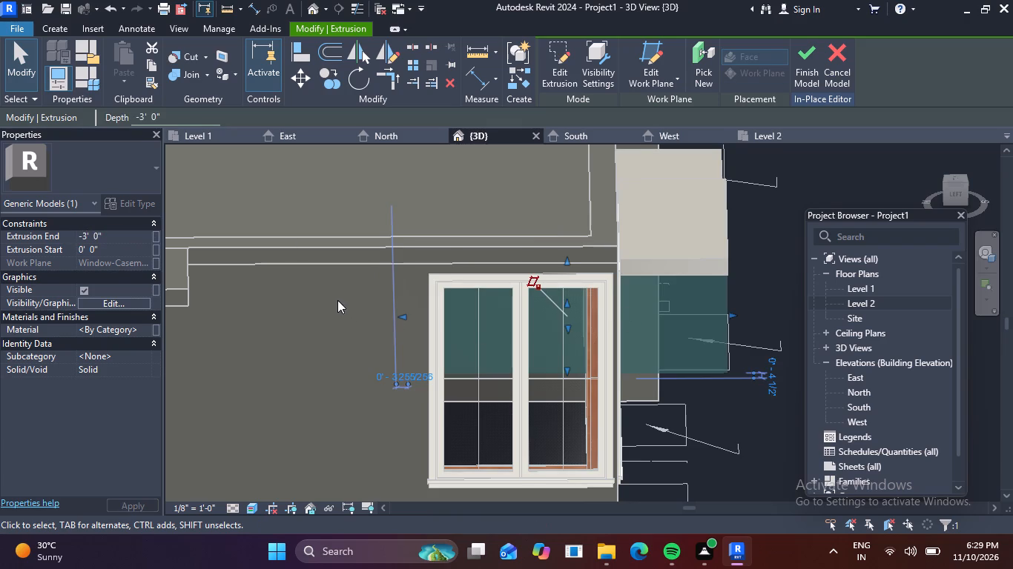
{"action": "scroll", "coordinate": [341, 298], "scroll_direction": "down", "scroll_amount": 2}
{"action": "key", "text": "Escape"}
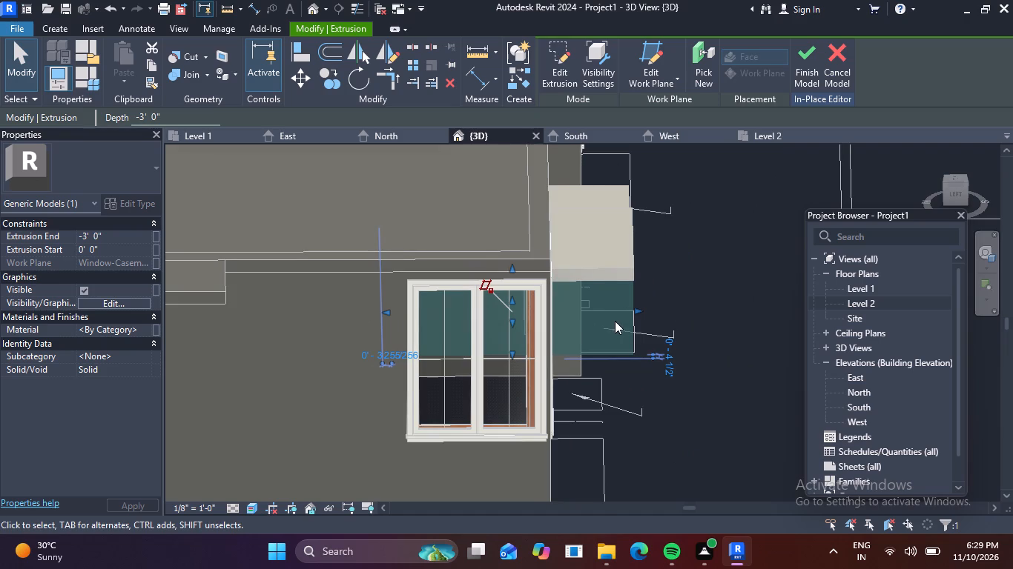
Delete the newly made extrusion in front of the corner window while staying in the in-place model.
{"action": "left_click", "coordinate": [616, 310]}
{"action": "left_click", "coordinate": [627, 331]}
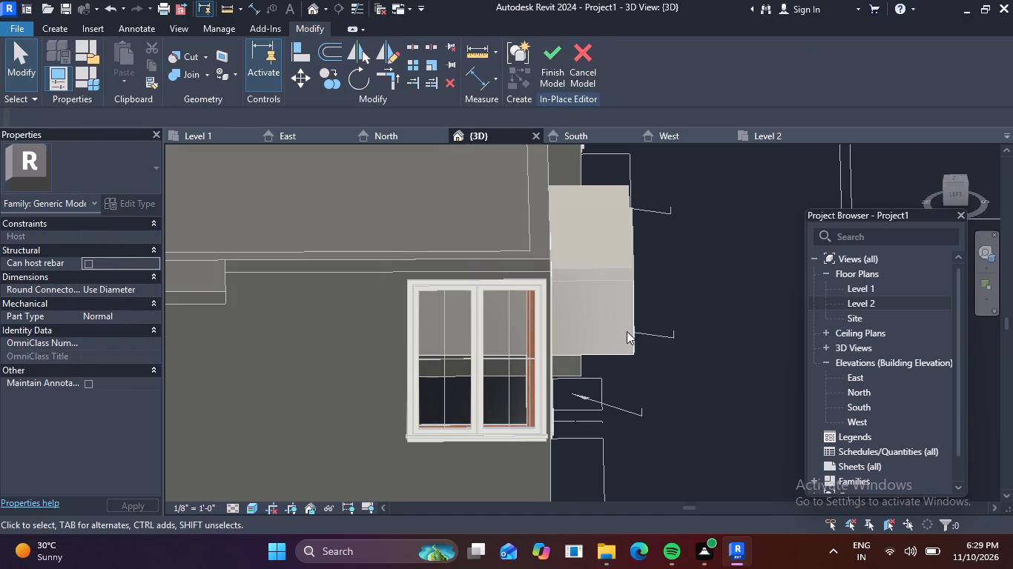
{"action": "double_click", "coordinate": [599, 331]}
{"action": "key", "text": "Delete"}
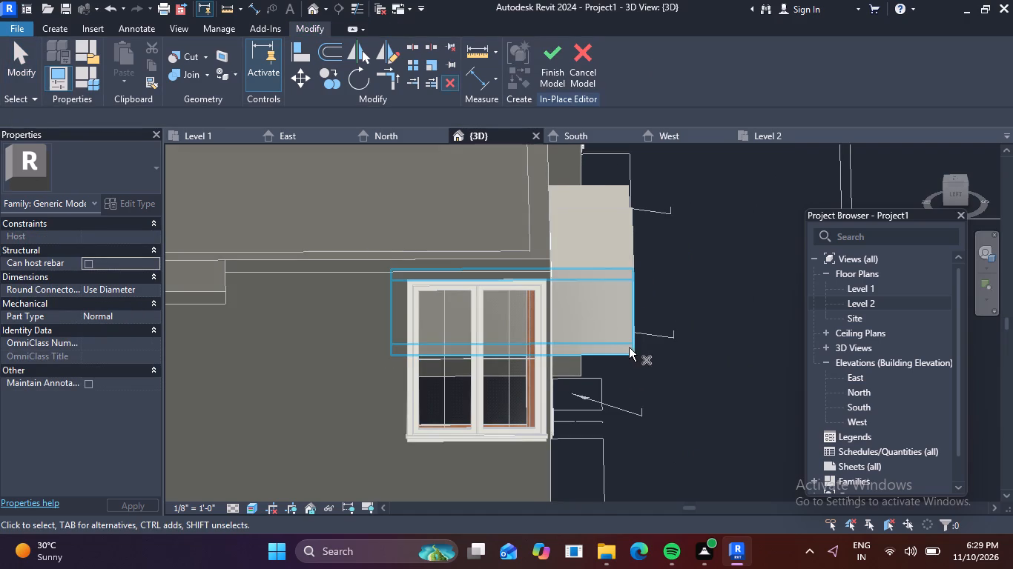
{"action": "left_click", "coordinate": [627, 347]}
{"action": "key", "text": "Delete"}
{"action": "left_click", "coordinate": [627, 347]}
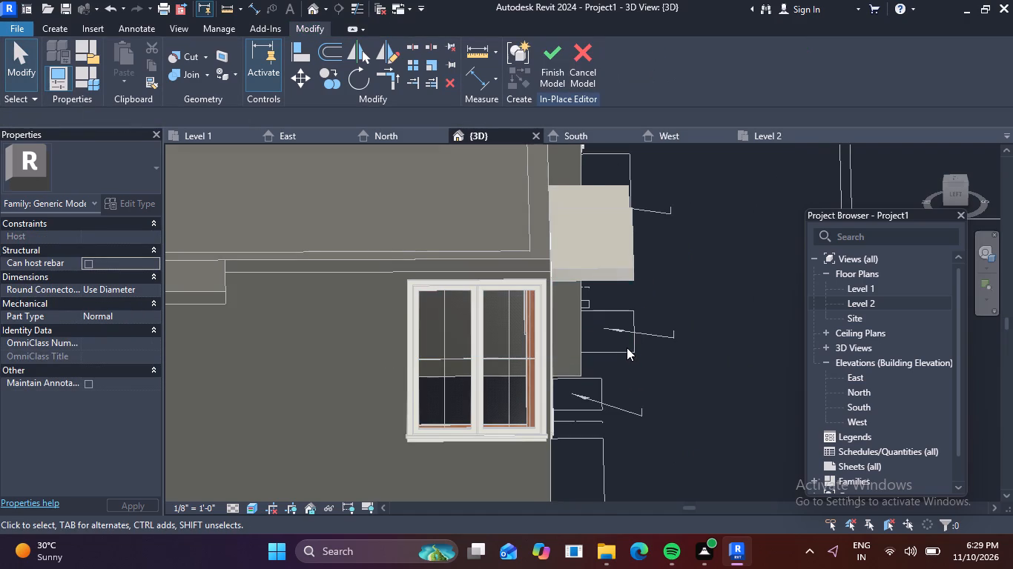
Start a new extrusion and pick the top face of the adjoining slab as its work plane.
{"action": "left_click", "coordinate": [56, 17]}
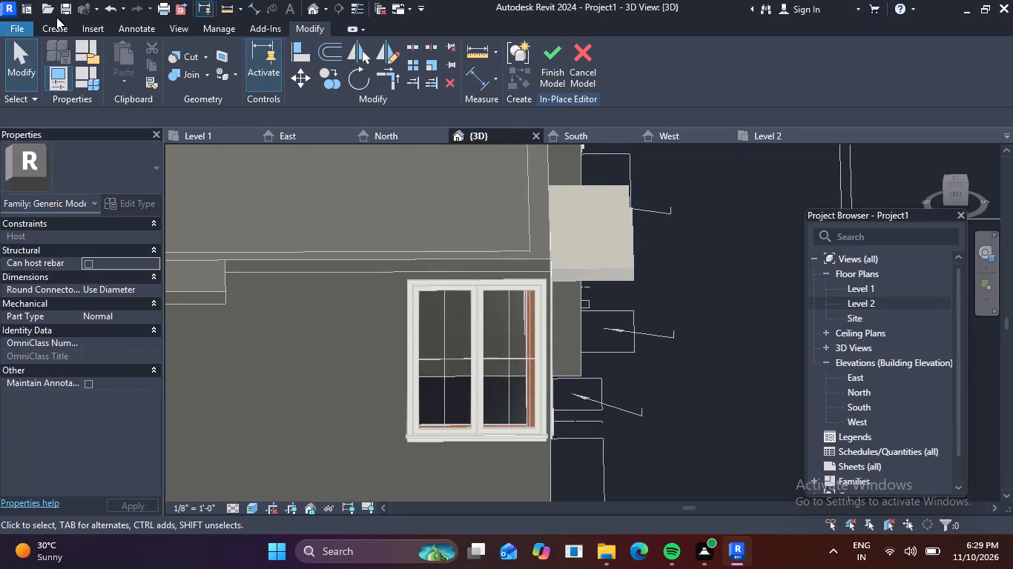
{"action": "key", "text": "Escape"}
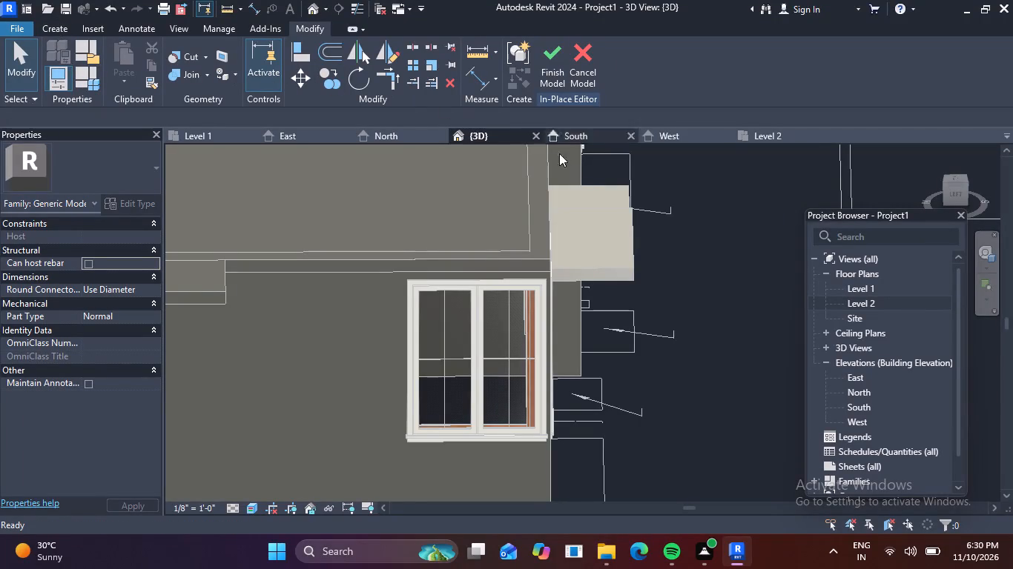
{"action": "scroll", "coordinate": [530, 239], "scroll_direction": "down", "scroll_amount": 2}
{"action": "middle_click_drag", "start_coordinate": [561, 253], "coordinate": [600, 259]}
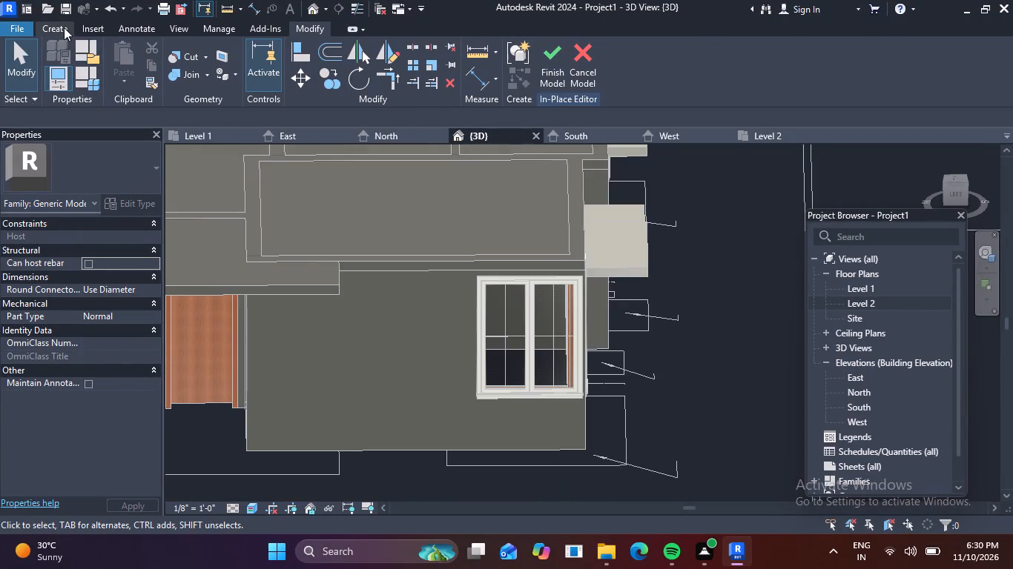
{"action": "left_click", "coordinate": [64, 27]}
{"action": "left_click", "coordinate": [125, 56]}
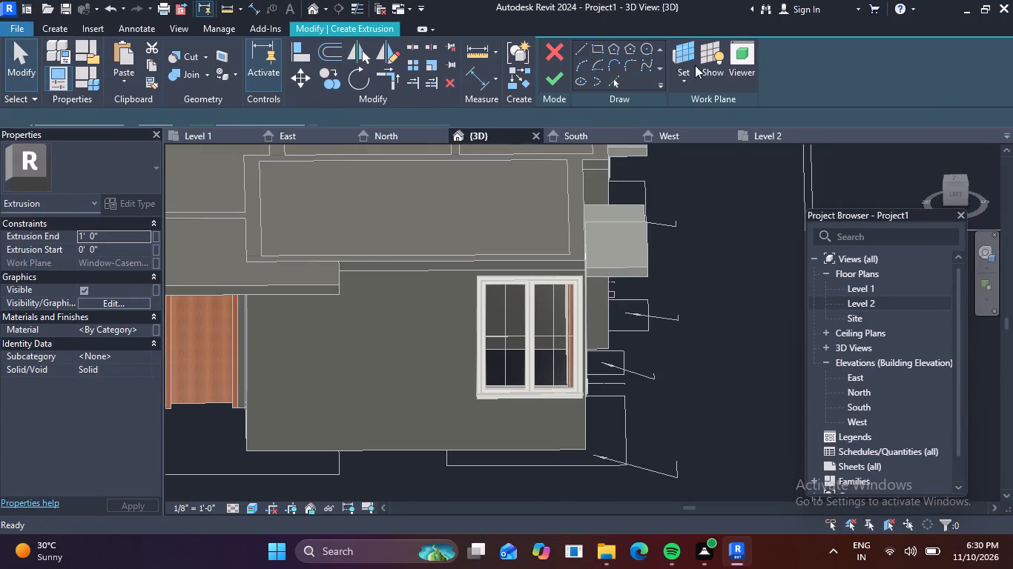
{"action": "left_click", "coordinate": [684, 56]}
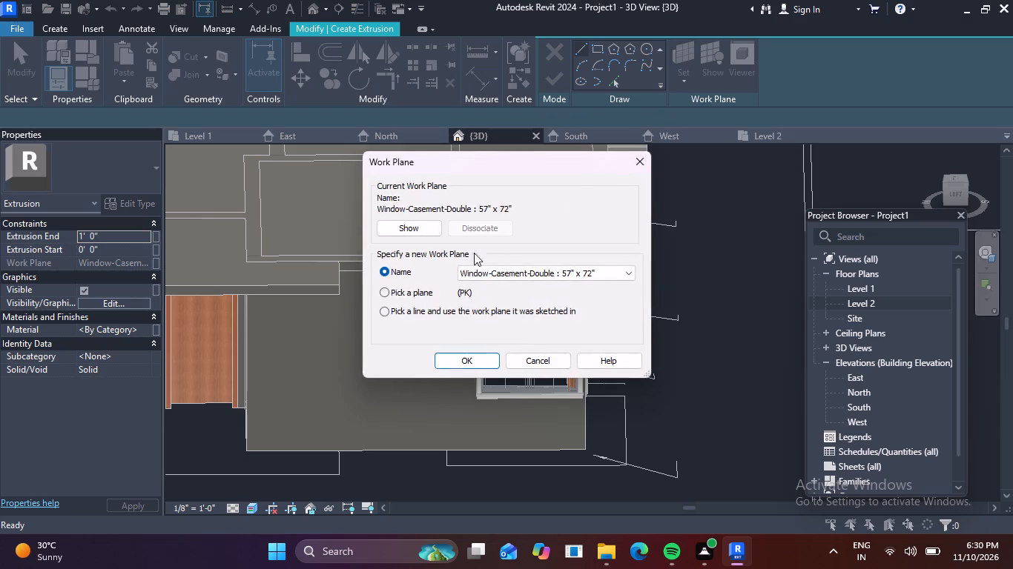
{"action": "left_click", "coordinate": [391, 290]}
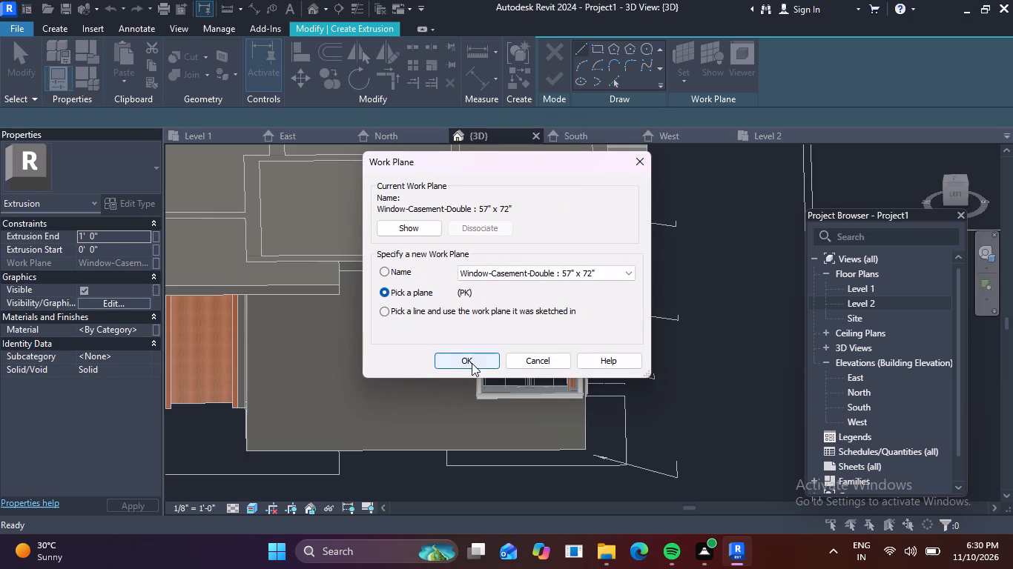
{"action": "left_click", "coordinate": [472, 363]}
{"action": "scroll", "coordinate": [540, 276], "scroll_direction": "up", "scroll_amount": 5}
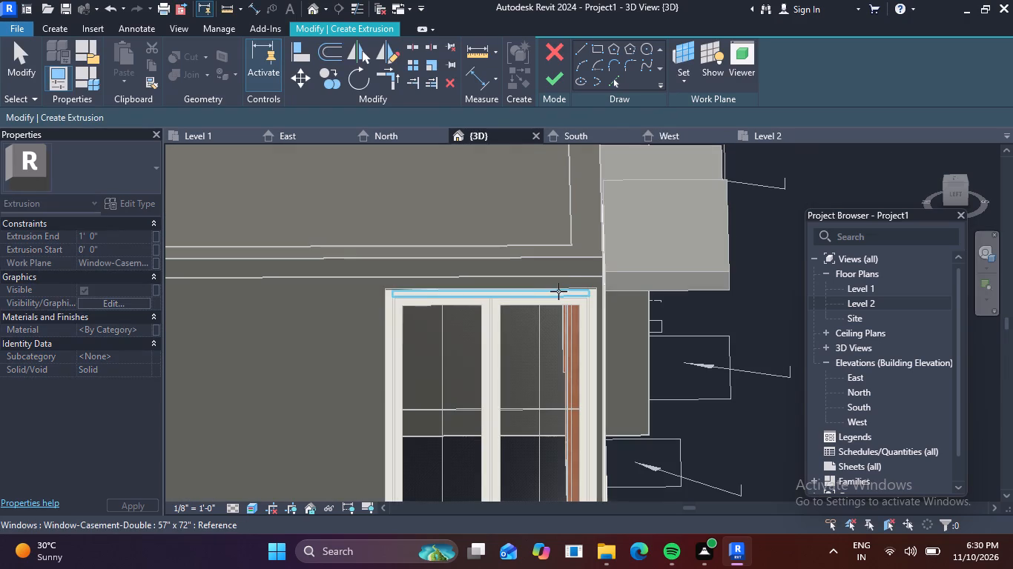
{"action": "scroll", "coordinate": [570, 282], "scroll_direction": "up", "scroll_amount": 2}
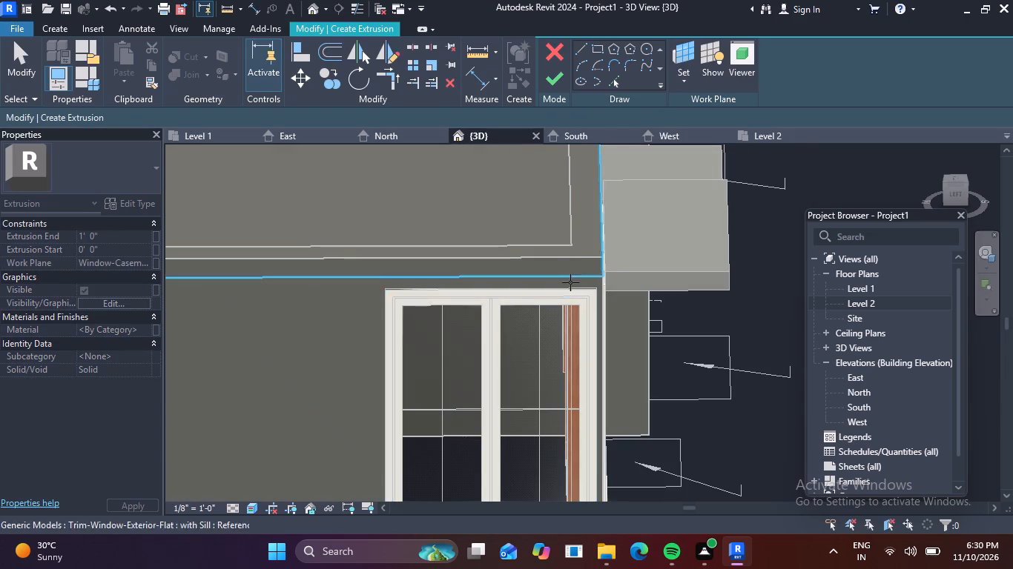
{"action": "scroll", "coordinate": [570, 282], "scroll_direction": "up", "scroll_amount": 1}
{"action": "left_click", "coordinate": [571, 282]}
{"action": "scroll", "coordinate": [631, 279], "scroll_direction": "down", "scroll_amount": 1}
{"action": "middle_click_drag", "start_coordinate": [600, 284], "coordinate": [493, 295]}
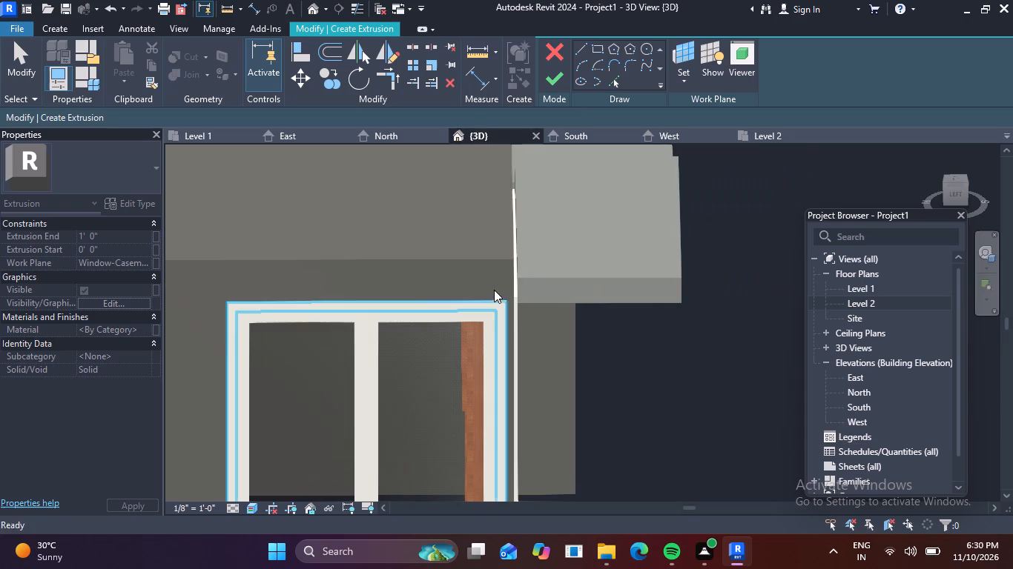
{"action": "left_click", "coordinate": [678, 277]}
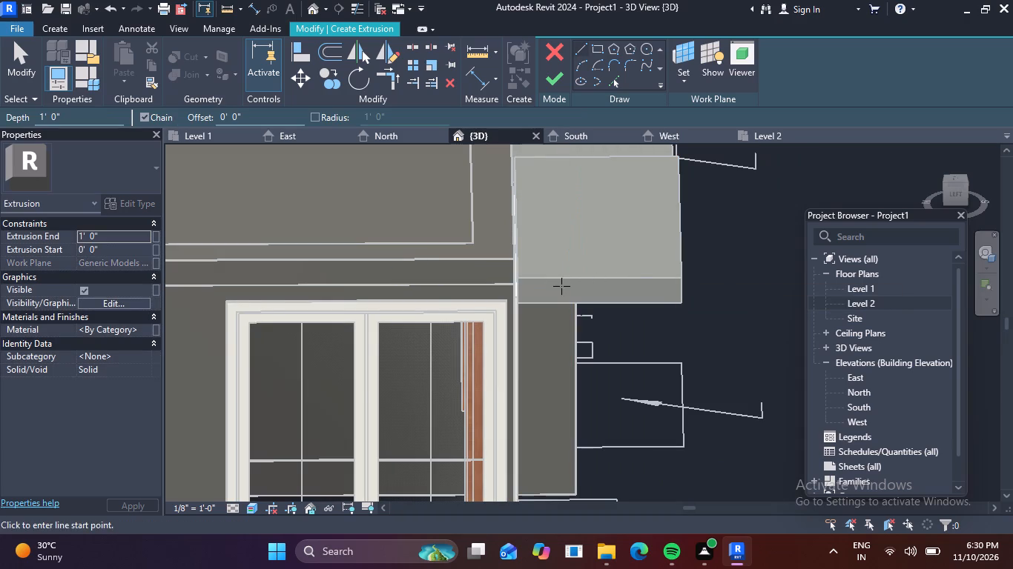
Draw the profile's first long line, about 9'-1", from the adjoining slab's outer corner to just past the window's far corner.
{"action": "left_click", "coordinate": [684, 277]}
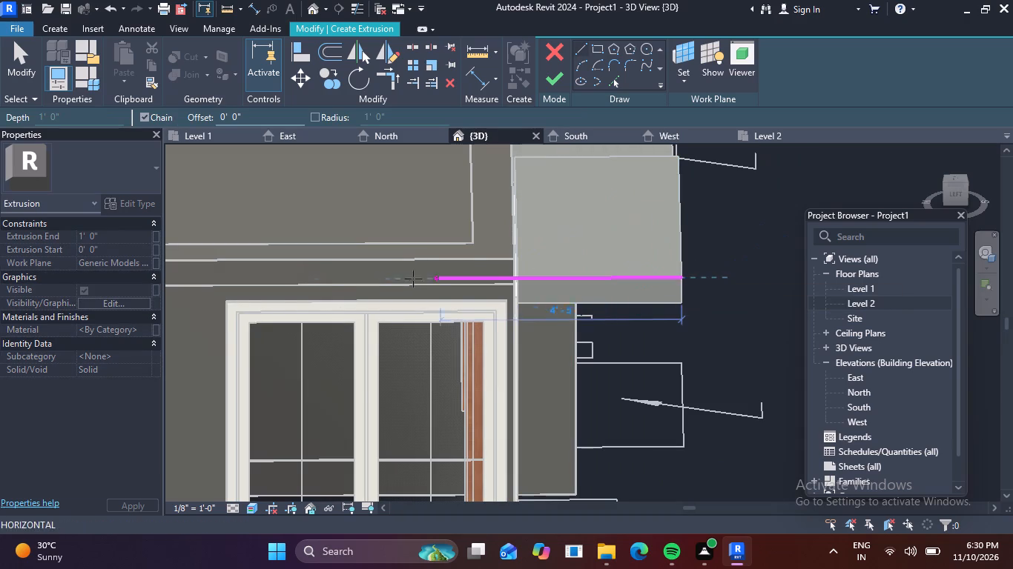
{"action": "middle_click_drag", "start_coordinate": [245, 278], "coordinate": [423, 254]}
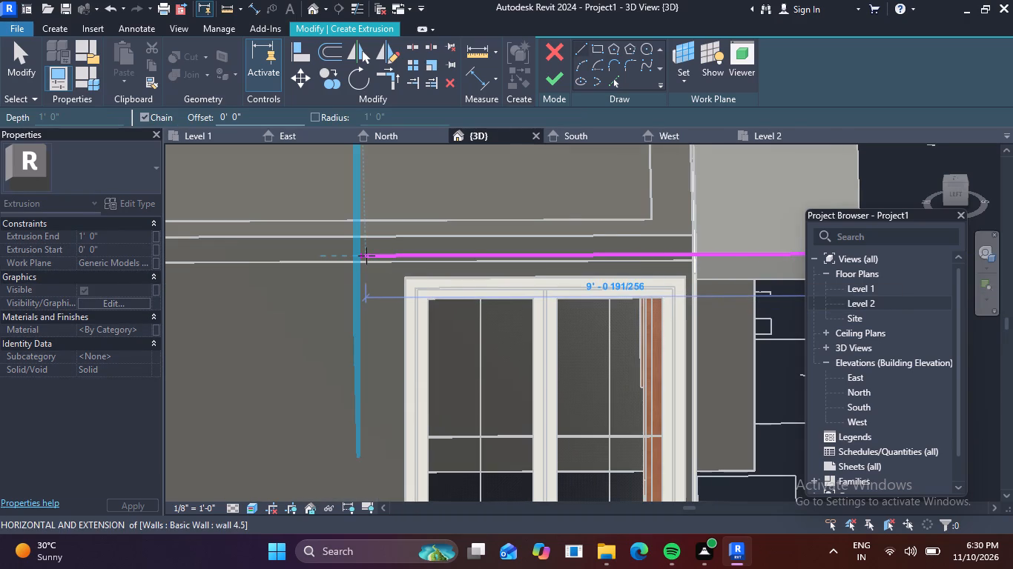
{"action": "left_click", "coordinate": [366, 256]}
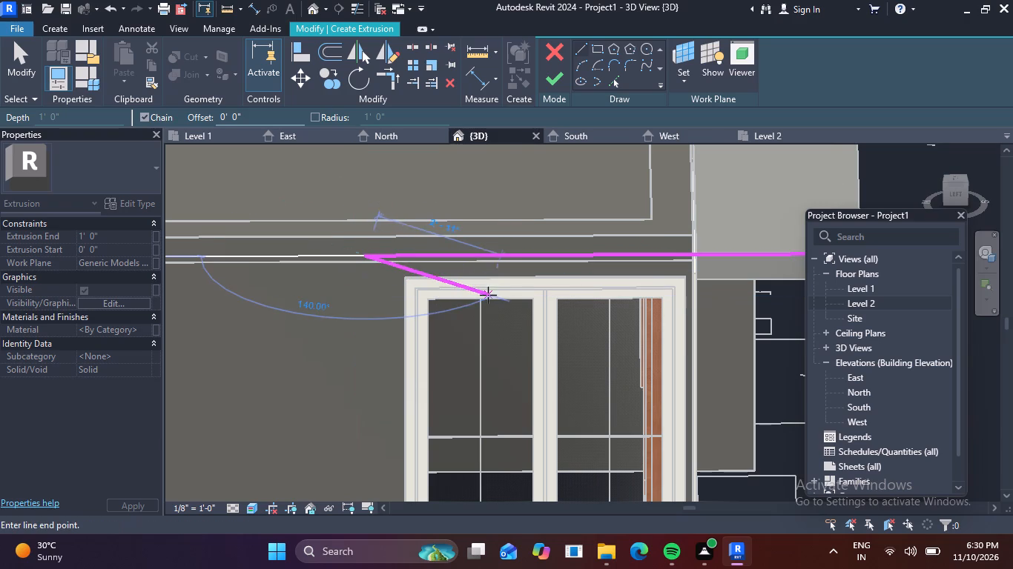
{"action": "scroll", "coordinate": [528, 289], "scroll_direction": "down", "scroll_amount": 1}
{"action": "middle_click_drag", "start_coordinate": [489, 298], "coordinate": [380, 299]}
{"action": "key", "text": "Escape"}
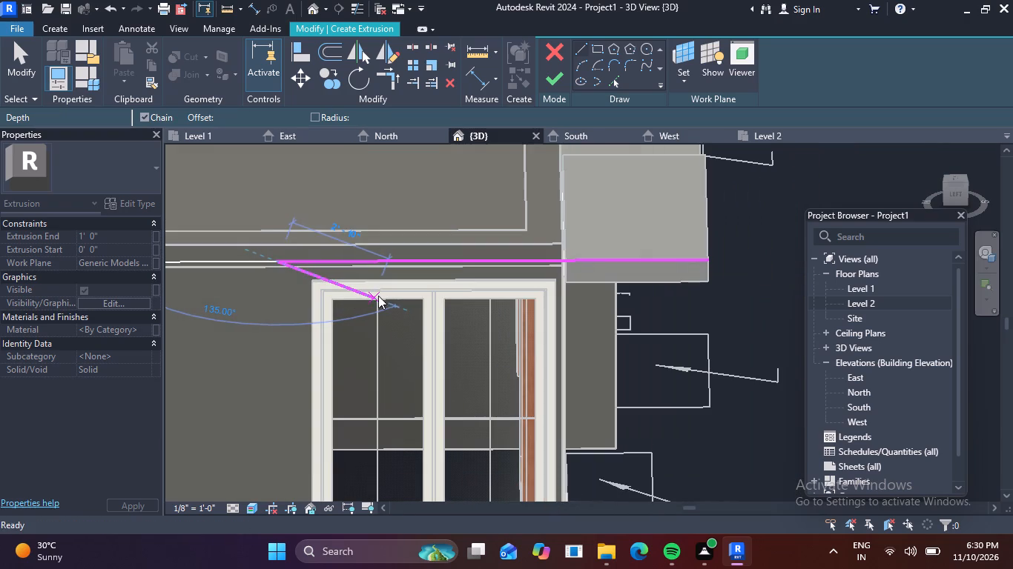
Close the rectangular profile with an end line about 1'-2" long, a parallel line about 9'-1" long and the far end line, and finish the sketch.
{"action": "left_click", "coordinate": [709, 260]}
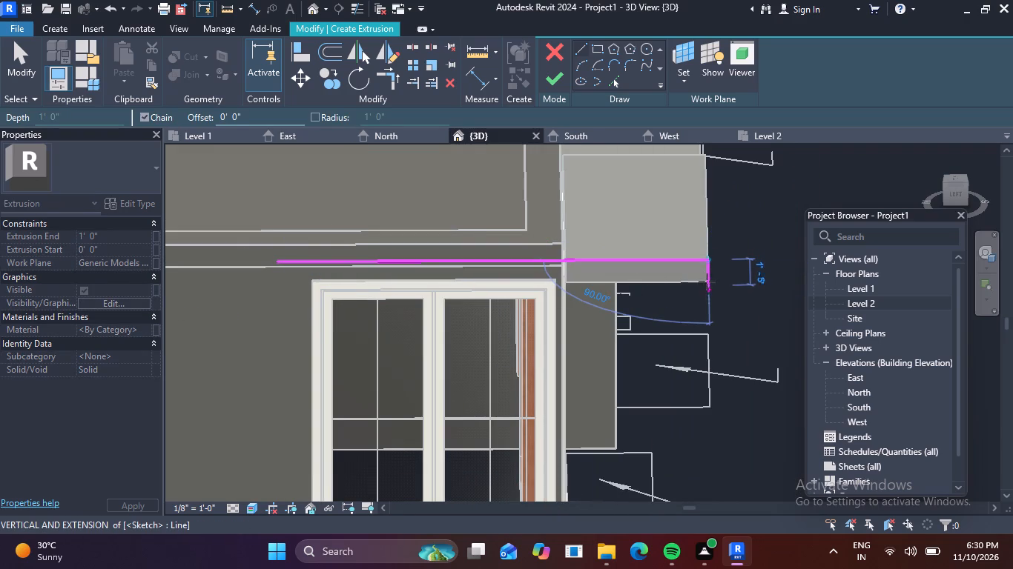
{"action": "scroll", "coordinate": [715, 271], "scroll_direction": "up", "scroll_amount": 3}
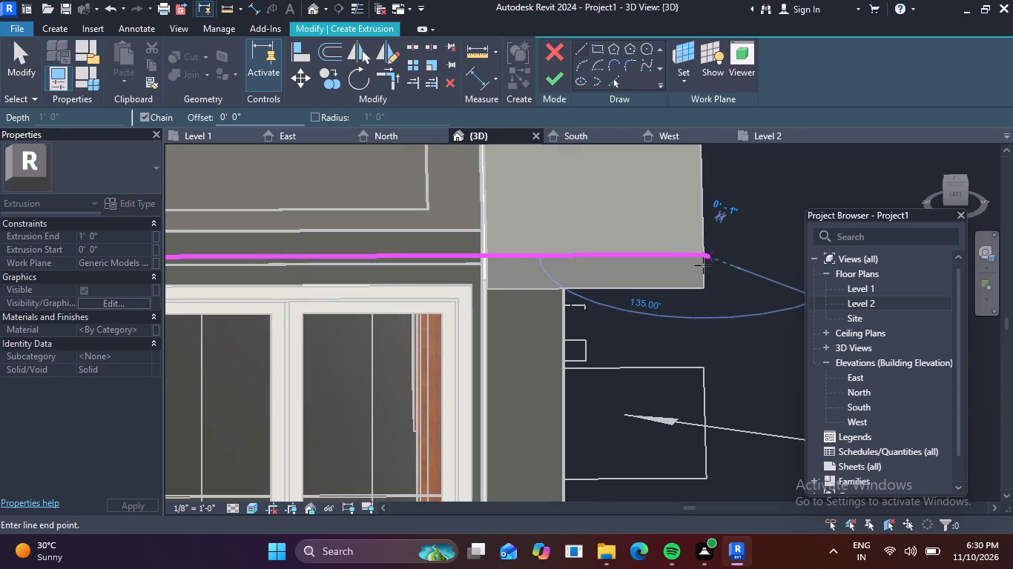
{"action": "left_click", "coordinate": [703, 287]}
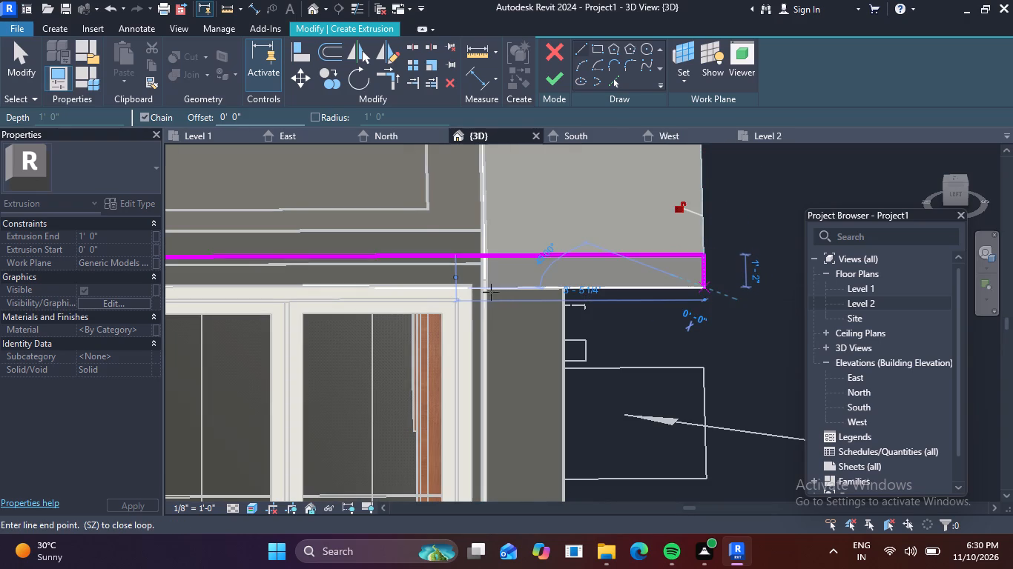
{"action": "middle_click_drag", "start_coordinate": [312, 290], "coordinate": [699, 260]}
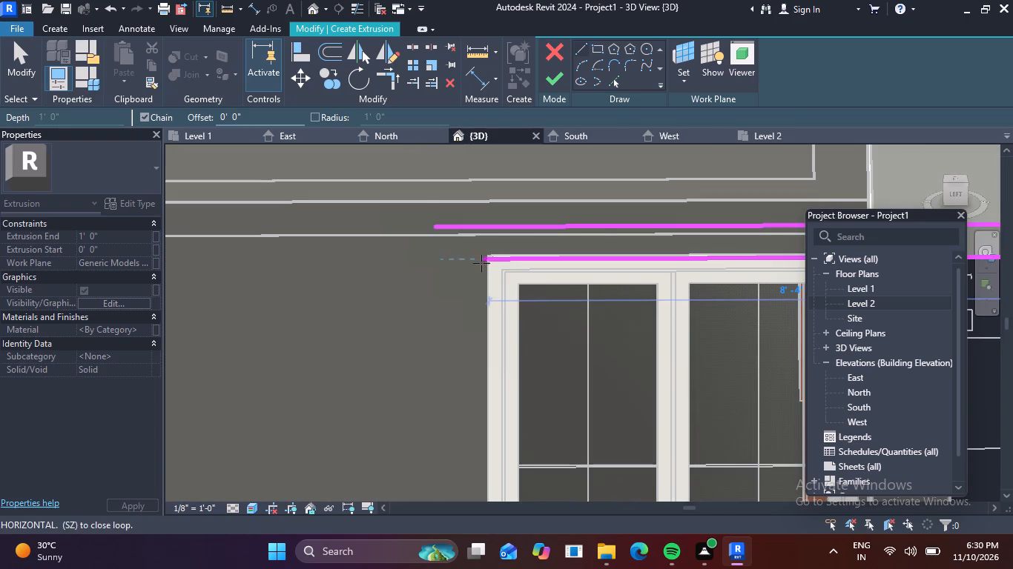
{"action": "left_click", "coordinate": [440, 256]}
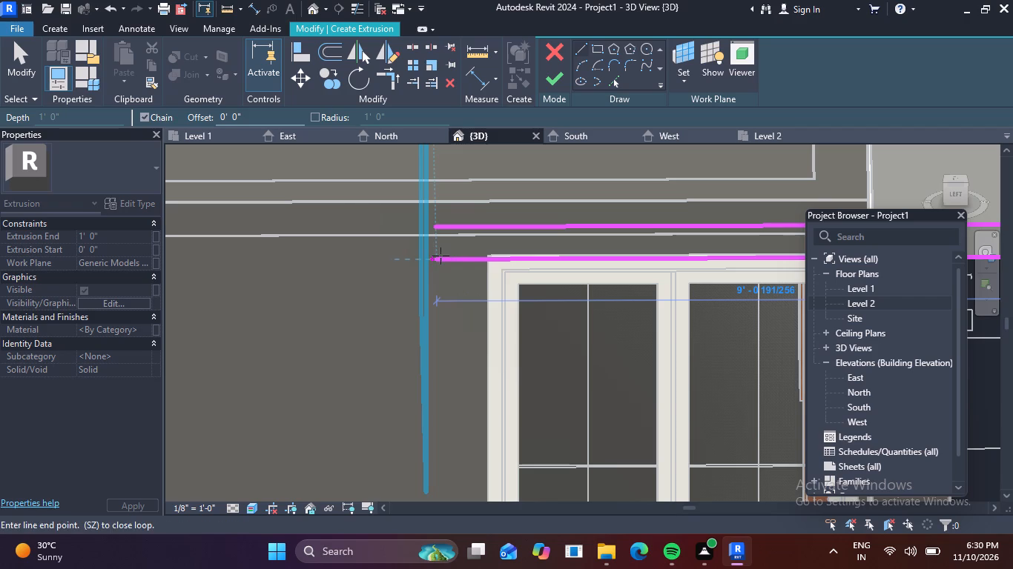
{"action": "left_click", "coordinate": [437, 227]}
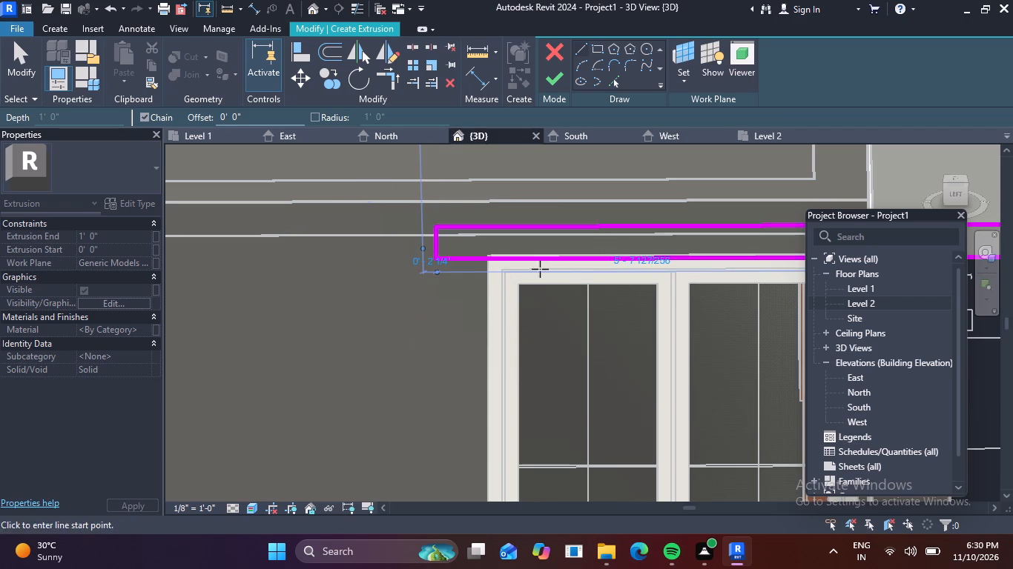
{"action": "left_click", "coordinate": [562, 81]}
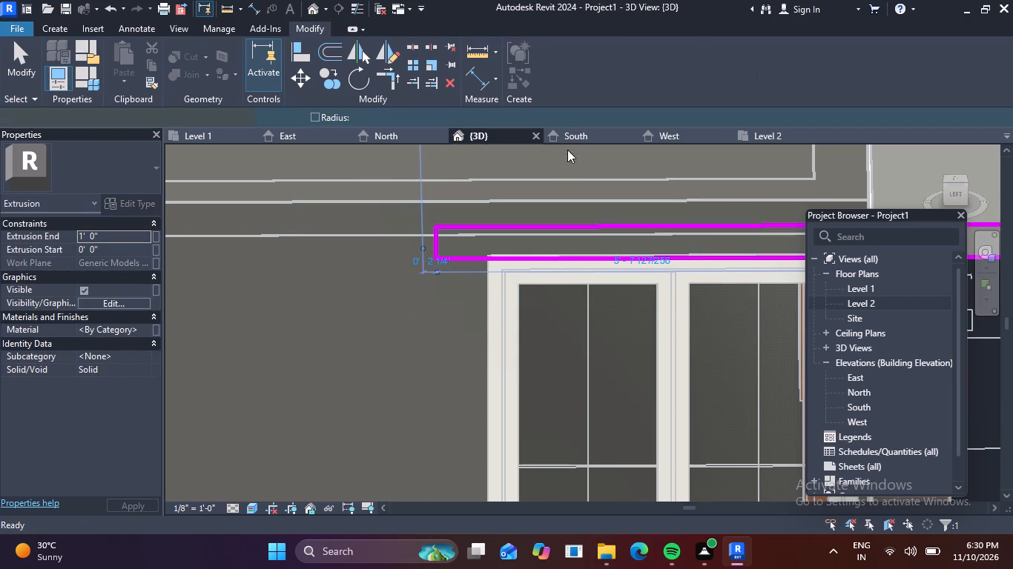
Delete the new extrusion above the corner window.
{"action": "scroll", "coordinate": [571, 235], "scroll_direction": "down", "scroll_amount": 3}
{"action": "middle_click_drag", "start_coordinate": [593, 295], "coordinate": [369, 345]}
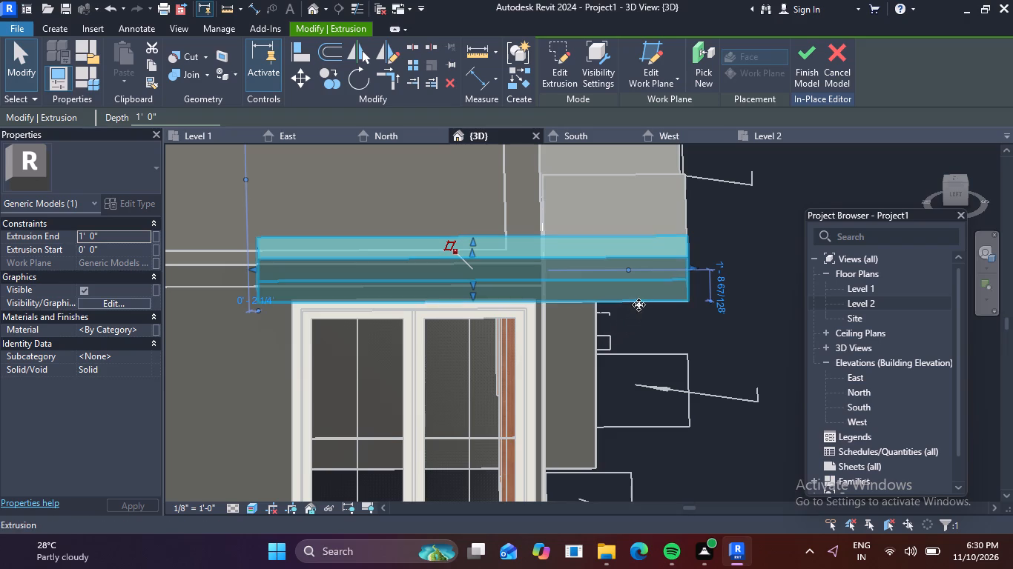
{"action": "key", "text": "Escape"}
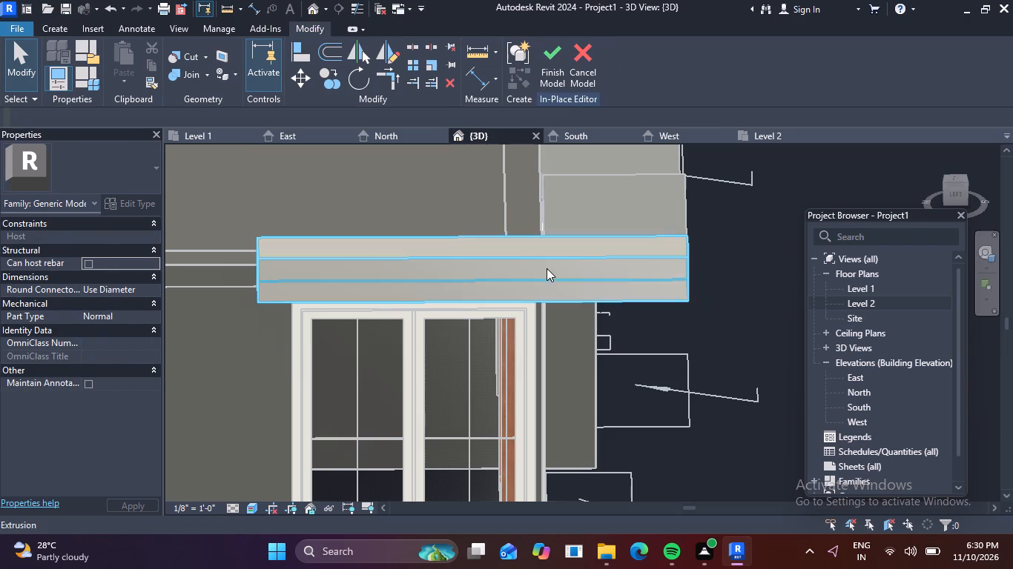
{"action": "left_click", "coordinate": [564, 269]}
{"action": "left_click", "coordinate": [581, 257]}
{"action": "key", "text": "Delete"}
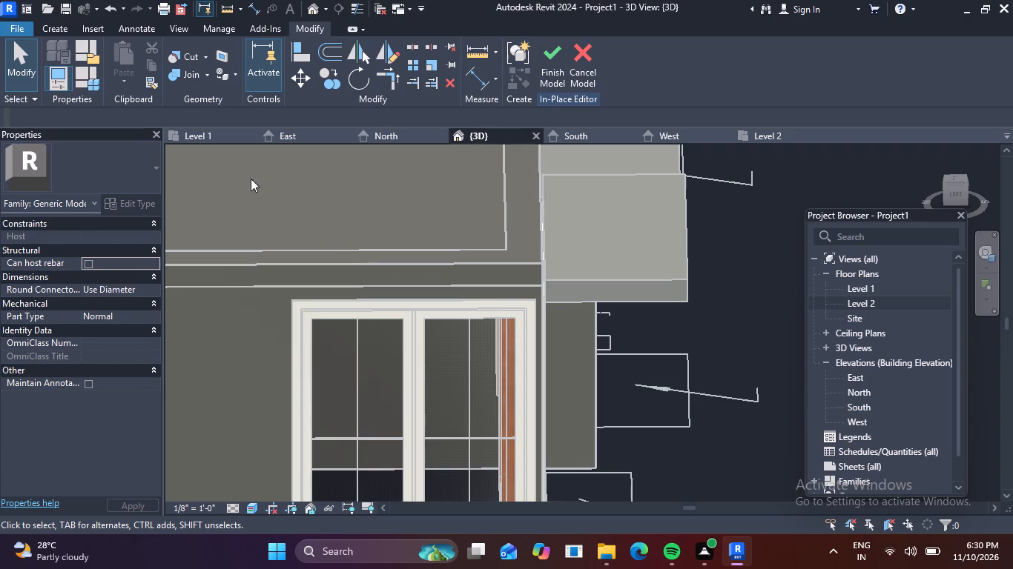
Finish the in-place model and agree to delete its emptied family.
{"action": "middle_click_drag", "start_coordinate": [150, 122], "coordinate": [291, 162]}
{"action": "middle_click_drag", "start_coordinate": [352, 180], "coordinate": [414, 200]}
{"action": "scroll", "coordinate": [414, 200], "scroll_direction": "down", "scroll_amount": 3}
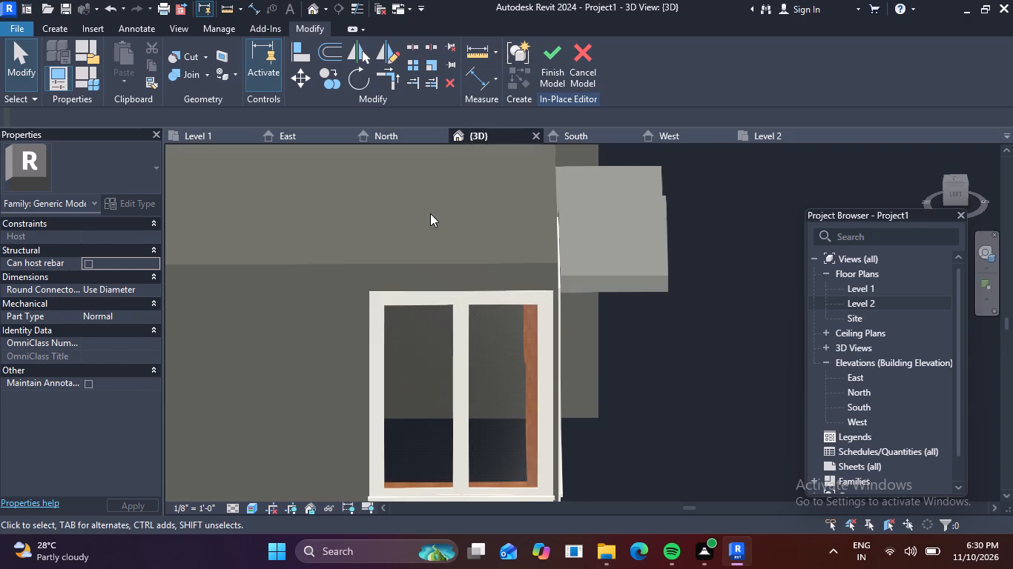
{"action": "scroll", "coordinate": [492, 298], "scroll_direction": "up", "scroll_amount": 4}
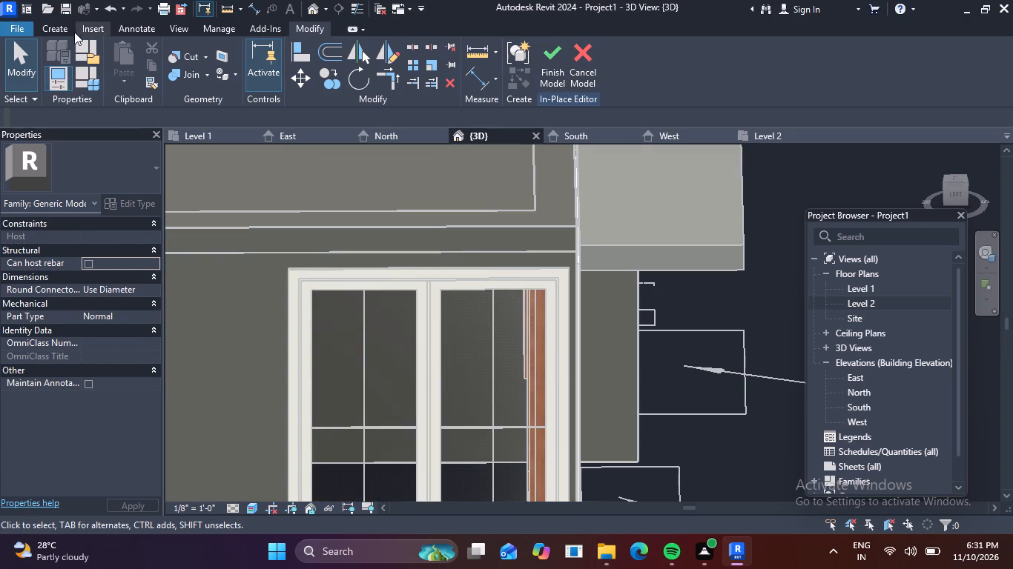
{"action": "left_click", "coordinate": [552, 60]}
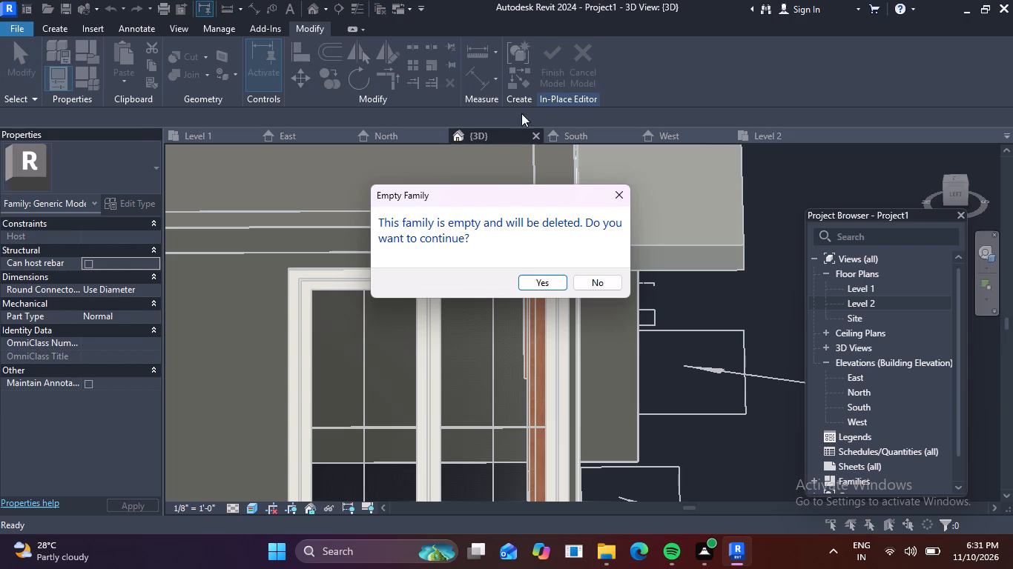
{"action": "left_click", "coordinate": [554, 283]}
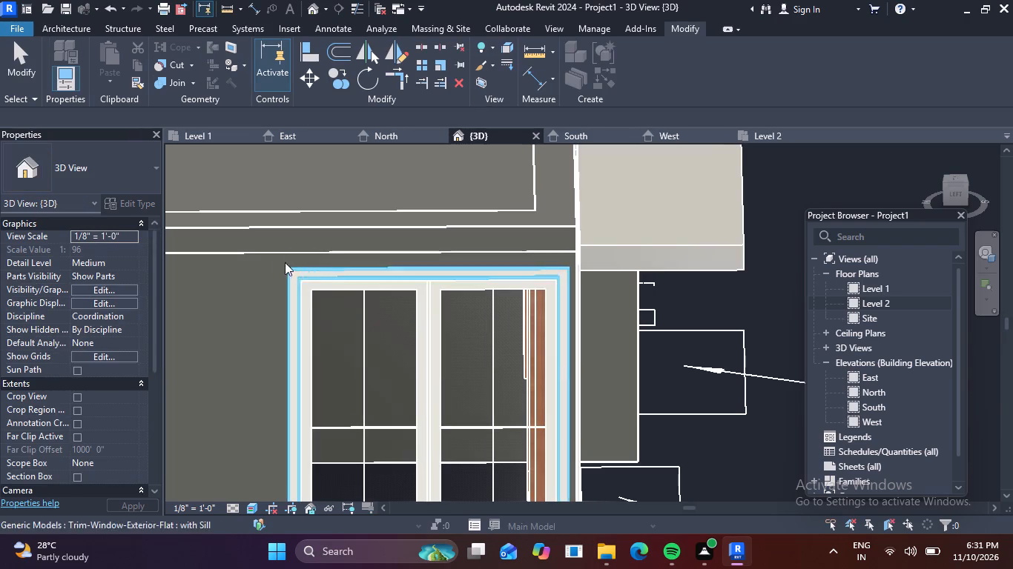
Start a new in-place component in the Generic Models category, accepting the suggested name.
{"action": "left_click", "coordinate": [77, 27]}
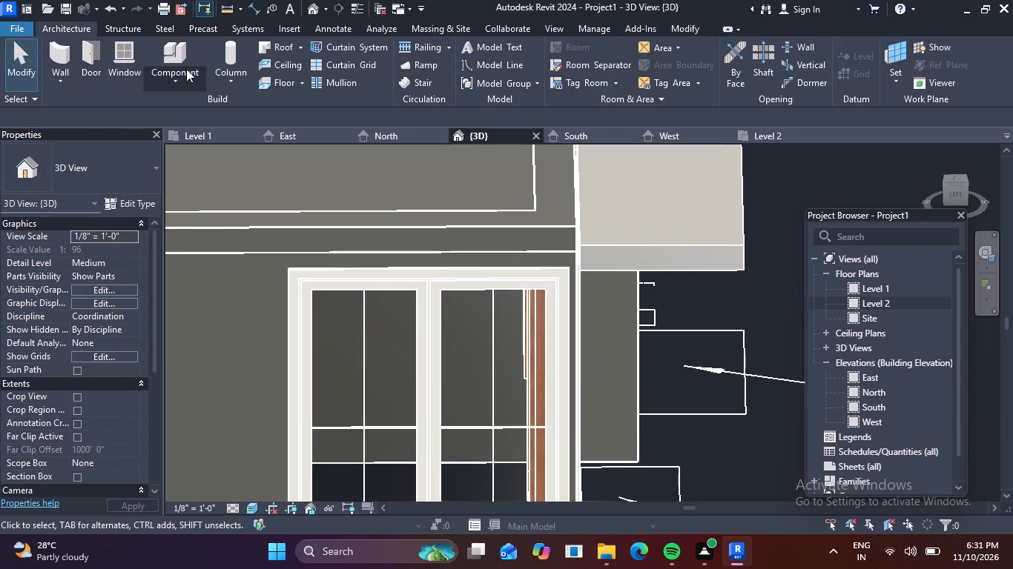
{"action": "left_click", "coordinate": [185, 76]}
{"action": "left_click", "coordinate": [188, 144]}
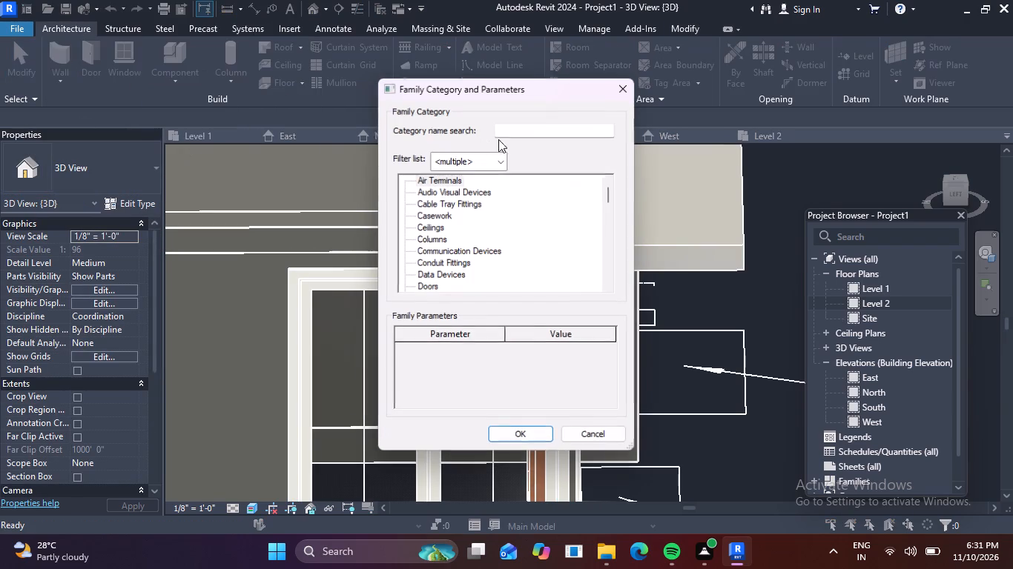
{"action": "scroll", "coordinate": [512, 249], "scroll_direction": "down", "scroll_amount": 8}
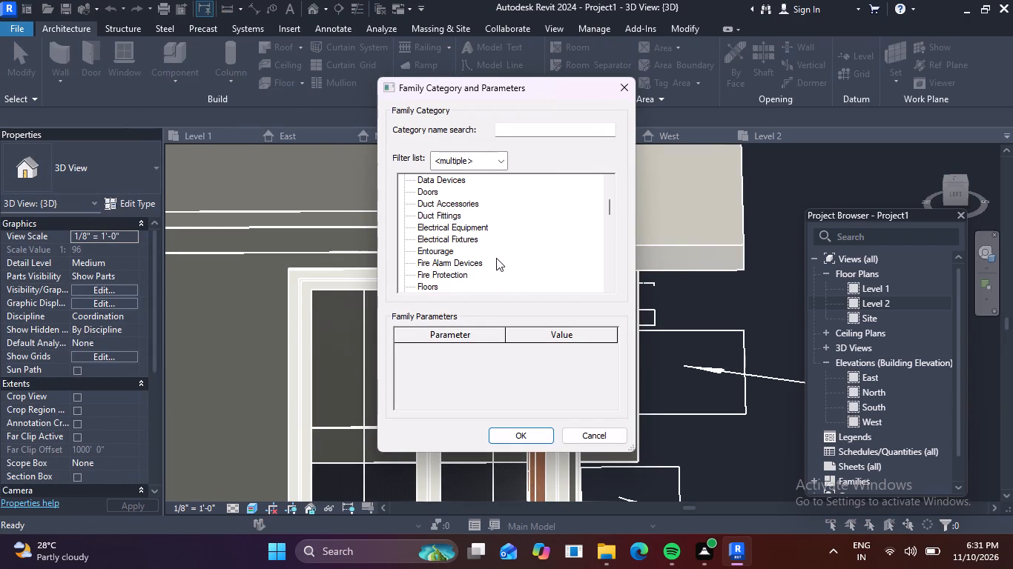
{"action": "scroll", "coordinate": [496, 258], "scroll_direction": "down", "scroll_amount": 5}
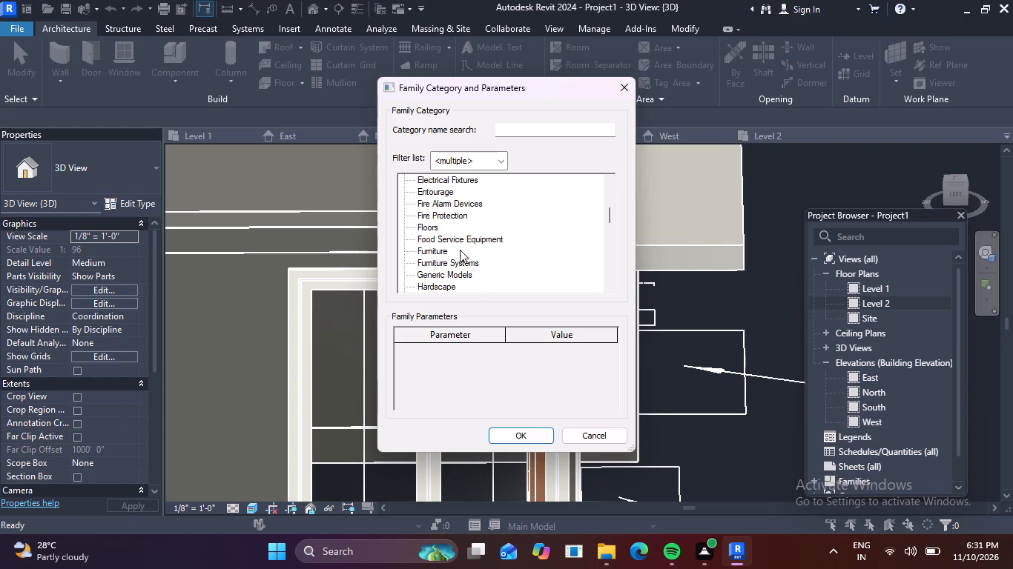
{"action": "scroll", "coordinate": [460, 250], "scroll_direction": "down", "scroll_amount": 1}
{"action": "left_click", "coordinate": [455, 259]}
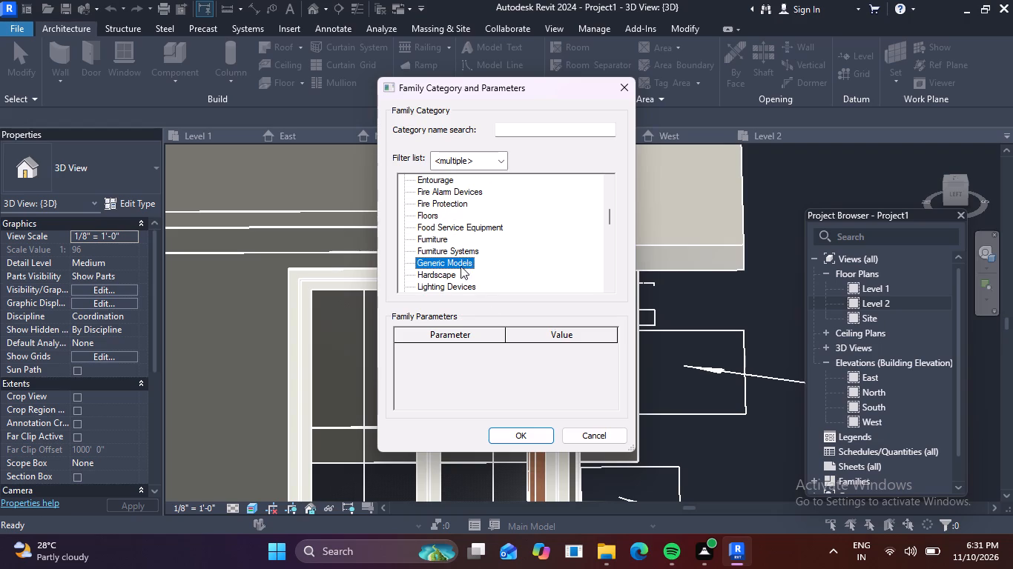
{"action": "left_click", "coordinate": [537, 434]}
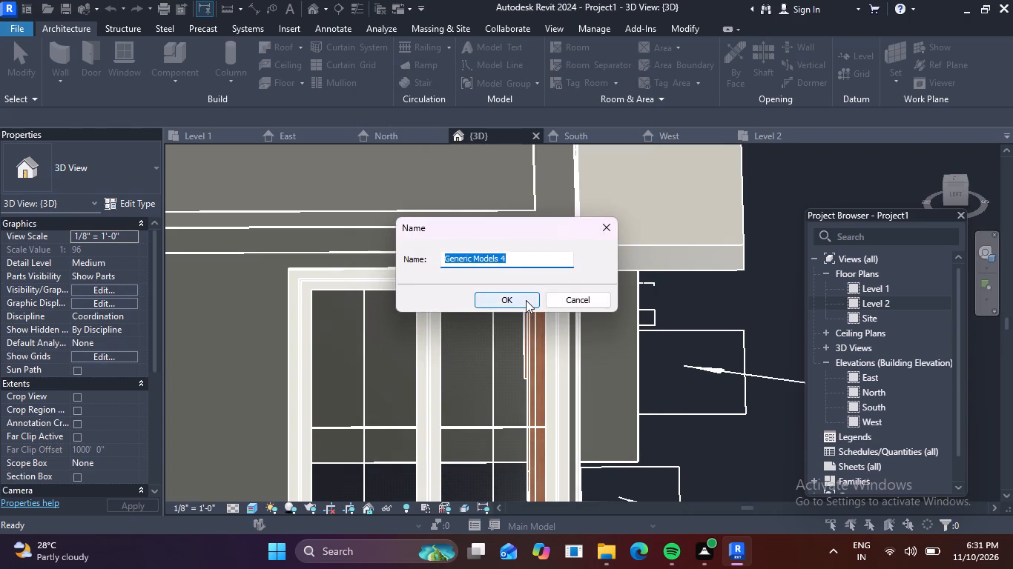
{"action": "left_click", "coordinate": [526, 300]}
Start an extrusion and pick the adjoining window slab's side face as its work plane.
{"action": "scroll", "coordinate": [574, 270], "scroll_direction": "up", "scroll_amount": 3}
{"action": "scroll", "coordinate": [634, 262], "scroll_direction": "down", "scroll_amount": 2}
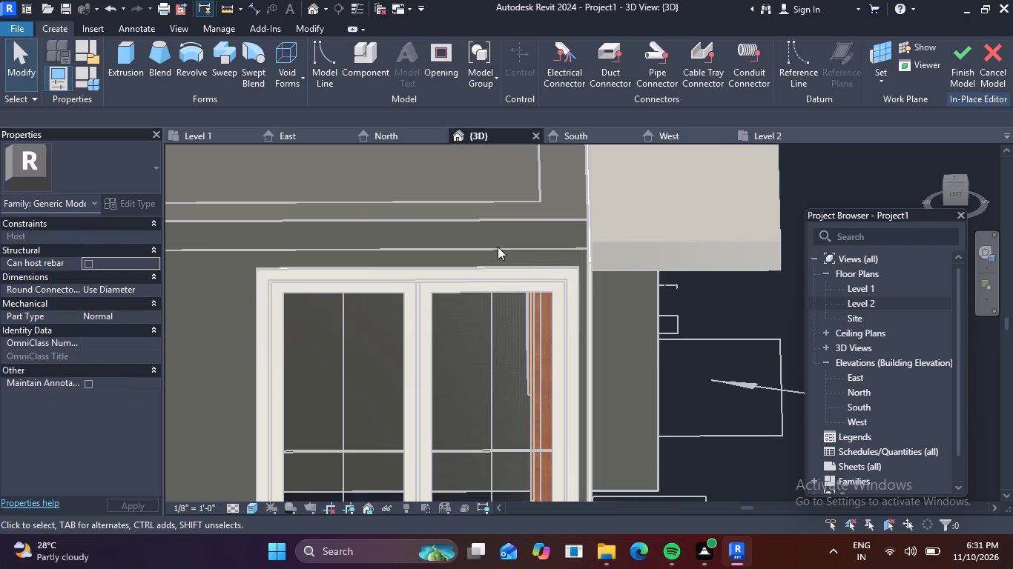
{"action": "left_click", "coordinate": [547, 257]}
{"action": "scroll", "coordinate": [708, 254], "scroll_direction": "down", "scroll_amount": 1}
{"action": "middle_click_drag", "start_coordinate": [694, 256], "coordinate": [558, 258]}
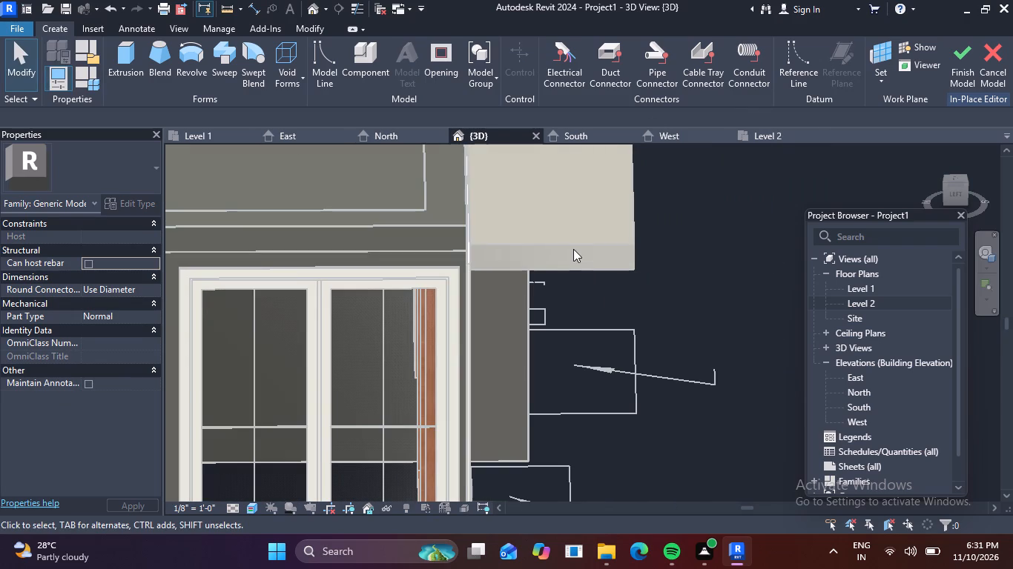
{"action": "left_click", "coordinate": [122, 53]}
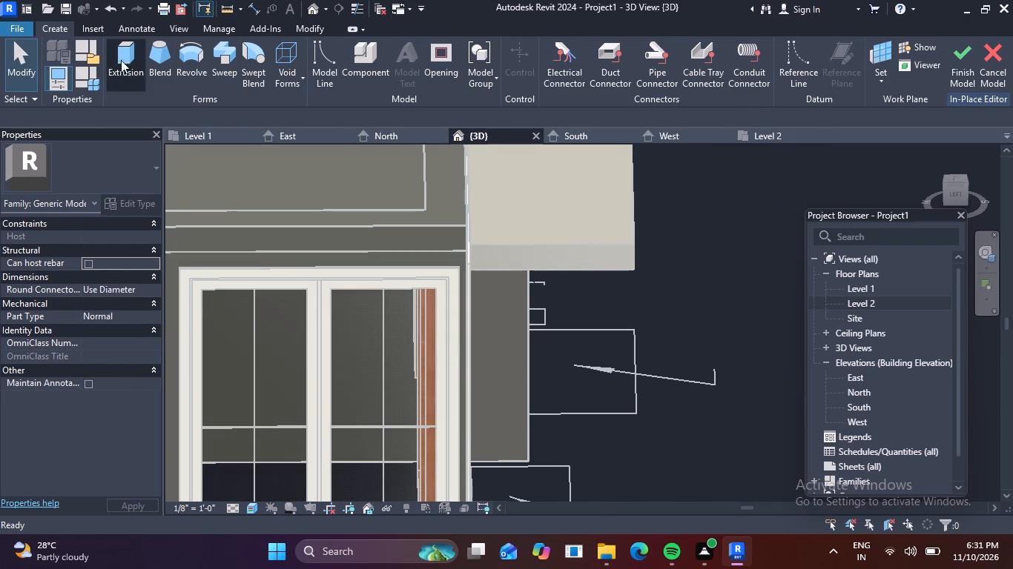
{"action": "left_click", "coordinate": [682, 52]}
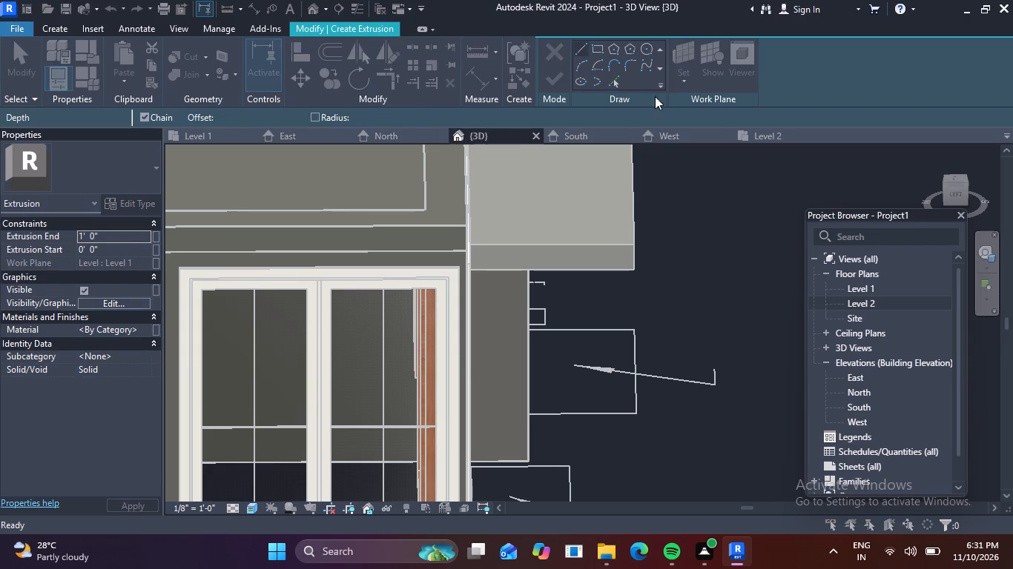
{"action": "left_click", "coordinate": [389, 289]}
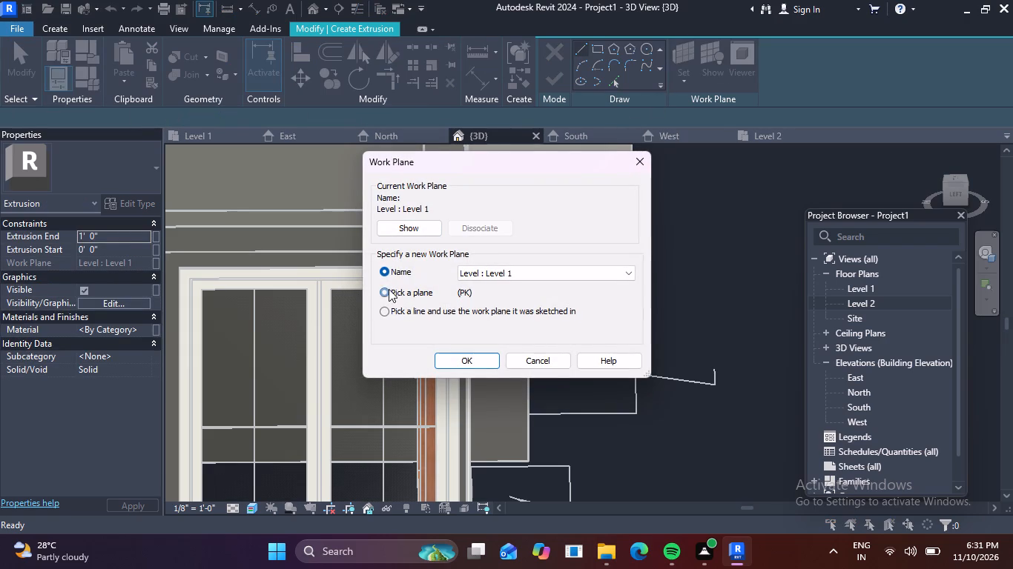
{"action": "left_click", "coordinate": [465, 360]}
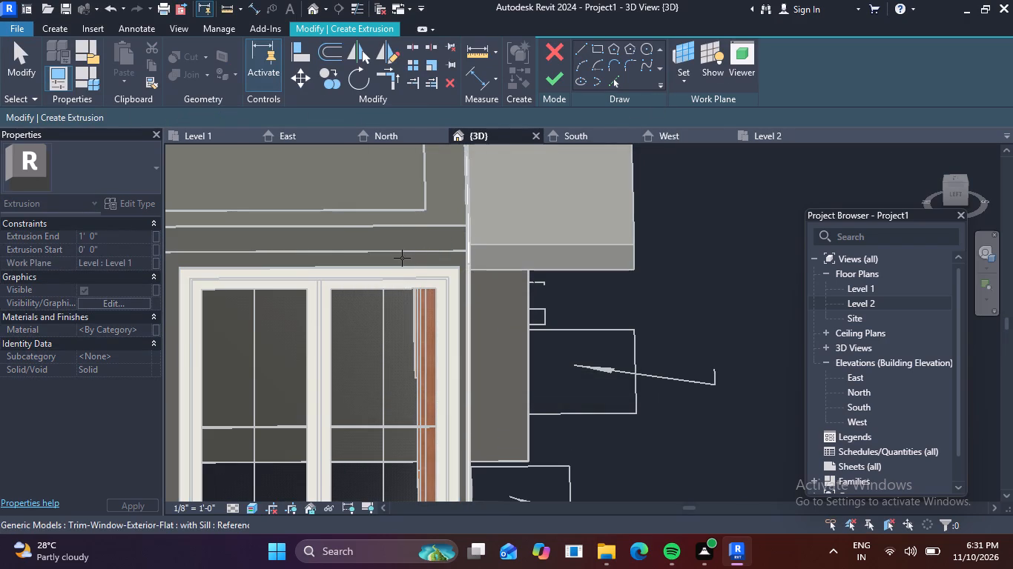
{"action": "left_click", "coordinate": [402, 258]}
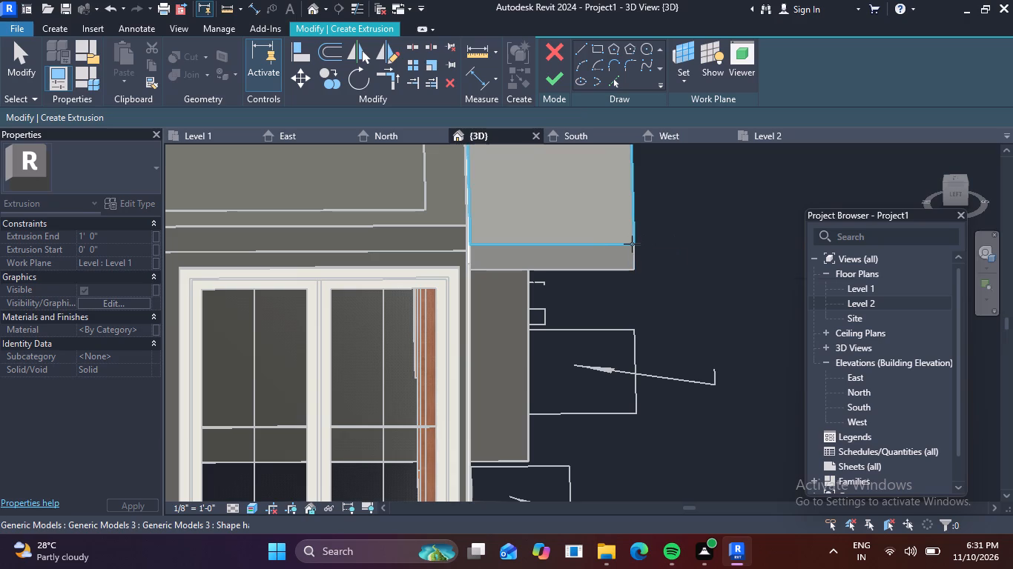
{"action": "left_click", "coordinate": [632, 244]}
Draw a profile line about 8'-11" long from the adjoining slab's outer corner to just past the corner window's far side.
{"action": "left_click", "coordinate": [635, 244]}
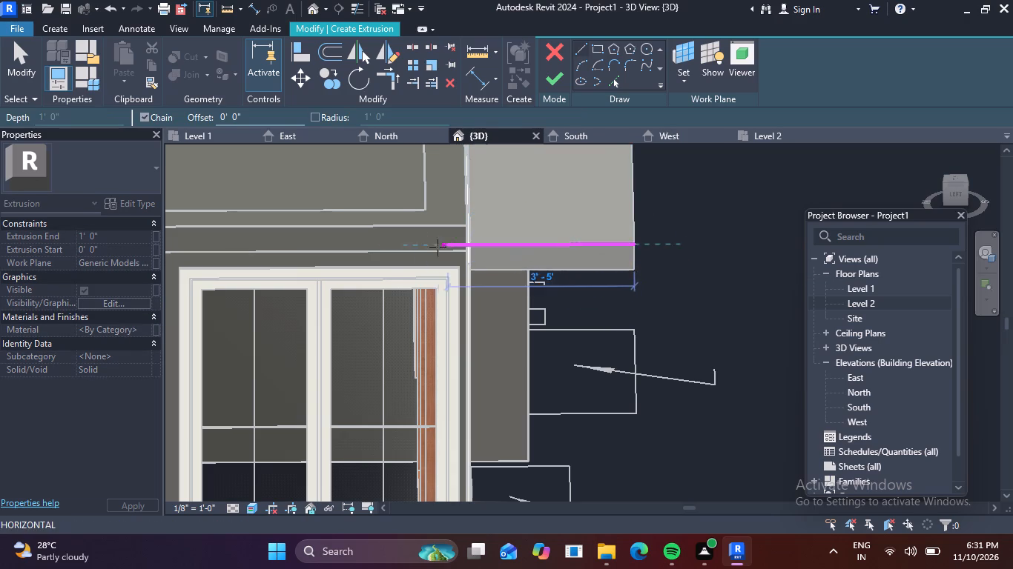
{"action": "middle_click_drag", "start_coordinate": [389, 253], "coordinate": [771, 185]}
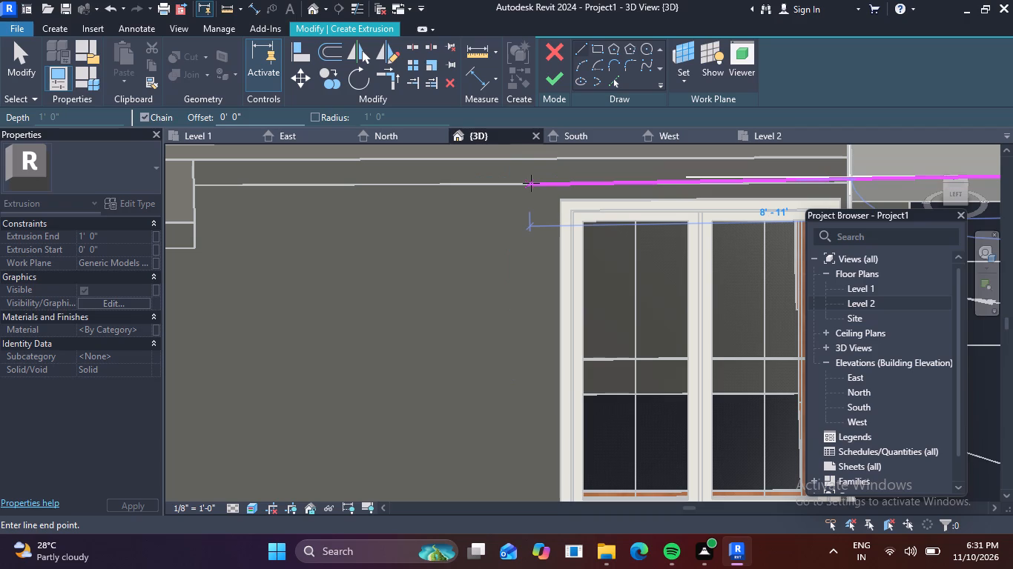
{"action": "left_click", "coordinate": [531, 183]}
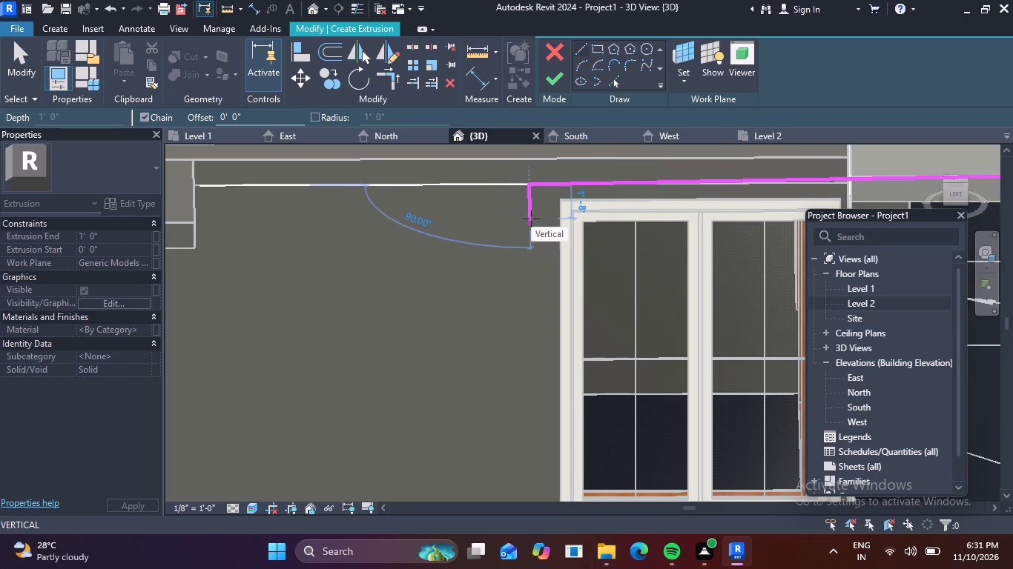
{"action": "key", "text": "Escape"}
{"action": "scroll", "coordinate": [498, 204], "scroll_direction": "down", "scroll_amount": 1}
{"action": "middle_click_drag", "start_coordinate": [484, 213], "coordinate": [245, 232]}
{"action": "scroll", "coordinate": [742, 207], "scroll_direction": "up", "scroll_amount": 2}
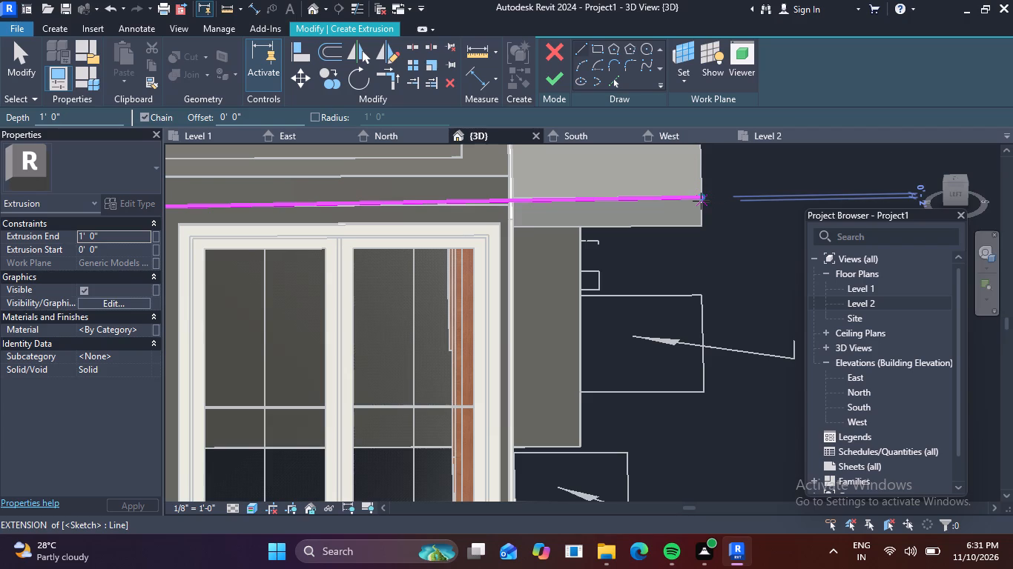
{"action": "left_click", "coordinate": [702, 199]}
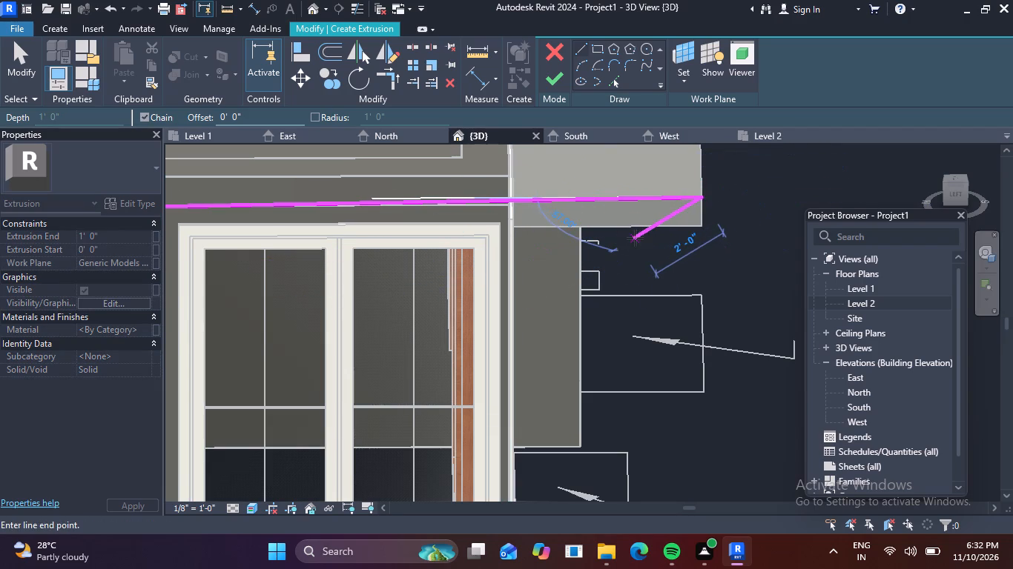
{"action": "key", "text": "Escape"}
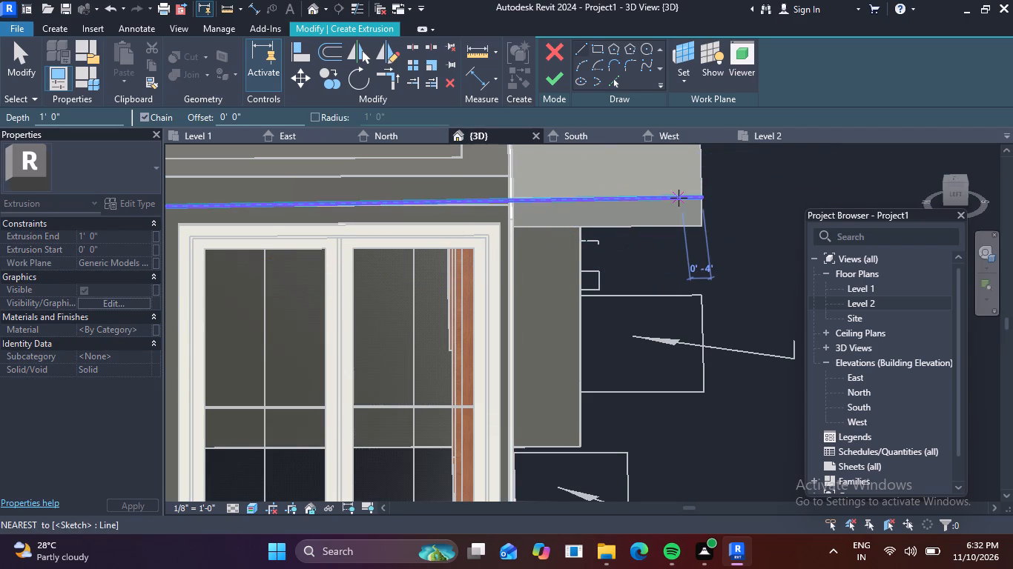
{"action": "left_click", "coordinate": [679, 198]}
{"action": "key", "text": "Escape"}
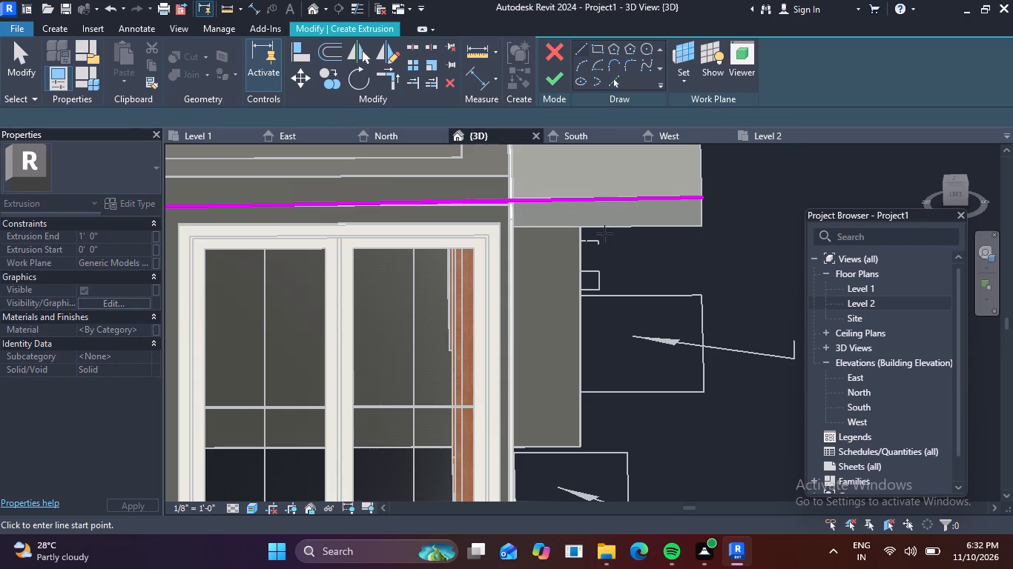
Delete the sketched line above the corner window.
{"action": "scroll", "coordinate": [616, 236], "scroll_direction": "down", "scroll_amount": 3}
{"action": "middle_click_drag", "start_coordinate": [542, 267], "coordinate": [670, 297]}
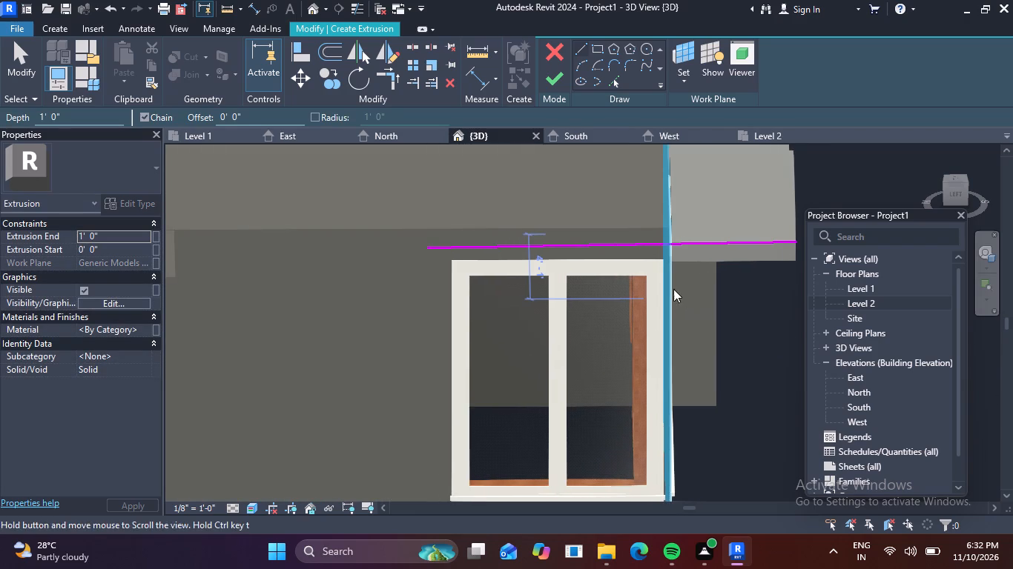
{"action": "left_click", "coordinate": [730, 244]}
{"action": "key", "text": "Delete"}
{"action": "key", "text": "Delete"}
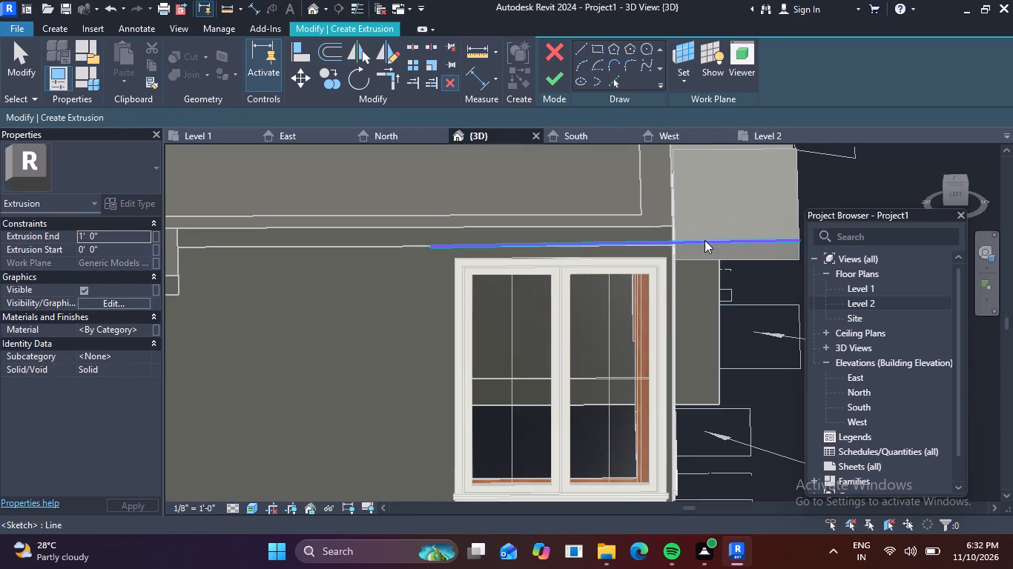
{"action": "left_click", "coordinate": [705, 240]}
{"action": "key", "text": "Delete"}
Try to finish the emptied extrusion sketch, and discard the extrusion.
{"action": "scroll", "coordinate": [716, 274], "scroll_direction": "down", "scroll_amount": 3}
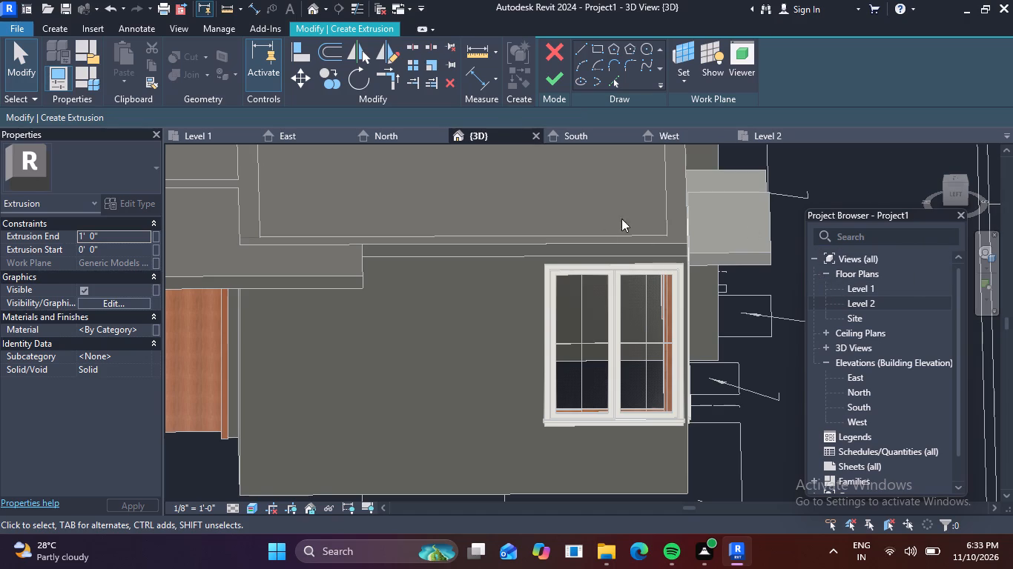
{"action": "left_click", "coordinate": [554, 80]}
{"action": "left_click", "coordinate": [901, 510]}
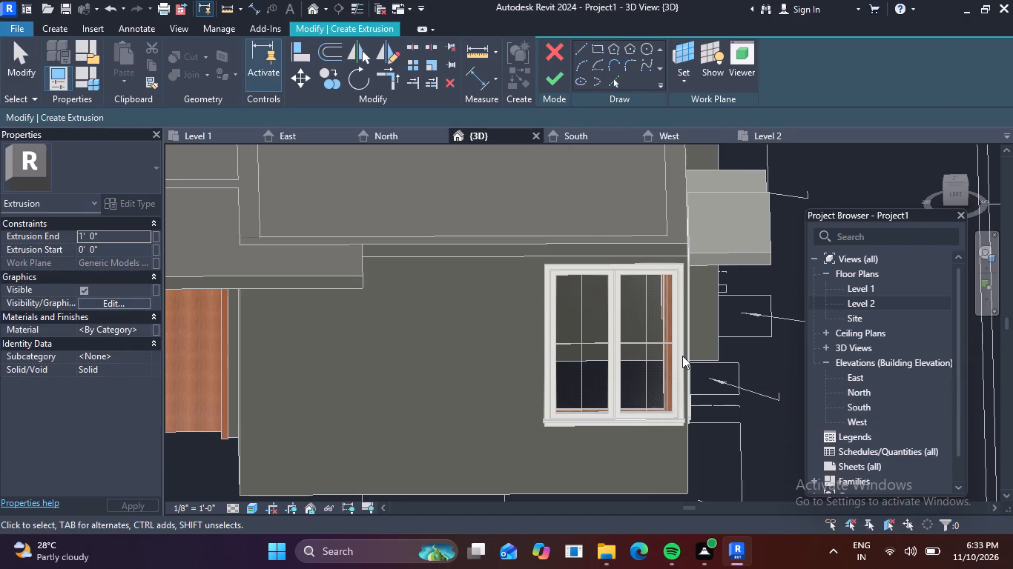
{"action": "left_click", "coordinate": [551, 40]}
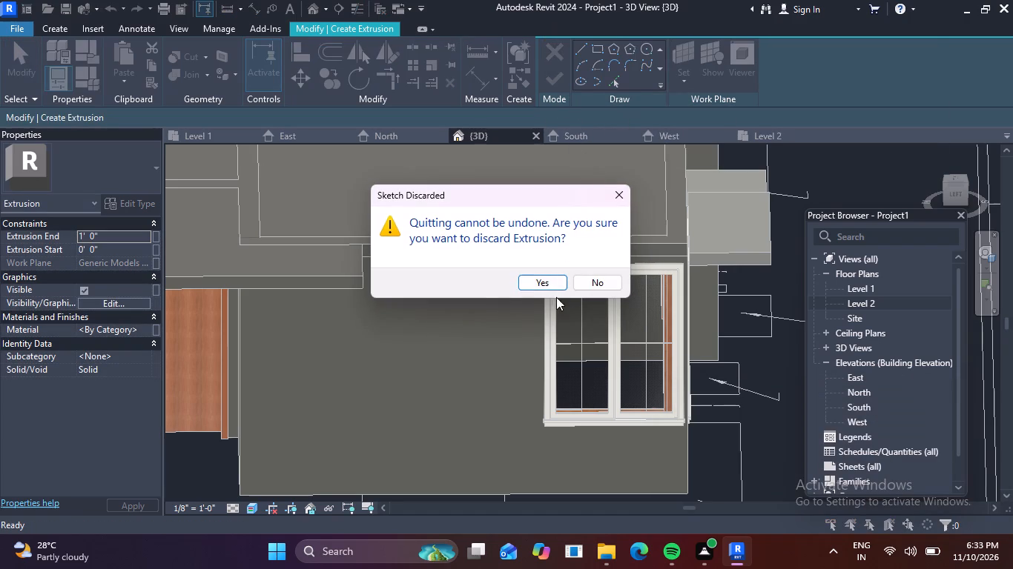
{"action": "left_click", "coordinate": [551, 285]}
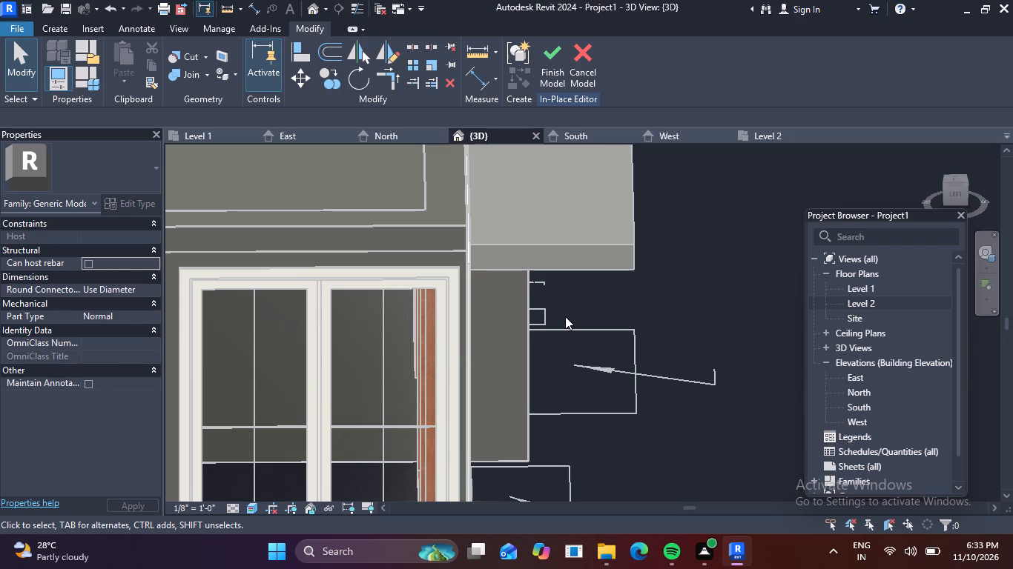
Start a new extrusion and pick the edge face of the 6" floor slab above the corner window as its work plane.
{"action": "middle_click_drag", "start_coordinate": [502, 264], "coordinate": [636, 285]}
{"action": "scroll", "coordinate": [548, 276], "scroll_direction": "down", "scroll_amount": 1}
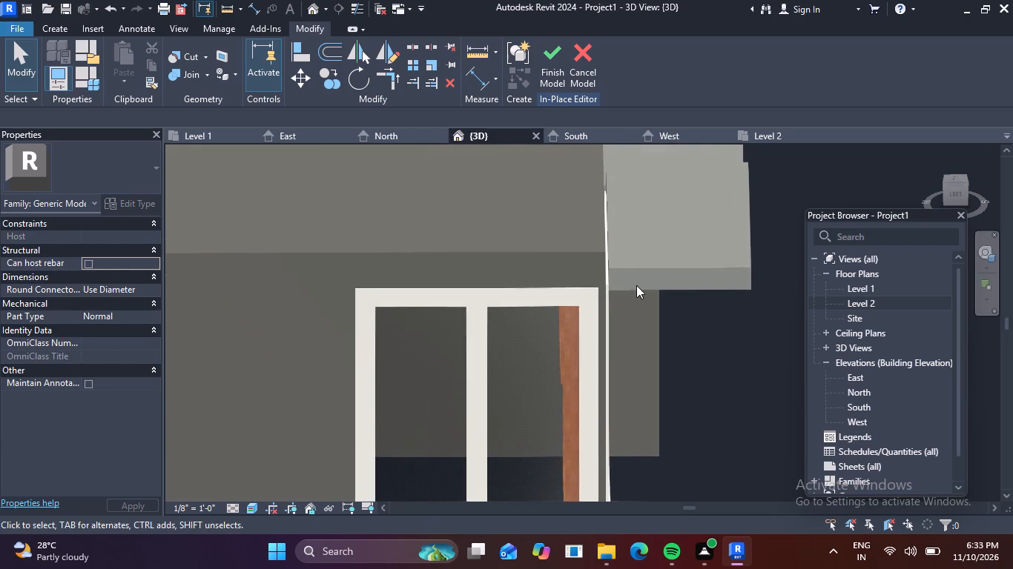
{"action": "key", "text": "Escape"}
{"action": "key", "text": "Escape"}
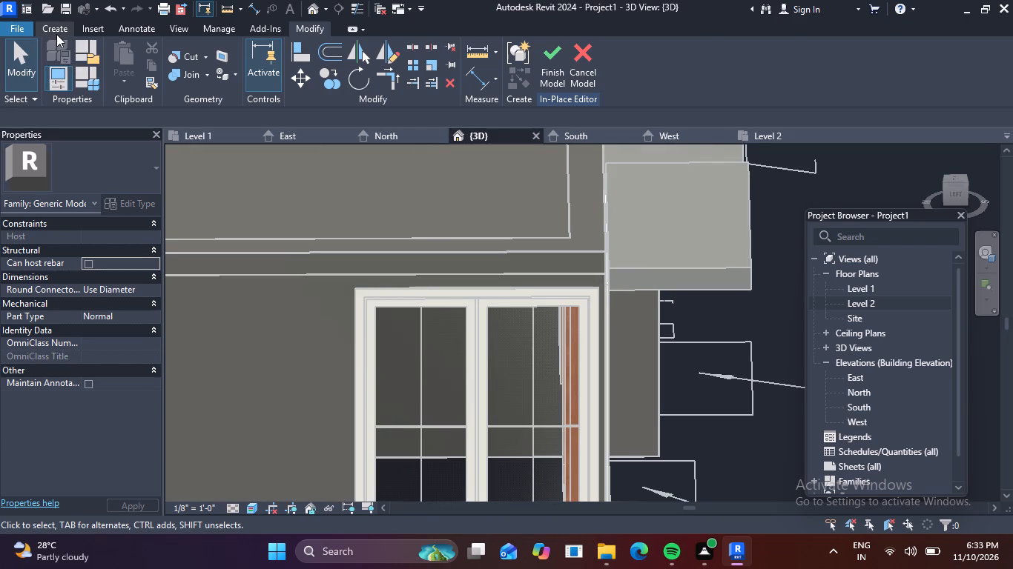
{"action": "left_click", "coordinate": [56, 33]}
{"action": "left_click", "coordinate": [118, 59]}
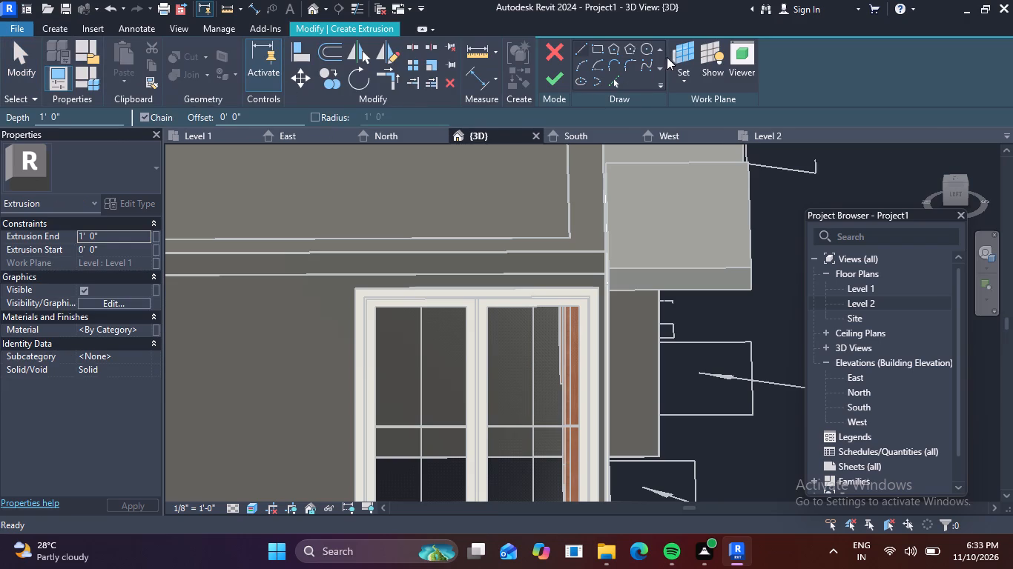
{"action": "left_click", "coordinate": [679, 53]}
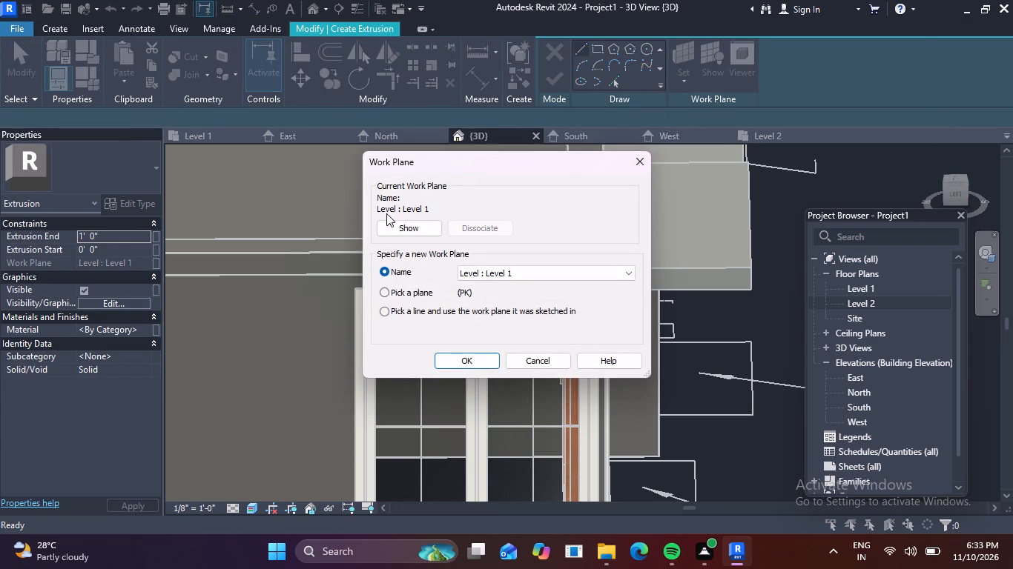
{"action": "left_click", "coordinate": [388, 291]}
{"action": "left_click", "coordinate": [473, 363]}
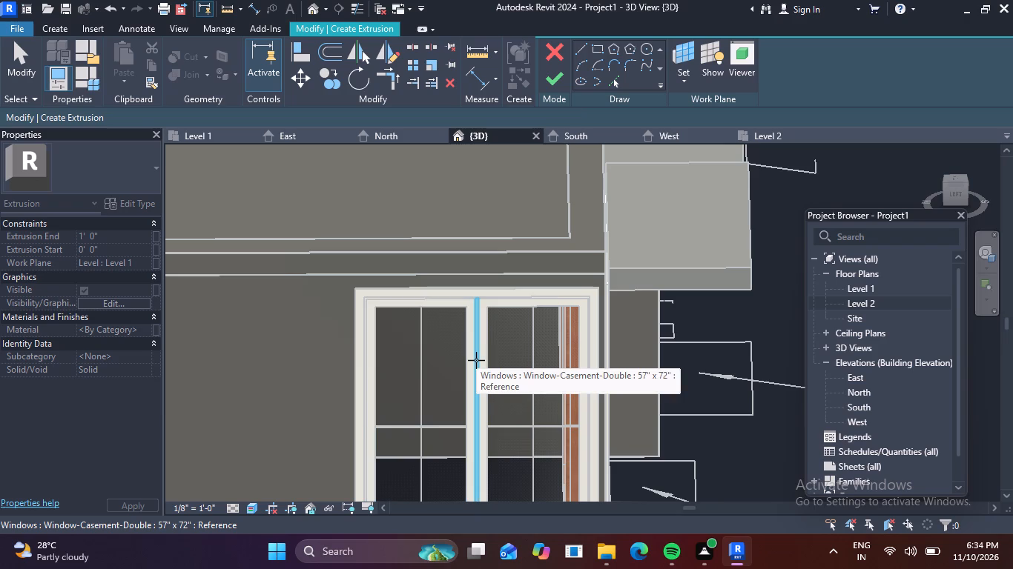
{"action": "left_click", "coordinate": [450, 261]}
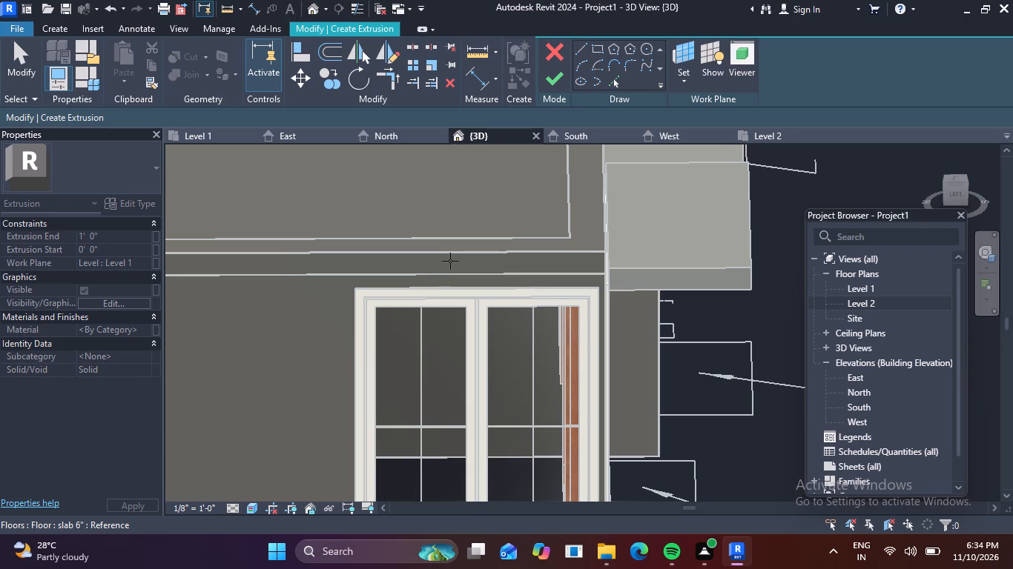
{"action": "left_click", "coordinate": [575, 268]}
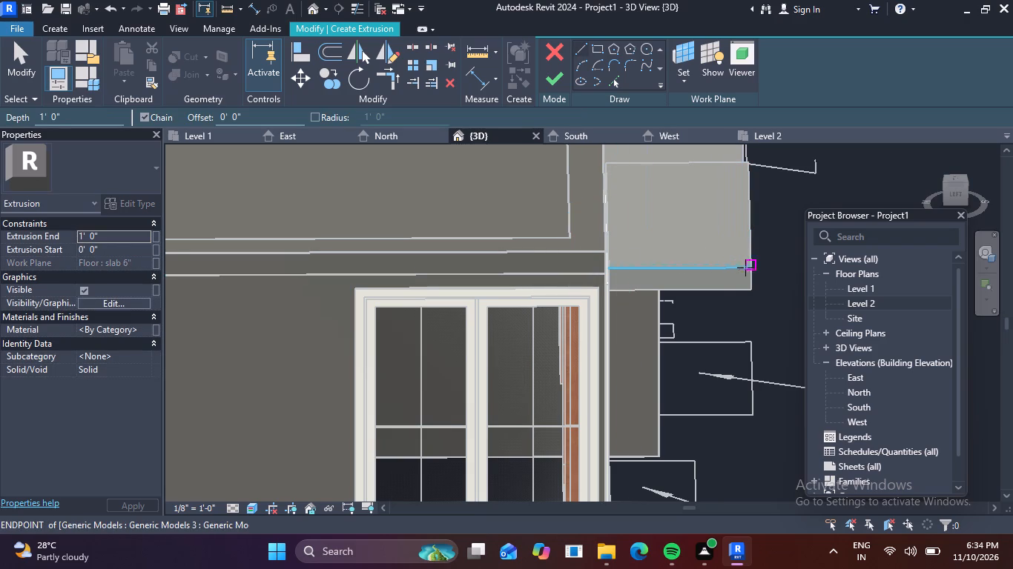
Draw the slab profile's upper line about 9'-0" long from the adjoining slab's outer corner to just past the corner window's far side.
{"action": "left_click", "coordinate": [749, 267]}
{"action": "middle_click_drag", "start_coordinate": [384, 269], "coordinate": [504, 255]}
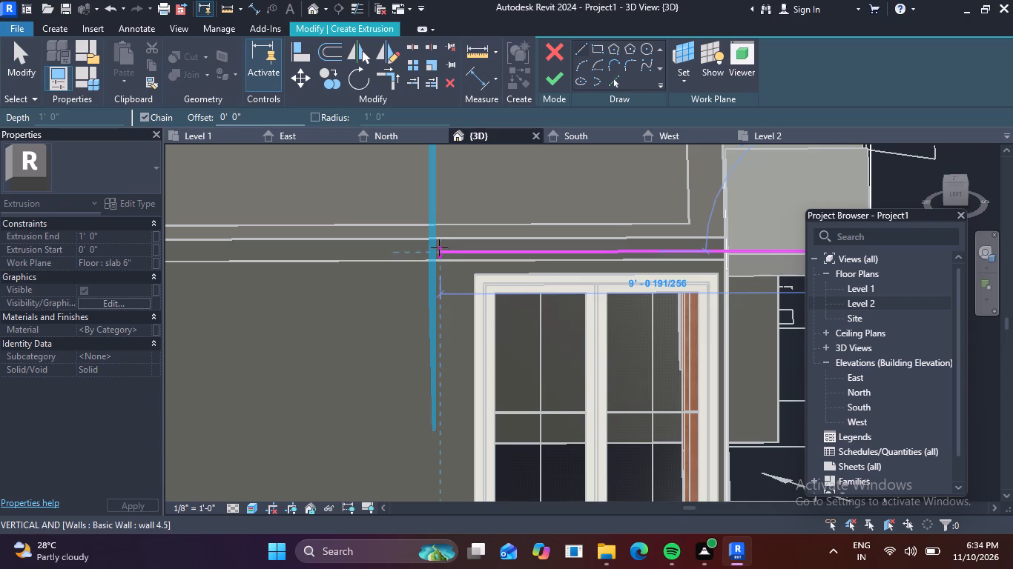
{"action": "left_click", "coordinate": [439, 247]}
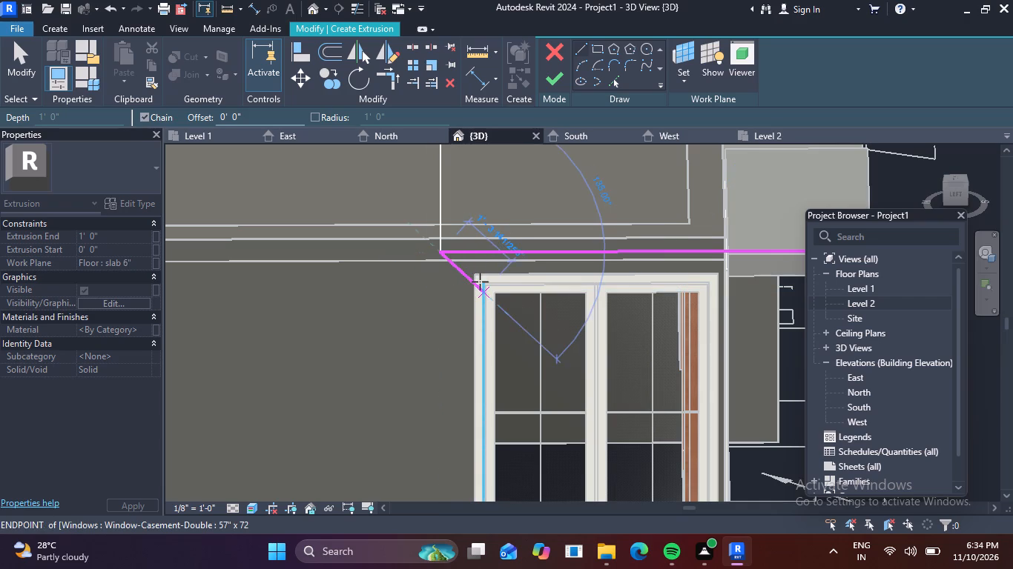
{"action": "key", "text": "space"}
{"action": "key", "text": "Escape"}
{"action": "middle_click_drag", "start_coordinate": [429, 296], "coordinate": [334, 279]}
{"action": "middle_click_drag", "start_coordinate": [753, 252], "coordinate": [702, 254]}
{"action": "scroll", "coordinate": [735, 229], "scroll_direction": "up", "scroll_amount": 3}
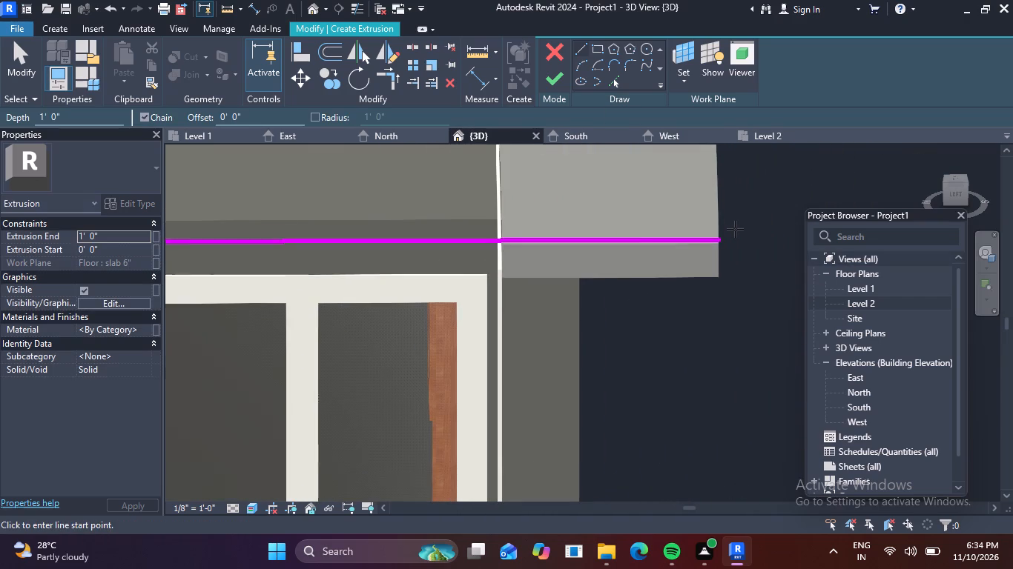
Close the profile as a 6" deep rectangle along the full length of the upper line and finish the extrusion sketch.
{"action": "key", "text": "space"}
{"action": "left_click", "coordinate": [719, 237]}
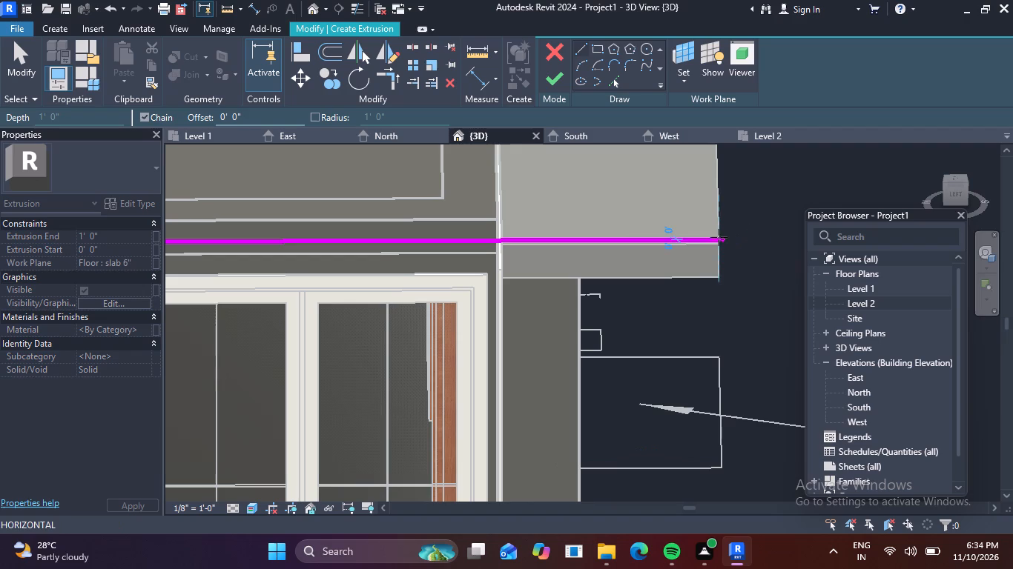
{"action": "left_click", "coordinate": [716, 277]}
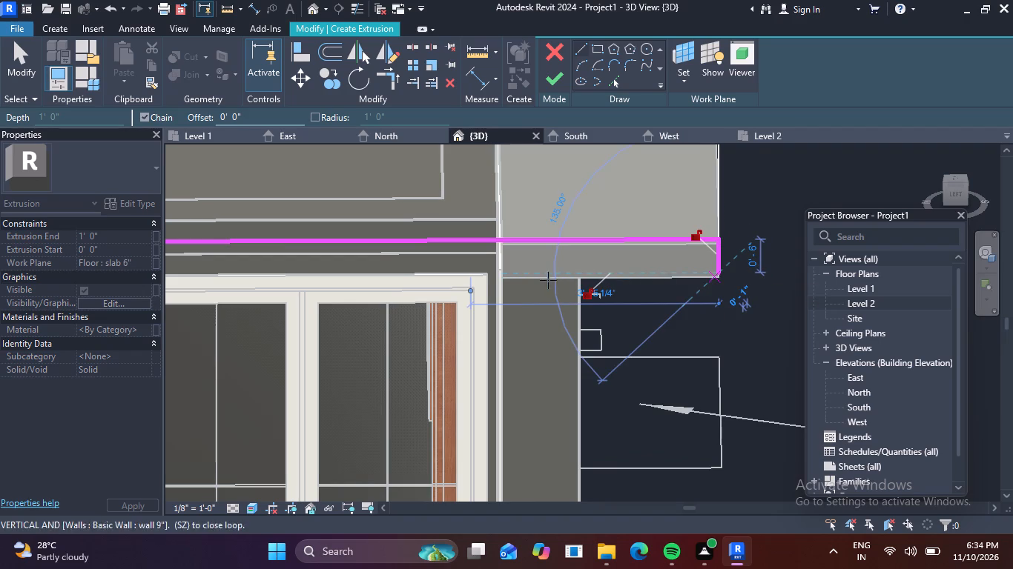
{"action": "scroll", "coordinate": [416, 293], "scroll_direction": "down", "scroll_amount": 2}
{"action": "middle_click_drag", "start_coordinate": [430, 290], "coordinate": [598, 256]}
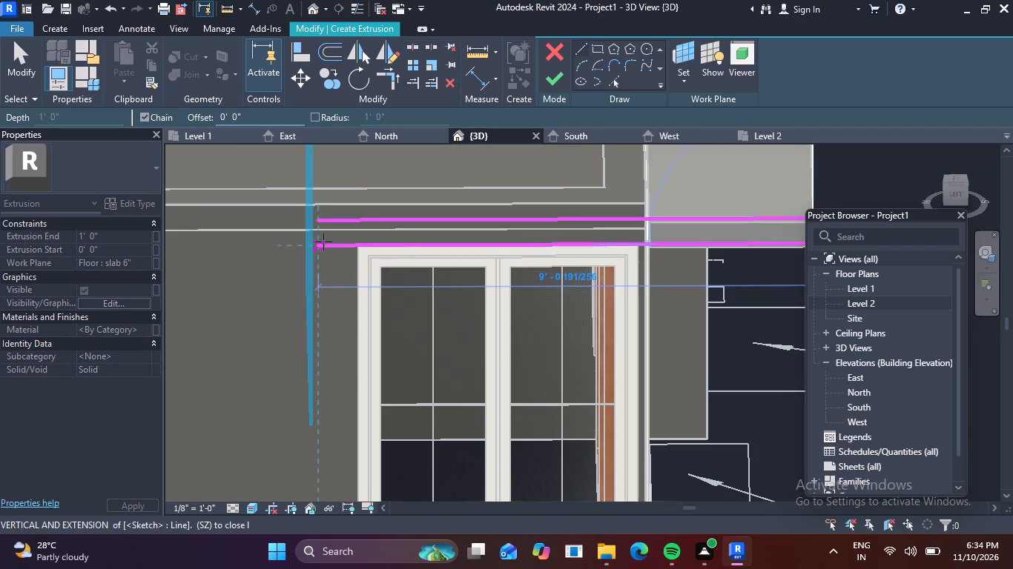
{"action": "left_click", "coordinate": [318, 242]}
{"action": "left_click", "coordinate": [320, 220]}
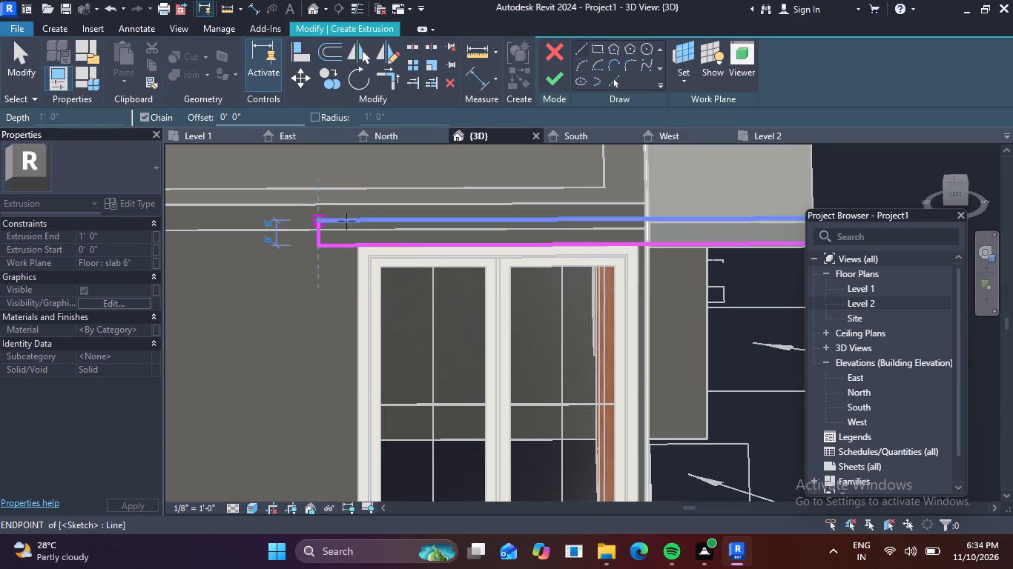
{"action": "left_click", "coordinate": [555, 84]}
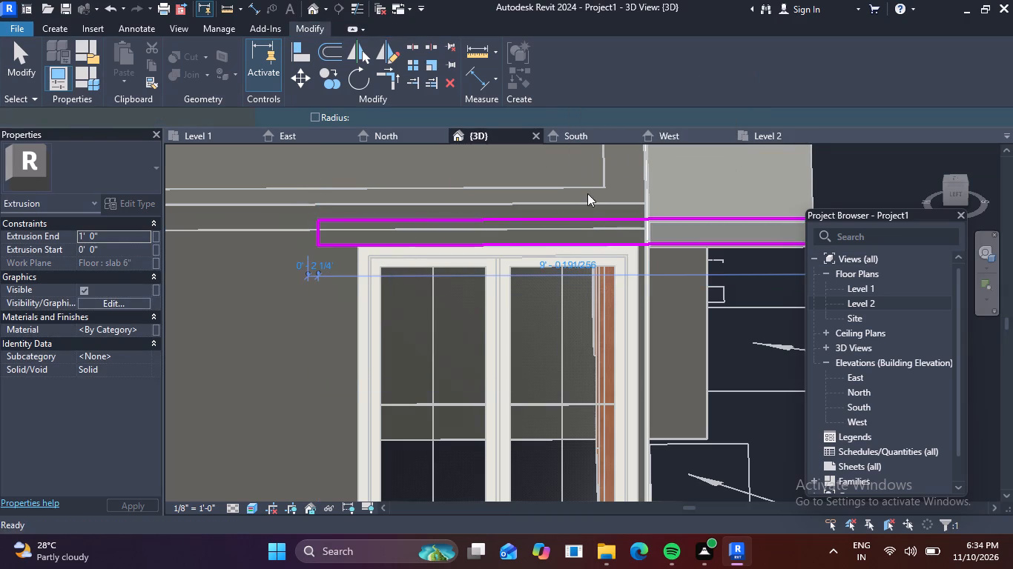
Set the corner window slab's extrusion end to 3'.
{"action": "left_click", "coordinate": [102, 235]}
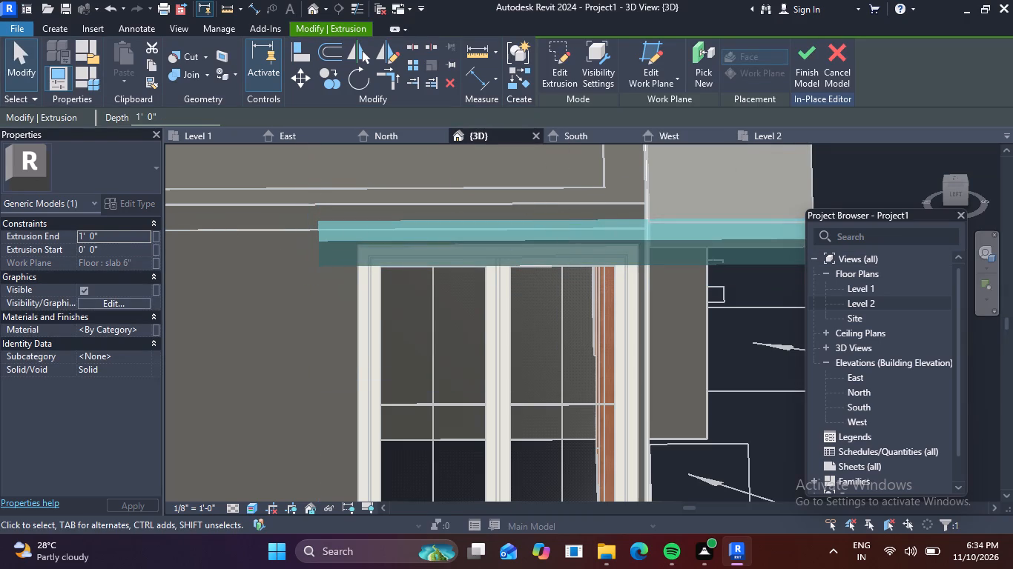
{"action": "key", "text": "BackSpace"}
{"action": "key", "text": "BackSpace"}
{"action": "key", "text": "BackSpace"}
{"action": "key", "text": "BackSpace"}
{"action": "key", "text": "BackSpace"}
{"action": "key", "text": "BackSpace"}
{"action": "type", "text": "3'"}
{"action": "key", "text": "Return"}
{"action": "scroll", "coordinate": [609, 194], "scroll_direction": "down", "scroll_amount": 2}
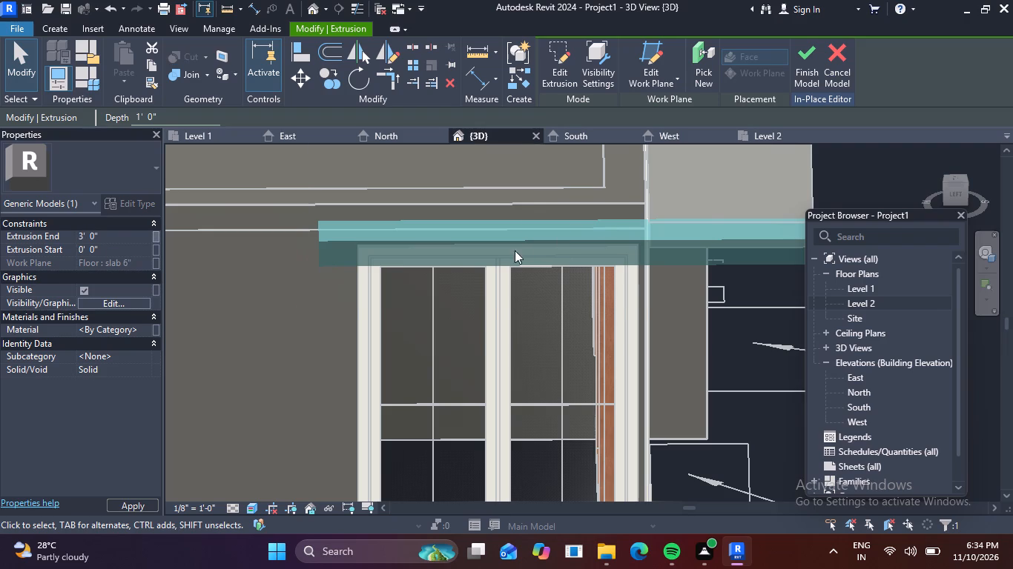
{"action": "scroll", "coordinate": [541, 287], "scroll_direction": "down", "scroll_amount": 2}
{"action": "key", "text": "Escape"}
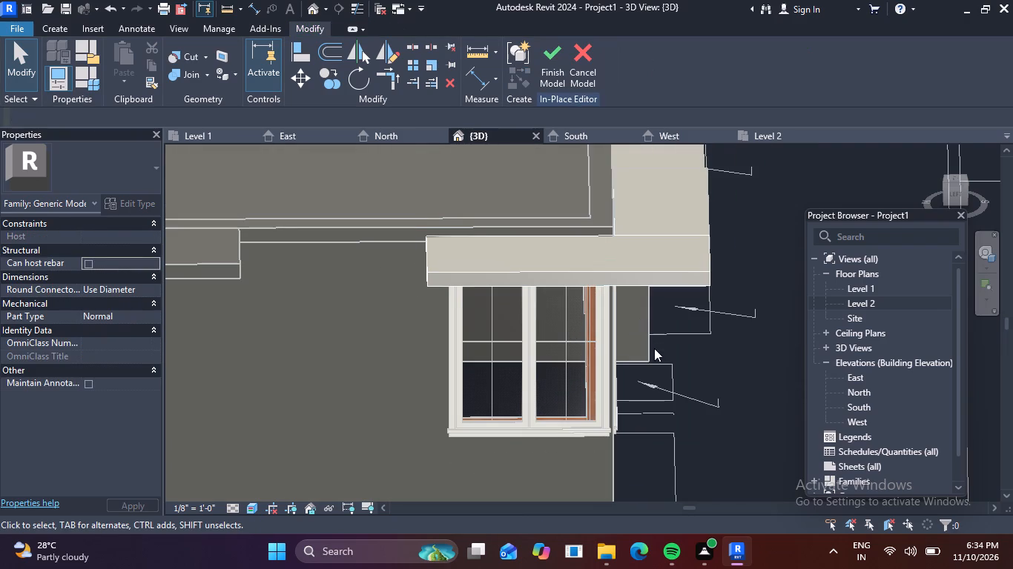
Examine the joined corner slabs from several angles and look along the door-side facade for windows still needing slabs.
{"action": "middle_click_drag", "start_coordinate": [680, 356], "coordinate": [591, 395], "text": "shift"}
{"action": "middle_click_drag", "start_coordinate": [492, 309], "coordinate": [495, 230]}
{"action": "scroll", "coordinate": [493, 251], "scroll_direction": "down", "scroll_amount": 1}
{"action": "middle_click_drag", "start_coordinate": [507, 272], "coordinate": [835, 423]}
{"action": "scroll", "coordinate": [446, 293], "scroll_direction": "down", "scroll_amount": 1}
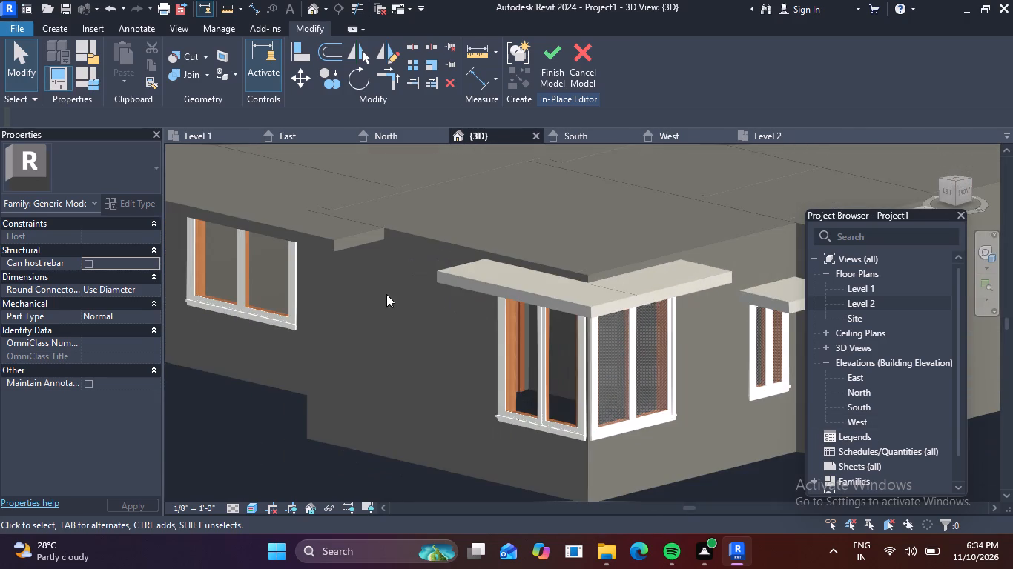
{"action": "middle_click_drag", "start_coordinate": [386, 294], "coordinate": [496, 347], "text": "shift"}
{"action": "scroll", "coordinate": [443, 337], "scroll_direction": "down", "scroll_amount": 5}
{"action": "middle_click_drag", "start_coordinate": [511, 382], "coordinate": [510, 383]}
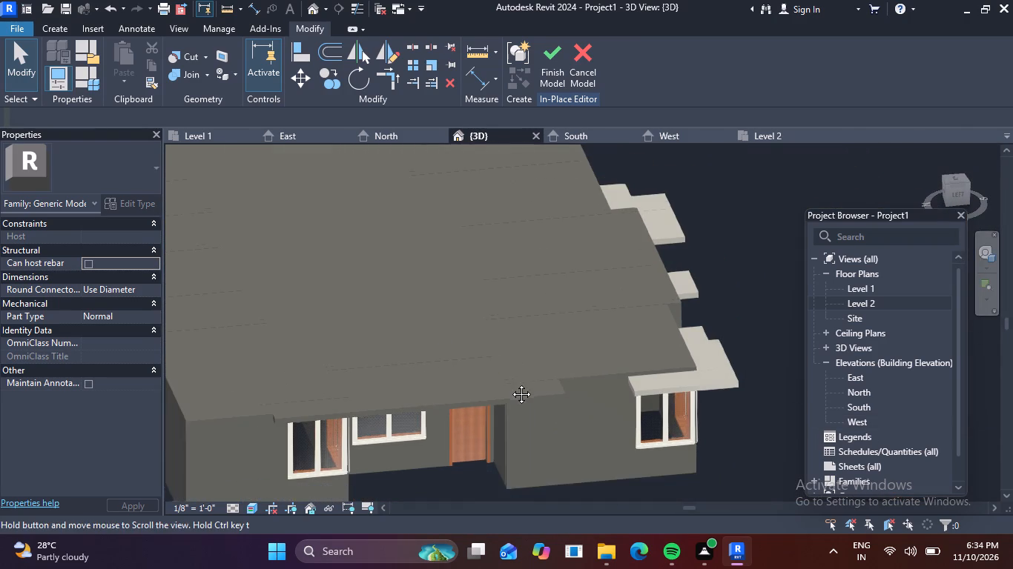
{"action": "middle_click_drag", "start_coordinate": [510, 383], "coordinate": [455, 243]}
{"action": "middle_click_drag", "start_coordinate": [352, 289], "coordinate": [364, 182], "text": "shift"}
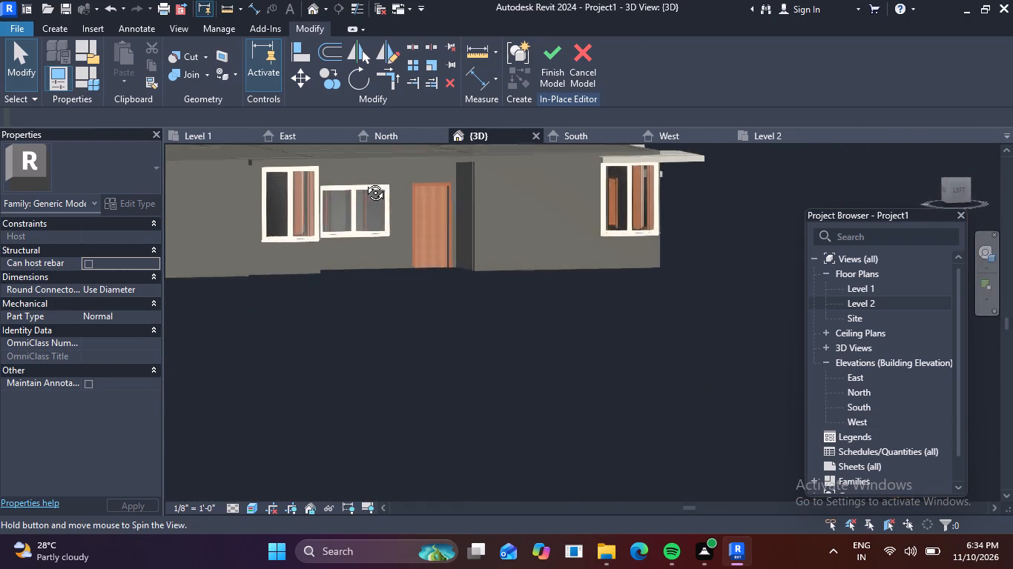
{"action": "middle_click_drag", "start_coordinate": [364, 182], "coordinate": [366, 178], "text": "shift"}
{"action": "middle_click_drag", "start_coordinate": [366, 178], "coordinate": [293, 299]}
{"action": "middle_click_drag", "start_coordinate": [301, 287], "coordinate": [269, 285], "text": "shift"}
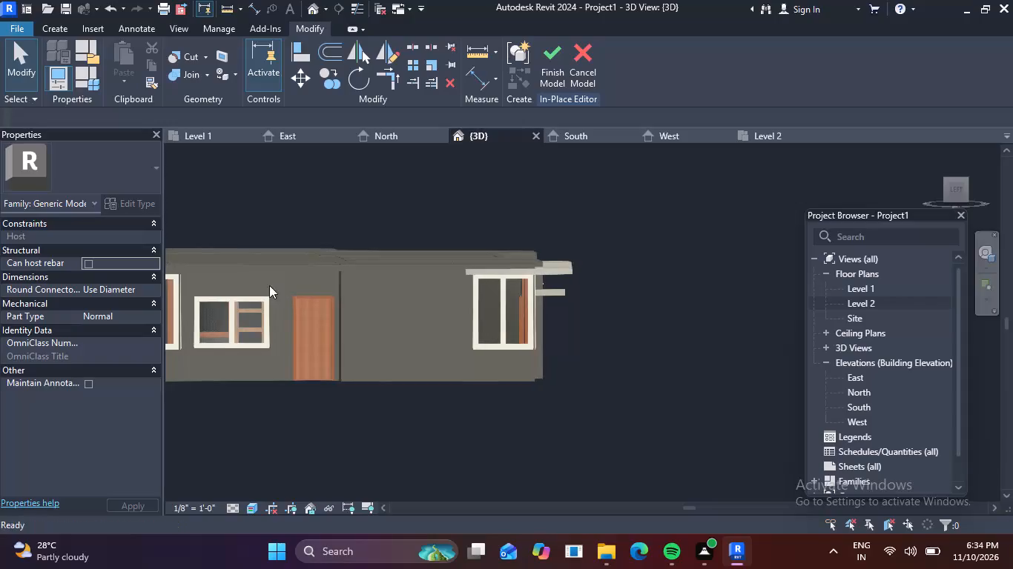
{"action": "middle_click_drag", "start_coordinate": [284, 279], "coordinate": [386, 370]}
{"action": "scroll", "coordinate": [325, 370], "scroll_direction": "up", "scroll_amount": 5}
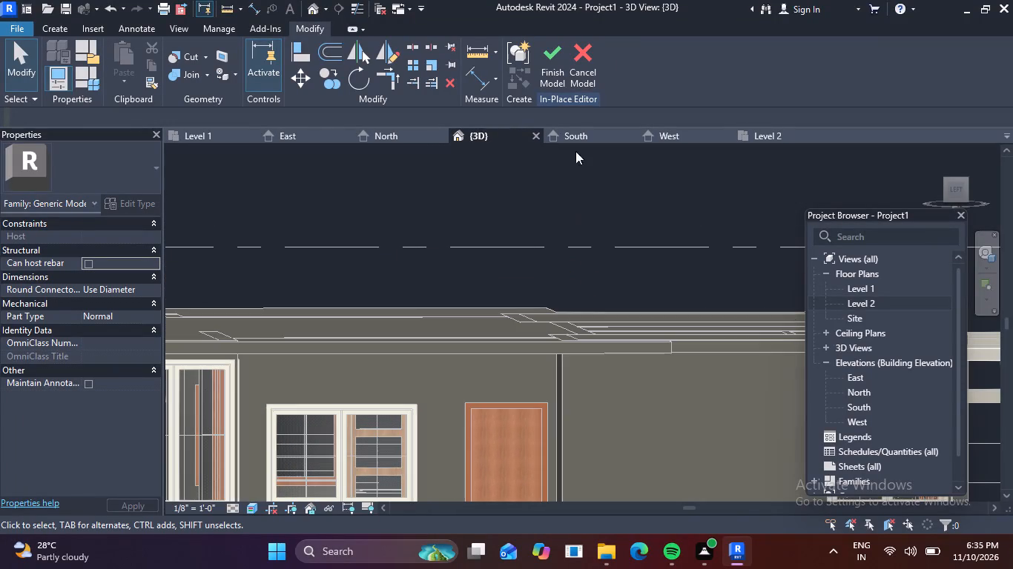
Finish the in-place model of the corner window slab.
{"action": "left_click", "coordinate": [545, 56]}
Start a new in-place component in the Generic Models category for the window beside the door, keeping the suggested name.
{"action": "scroll", "coordinate": [387, 333], "scroll_direction": "down", "scroll_amount": 2}
{"action": "middle_click_drag", "start_coordinate": [352, 410], "coordinate": [361, 393]}
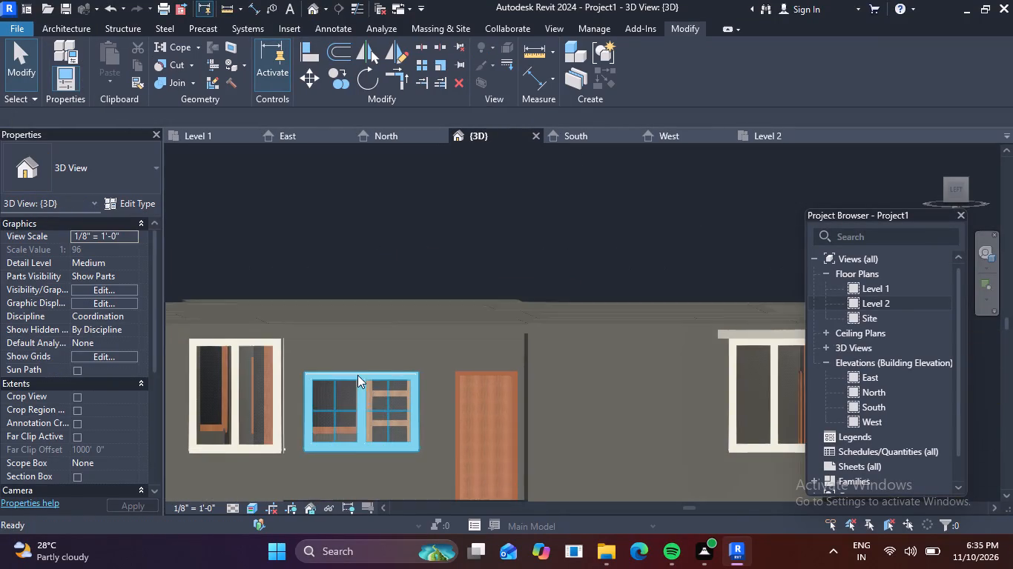
{"action": "scroll", "coordinate": [343, 363], "scroll_direction": "up", "scroll_amount": 4}
{"action": "middle_click_drag", "start_coordinate": [374, 353], "coordinate": [432, 339]}
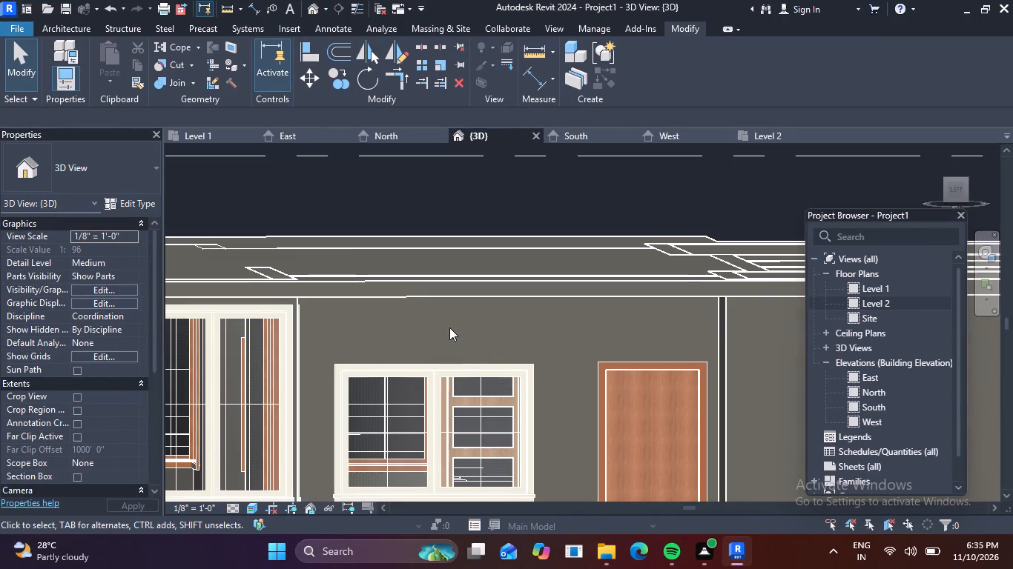
{"action": "left_click", "coordinate": [70, 28]}
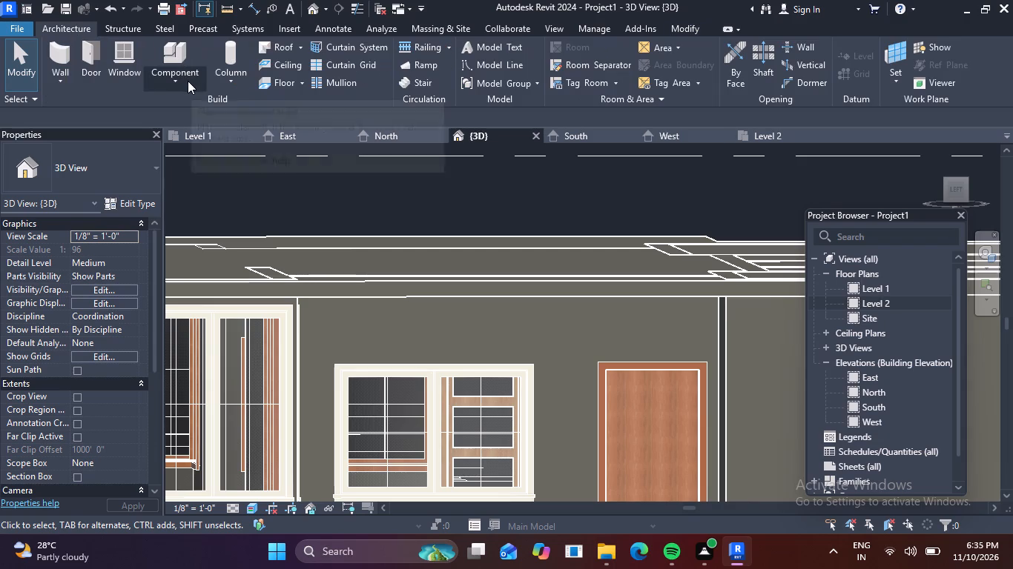
{"action": "left_click", "coordinate": [188, 81]}
{"action": "left_click", "coordinate": [199, 141]}
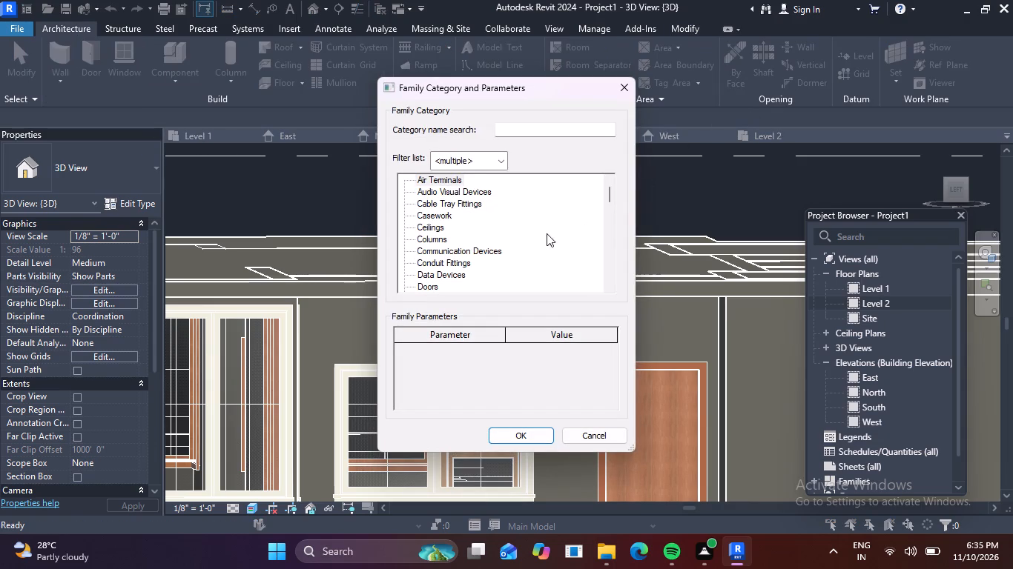
{"action": "scroll", "coordinate": [487, 248], "scroll_direction": "down", "scroll_amount": 2}
{"action": "scroll", "coordinate": [473, 241], "scroll_direction": "up", "scroll_amount": 5}
{"action": "scroll", "coordinate": [473, 241], "scroll_direction": "down", "scroll_amount": 14}
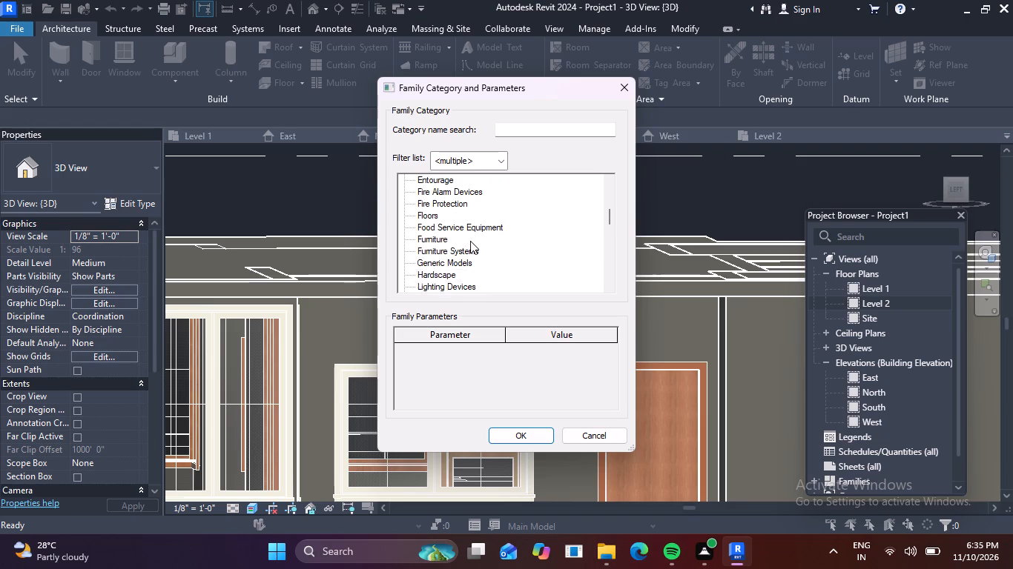
{"action": "scroll", "coordinate": [470, 241], "scroll_direction": "down", "scroll_amount": 2}
{"action": "left_click", "coordinate": [443, 237]}
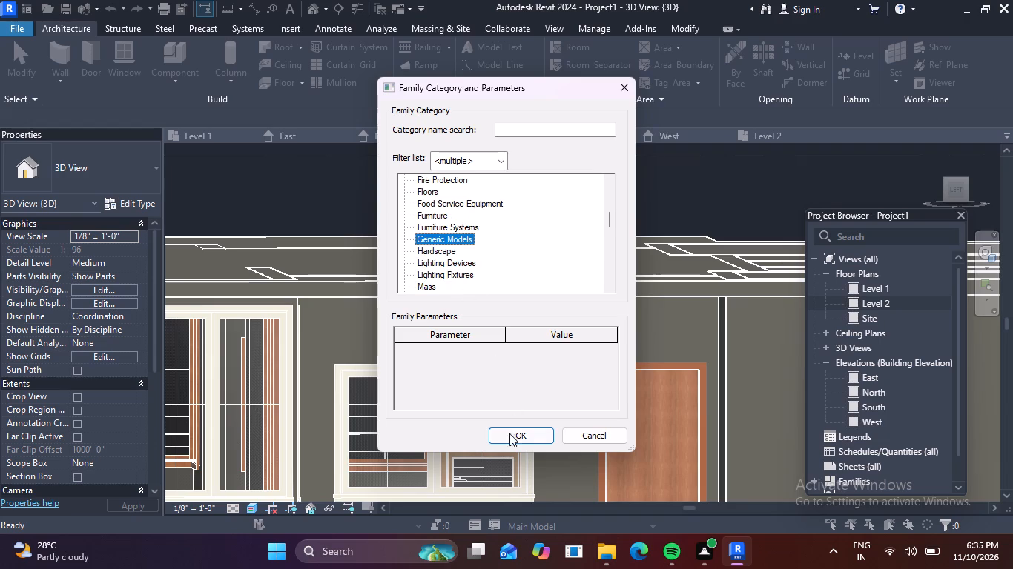
{"action": "left_click", "coordinate": [526, 436]}
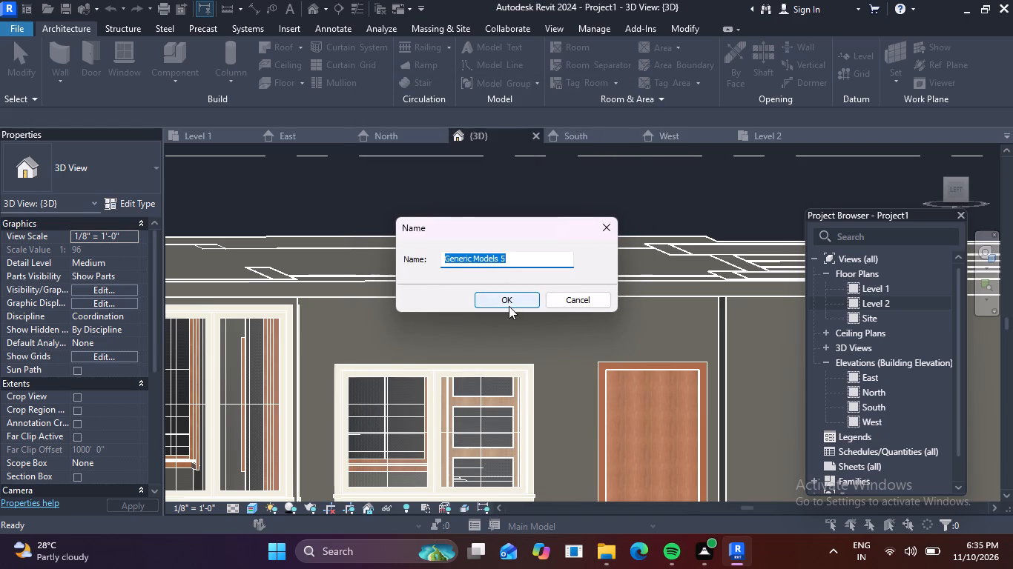
{"action": "left_click", "coordinate": [509, 306]}
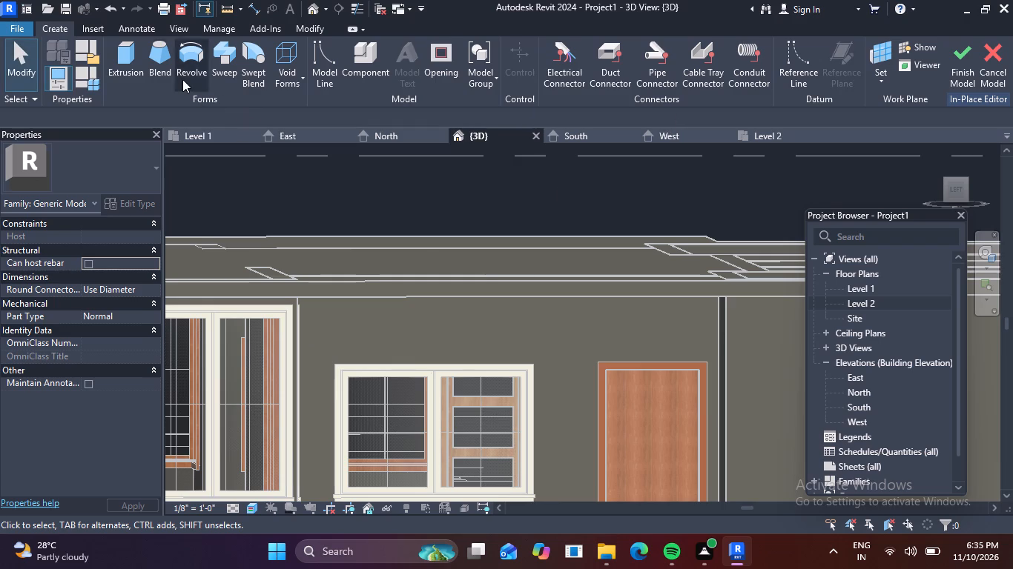
Start an extrusion and pick the edge face of the 6" floor slab above the window beside the door as its work plane.
{"action": "left_click", "coordinate": [140, 53]}
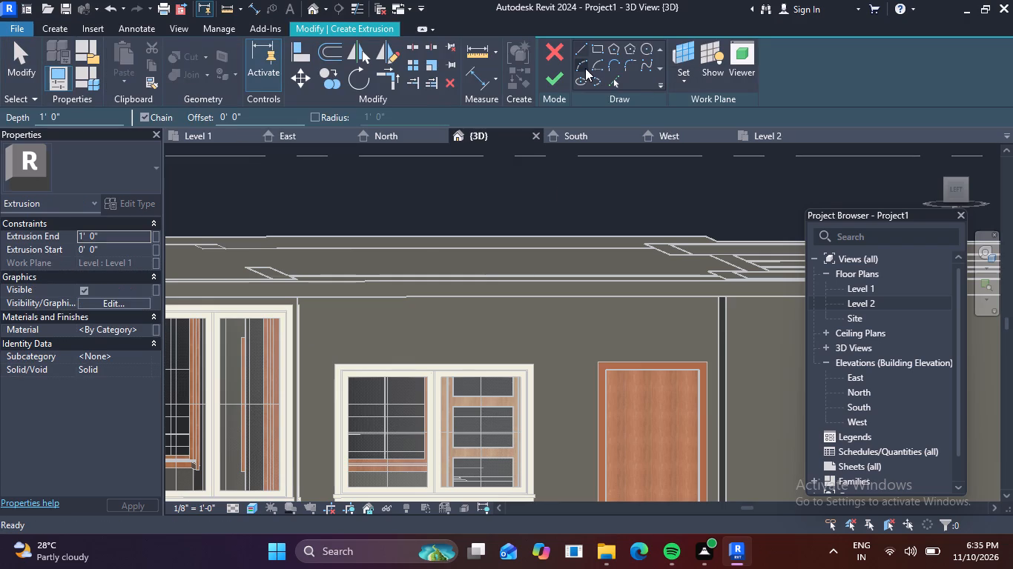
{"action": "left_click", "coordinate": [682, 47]}
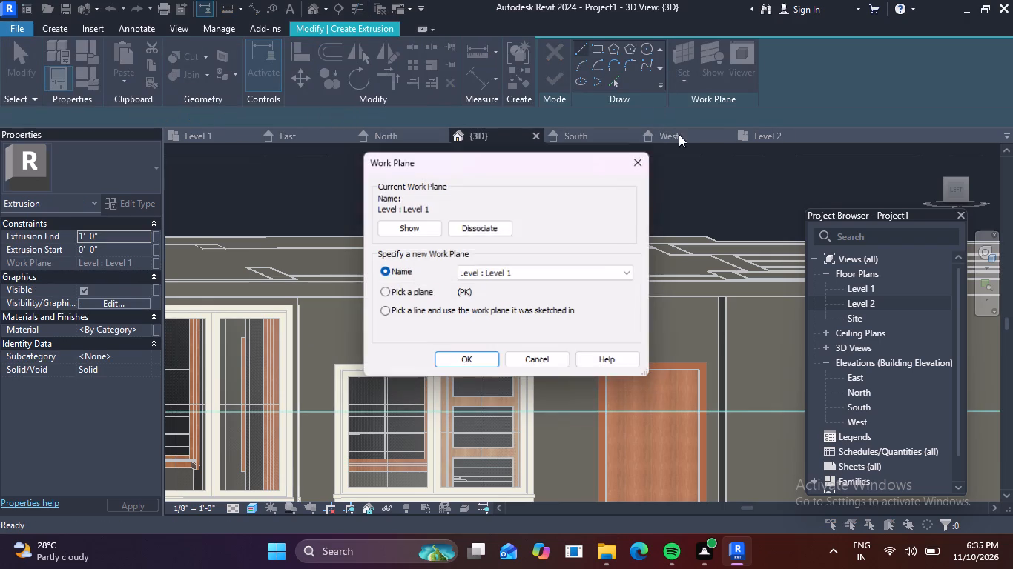
{"action": "left_click", "coordinate": [383, 293]}
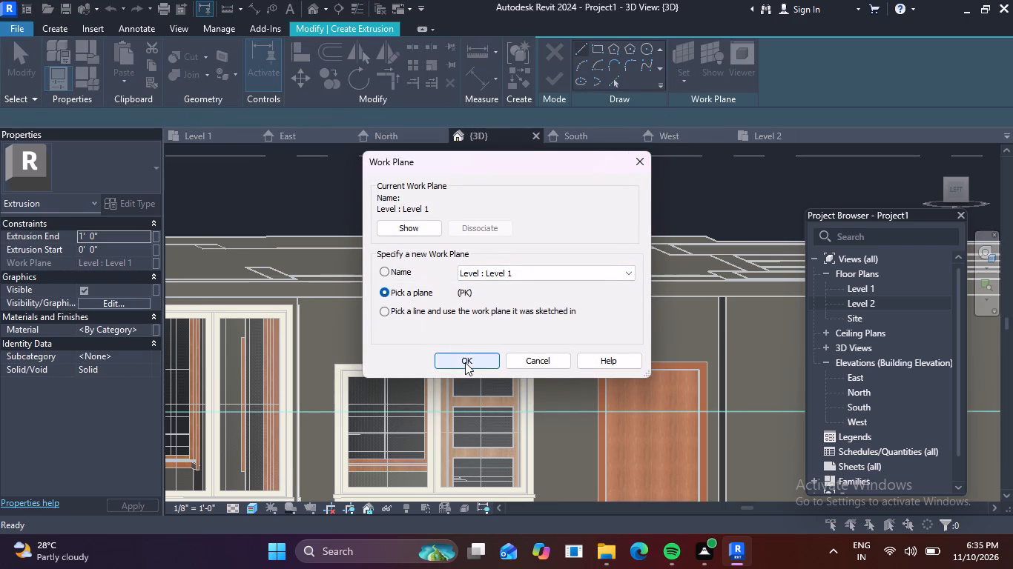
{"action": "left_click", "coordinate": [465, 362]}
{"action": "left_click", "coordinate": [413, 340]}
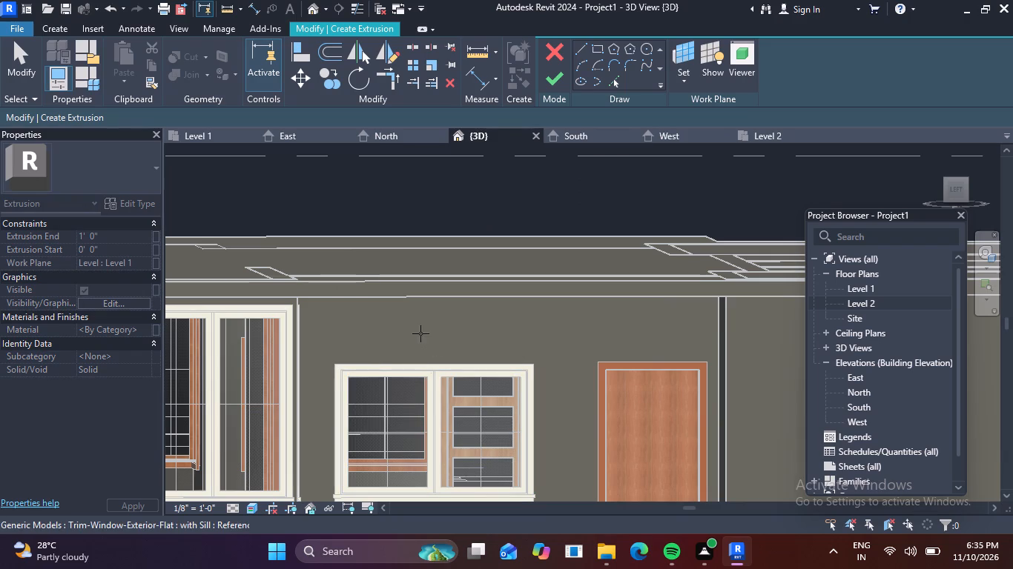
{"action": "left_click", "coordinate": [417, 329]}
{"action": "scroll", "coordinate": [523, 362], "scroll_direction": "up", "scroll_amount": 2}
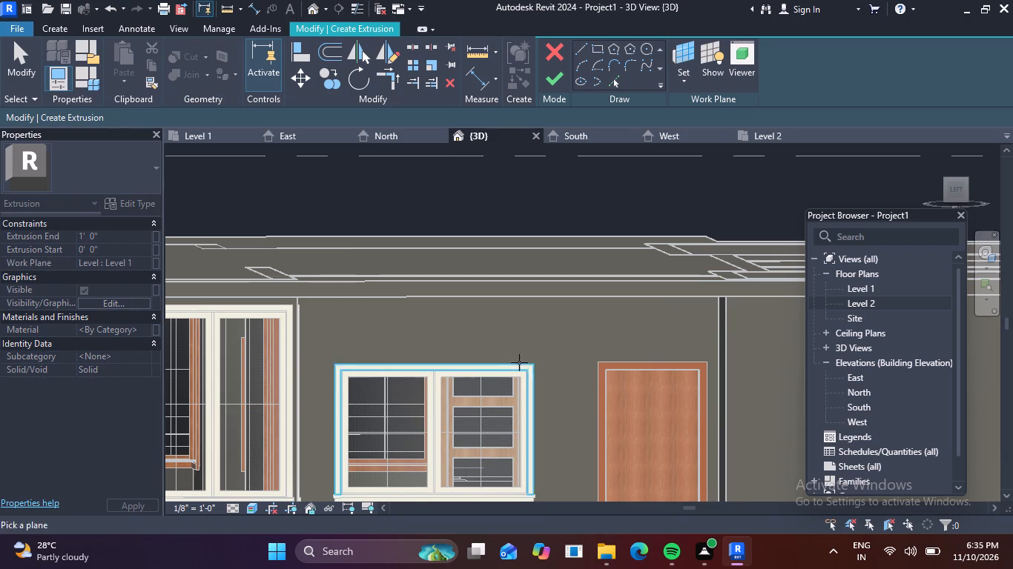
{"action": "scroll", "coordinate": [519, 362], "scroll_direction": "up", "scroll_amount": 2}
{"action": "scroll", "coordinate": [372, 292], "scroll_direction": "down", "scroll_amount": 1}
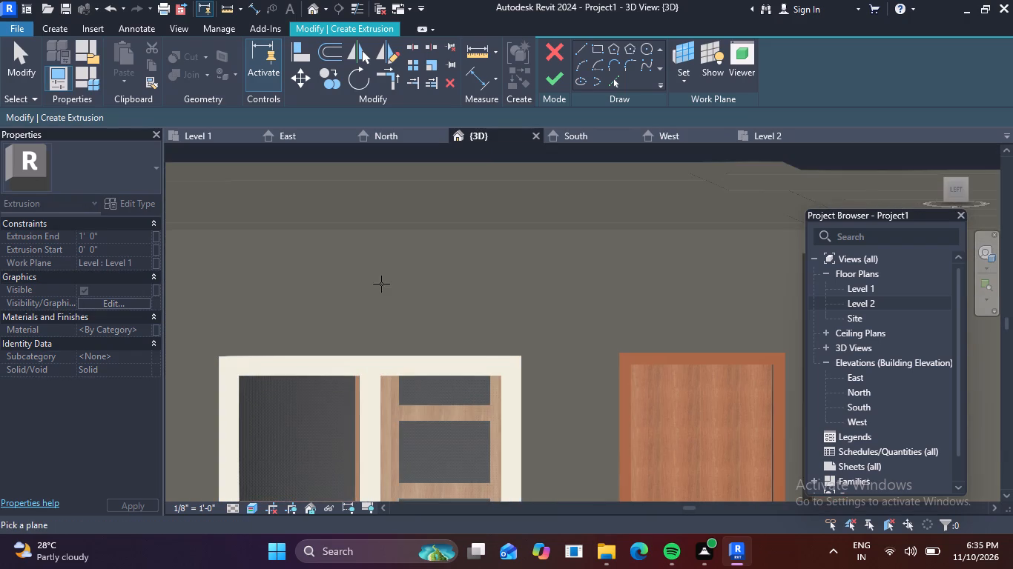
{"action": "left_click", "coordinate": [414, 247]}
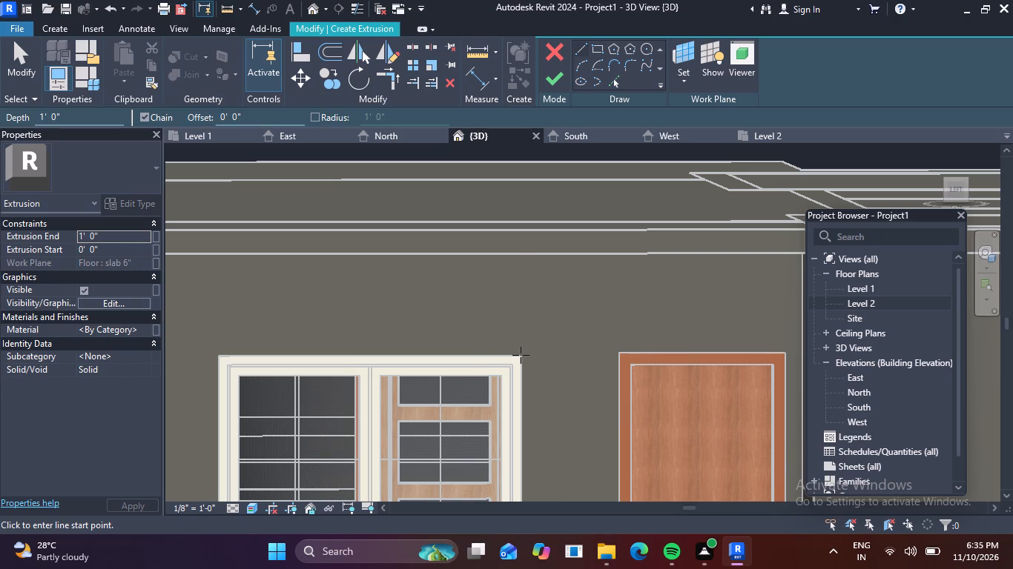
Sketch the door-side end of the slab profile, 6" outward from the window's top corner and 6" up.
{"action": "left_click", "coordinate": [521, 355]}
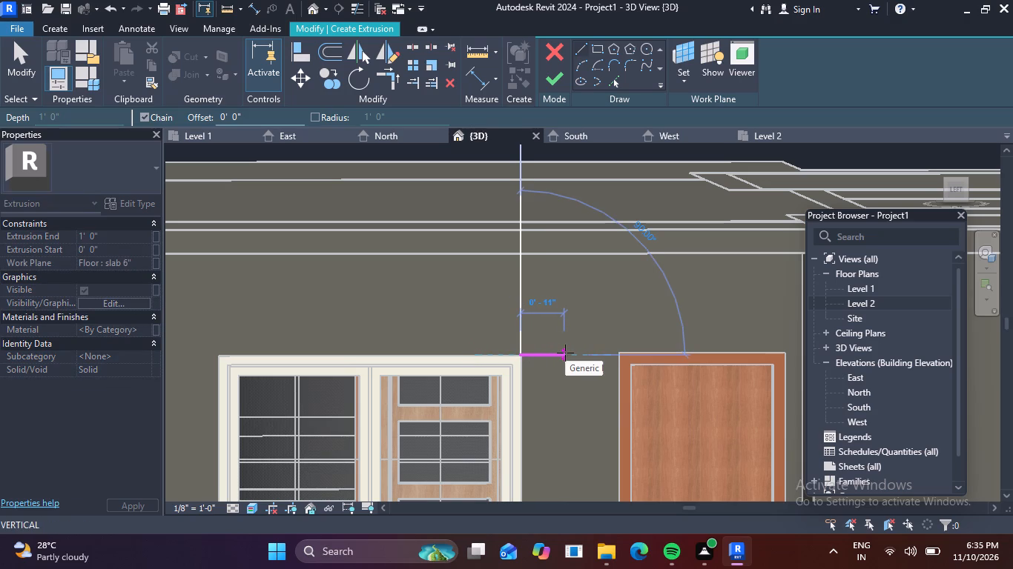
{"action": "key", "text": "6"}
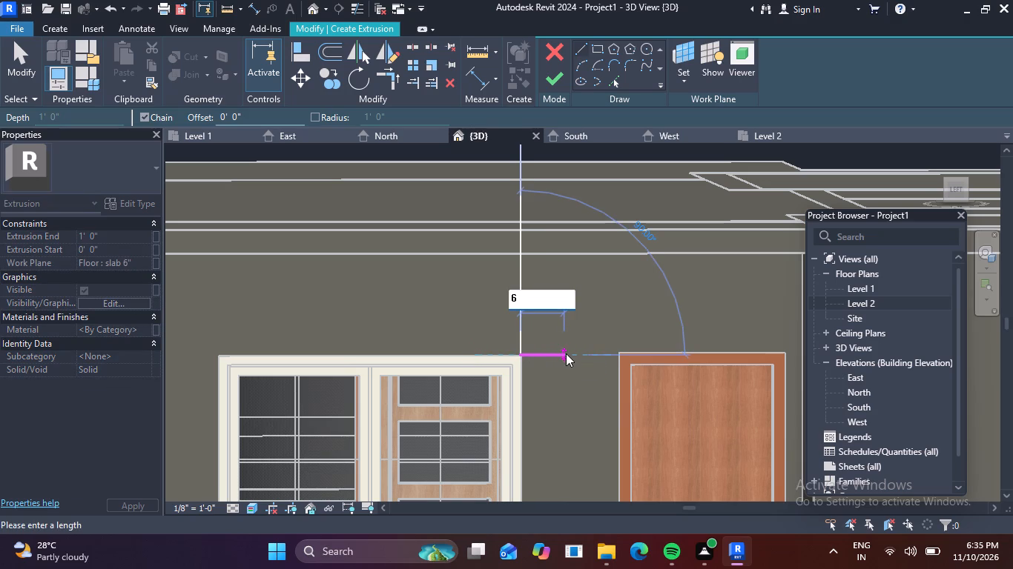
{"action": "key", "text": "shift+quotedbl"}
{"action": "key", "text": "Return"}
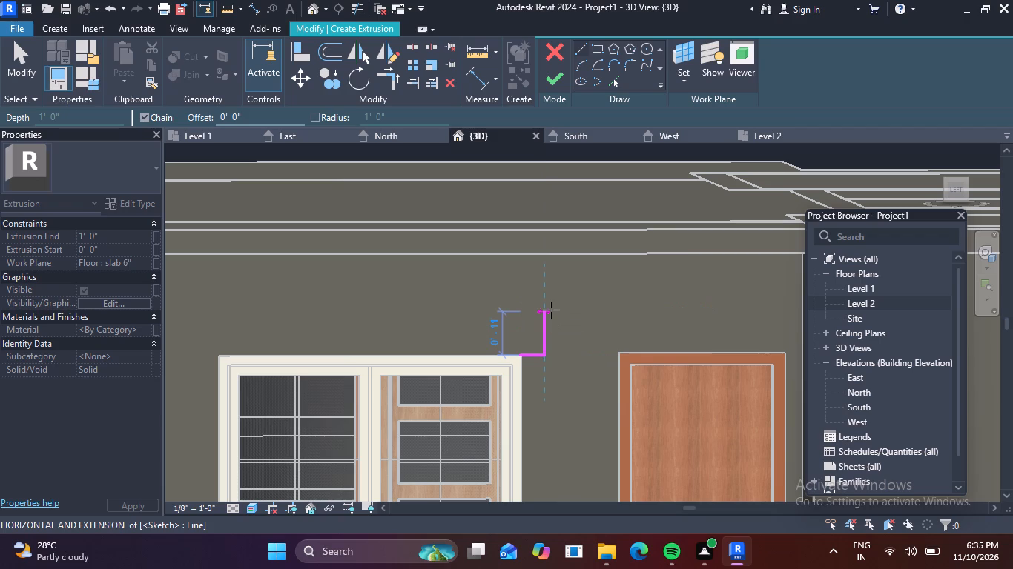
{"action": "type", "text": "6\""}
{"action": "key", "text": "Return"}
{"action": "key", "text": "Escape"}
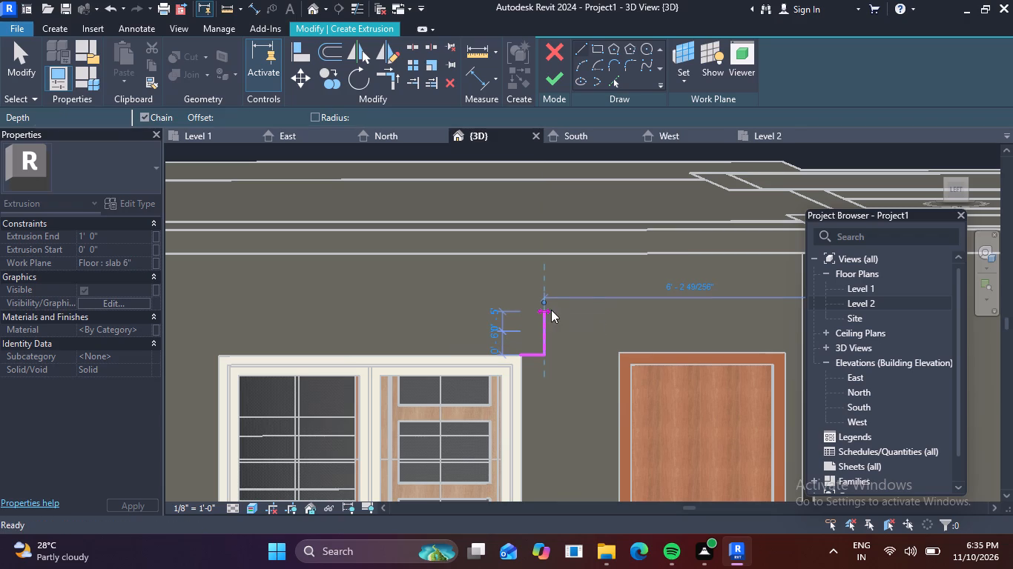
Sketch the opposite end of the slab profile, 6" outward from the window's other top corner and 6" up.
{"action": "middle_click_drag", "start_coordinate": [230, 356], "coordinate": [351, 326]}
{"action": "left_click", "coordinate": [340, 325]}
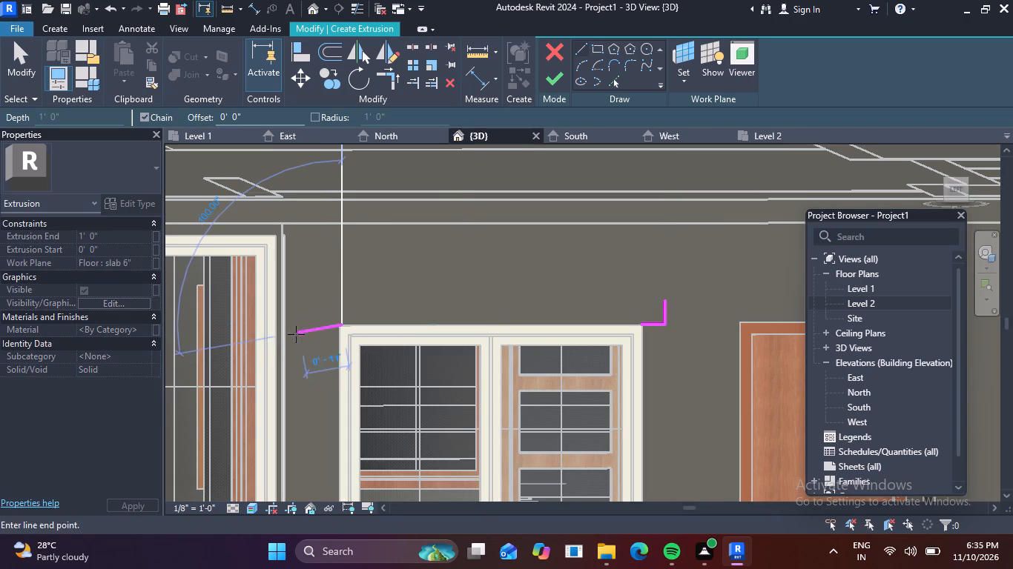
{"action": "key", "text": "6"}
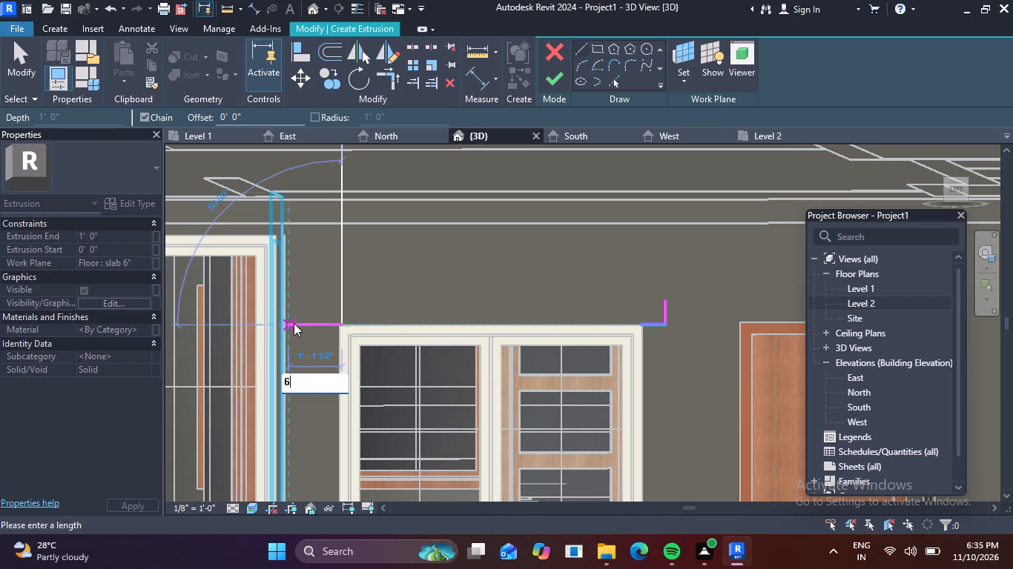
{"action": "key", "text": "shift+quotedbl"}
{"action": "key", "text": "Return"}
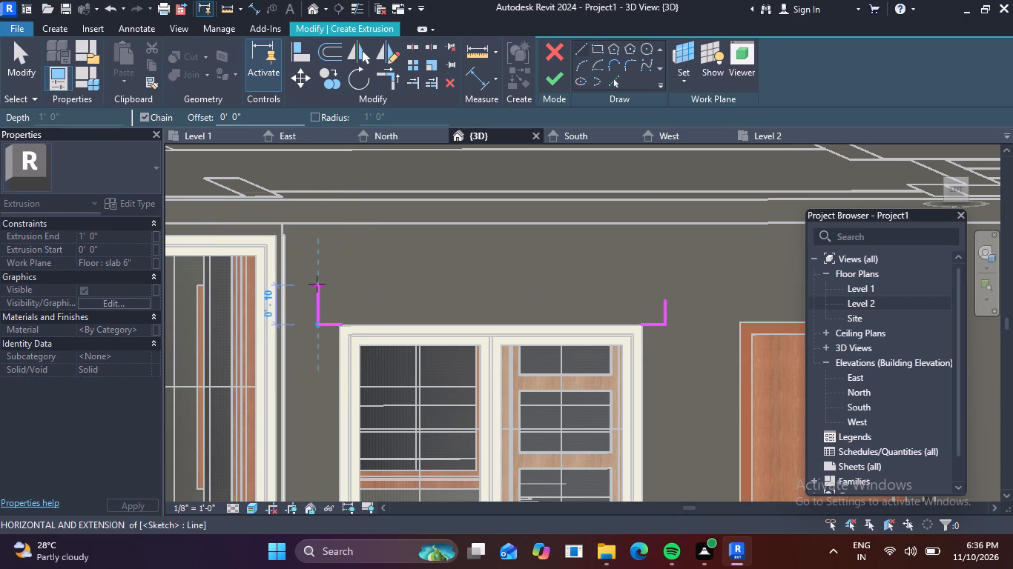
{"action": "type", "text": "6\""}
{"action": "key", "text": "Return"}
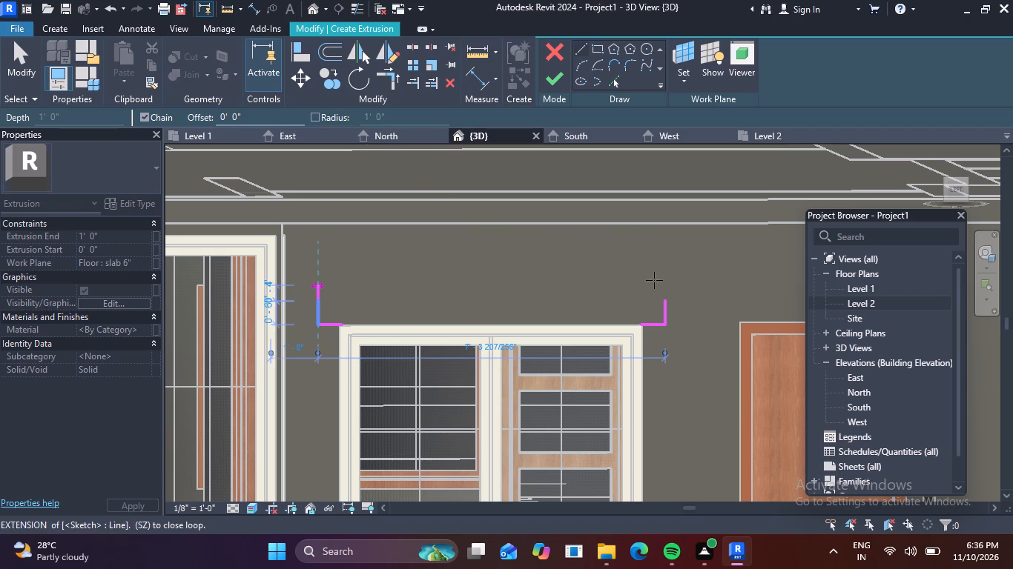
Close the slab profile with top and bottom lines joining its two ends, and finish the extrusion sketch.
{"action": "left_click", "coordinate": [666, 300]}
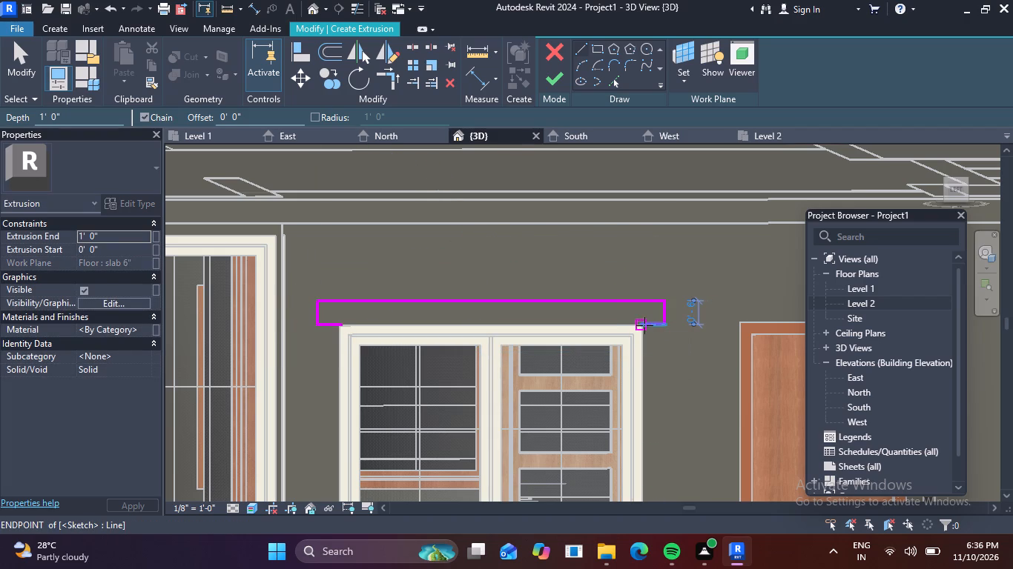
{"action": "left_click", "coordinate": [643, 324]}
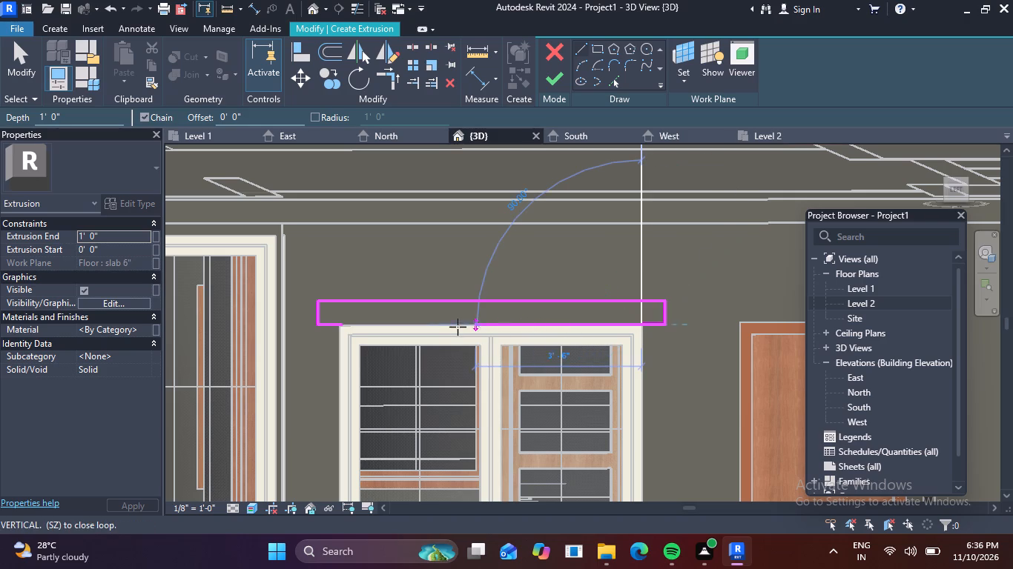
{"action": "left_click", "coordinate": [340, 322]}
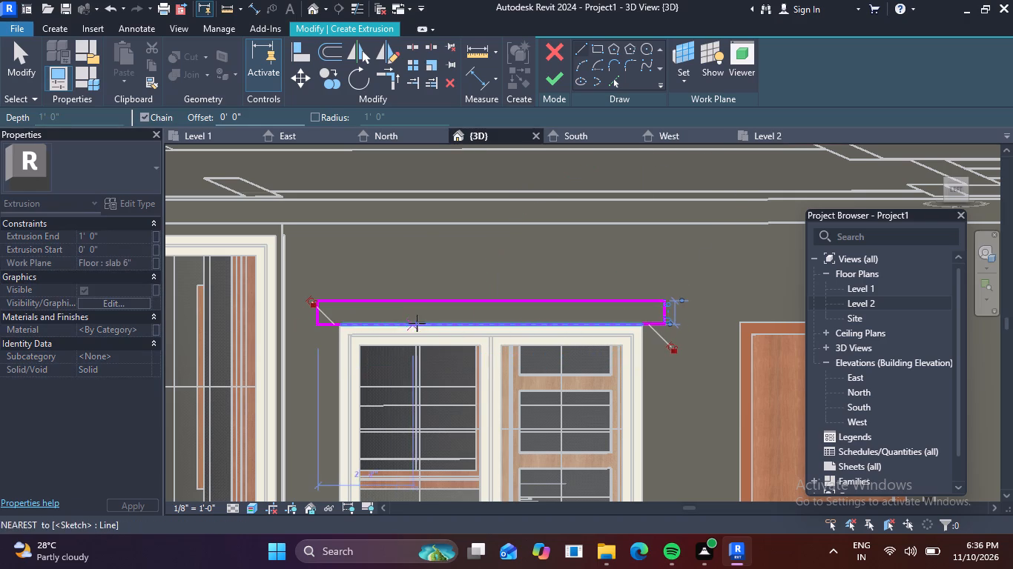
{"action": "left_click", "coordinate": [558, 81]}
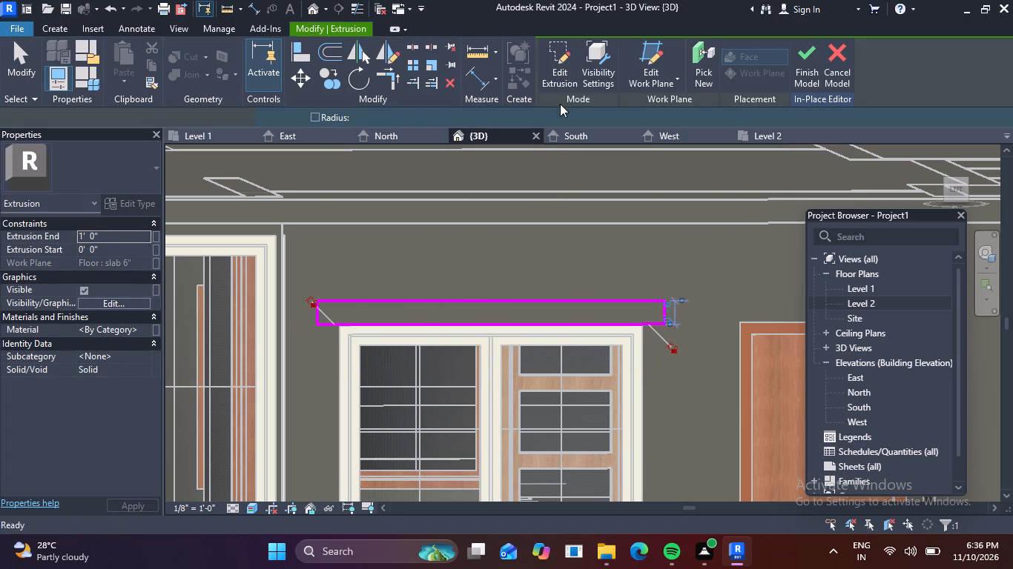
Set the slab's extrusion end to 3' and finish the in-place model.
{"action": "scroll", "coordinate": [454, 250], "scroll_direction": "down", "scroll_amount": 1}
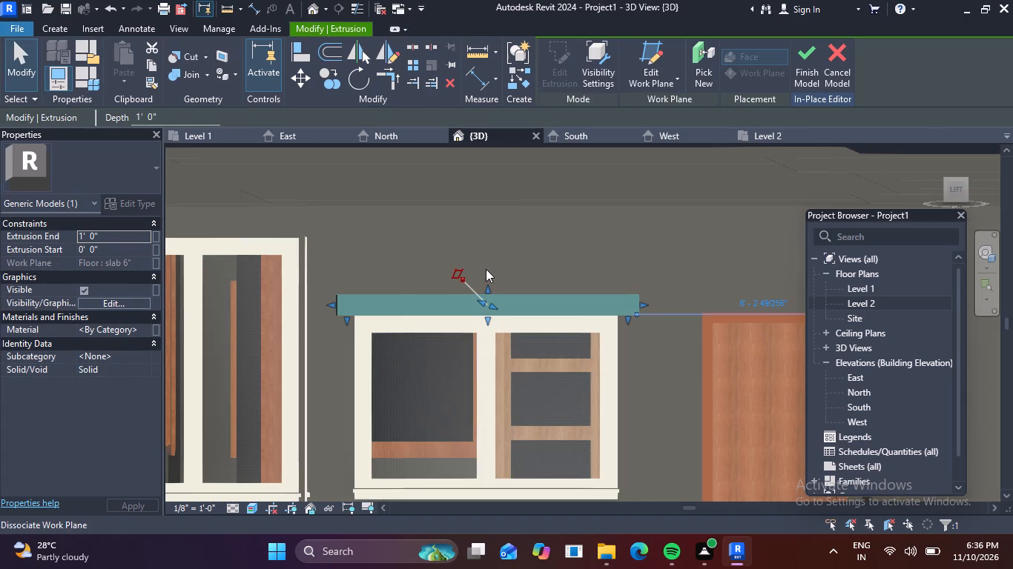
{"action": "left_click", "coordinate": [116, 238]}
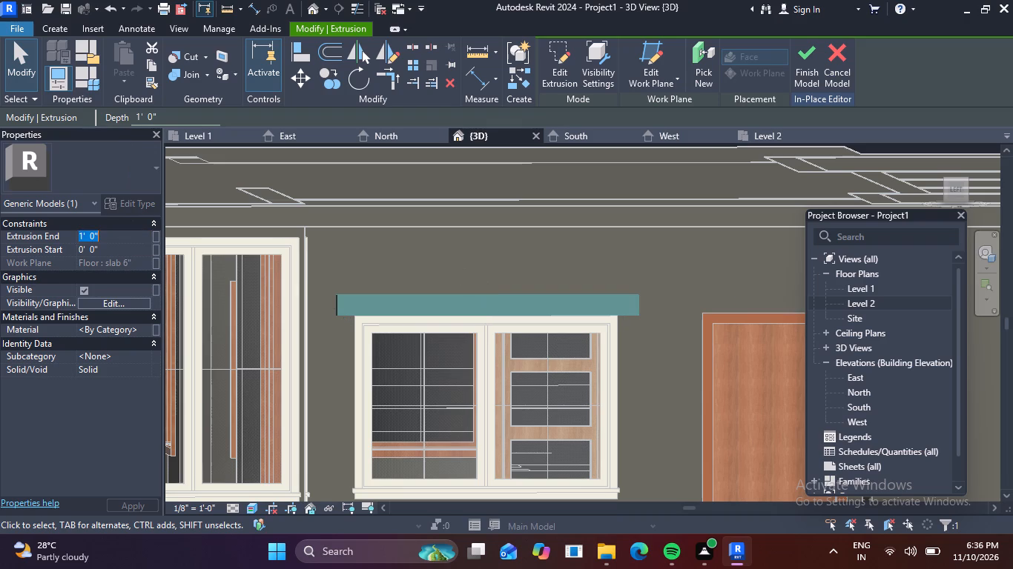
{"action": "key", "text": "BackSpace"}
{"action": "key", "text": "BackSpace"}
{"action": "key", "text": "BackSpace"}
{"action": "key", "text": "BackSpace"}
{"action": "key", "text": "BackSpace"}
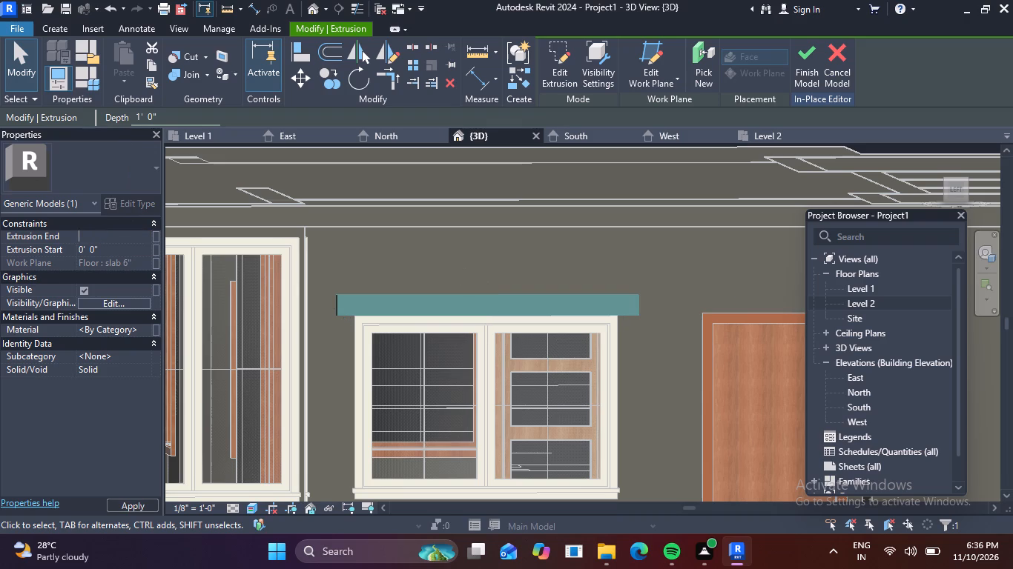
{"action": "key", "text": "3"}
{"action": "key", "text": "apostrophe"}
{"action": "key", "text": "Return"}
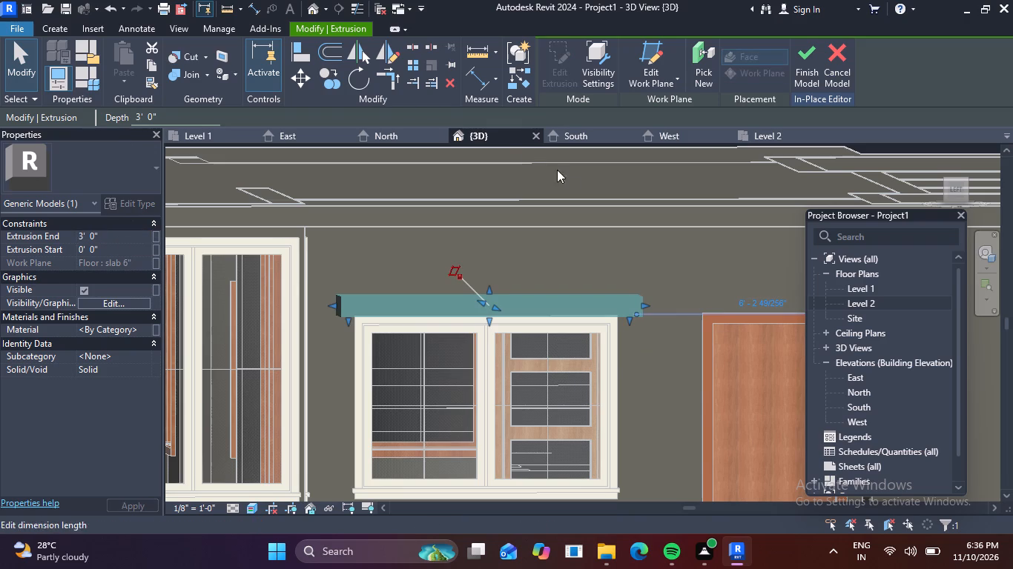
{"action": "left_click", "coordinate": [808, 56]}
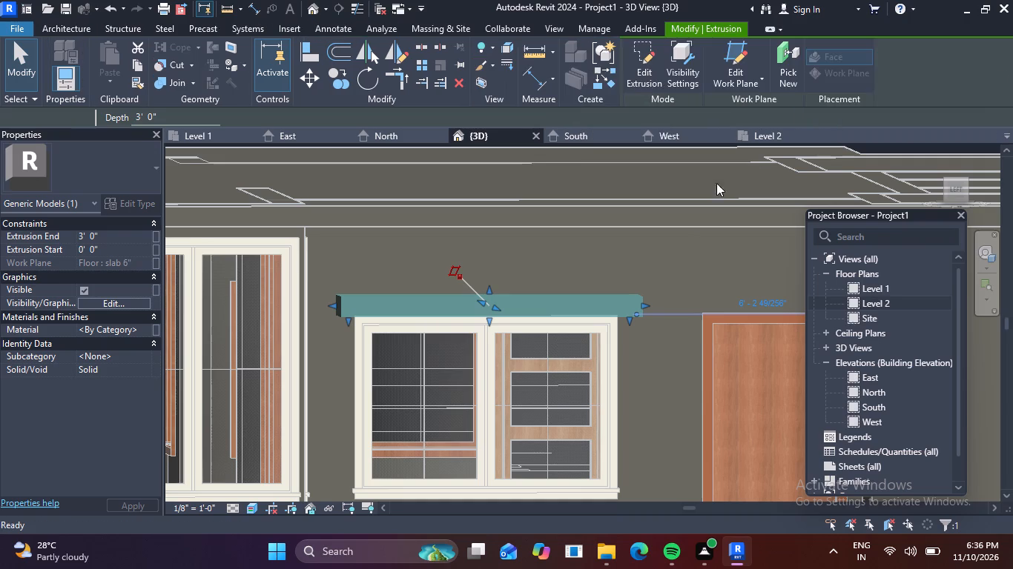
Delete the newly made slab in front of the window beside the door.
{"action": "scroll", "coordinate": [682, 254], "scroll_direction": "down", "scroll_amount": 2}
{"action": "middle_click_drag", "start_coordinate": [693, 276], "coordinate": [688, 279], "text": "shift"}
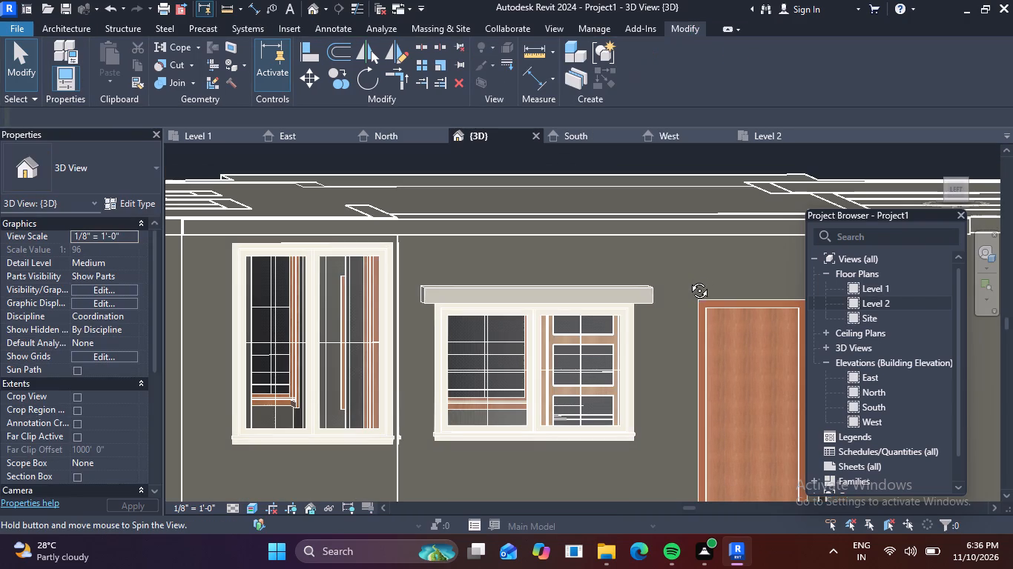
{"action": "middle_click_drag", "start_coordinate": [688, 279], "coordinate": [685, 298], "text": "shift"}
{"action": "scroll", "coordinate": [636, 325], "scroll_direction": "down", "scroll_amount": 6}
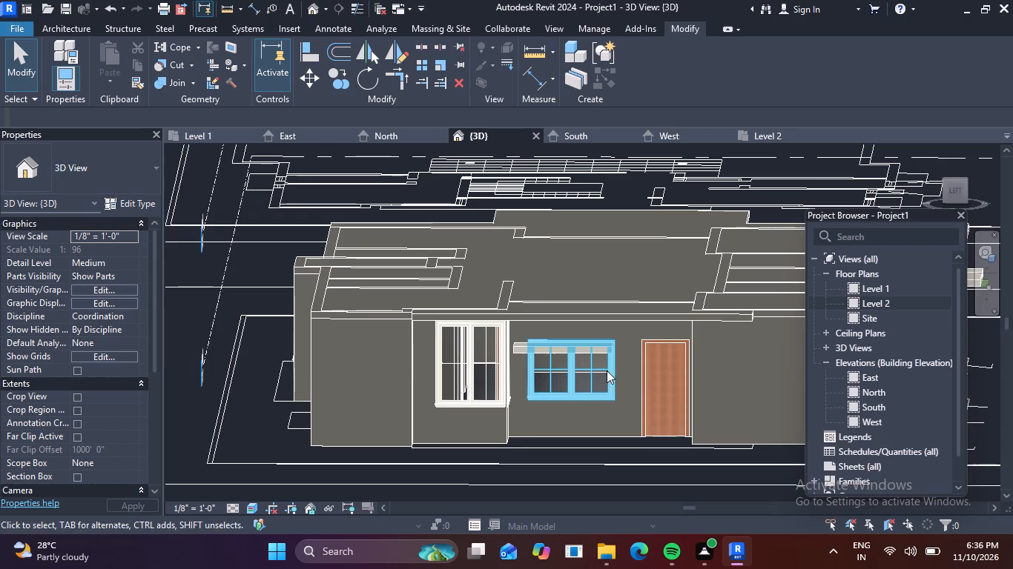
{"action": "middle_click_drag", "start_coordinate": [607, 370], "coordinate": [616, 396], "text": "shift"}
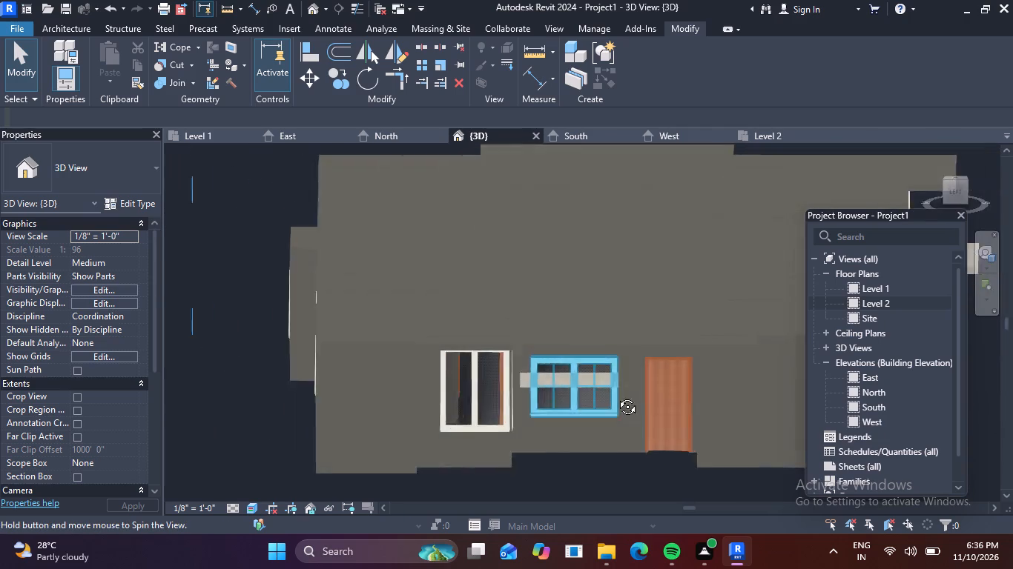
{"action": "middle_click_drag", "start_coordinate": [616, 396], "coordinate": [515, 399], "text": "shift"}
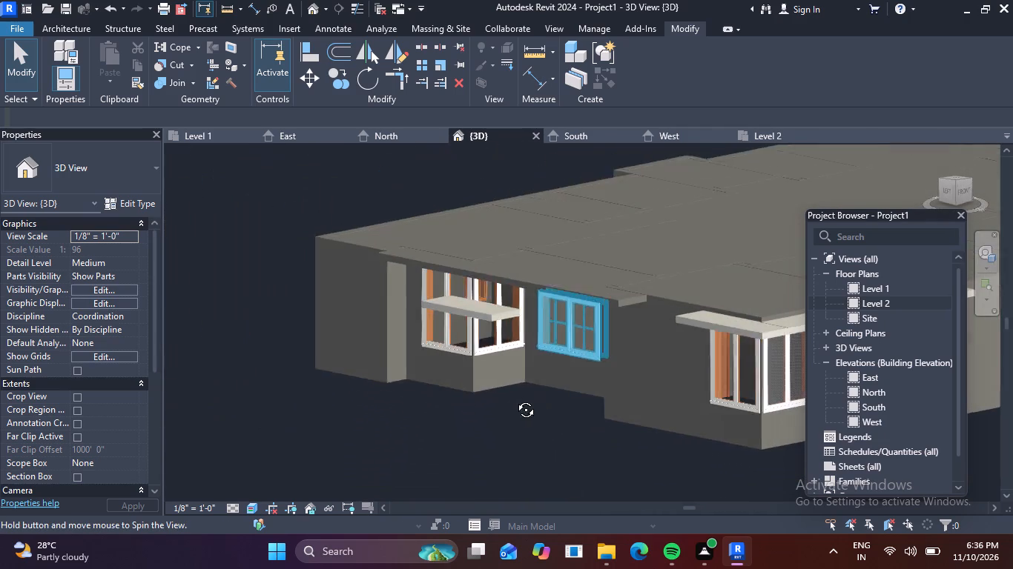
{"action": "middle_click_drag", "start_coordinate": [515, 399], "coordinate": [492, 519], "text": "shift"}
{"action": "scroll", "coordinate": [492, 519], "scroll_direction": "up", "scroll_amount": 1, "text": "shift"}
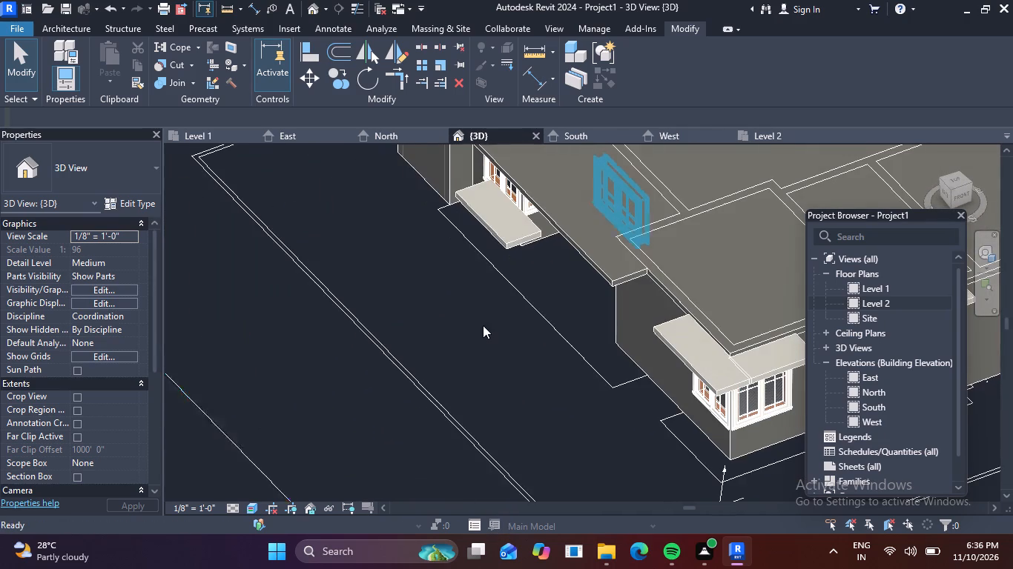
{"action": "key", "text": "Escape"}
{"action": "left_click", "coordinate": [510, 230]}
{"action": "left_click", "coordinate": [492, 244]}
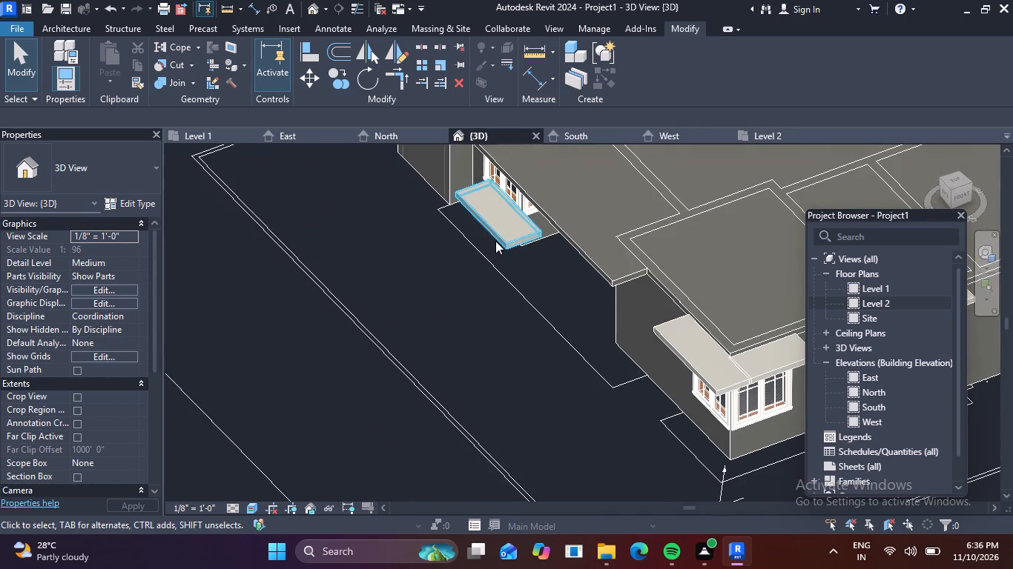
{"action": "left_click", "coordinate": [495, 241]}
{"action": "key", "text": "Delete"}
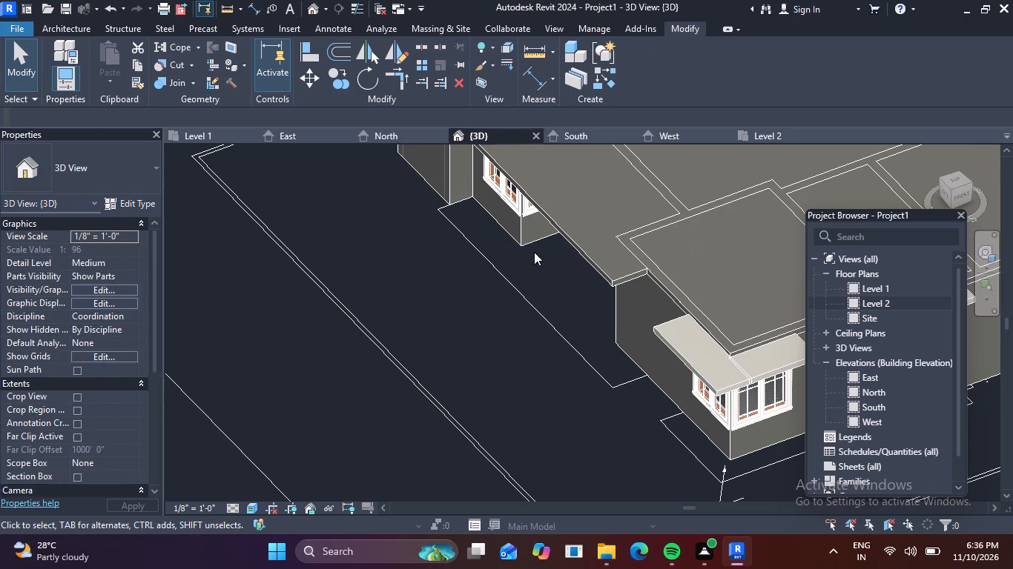
Start a new in-place component in the Generic Models category for the window beside the door, keeping the suggested name.
{"action": "scroll", "coordinate": [529, 341], "scroll_direction": "down", "scroll_amount": 2}
{"action": "middle_click_drag", "start_coordinate": [535, 358], "coordinate": [542, 363], "text": "shift"}
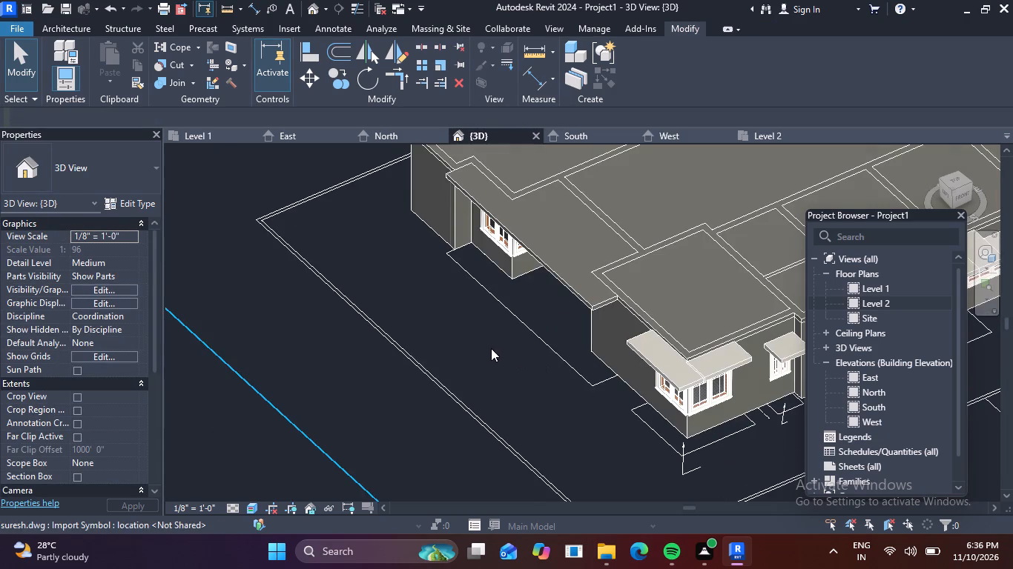
{"action": "middle_click_drag", "start_coordinate": [490, 347], "coordinate": [597, 206], "text": "shift"}
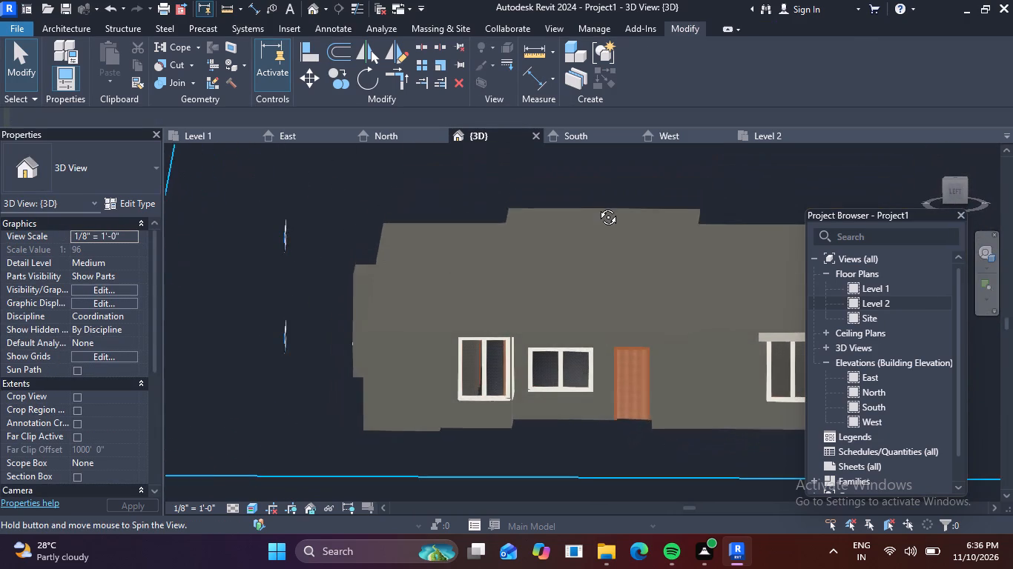
{"action": "middle_click_drag", "start_coordinate": [597, 206], "coordinate": [598, 203], "text": "shift"}
{"action": "scroll", "coordinate": [559, 333], "scroll_direction": "up", "scroll_amount": 6}
{"action": "middle_click_drag", "start_coordinate": [581, 359], "coordinate": [592, 335], "text": "shift"}
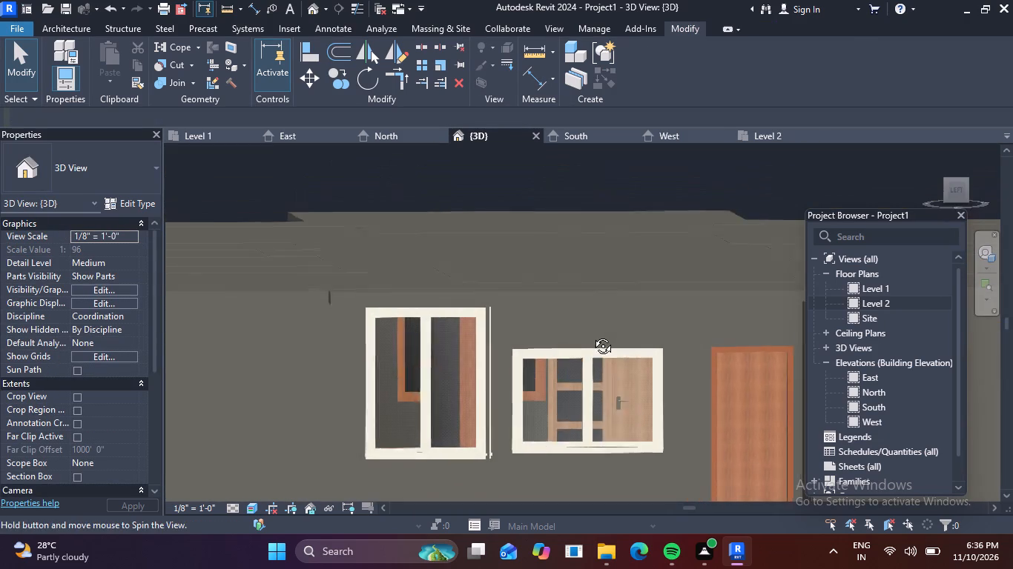
{"action": "middle_click_drag", "start_coordinate": [592, 335], "coordinate": [591, 334], "text": "shift"}
{"action": "scroll", "coordinate": [591, 334], "scroll_direction": "up", "scroll_amount": 1, "text": "shift"}
{"action": "scroll", "coordinate": [557, 344], "scroll_direction": "up", "scroll_amount": 6}
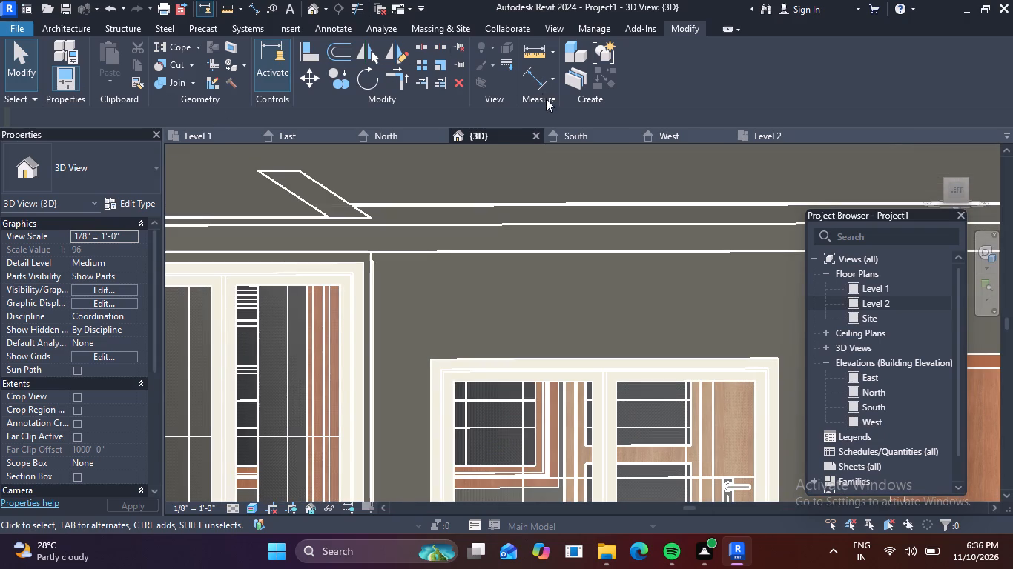
{"action": "left_click", "coordinate": [82, 30]}
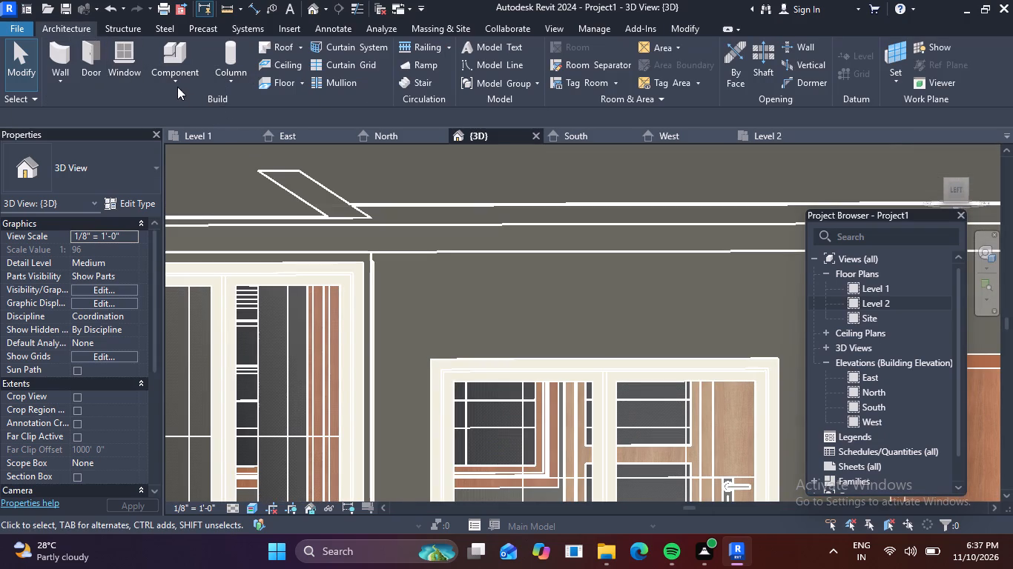
{"action": "left_click", "coordinate": [176, 79]}
{"action": "left_click", "coordinate": [203, 140]}
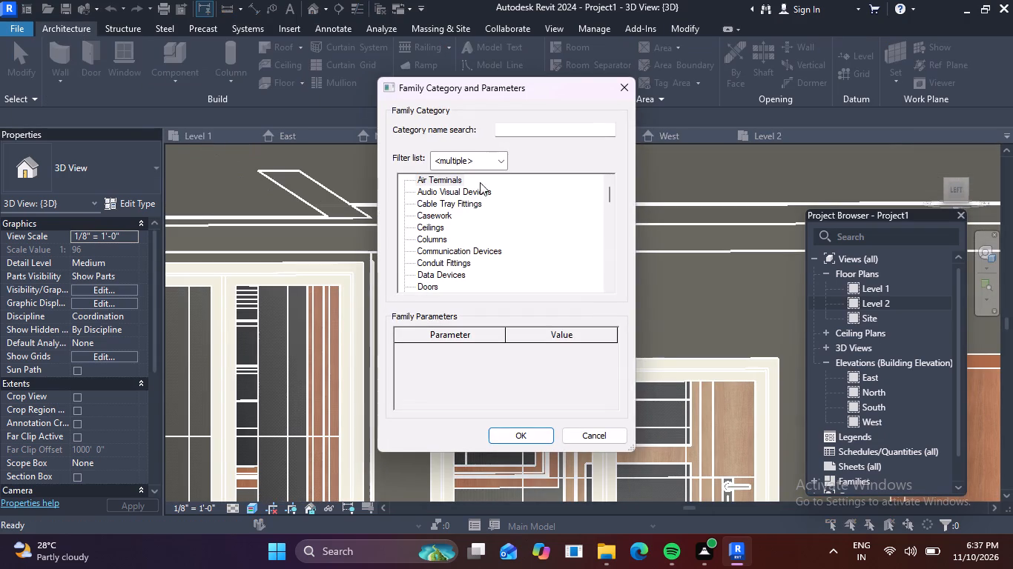
{"action": "scroll", "coordinate": [443, 224], "scroll_direction": "down", "scroll_amount": 6}
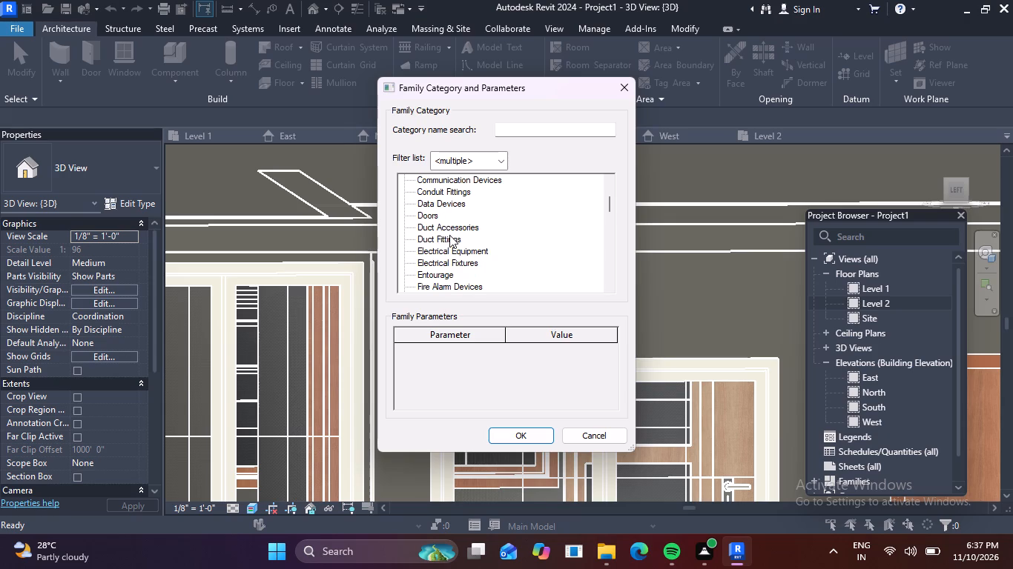
{"action": "scroll", "coordinate": [448, 238], "scroll_direction": "down", "scroll_amount": 7}
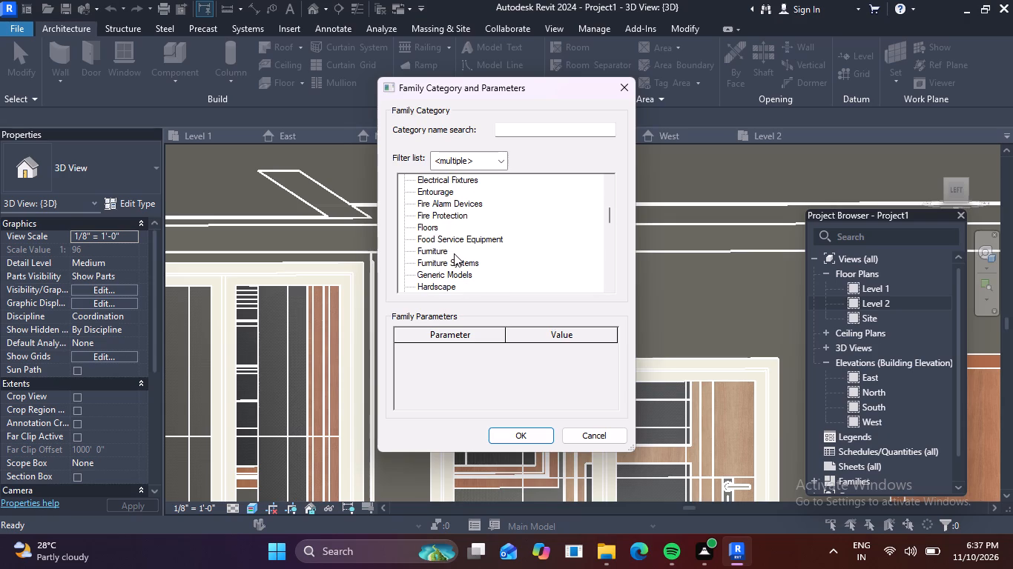
{"action": "left_click", "coordinate": [460, 275]}
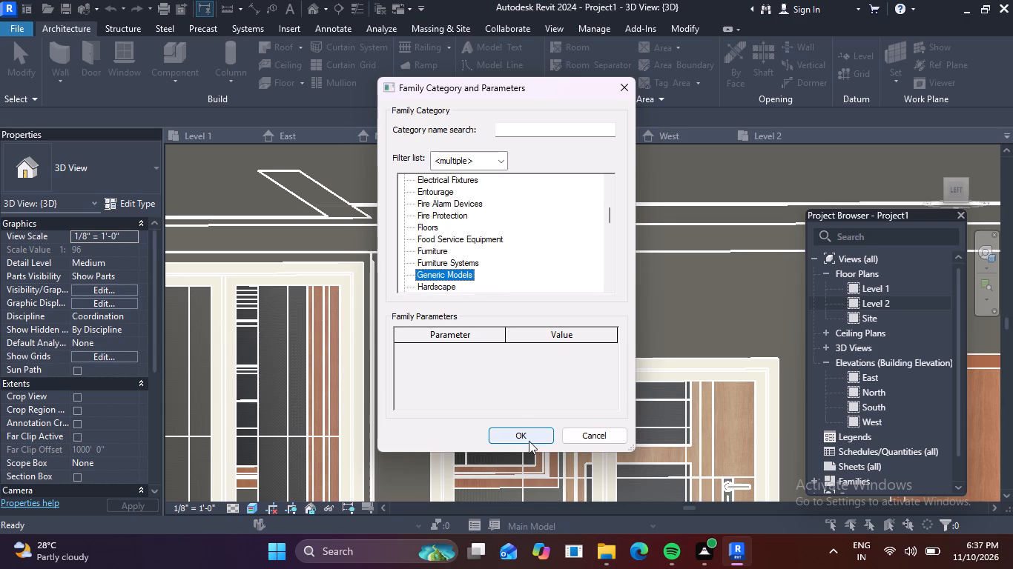
{"action": "left_click", "coordinate": [529, 440]}
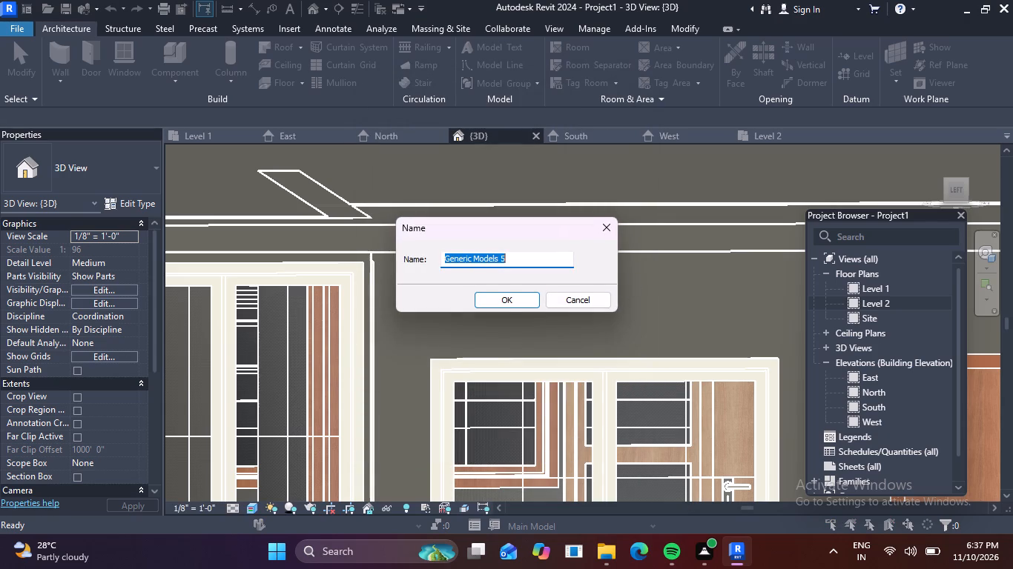
{"action": "left_click", "coordinate": [502, 299]}
{"action": "scroll", "coordinate": [508, 290], "scroll_direction": "down", "scroll_amount": 5}
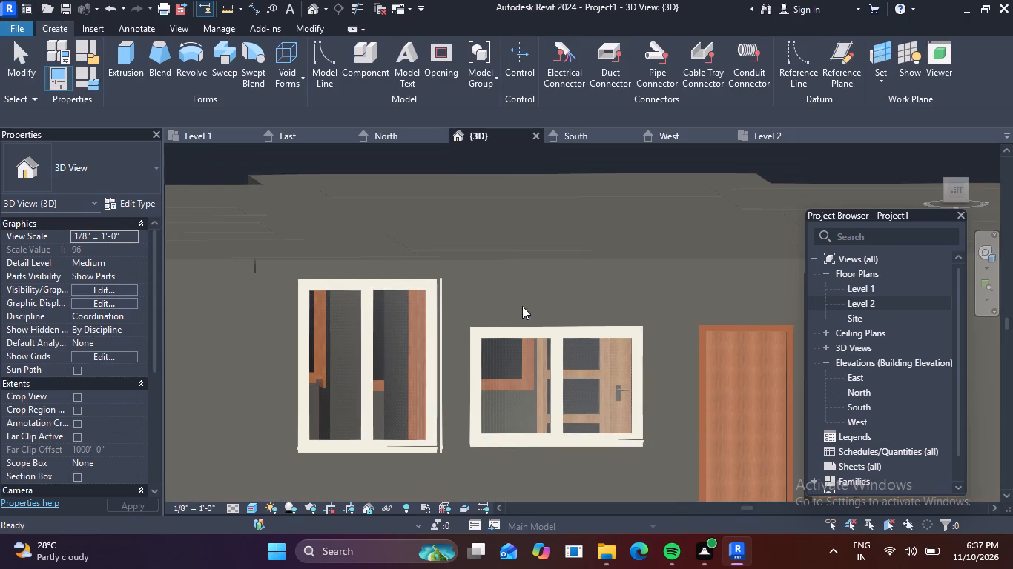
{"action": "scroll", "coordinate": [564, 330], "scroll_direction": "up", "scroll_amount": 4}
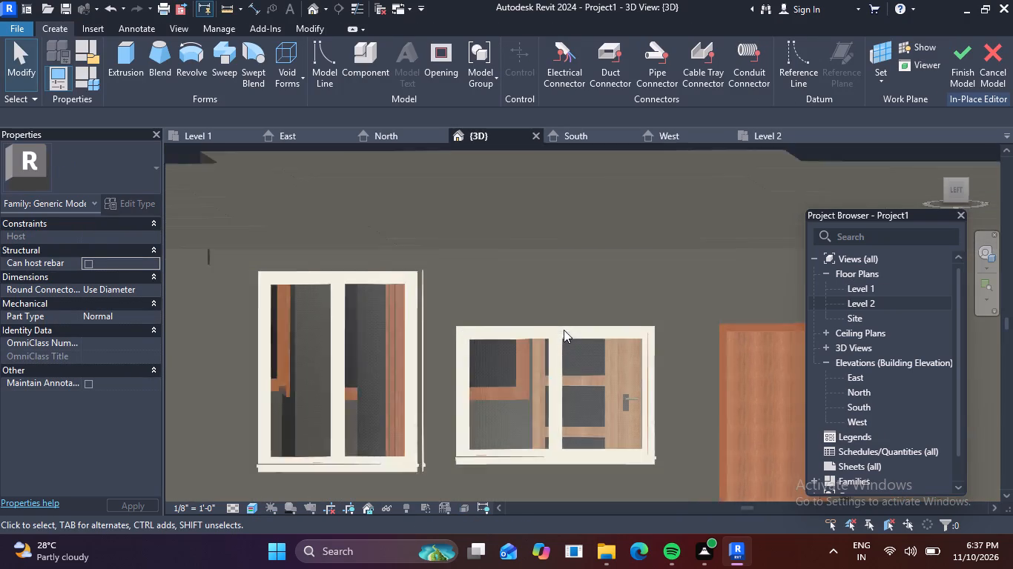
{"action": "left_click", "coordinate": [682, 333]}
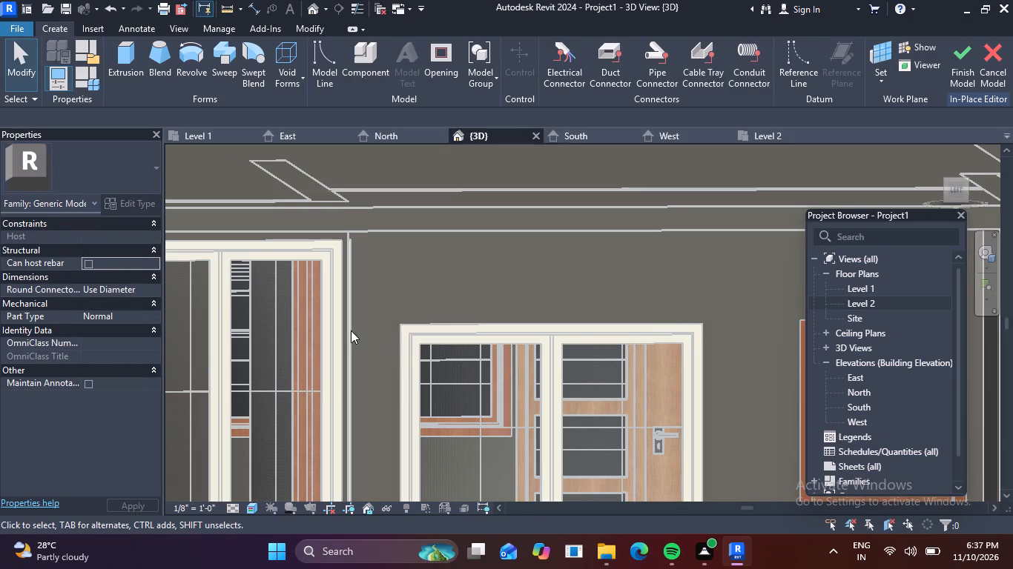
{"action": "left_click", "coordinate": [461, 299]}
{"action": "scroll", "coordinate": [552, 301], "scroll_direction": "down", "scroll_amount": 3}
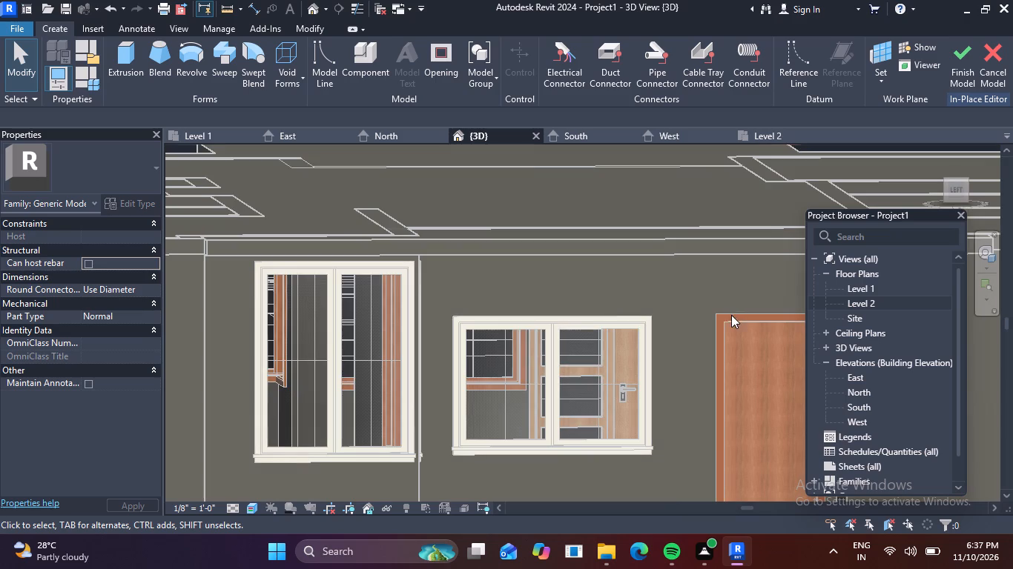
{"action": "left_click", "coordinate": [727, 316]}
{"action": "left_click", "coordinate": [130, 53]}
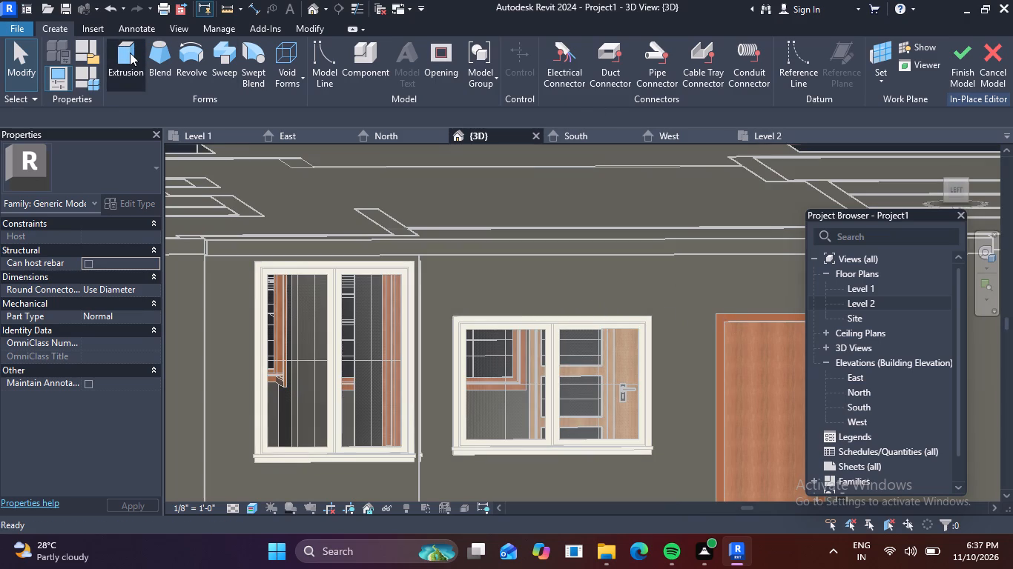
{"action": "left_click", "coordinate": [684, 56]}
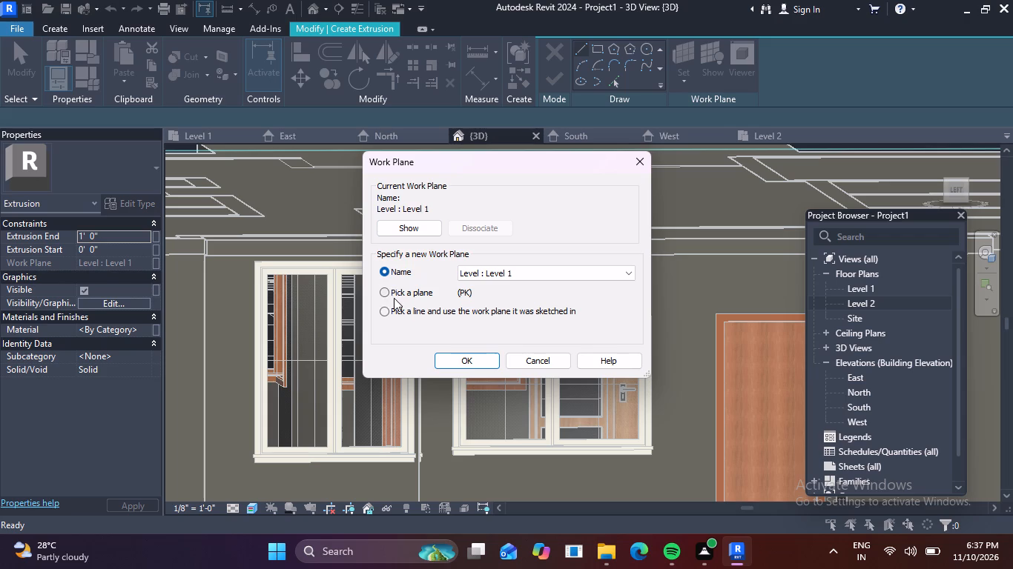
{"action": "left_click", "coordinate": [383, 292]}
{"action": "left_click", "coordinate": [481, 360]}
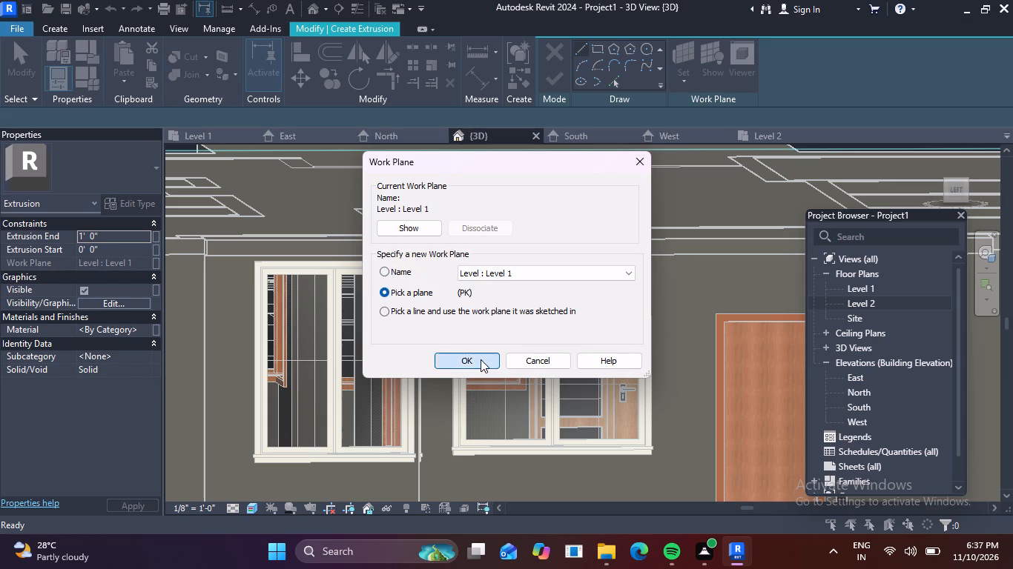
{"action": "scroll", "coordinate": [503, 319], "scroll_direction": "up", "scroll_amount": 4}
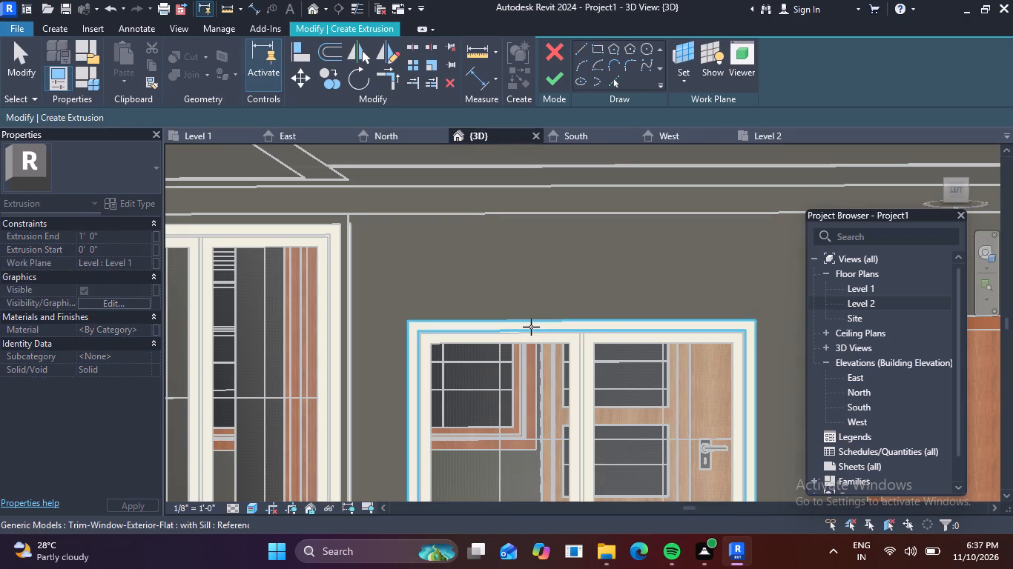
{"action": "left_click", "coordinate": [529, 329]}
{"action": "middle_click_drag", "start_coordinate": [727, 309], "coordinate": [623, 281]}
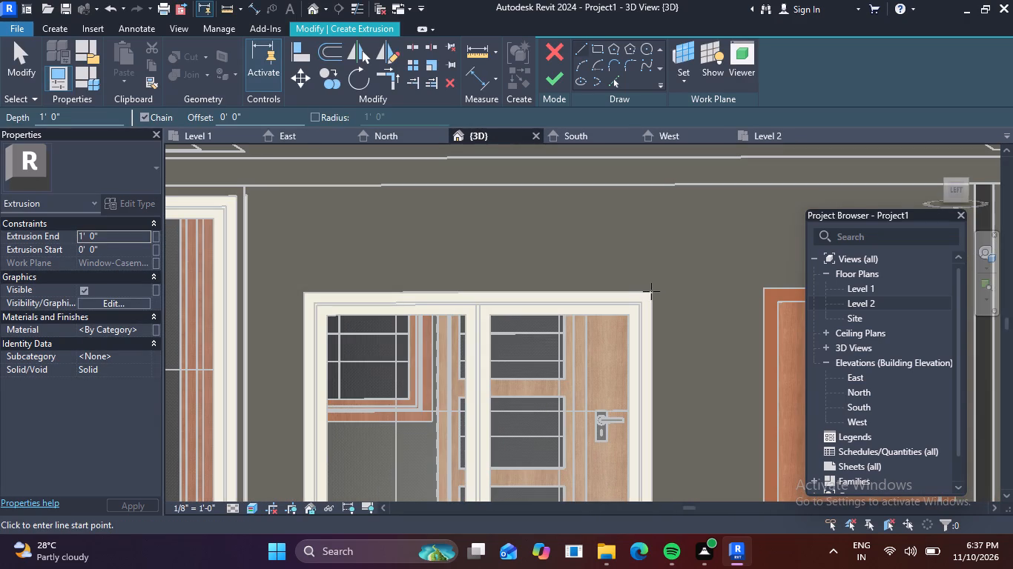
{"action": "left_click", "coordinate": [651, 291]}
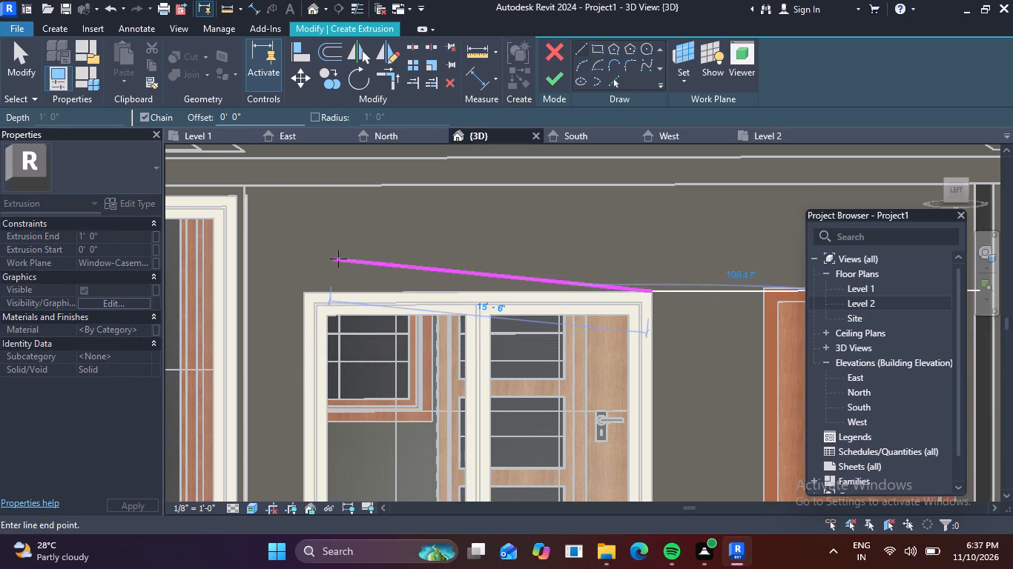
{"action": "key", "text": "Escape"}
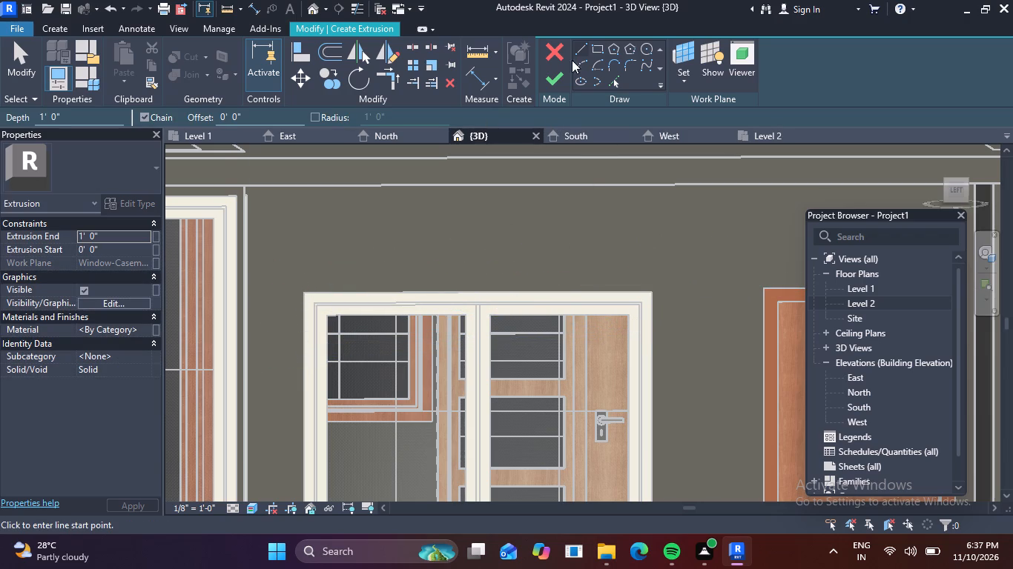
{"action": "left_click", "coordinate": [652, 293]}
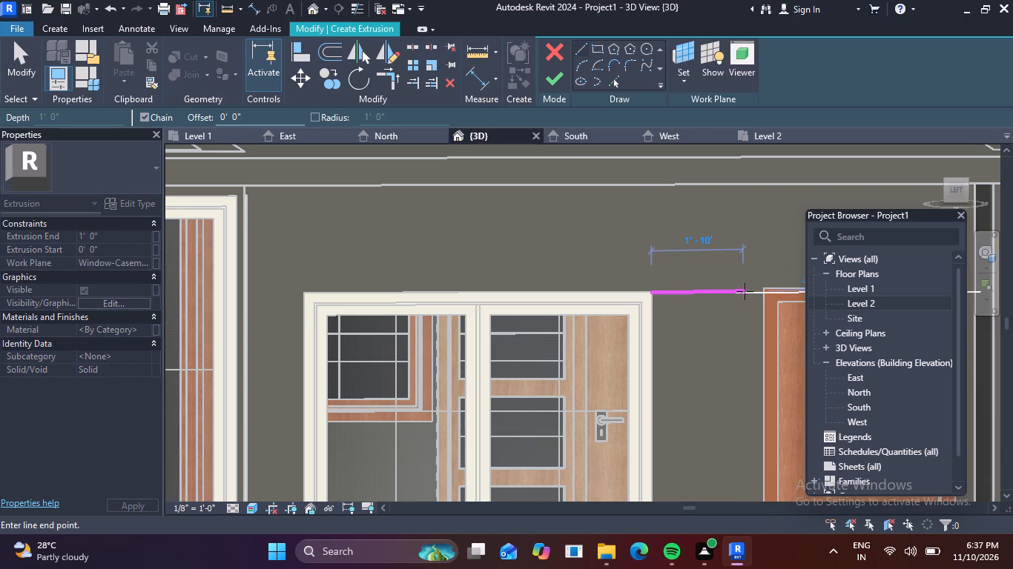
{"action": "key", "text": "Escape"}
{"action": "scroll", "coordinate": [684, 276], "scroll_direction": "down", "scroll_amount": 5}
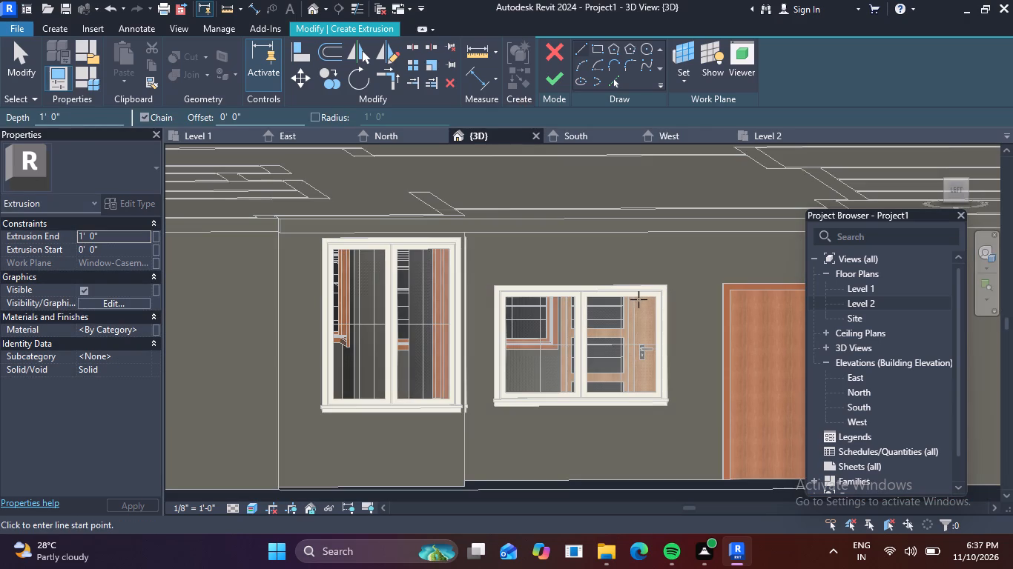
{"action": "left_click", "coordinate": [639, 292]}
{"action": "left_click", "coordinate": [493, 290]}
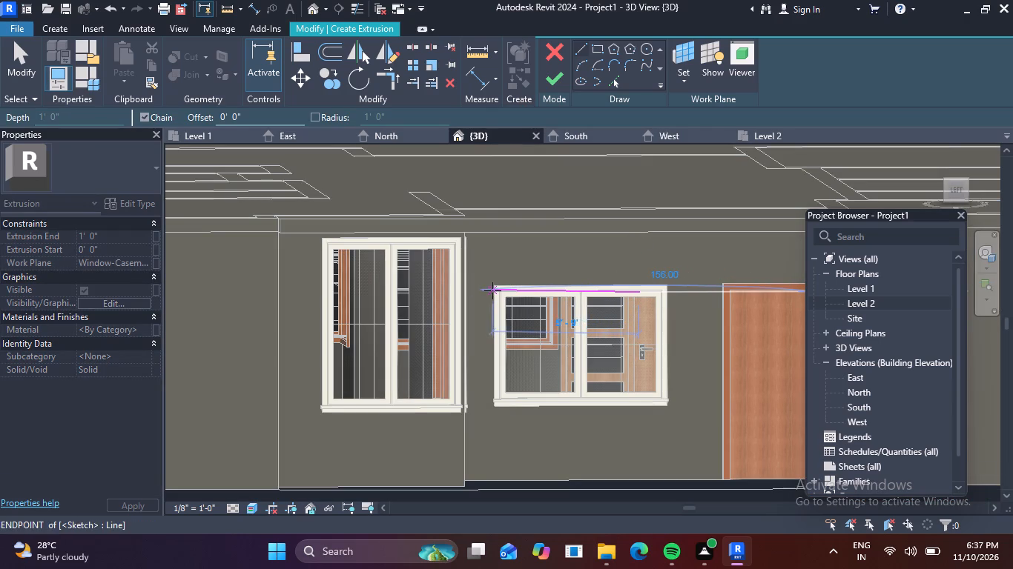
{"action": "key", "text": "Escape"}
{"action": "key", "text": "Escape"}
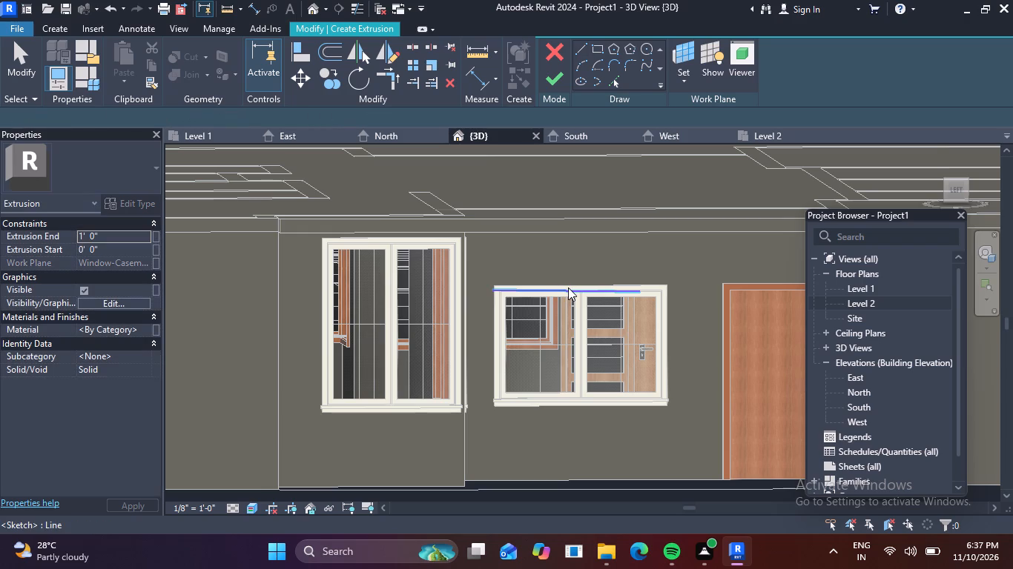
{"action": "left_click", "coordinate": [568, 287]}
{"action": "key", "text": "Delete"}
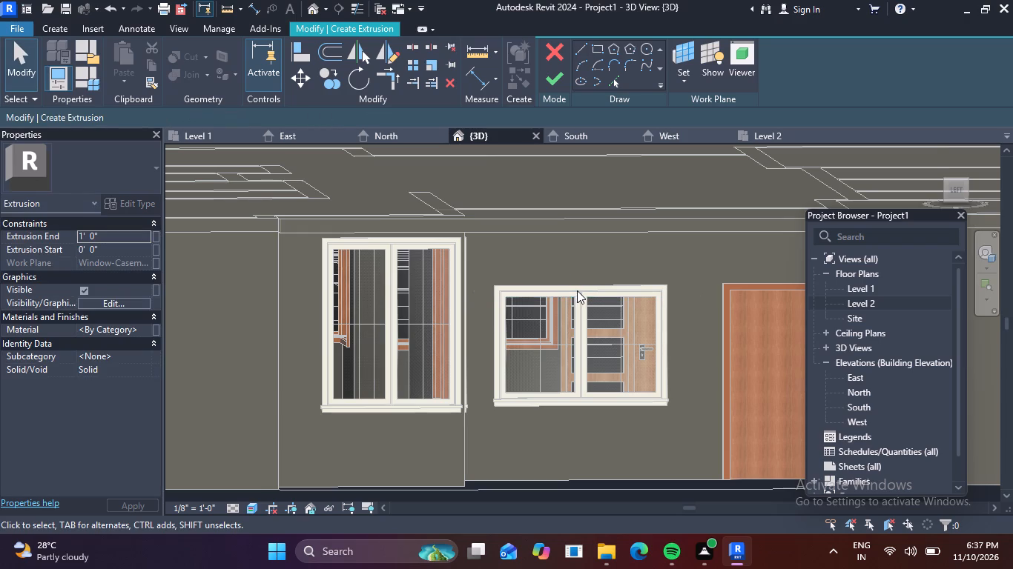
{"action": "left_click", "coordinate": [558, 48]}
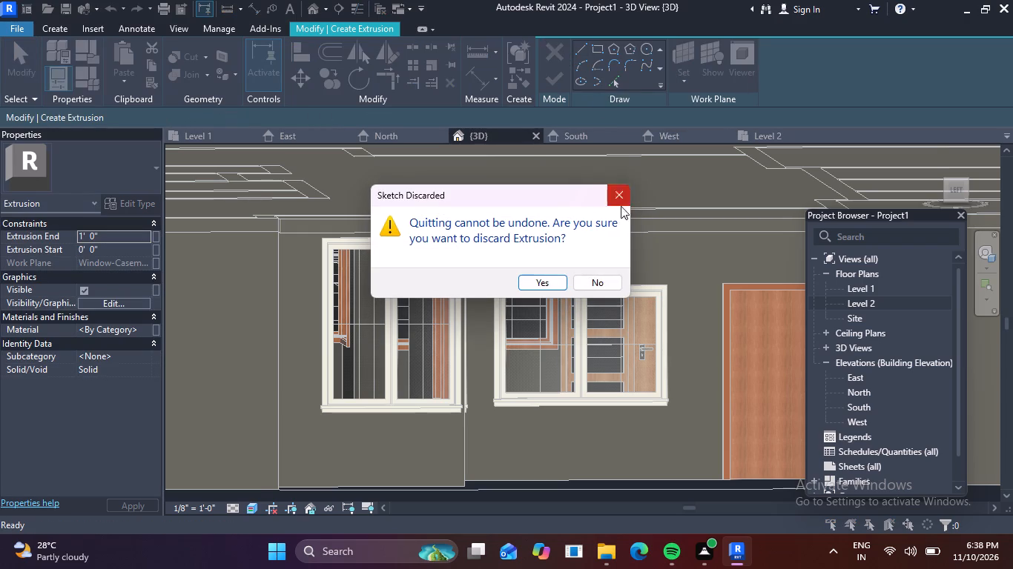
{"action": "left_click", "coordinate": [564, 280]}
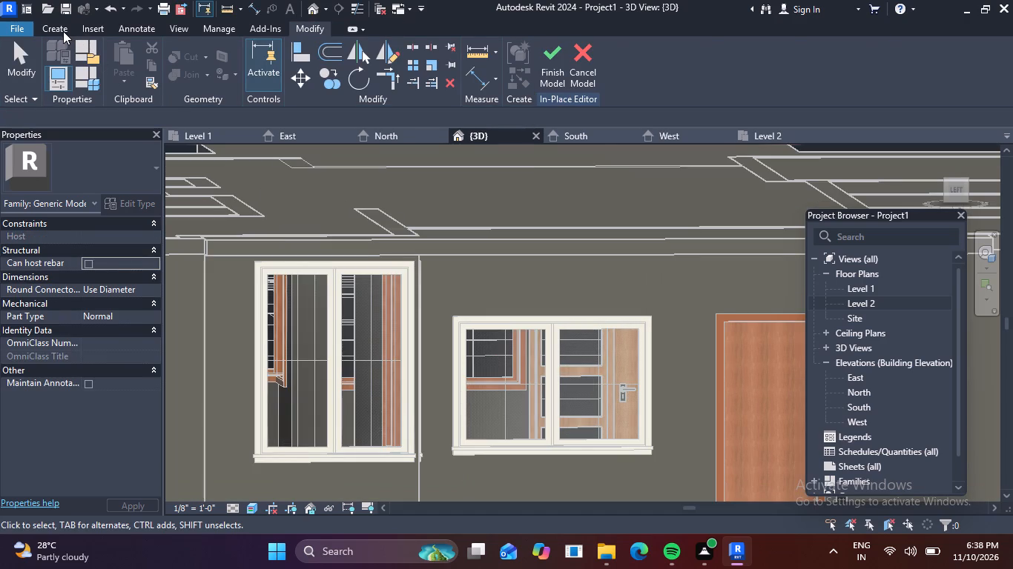
Start an extrusion and pick the face of the 9" wall around the window beside the door as its work plane.
{"action": "left_click", "coordinate": [63, 31]}
{"action": "left_click", "coordinate": [140, 69]}
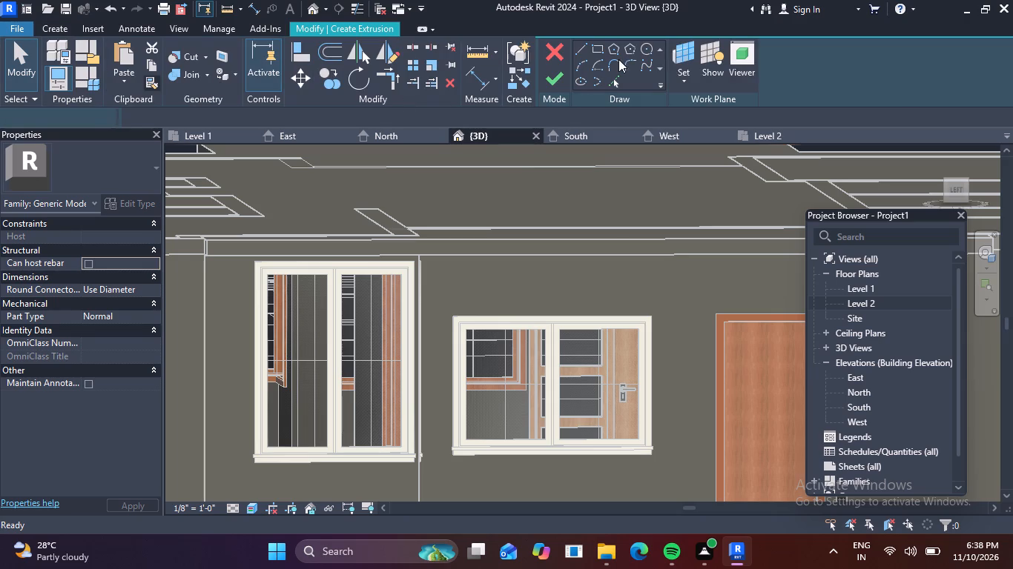
{"action": "left_click", "coordinate": [683, 49]}
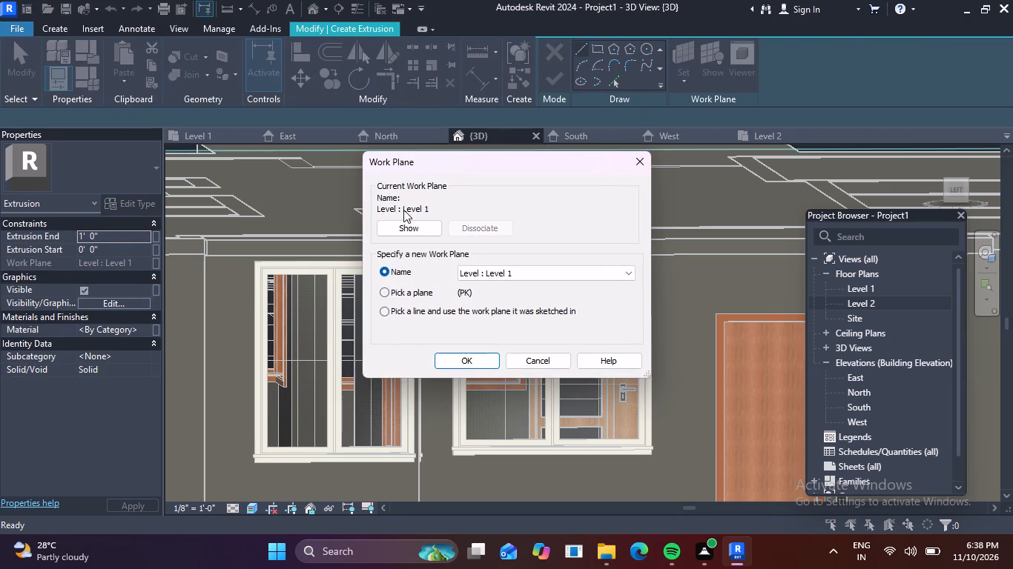
{"action": "left_click", "coordinate": [388, 294]}
{"action": "left_click", "coordinate": [479, 359]}
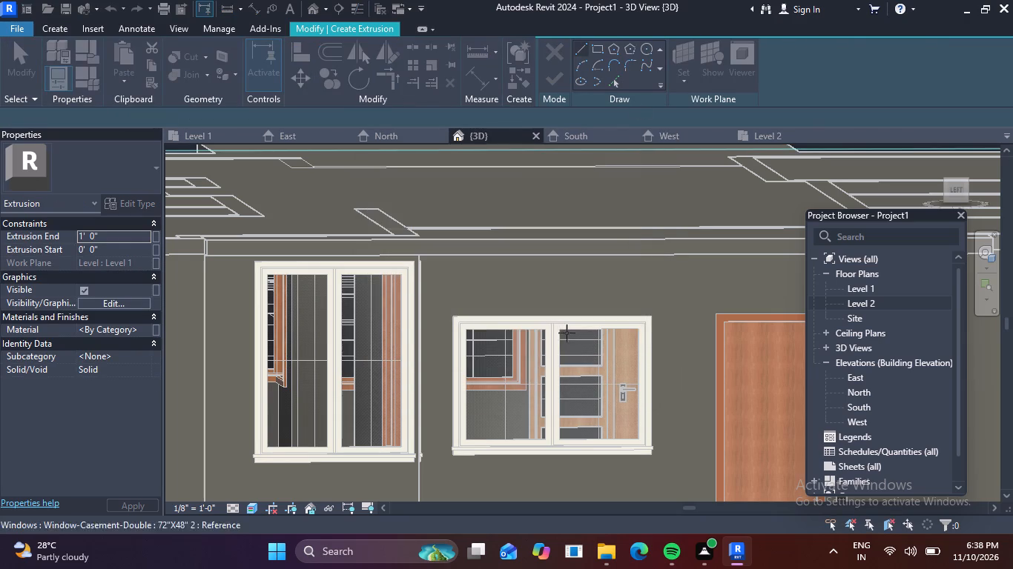
{"action": "left_click", "coordinate": [578, 280]}
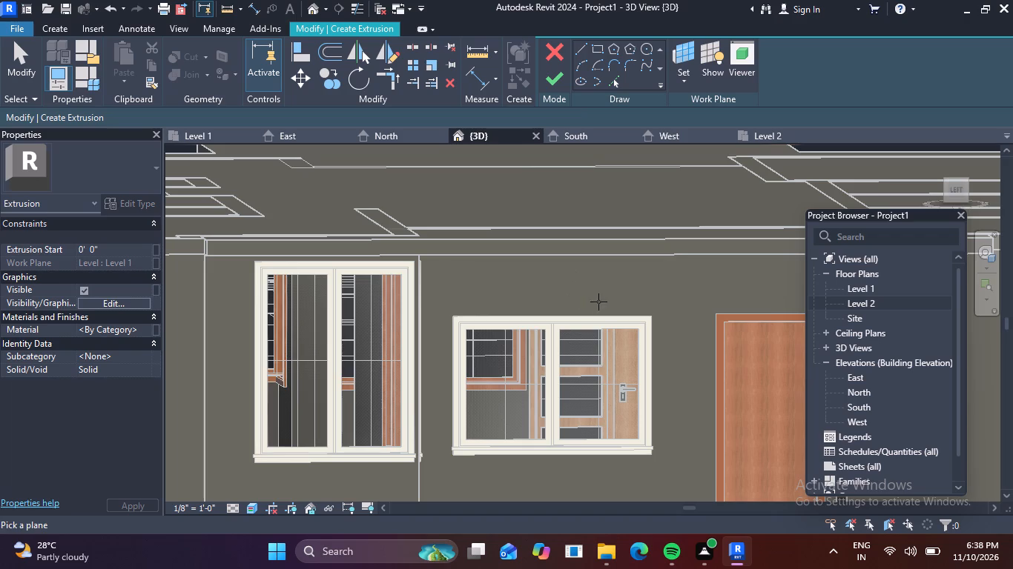
{"action": "middle_click_drag", "start_coordinate": [628, 283], "coordinate": [518, 247]}
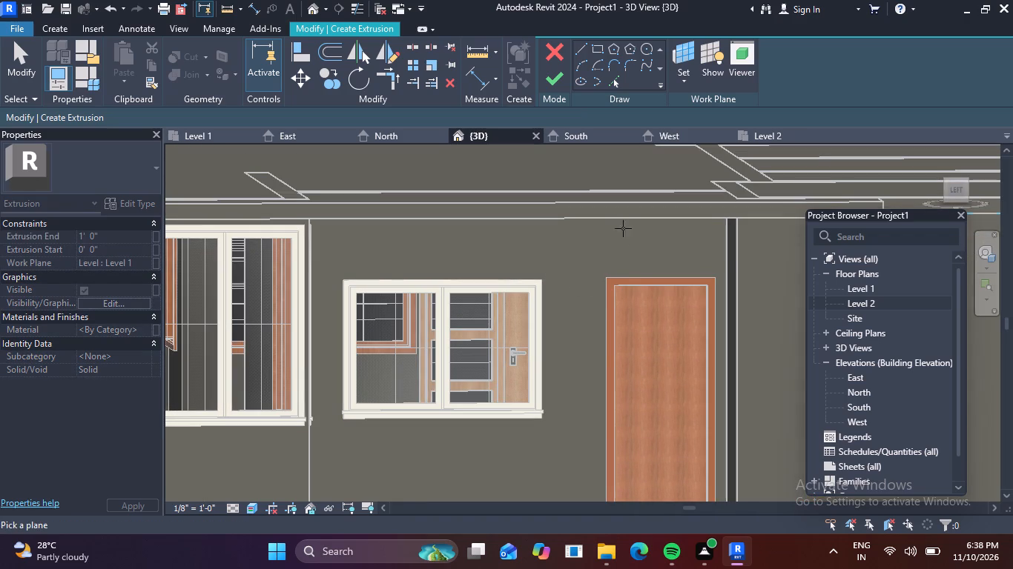
{"action": "left_click", "coordinate": [730, 245]}
Draw the slab profile's door-side end: a 6" horizontal line outward from the window trim's top corner, plus a 6" vertical line upward.
{"action": "scroll", "coordinate": [549, 290], "scroll_direction": "up", "scroll_amount": 3}
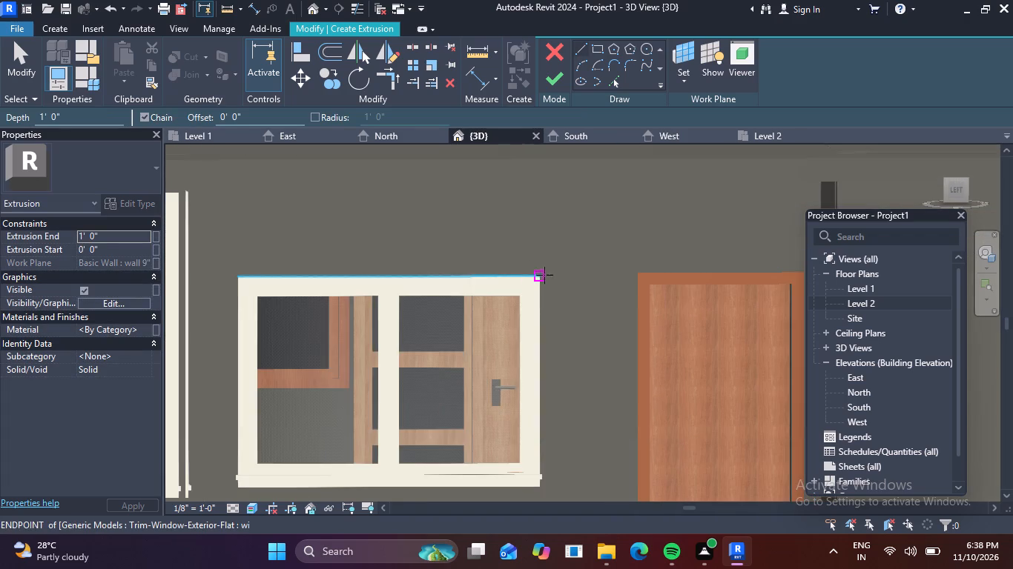
{"action": "left_click", "coordinate": [539, 276]}
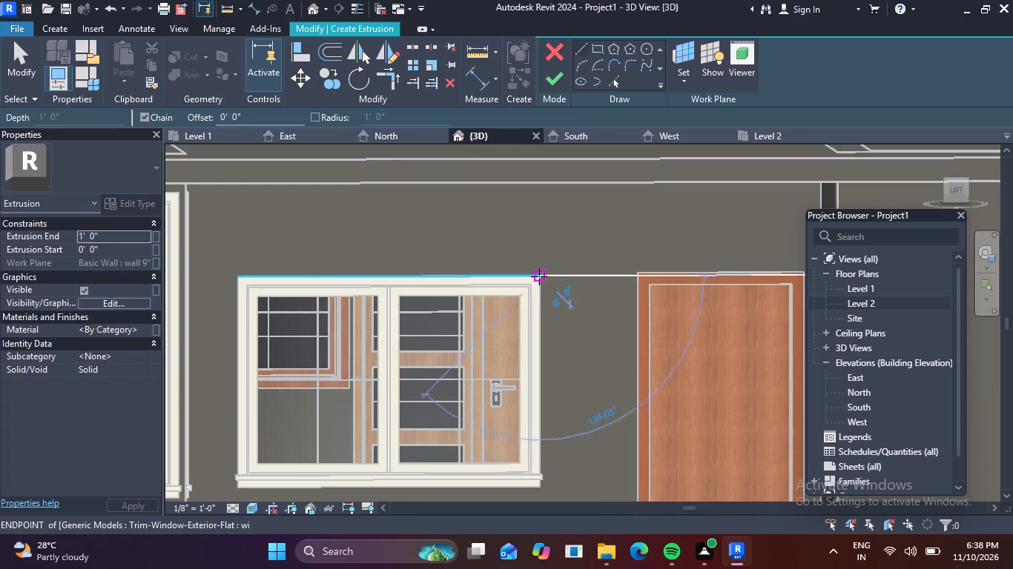
{"action": "type", "text": "6\""}
{"action": "key", "text": "Return"}
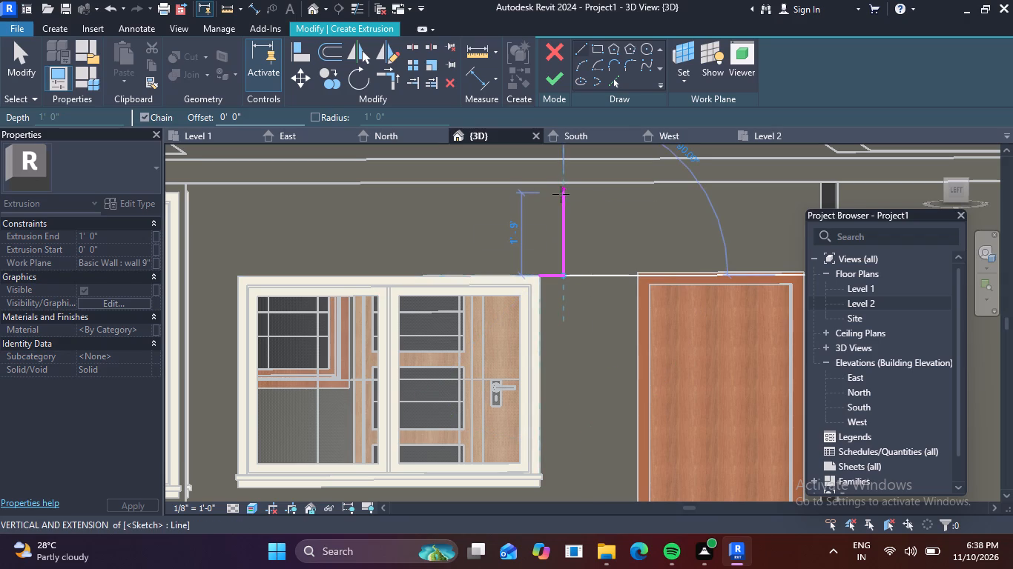
{"action": "key", "text": "6"}
{"action": "key", "text": "shift+quotedbl"}
{"action": "key", "text": "Return"}
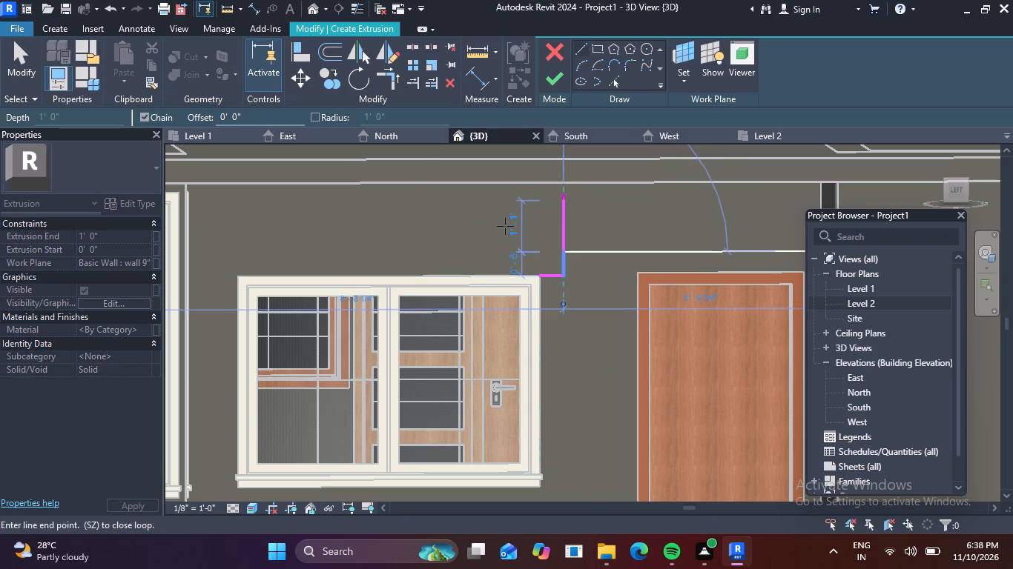
{"action": "key", "text": "Escape"}
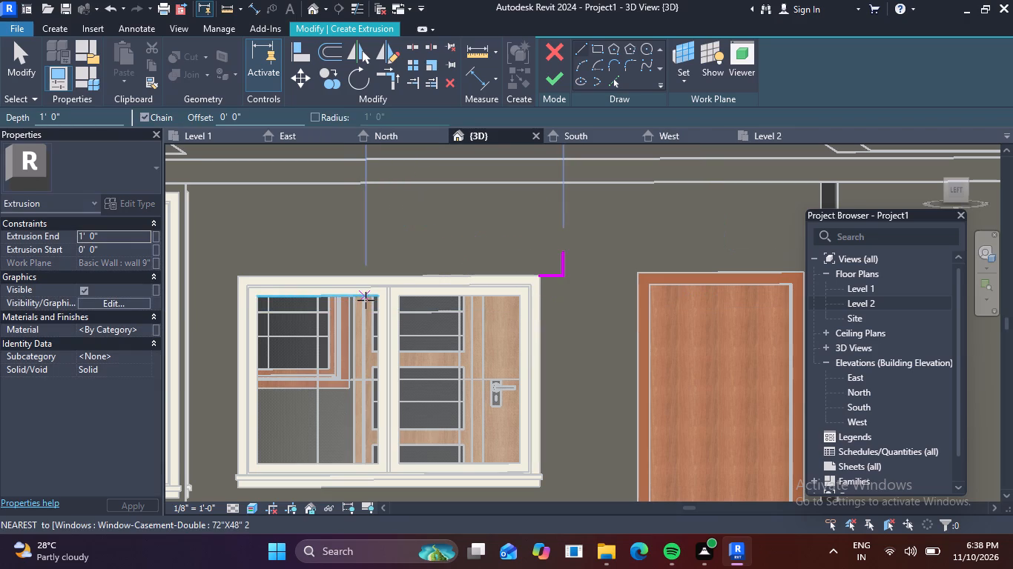
Draw the profile's opposite end from the trim's other top corner with a 6" outward line and a 6" upward line.
{"action": "left_click", "coordinate": [237, 277]}
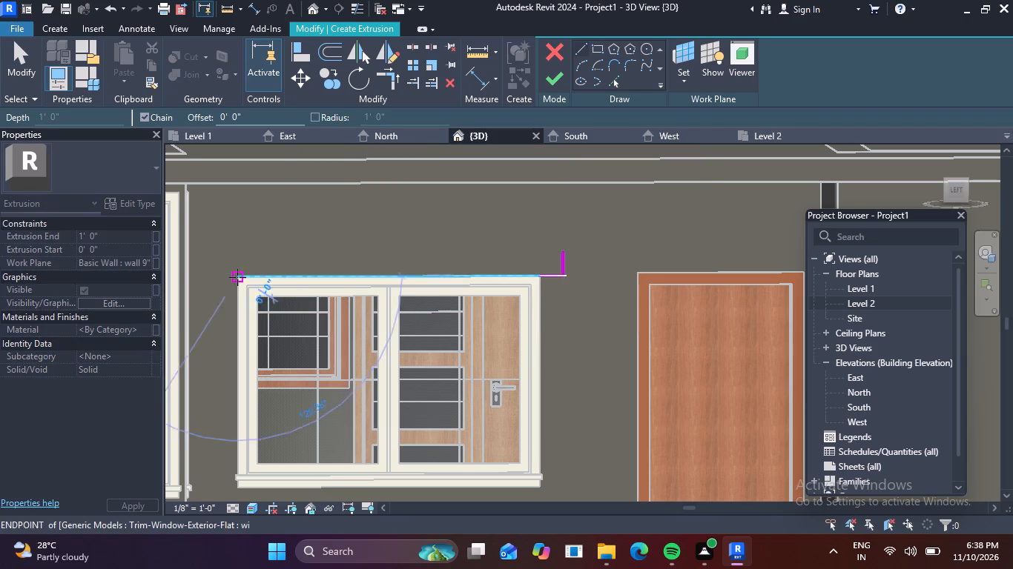
{"action": "key", "text": "6"}
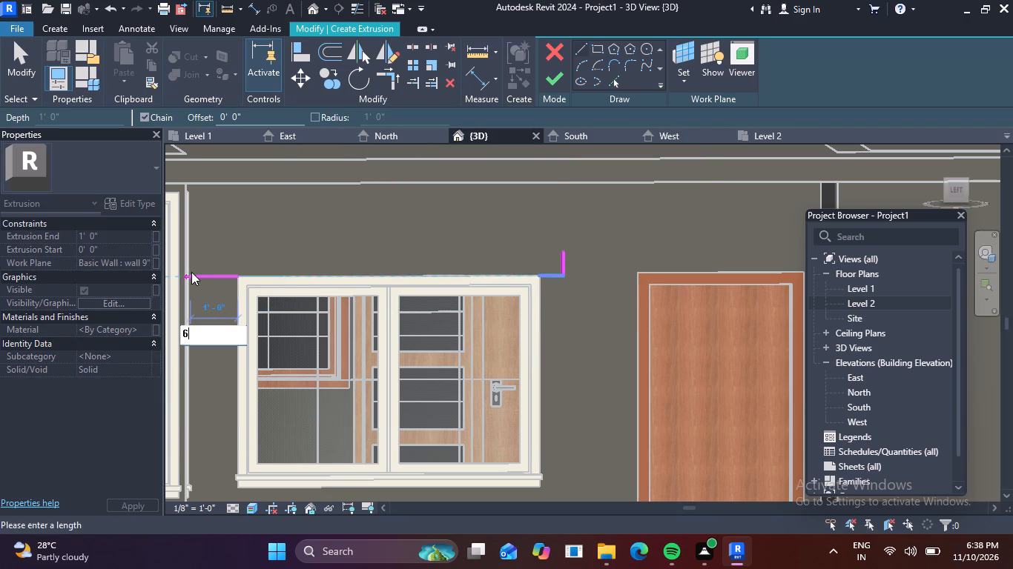
{"action": "key", "text": "shift+quotedbl"}
{"action": "key", "text": "Return"}
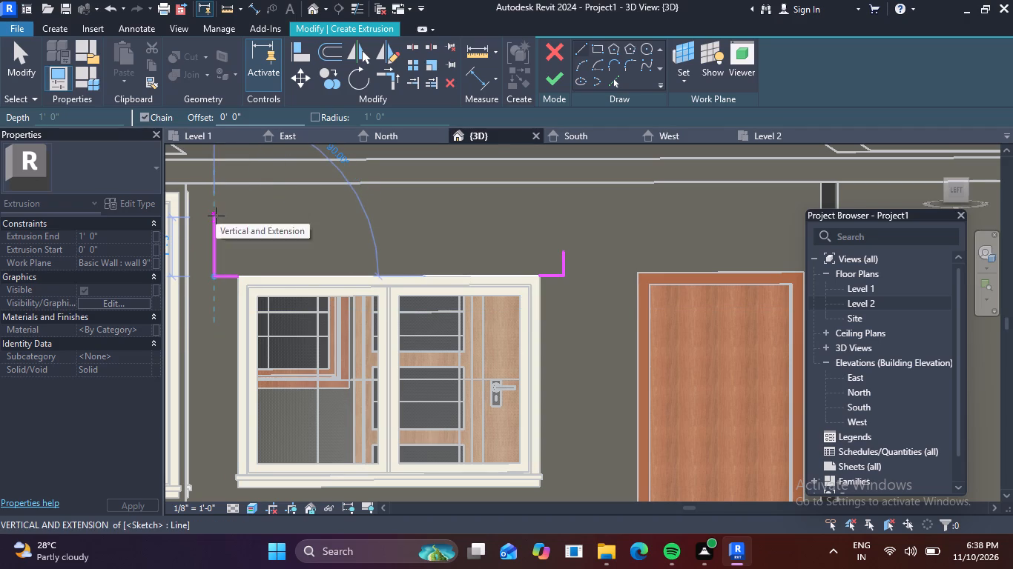
{"action": "key", "text": "6"}
{"action": "key", "text": "shift+quotedbl"}
{"action": "key", "text": "Return"}
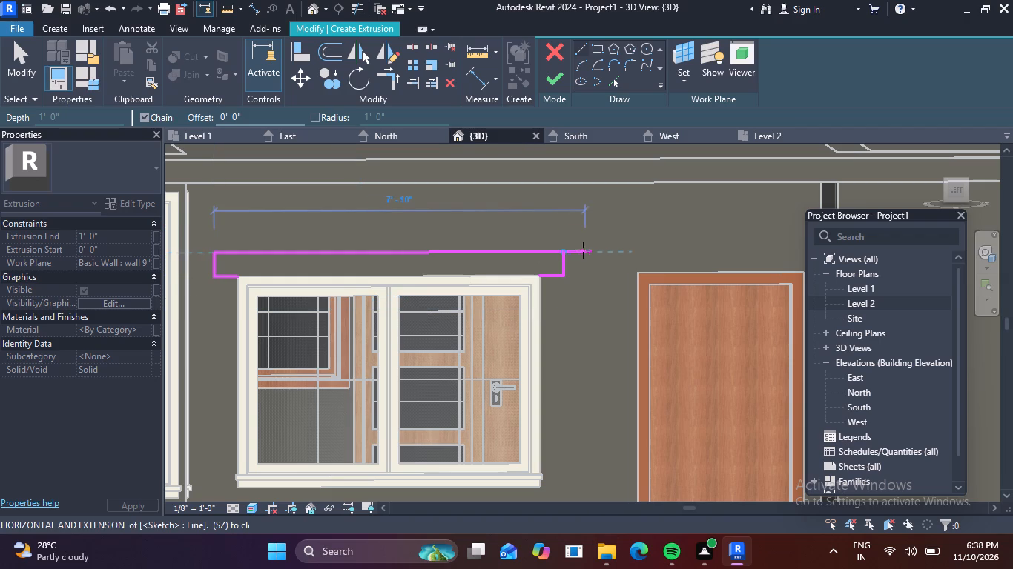
Close the slab profile along its top edge and along the window trim's top edge, and finish the extrusion sketch.
{"action": "left_click", "coordinate": [562, 250]}
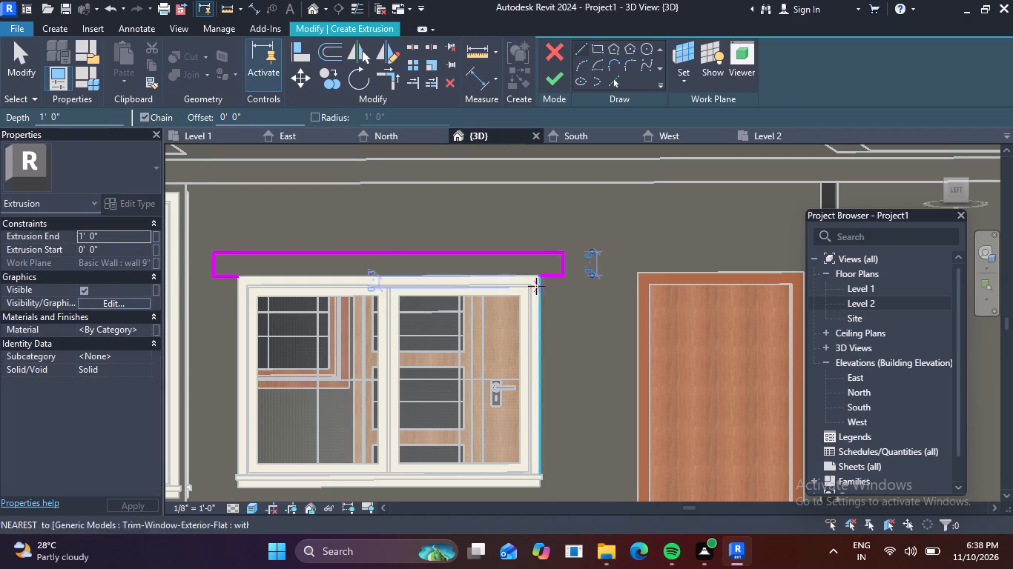
{"action": "left_click", "coordinate": [541, 277]}
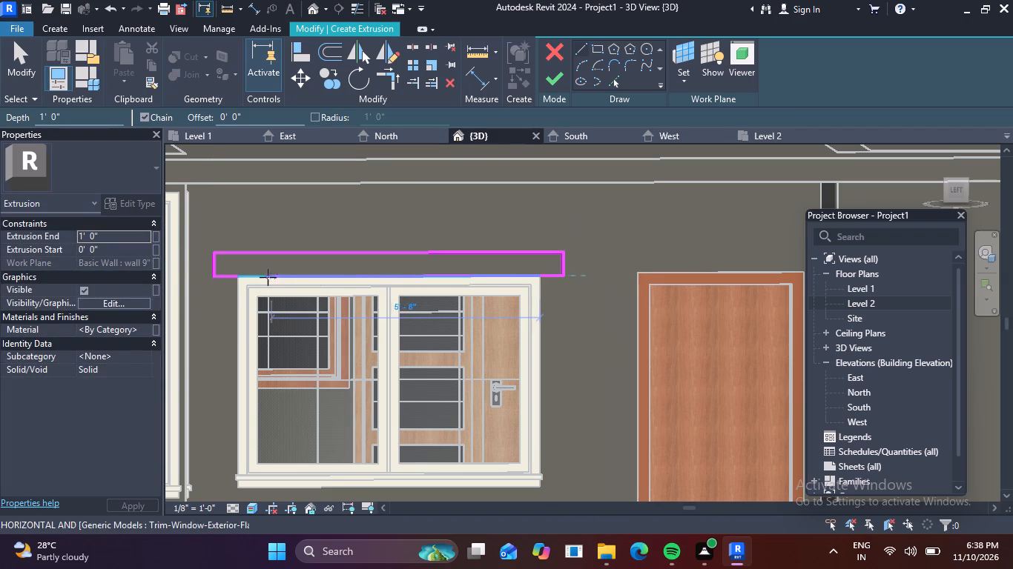
{"action": "left_click", "coordinate": [237, 276]}
{"action": "key", "text": "Escape"}
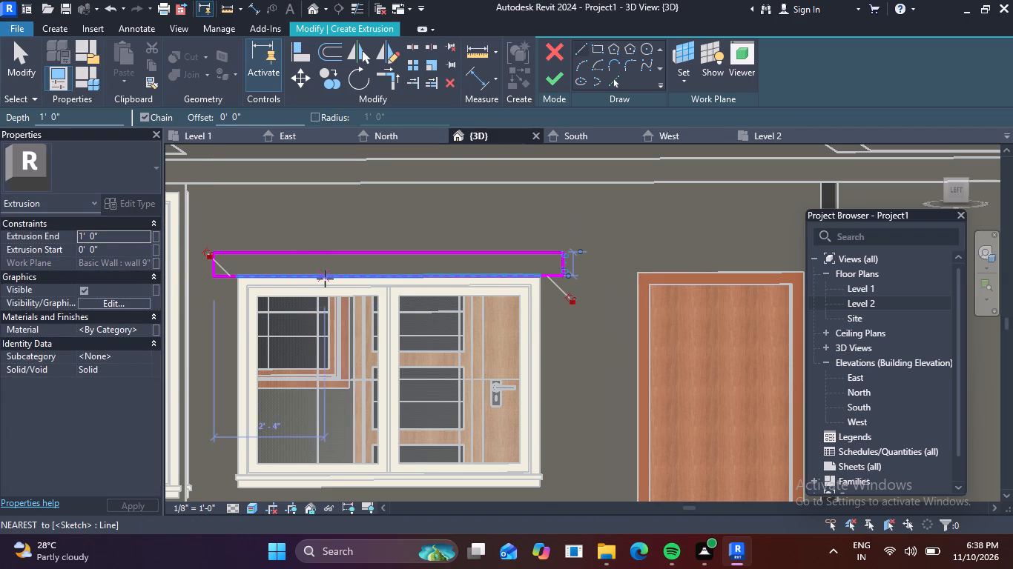
{"action": "left_click", "coordinate": [555, 76]}
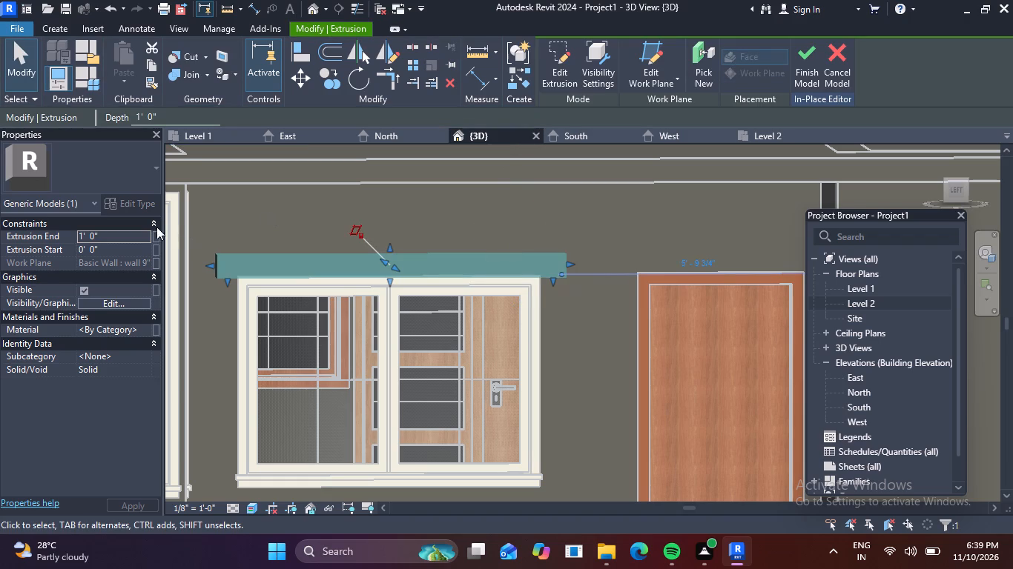
Set the slab's extrusion end to 3' and finish the in-place model above the window beside the door.
{"action": "left_click", "coordinate": [132, 233]}
{"action": "key", "text": "BackSpace"}
{"action": "key", "text": "3"}
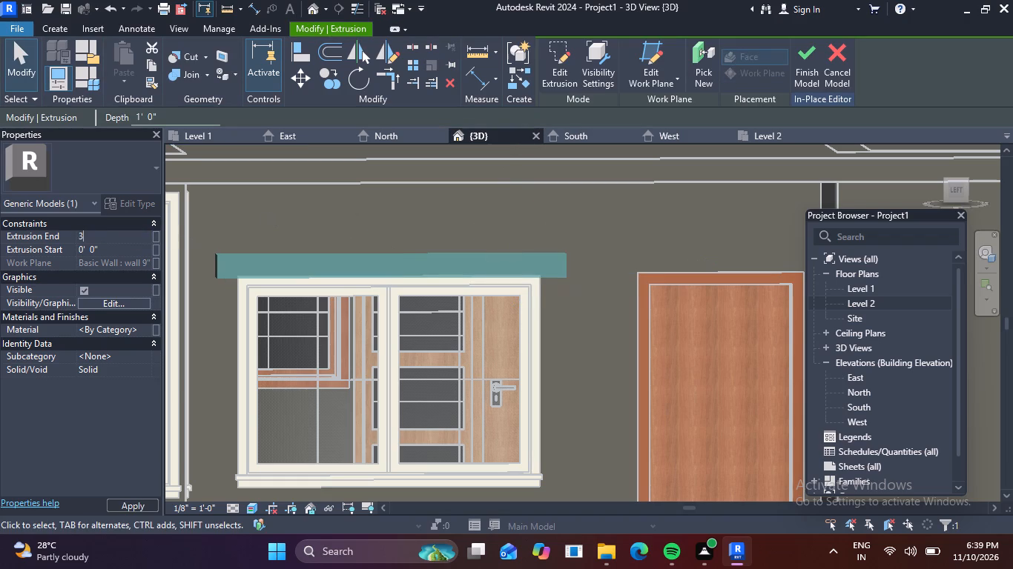
{"action": "key", "text": "apostrophe"}
{"action": "key", "text": "Return"}
{"action": "scroll", "coordinate": [532, 224], "scroll_direction": "down", "scroll_amount": 2}
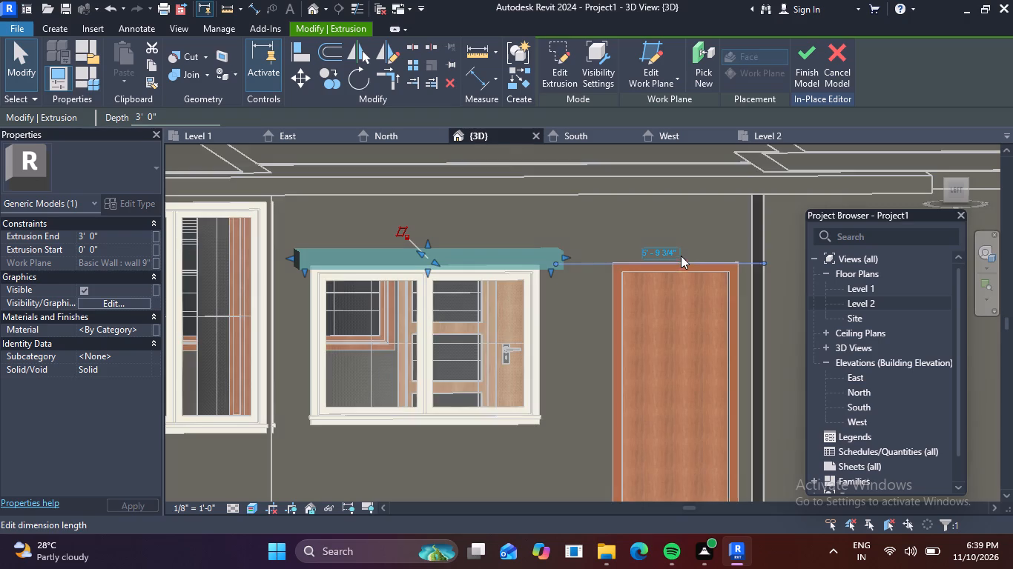
{"action": "middle_click_drag", "start_coordinate": [673, 245], "coordinate": [667, 279], "text": "shift"}
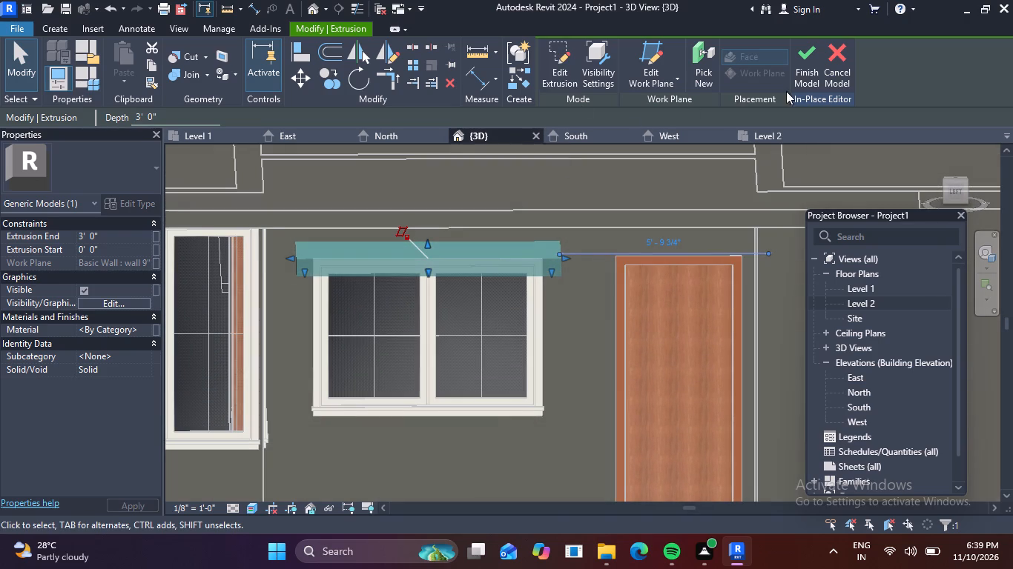
{"action": "left_click", "coordinate": [805, 64]}
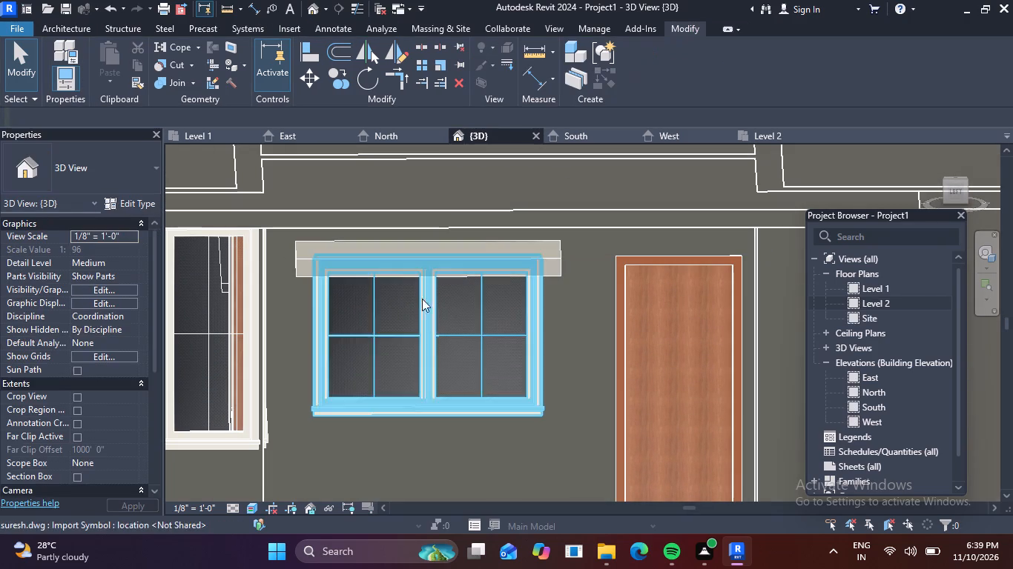
Start a new in-place component in the Generic Models category for the narrow window on the back wall, keeping the suggested name.
{"action": "scroll", "coordinate": [471, 296], "scroll_direction": "down", "scroll_amount": 3}
{"action": "middle_click_drag", "start_coordinate": [314, 299], "coordinate": [782, 363]}
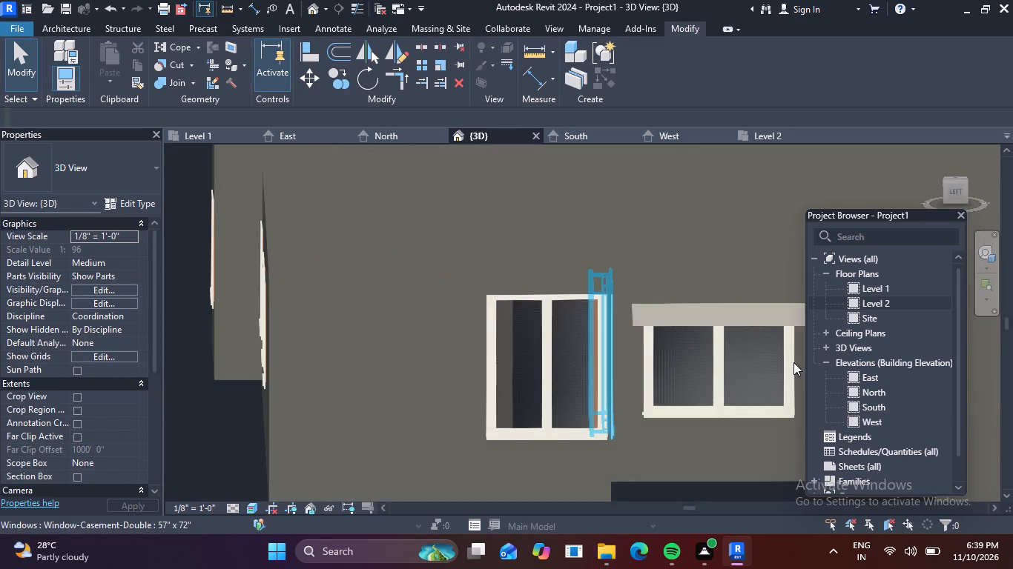
{"action": "scroll", "coordinate": [610, 347], "scroll_direction": "down", "scroll_amount": 1}
{"action": "middle_click_drag", "start_coordinate": [376, 310], "coordinate": [319, 289]}
{"action": "middle_click_drag", "start_coordinate": [266, 290], "coordinate": [294, 312], "text": "shift"}
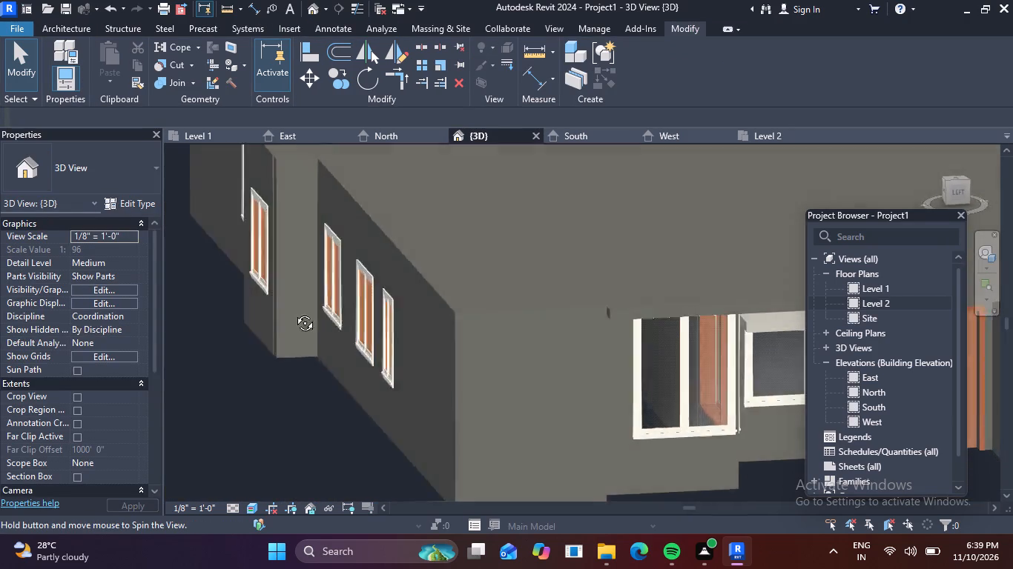
{"action": "middle_click_drag", "start_coordinate": [294, 312], "coordinate": [414, 292], "text": "shift"}
{"action": "middle_click_drag", "start_coordinate": [500, 376], "coordinate": [495, 371]}
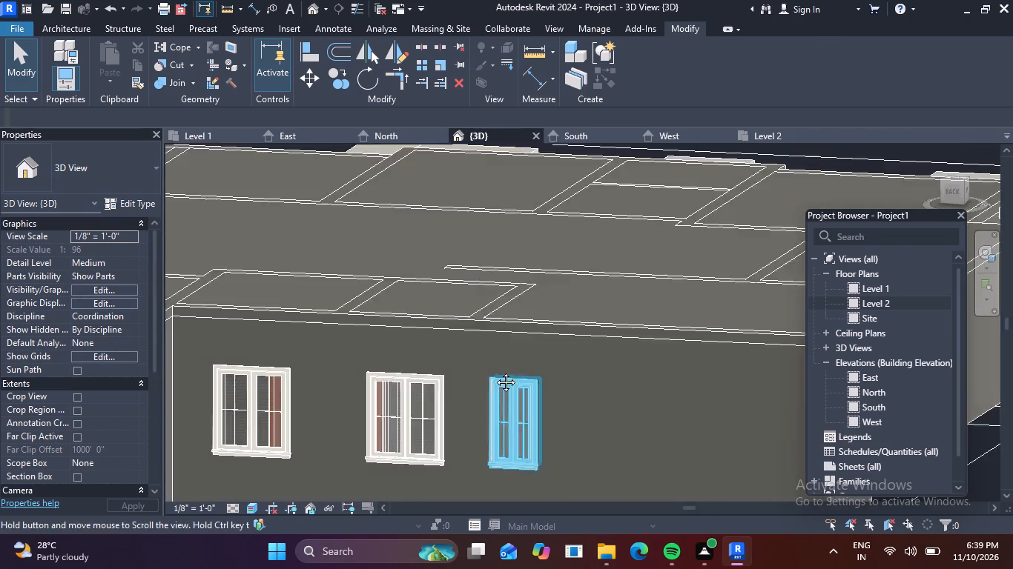
{"action": "middle_click_drag", "start_coordinate": [495, 371], "coordinate": [505, 319]}
{"action": "scroll", "coordinate": [509, 331], "scroll_direction": "up", "scroll_amount": 5}
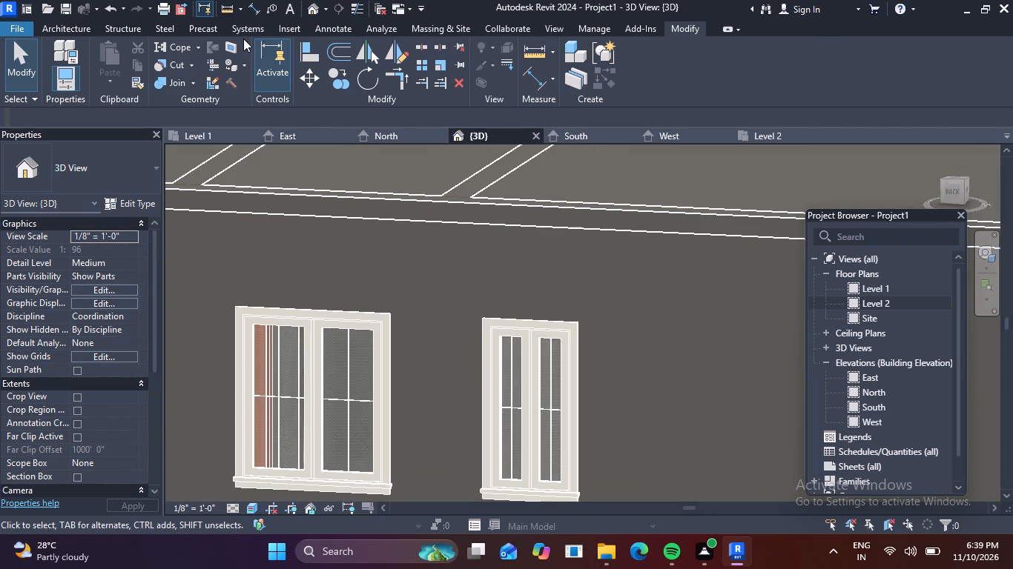
{"action": "left_click", "coordinate": [87, 26]}
{"action": "left_click", "coordinate": [188, 76]}
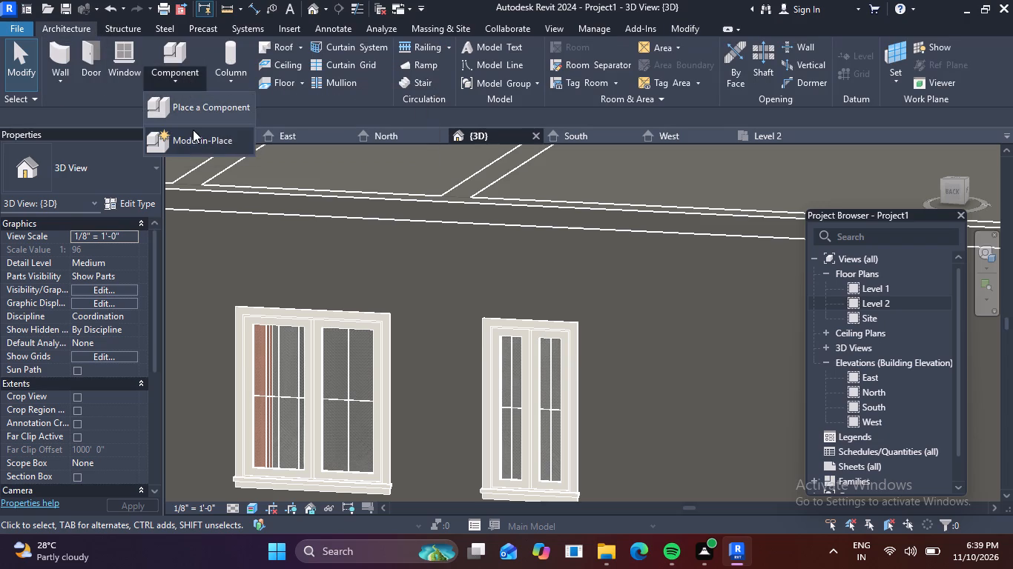
{"action": "left_click", "coordinate": [202, 146]}
{"action": "scroll", "coordinate": [478, 239], "scroll_direction": "down", "scroll_amount": 2}
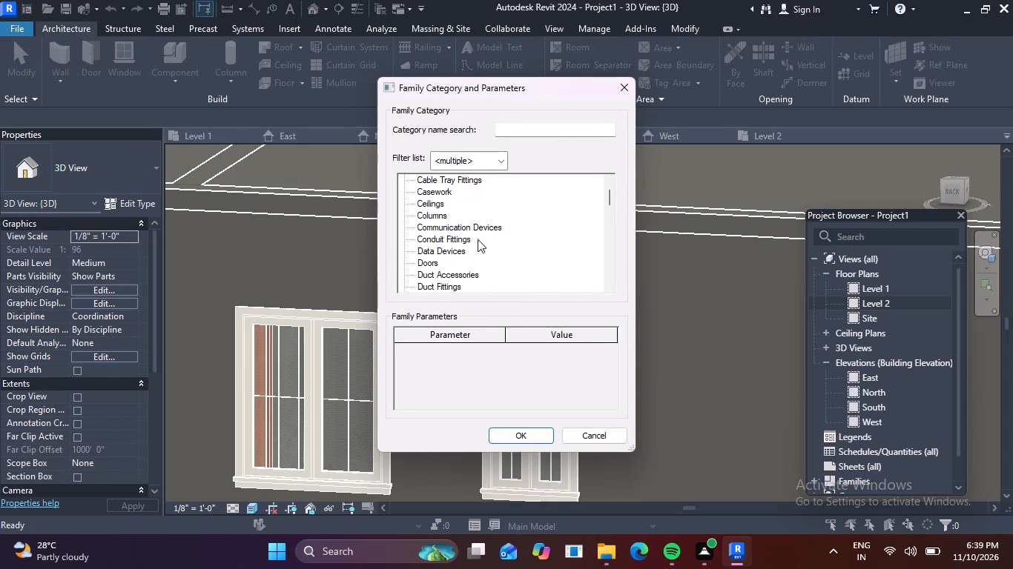
{"action": "scroll", "coordinate": [478, 239], "scroll_direction": "down", "scroll_amount": 10}
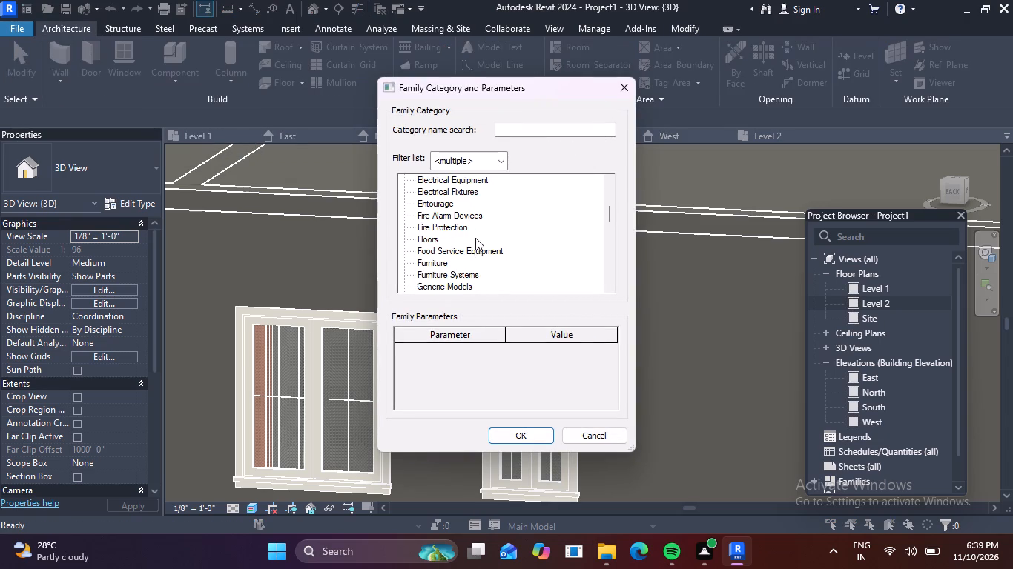
{"action": "scroll", "coordinate": [471, 258], "scroll_direction": "up", "scroll_amount": 15}
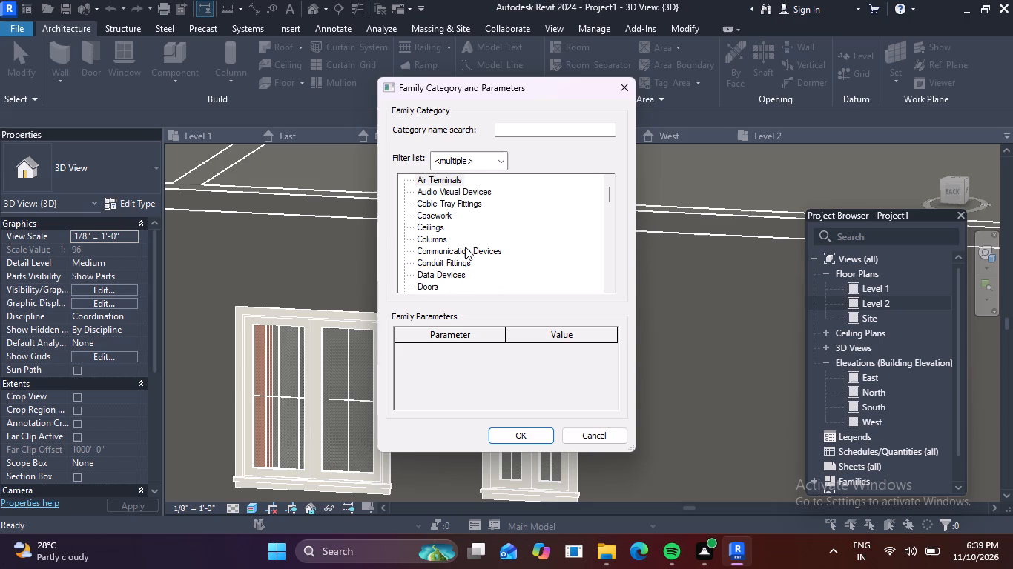
{"action": "scroll", "coordinate": [465, 247], "scroll_direction": "up", "scroll_amount": 3}
{"action": "scroll", "coordinate": [465, 247], "scroll_direction": "down", "scroll_amount": 1}
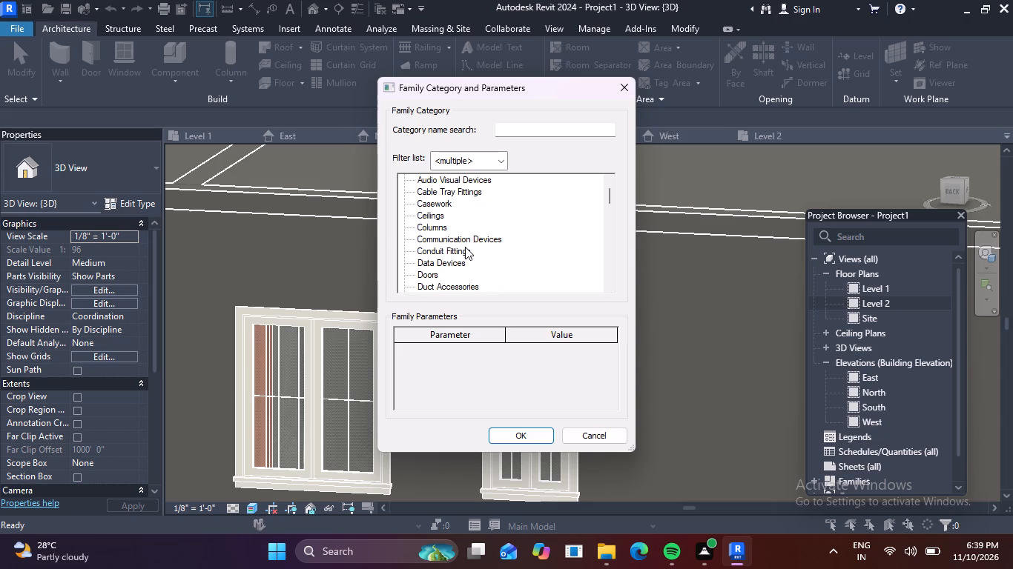
{"action": "scroll", "coordinate": [465, 247], "scroll_direction": "down", "scroll_amount": 4}
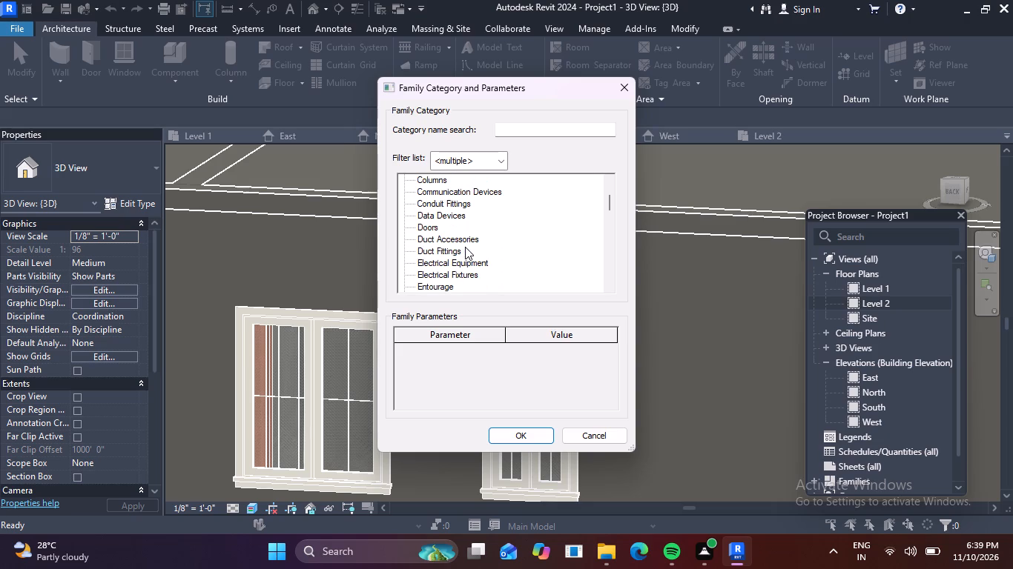
{"action": "scroll", "coordinate": [465, 247], "scroll_direction": "down", "scroll_amount": 8}
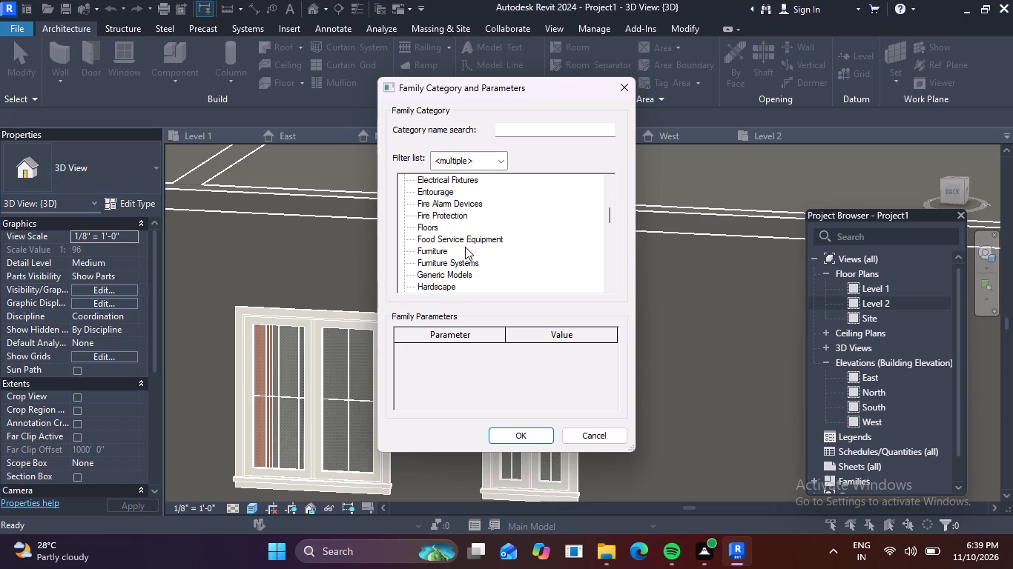
{"action": "left_click", "coordinate": [467, 276]}
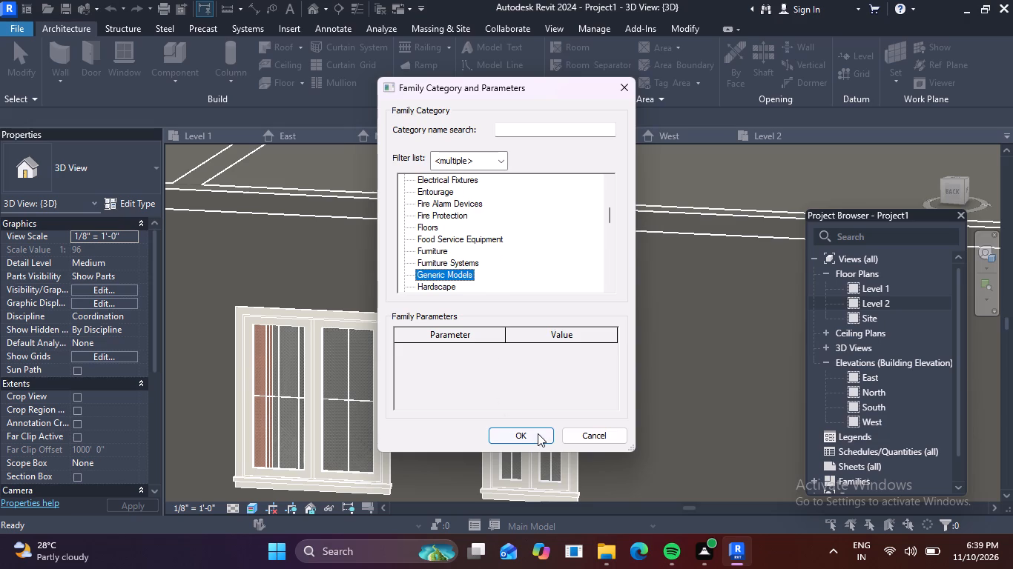
{"action": "left_click", "coordinate": [538, 434]}
{"action": "left_click", "coordinate": [524, 300]}
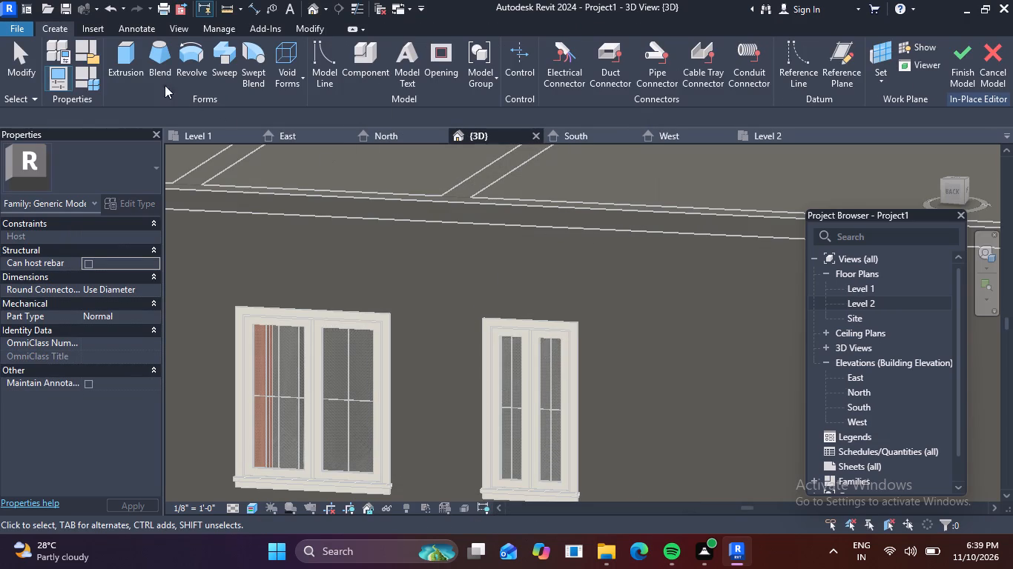
Start an extrusion and pick the face of the 9" back wall around the narrow window as its work plane.
{"action": "left_click", "coordinate": [131, 56]}
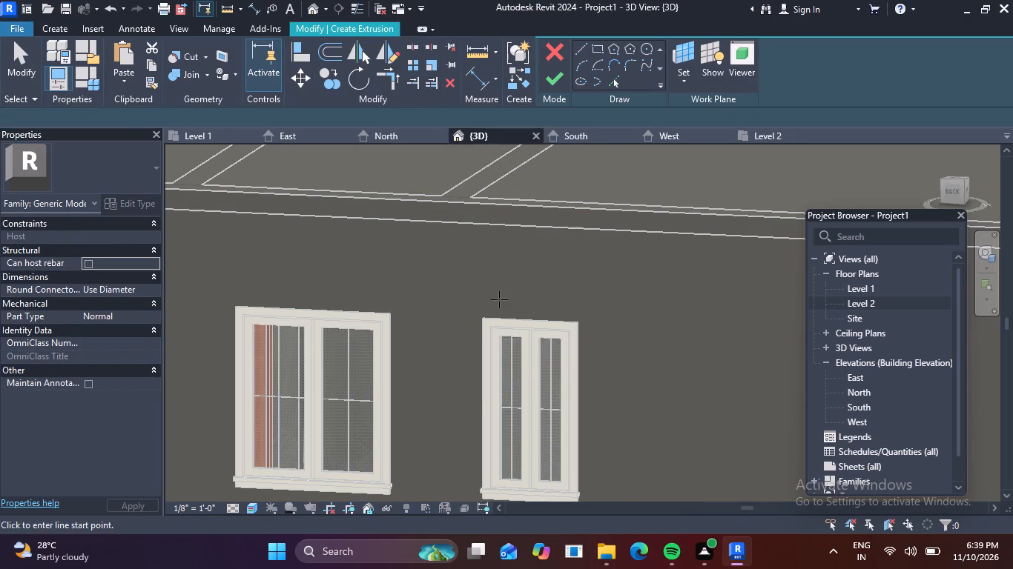
{"action": "scroll", "coordinate": [501, 333], "scroll_direction": "up", "scroll_amount": 4}
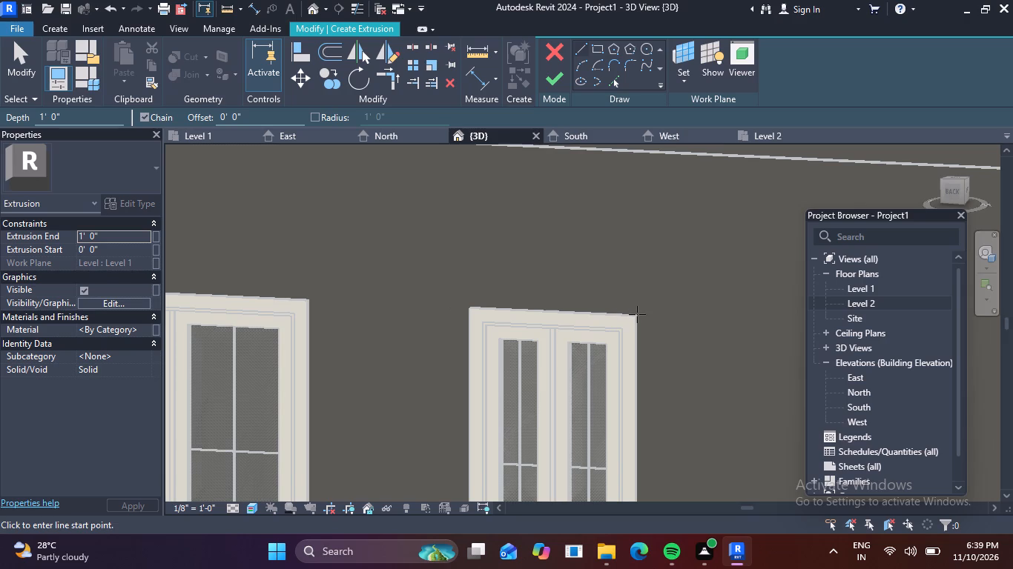
{"action": "left_click", "coordinate": [634, 315]}
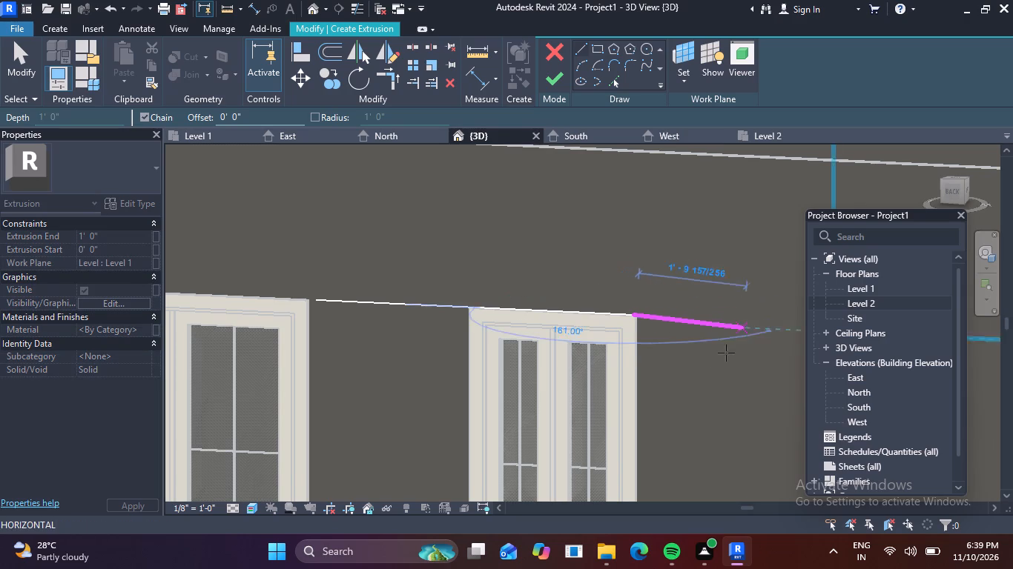
{"action": "key", "text": "Escape"}
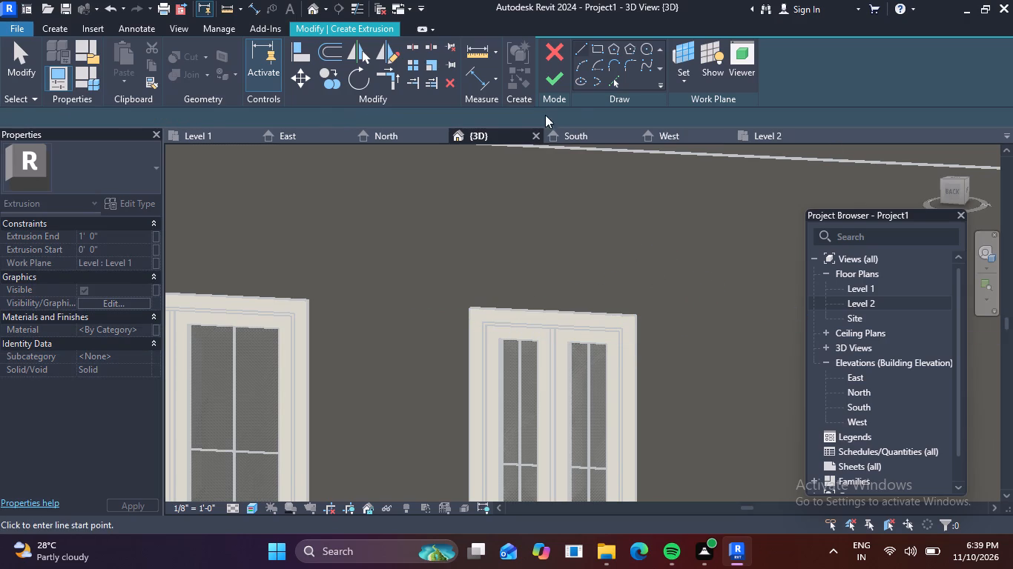
{"action": "left_click", "coordinate": [689, 44]}
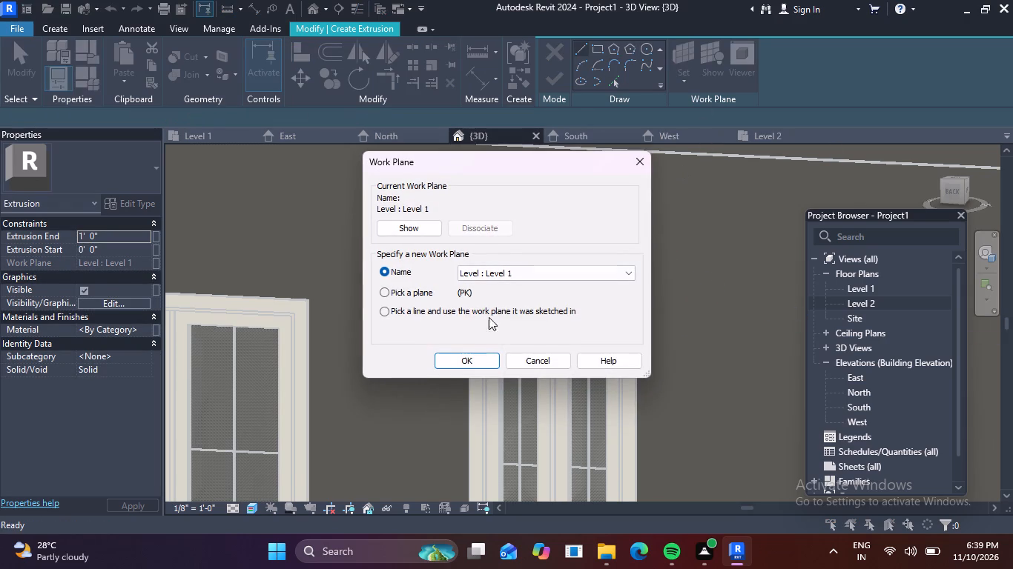
{"action": "left_click", "coordinate": [387, 290]}
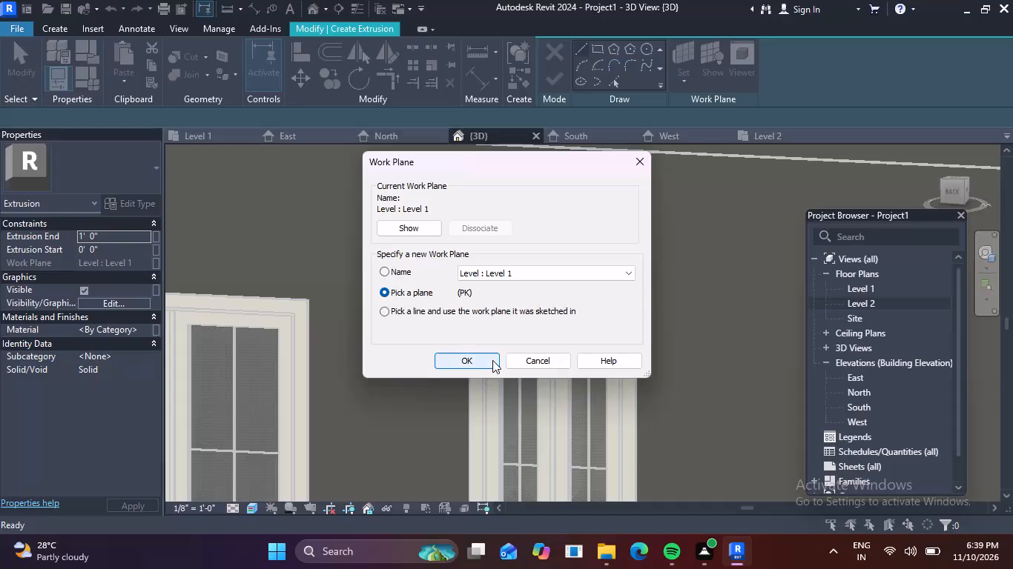
{"action": "left_click", "coordinate": [492, 360]}
{"action": "scroll", "coordinate": [707, 254], "scroll_direction": "down", "scroll_amount": 2}
{"action": "middle_click_drag", "start_coordinate": [707, 254], "coordinate": [443, 270]}
{"action": "scroll", "coordinate": [499, 254], "scroll_direction": "down", "scroll_amount": 3}
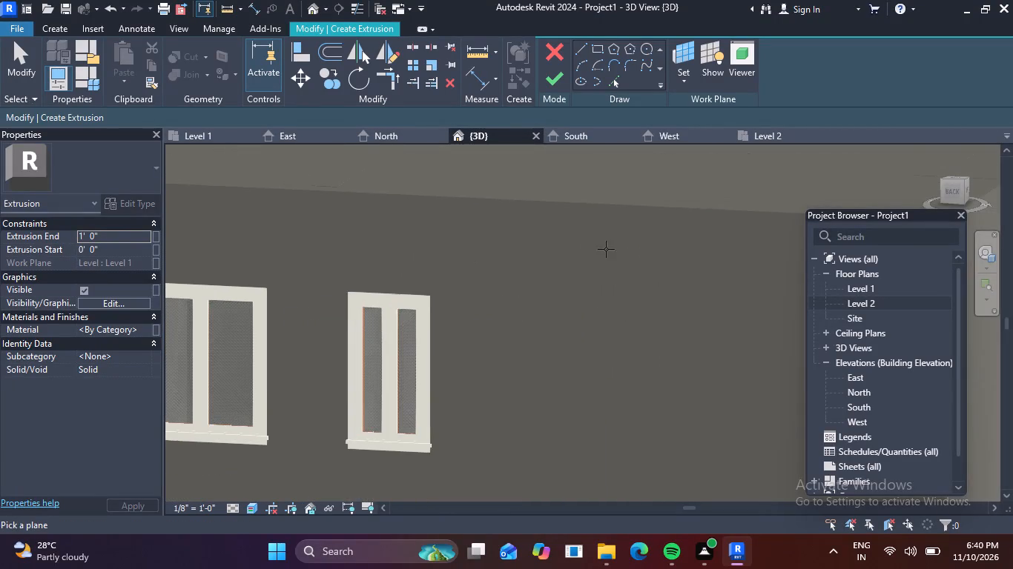
{"action": "middle_click_drag", "start_coordinate": [630, 244], "coordinate": [375, 165]}
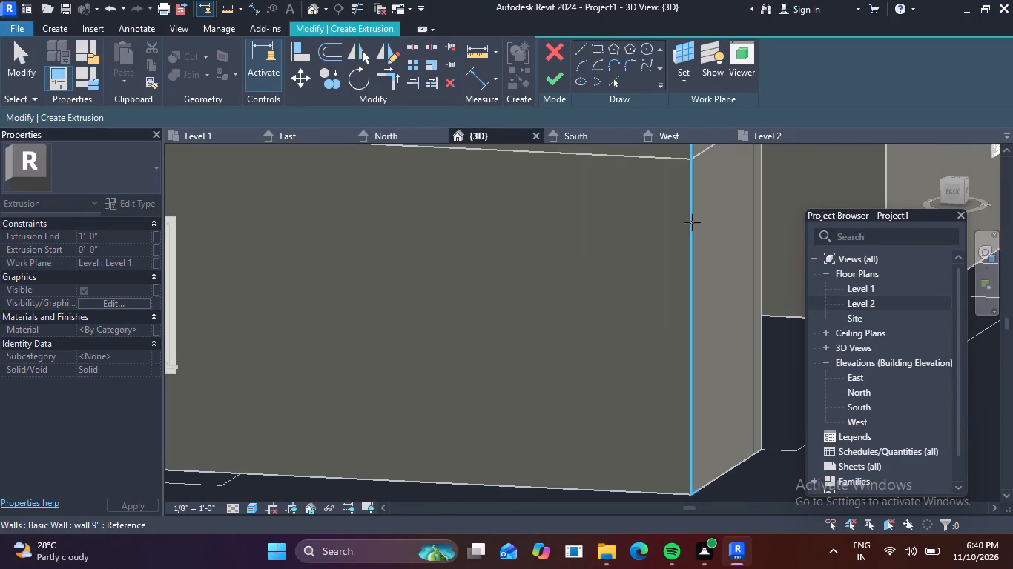
{"action": "left_click", "coordinate": [690, 222]}
From the narrow window trim's top corner farther from the wider window, sketch a 6" line outward and a 6" line upward.
{"action": "scroll", "coordinate": [472, 268], "scroll_direction": "down", "scroll_amount": 2}
{"action": "middle_click_drag", "start_coordinate": [502, 275], "coordinate": [658, 313]}
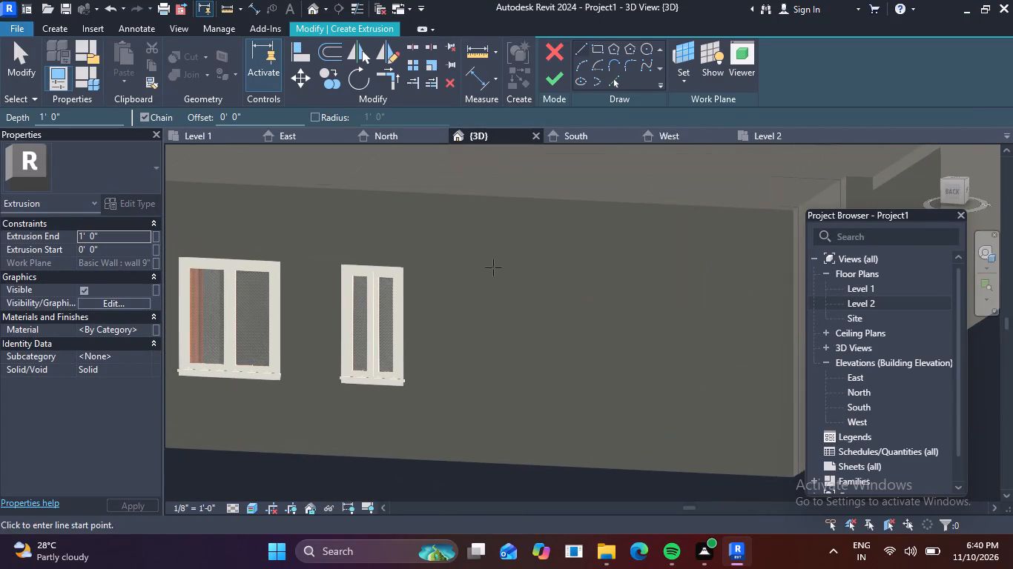
{"action": "scroll", "coordinate": [404, 270], "scroll_direction": "up", "scroll_amount": 3}
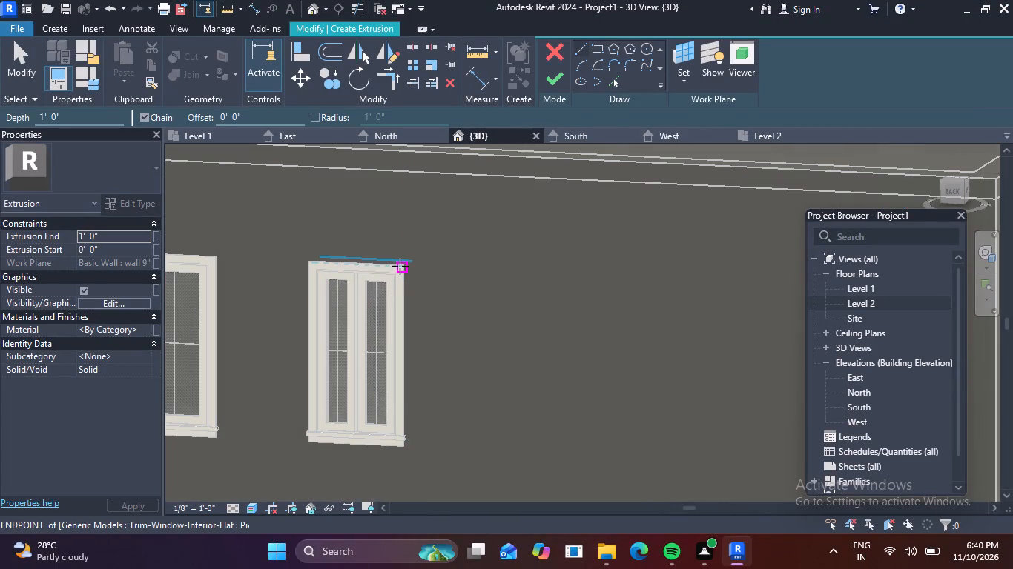
{"action": "left_click", "coordinate": [400, 266]}
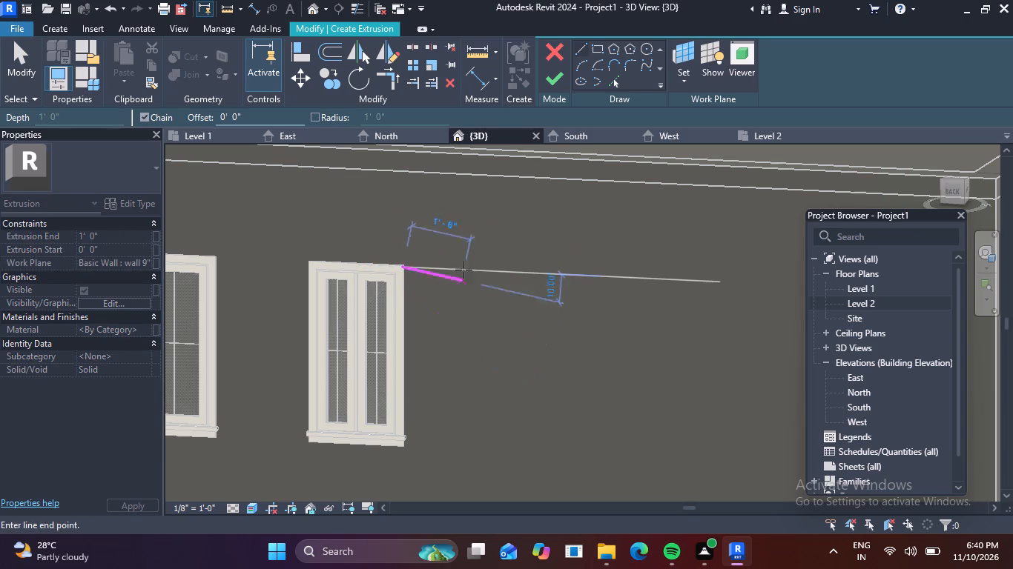
{"action": "key", "text": "6"}
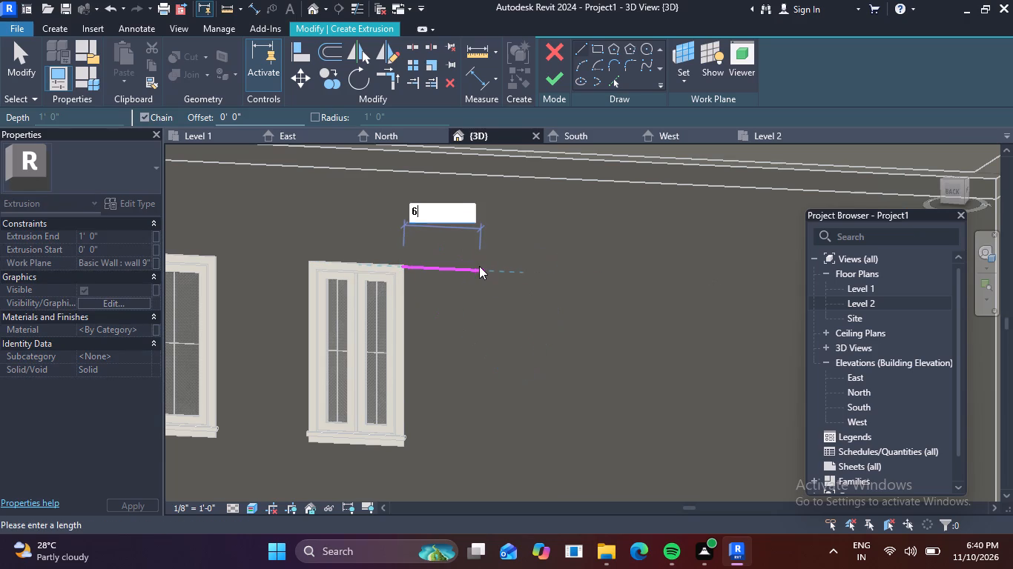
{"action": "key", "text": "shift+quotedbl"}
{"action": "key", "text": "Return"}
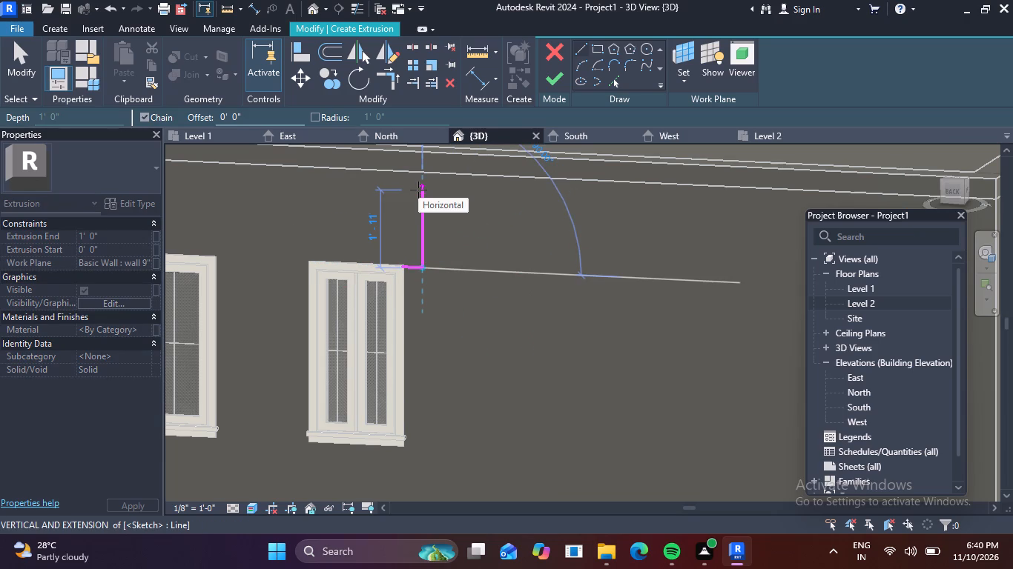
{"action": "type", "text": "6\""}
{"action": "key", "text": "Return"}
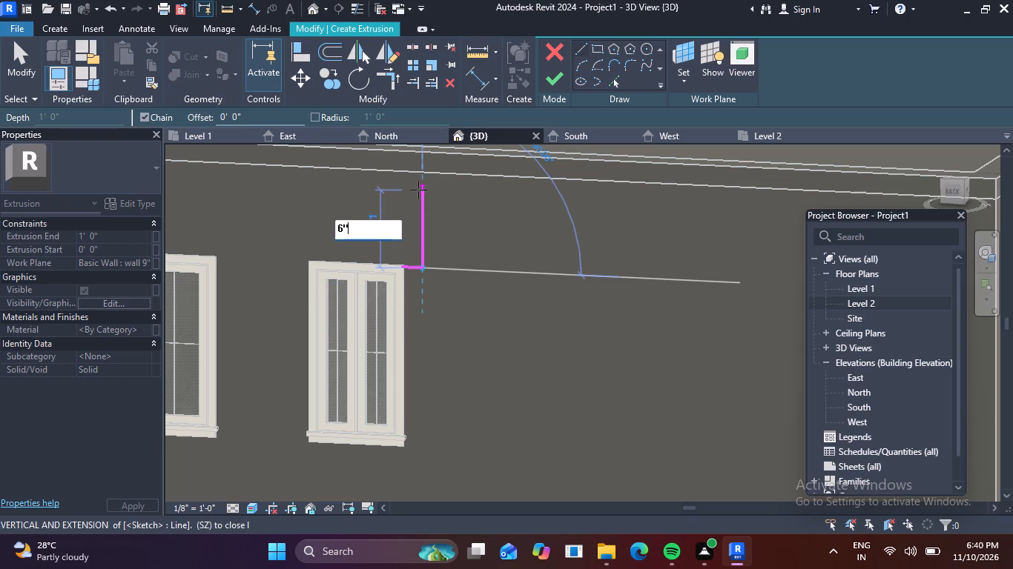
{"action": "key", "text": "Escape"}
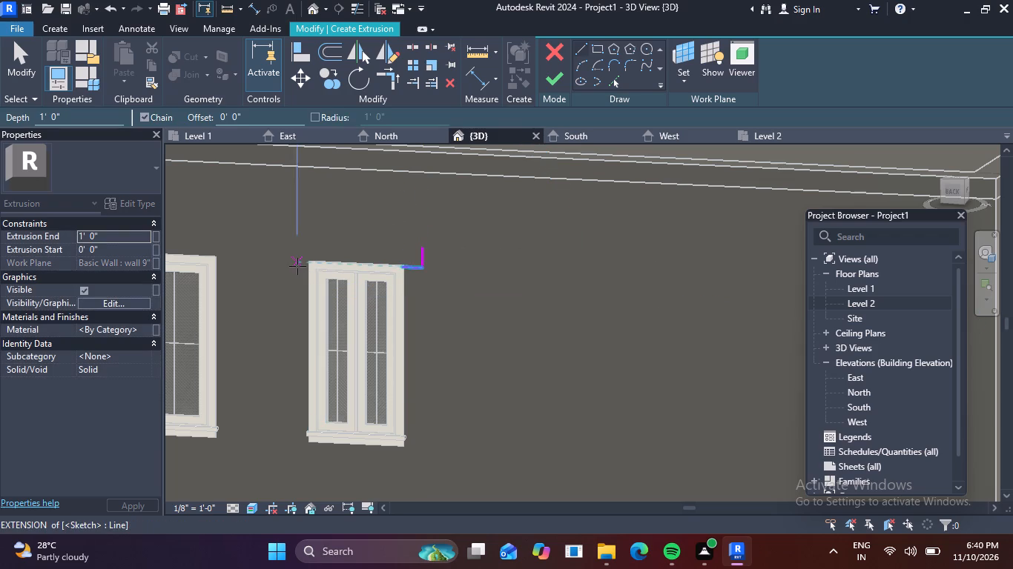
Sketch a 6" line outward from the trim's opposite top corner, a 6" line upward, and the slab profile's top edge.
{"action": "left_click", "coordinate": [308, 260]}
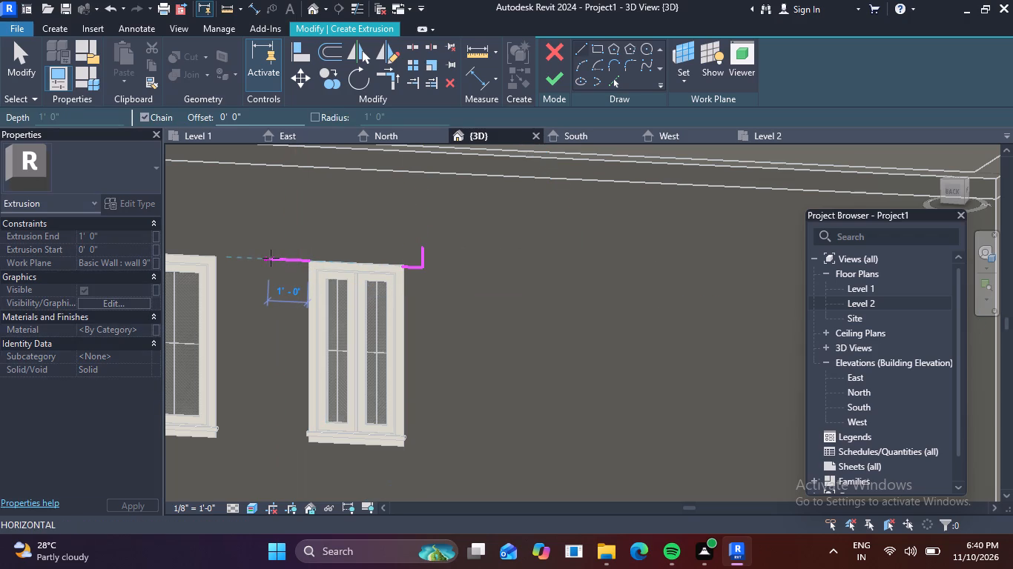
{"action": "type", "text": "6\""}
{"action": "key", "text": "Return"}
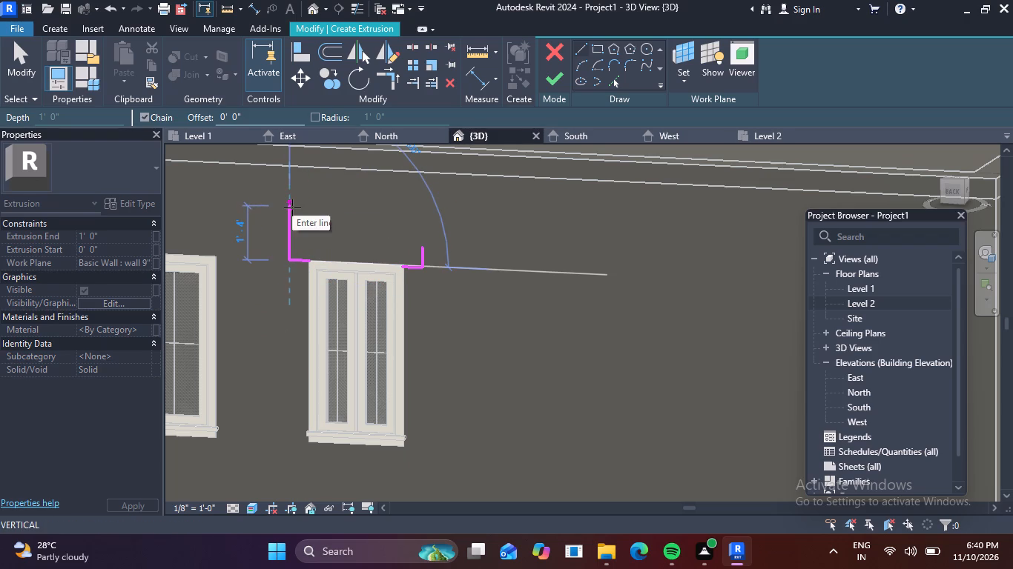
{"action": "key", "text": "6"}
{"action": "key", "text": "shift+quotedbl"}
{"action": "key", "text": "Return"}
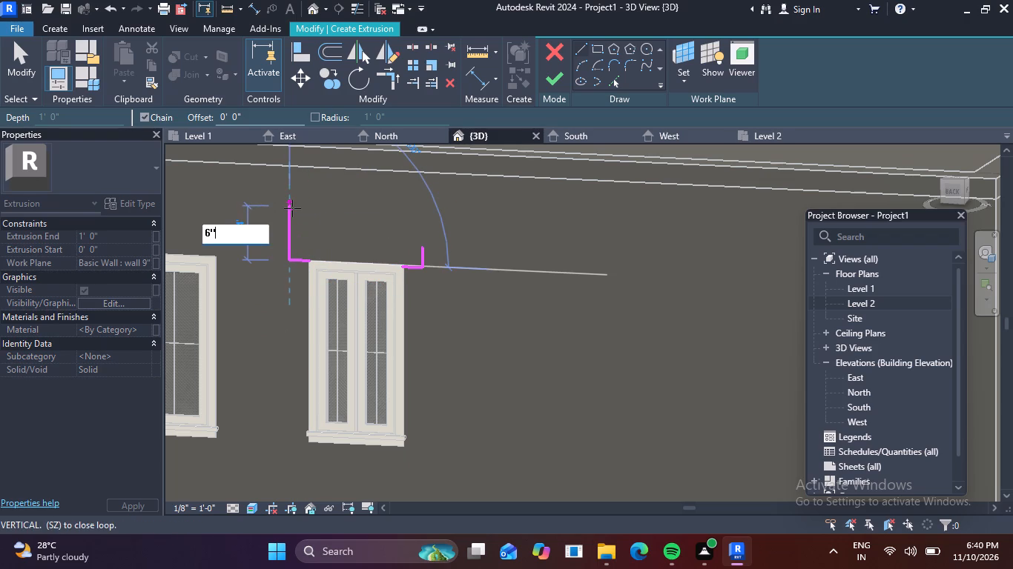
{"action": "left_click", "coordinate": [421, 246]}
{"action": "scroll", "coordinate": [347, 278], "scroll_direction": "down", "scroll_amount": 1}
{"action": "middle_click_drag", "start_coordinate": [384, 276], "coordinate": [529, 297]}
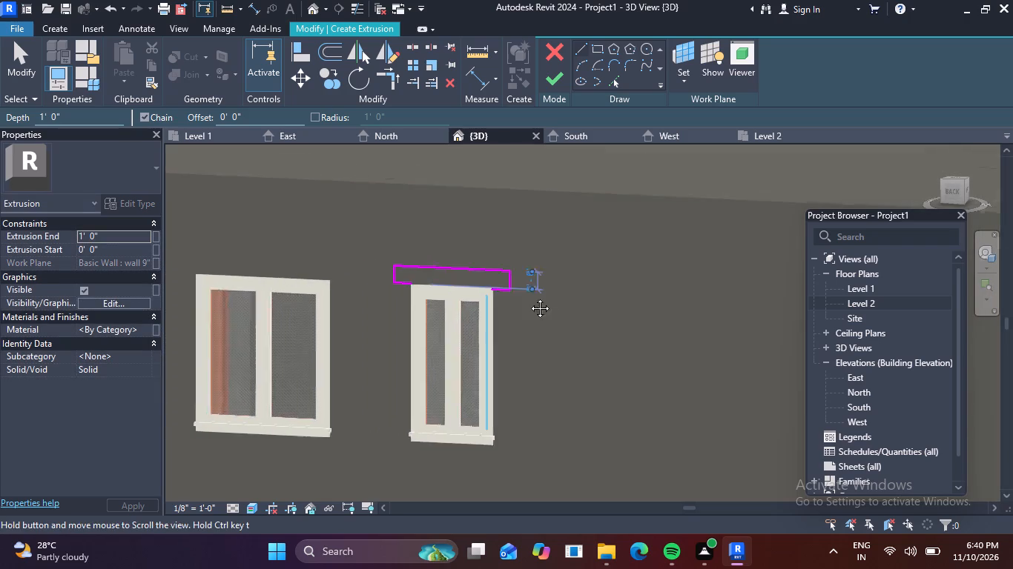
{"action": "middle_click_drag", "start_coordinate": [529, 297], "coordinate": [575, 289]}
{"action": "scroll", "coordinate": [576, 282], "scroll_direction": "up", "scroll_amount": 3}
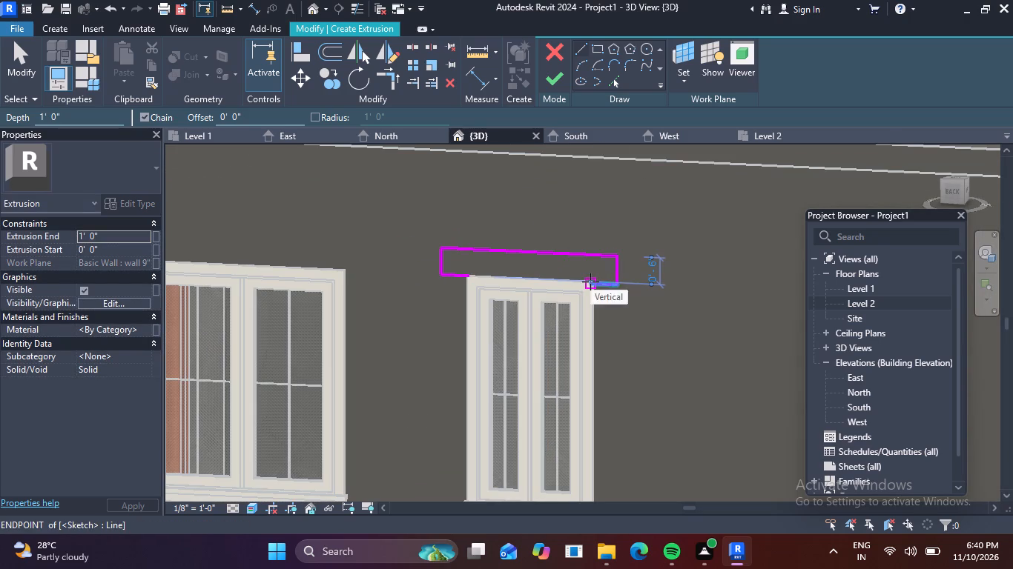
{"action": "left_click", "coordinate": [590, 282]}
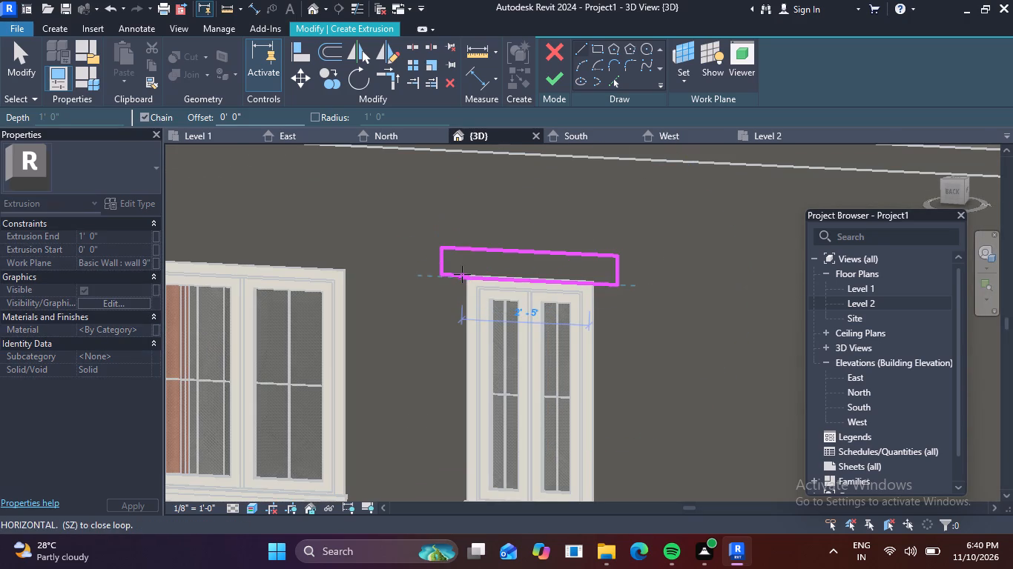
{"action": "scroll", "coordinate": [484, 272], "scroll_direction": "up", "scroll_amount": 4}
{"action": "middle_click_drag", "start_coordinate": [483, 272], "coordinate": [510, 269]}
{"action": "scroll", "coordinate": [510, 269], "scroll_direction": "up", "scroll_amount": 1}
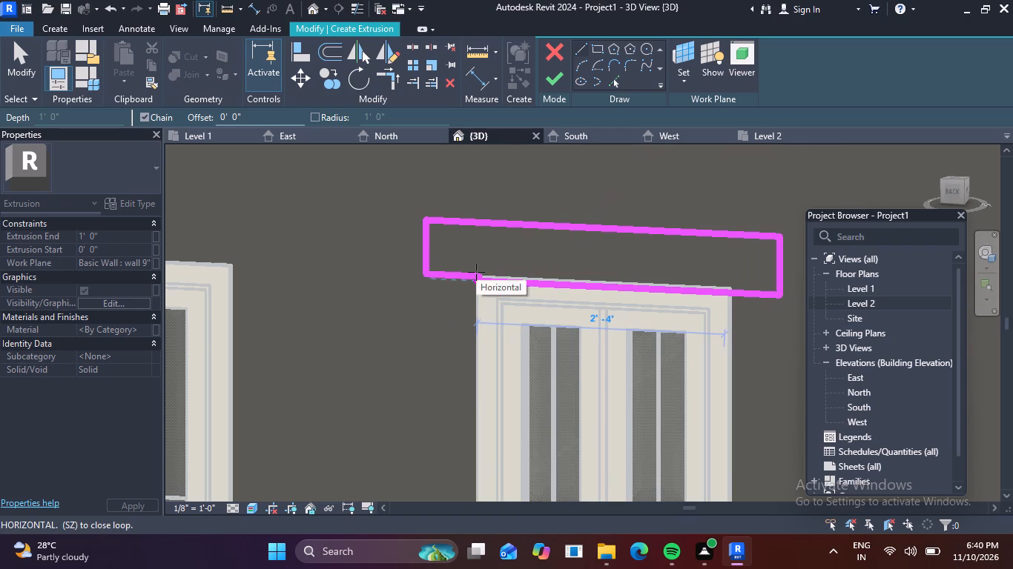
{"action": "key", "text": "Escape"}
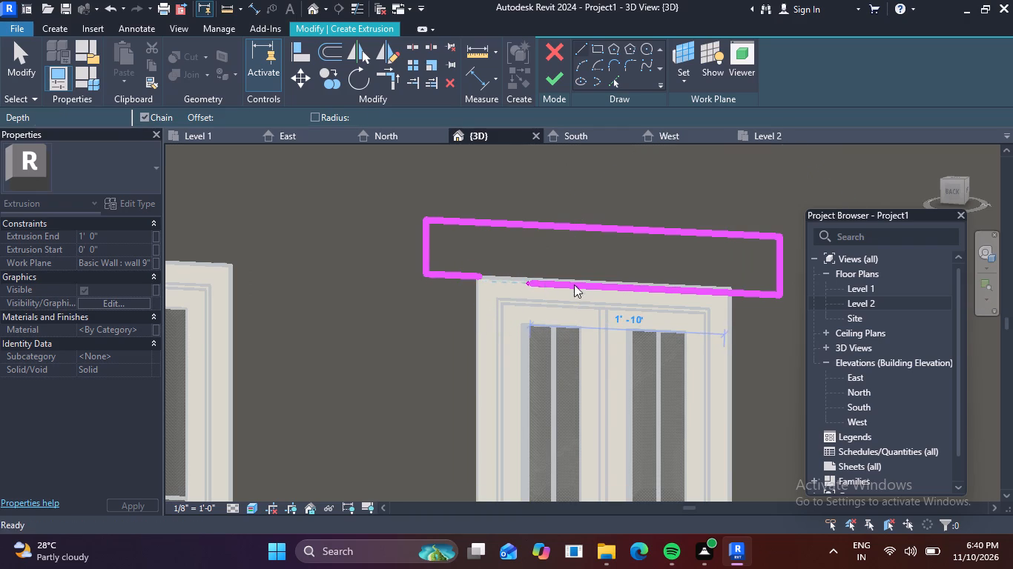
Delete the short bottom line of the slab profile beside the narrow window's corner farther from the wider window.
{"action": "scroll", "coordinate": [629, 272], "scroll_direction": "down", "scroll_amount": 1}
{"action": "middle_click_drag", "start_coordinate": [639, 270], "coordinate": [571, 241]}
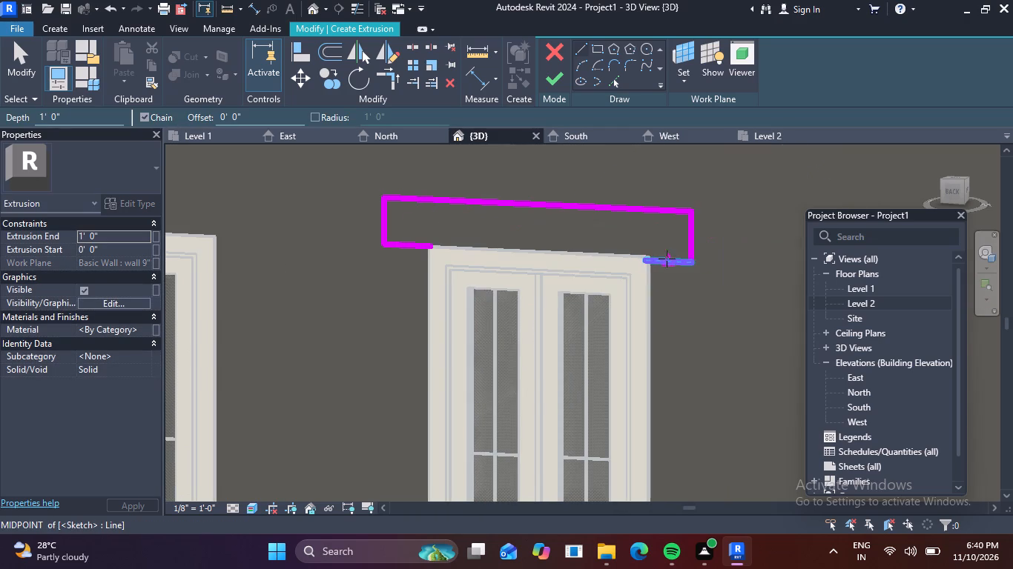
{"action": "left_click", "coordinate": [670, 261]}
{"action": "key", "text": "Delete"}
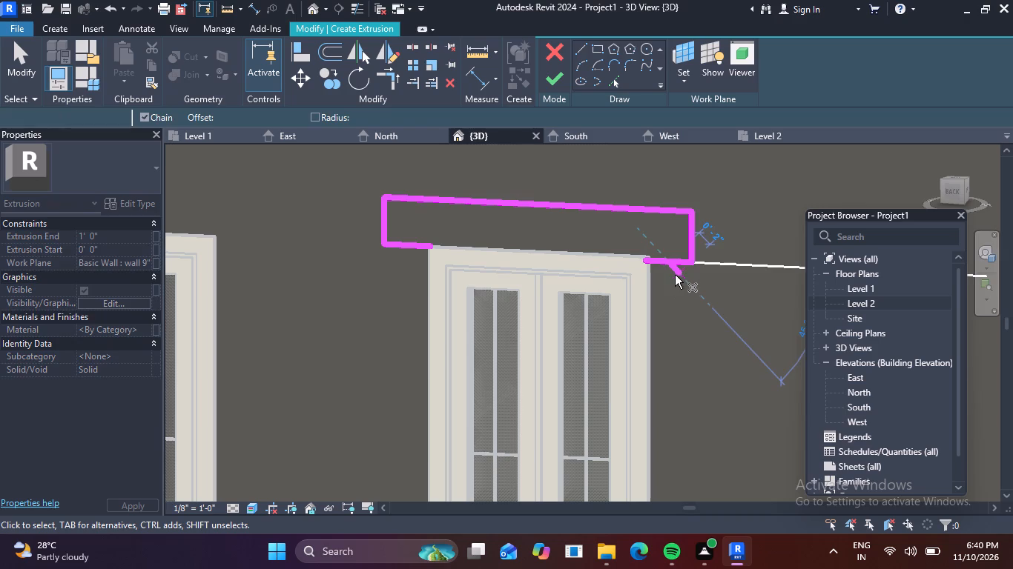
{"action": "left_click", "coordinate": [654, 261]}
{"action": "key", "text": "Delete"}
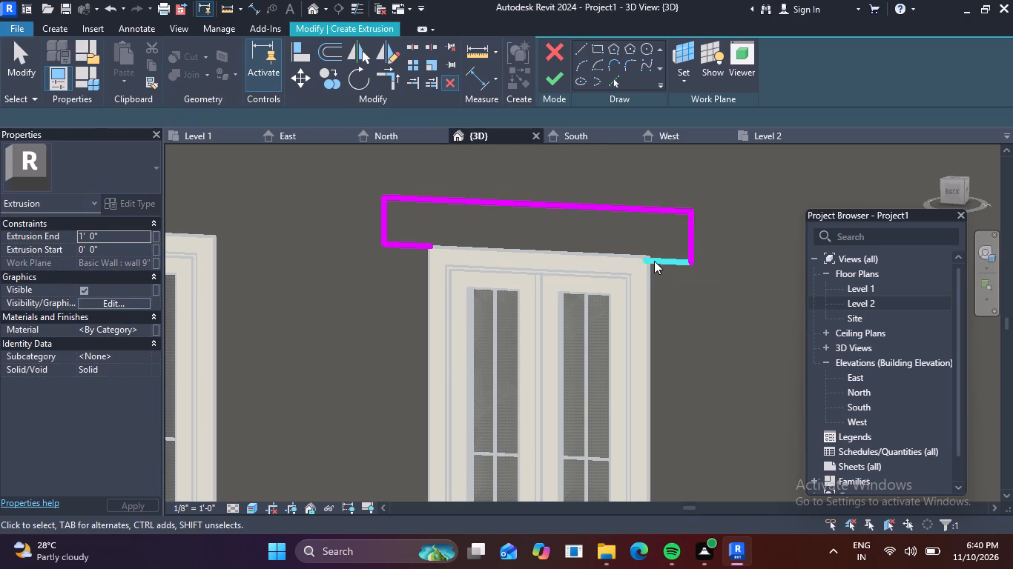
Redraw the deleted 6" bottom line at the trim's top edge and continue the profile's bottom edge across the narrow window.
{"action": "left_click", "coordinate": [582, 47]}
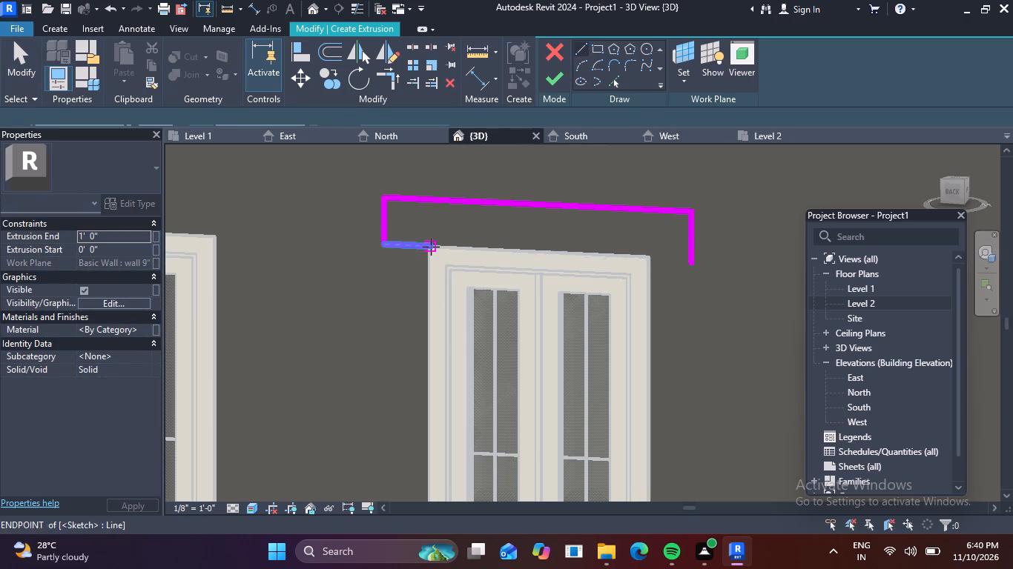
{"action": "left_click", "coordinate": [643, 256]}
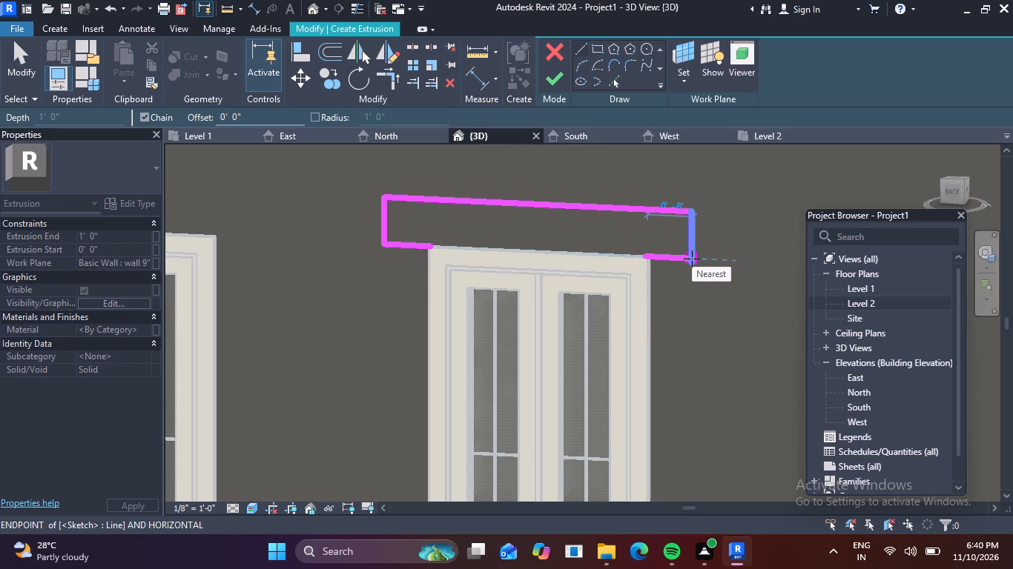
{"action": "left_click", "coordinate": [692, 259]}
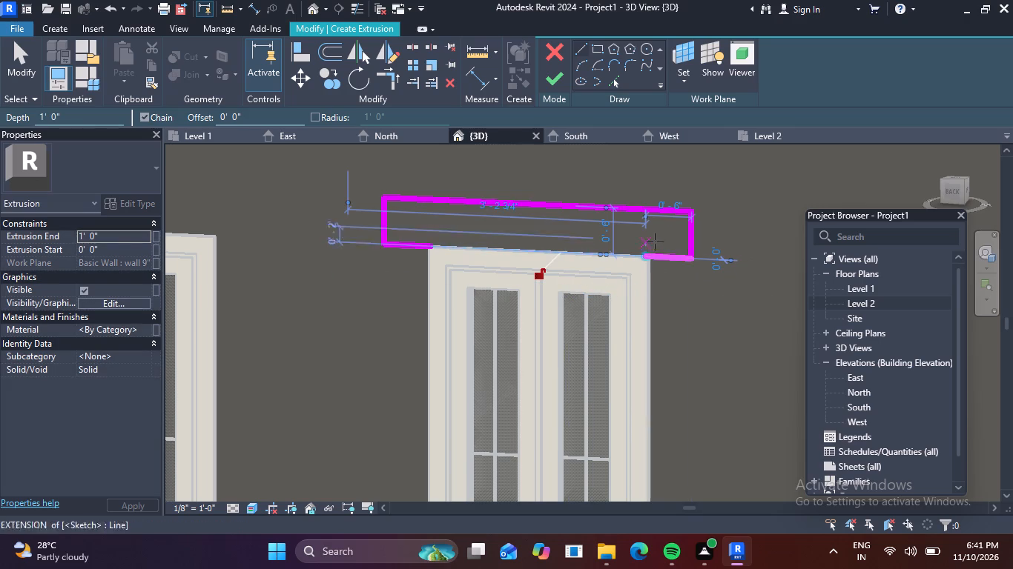
{"action": "left_click", "coordinate": [647, 256]}
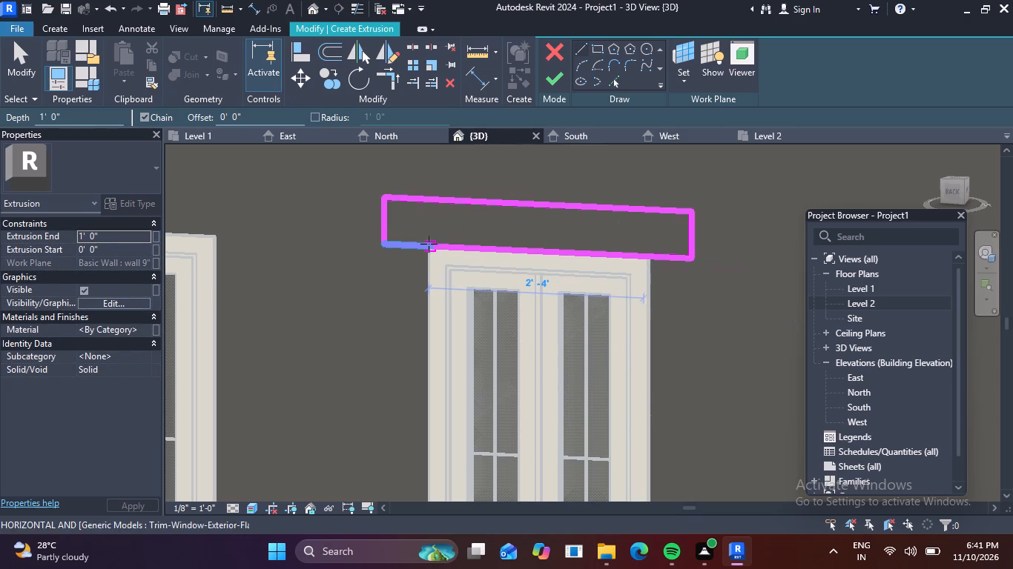
{"action": "left_click", "coordinate": [427, 244]}
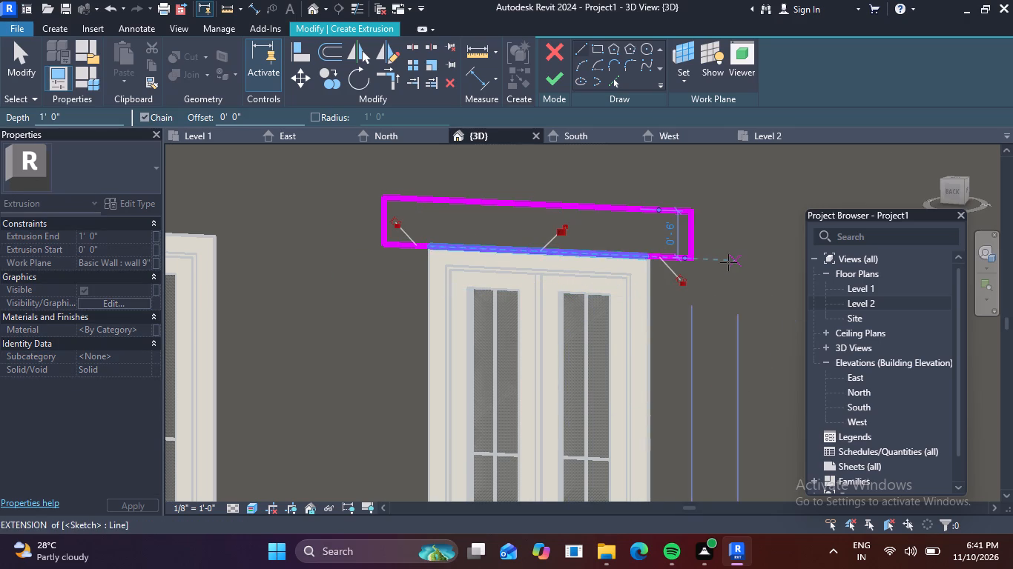
Trim the profile's outer vertical edge to its bottom line at the corner farther from the wider window.
{"action": "scroll", "coordinate": [704, 267], "scroll_direction": "up", "scroll_amount": 2}
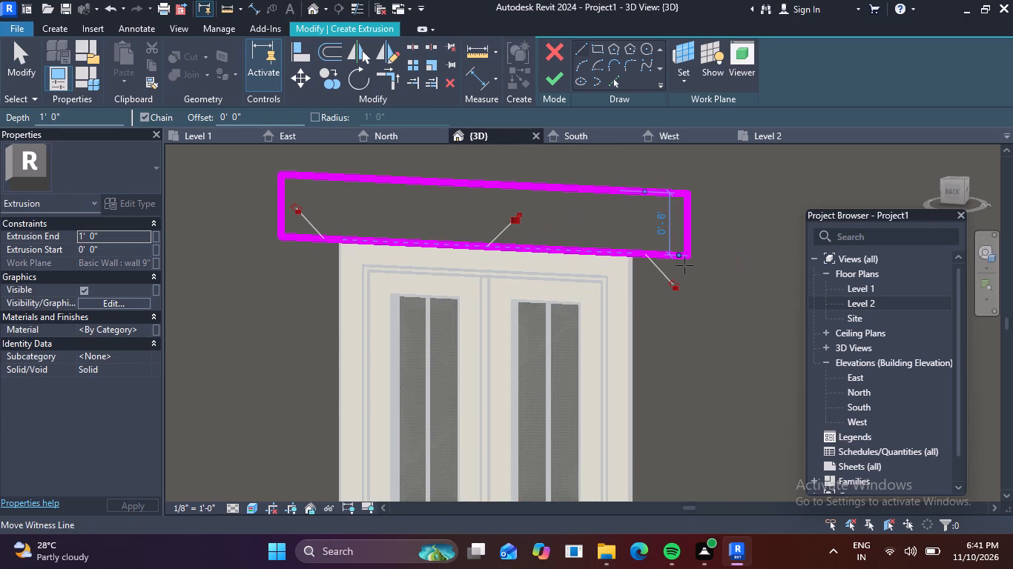
{"action": "left_click", "coordinate": [386, 79]}
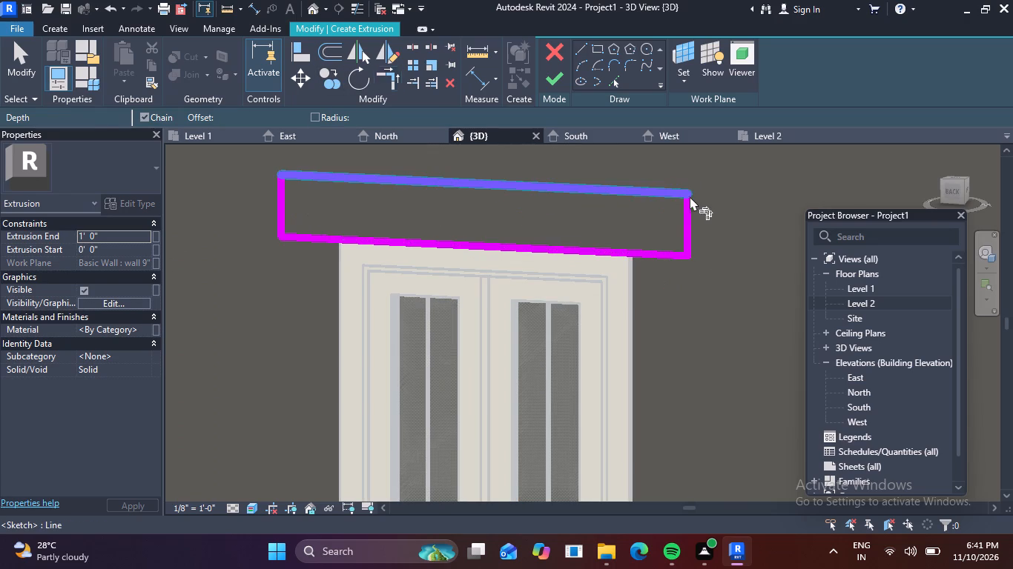
{"action": "left_click", "coordinate": [693, 225]}
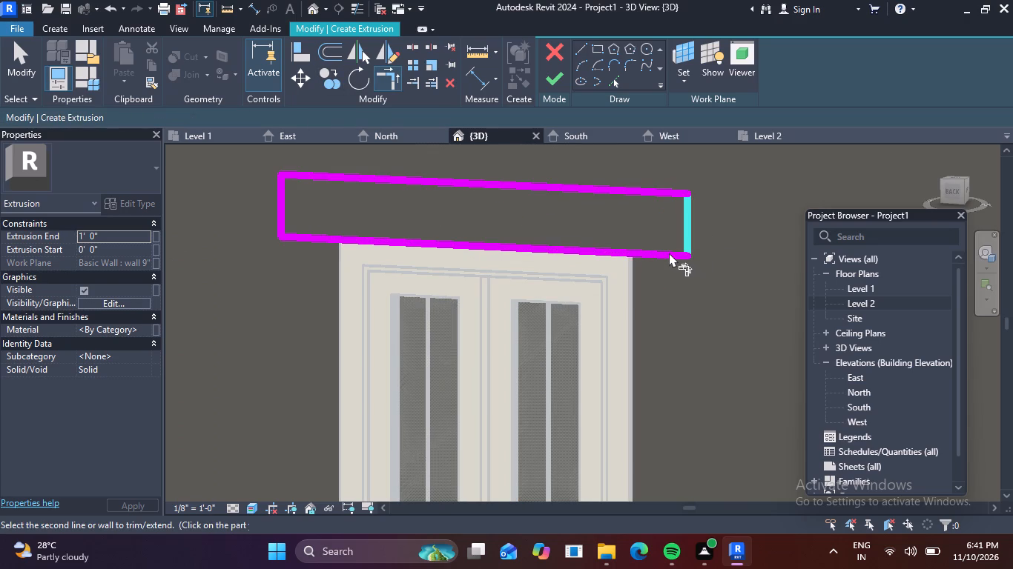
{"action": "left_click", "coordinate": [669, 253]}
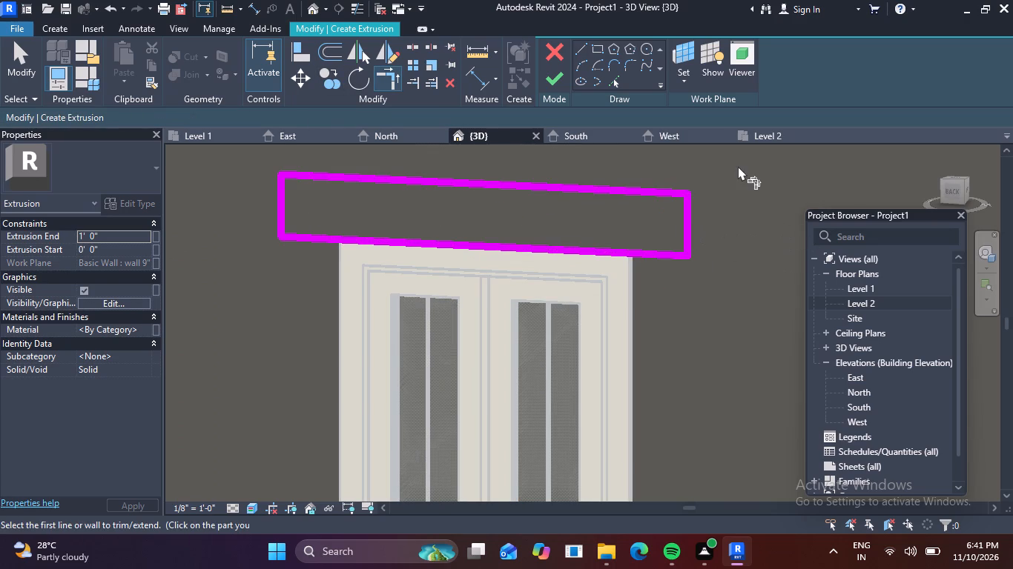
In the same sketch, draw a 6" outward line and a 6" upward line from the neighbouring wider window's top corner nearest the narrow window.
{"action": "scroll", "coordinate": [733, 193], "scroll_direction": "down", "scroll_amount": 4}
{"action": "scroll", "coordinate": [458, 255], "scroll_direction": "down", "scroll_amount": 2}
{"action": "middle_click_drag", "start_coordinate": [547, 273], "coordinate": [654, 282]}
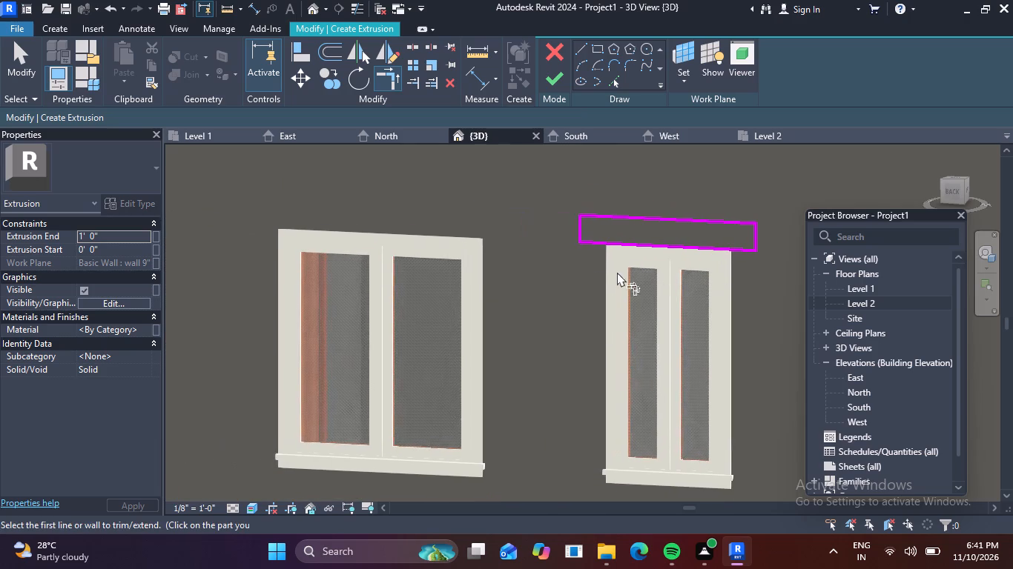
{"action": "left_click", "coordinate": [584, 53]}
{"action": "scroll", "coordinate": [491, 233], "scroll_direction": "up", "scroll_amount": 3}
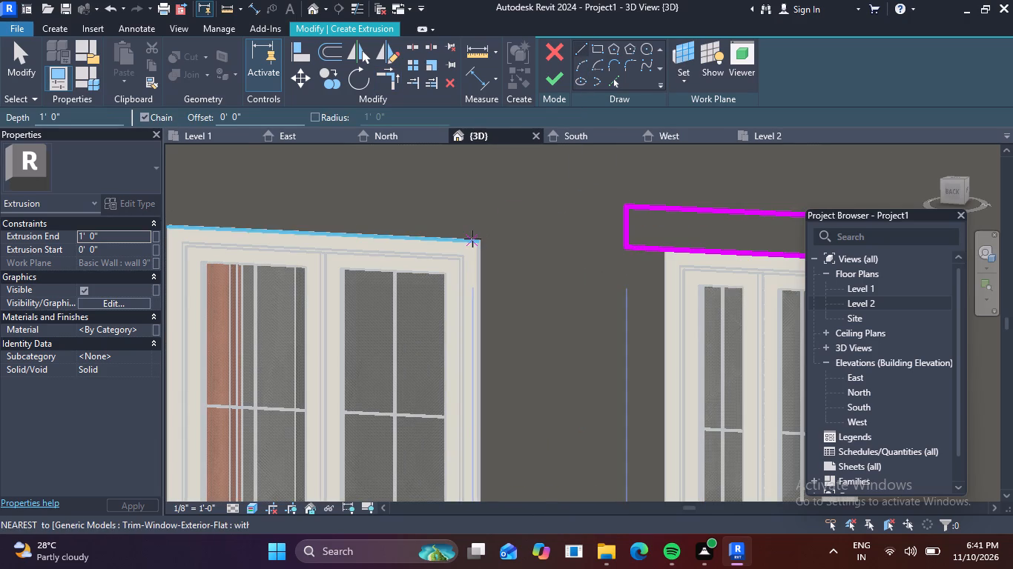
{"action": "left_click", "coordinate": [478, 239]}
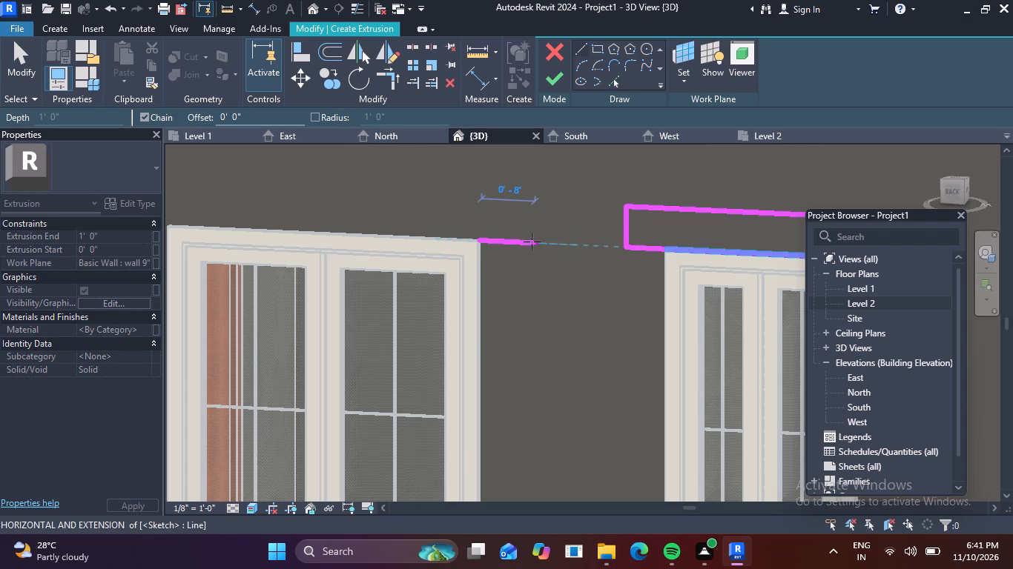
{"action": "type", "text": "6\""}
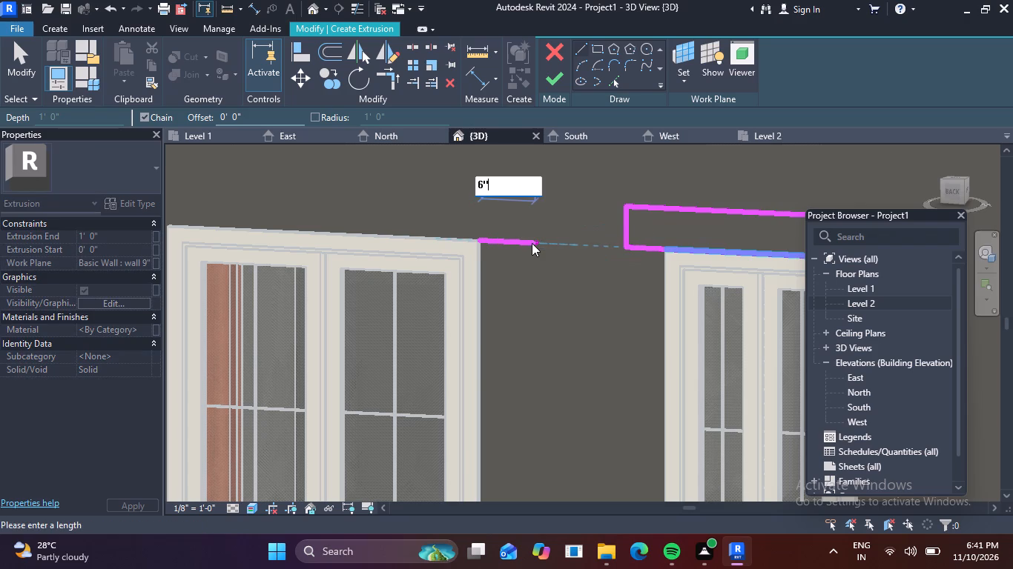
{"action": "key", "text": "Return"}
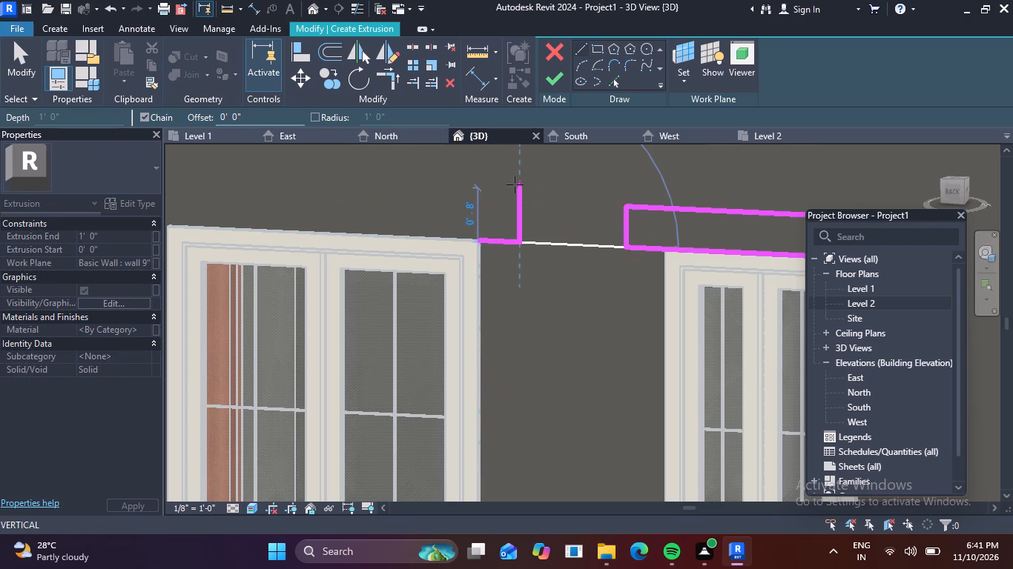
{"action": "type", "text": "6\""}
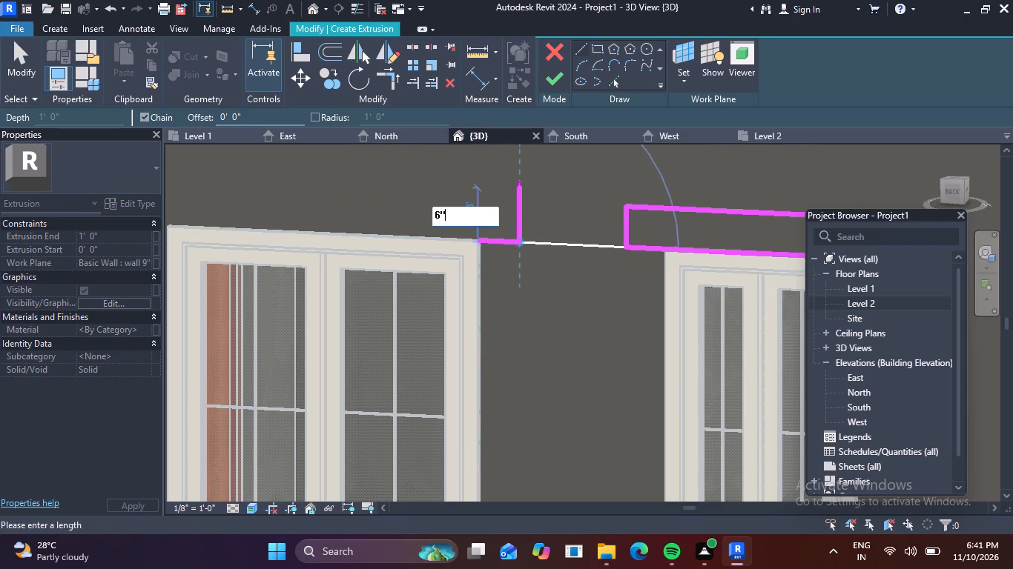
{"action": "key", "text": "Return"}
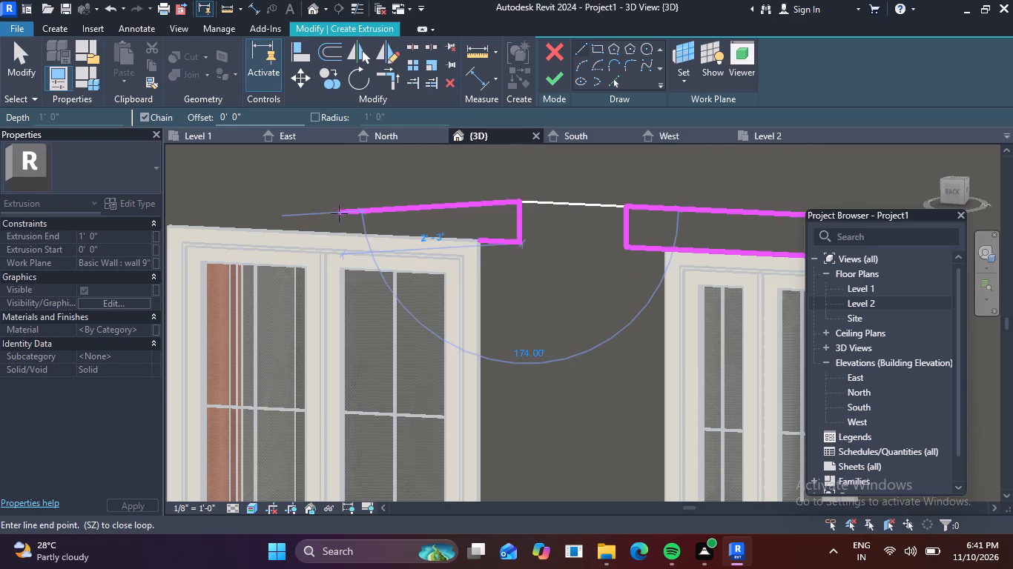
{"action": "scroll", "coordinate": [349, 218], "scroll_direction": "down", "scroll_amount": 1}
{"action": "middle_click_drag", "start_coordinate": [440, 221], "coordinate": [689, 236]}
{"action": "key", "text": "Escape"}
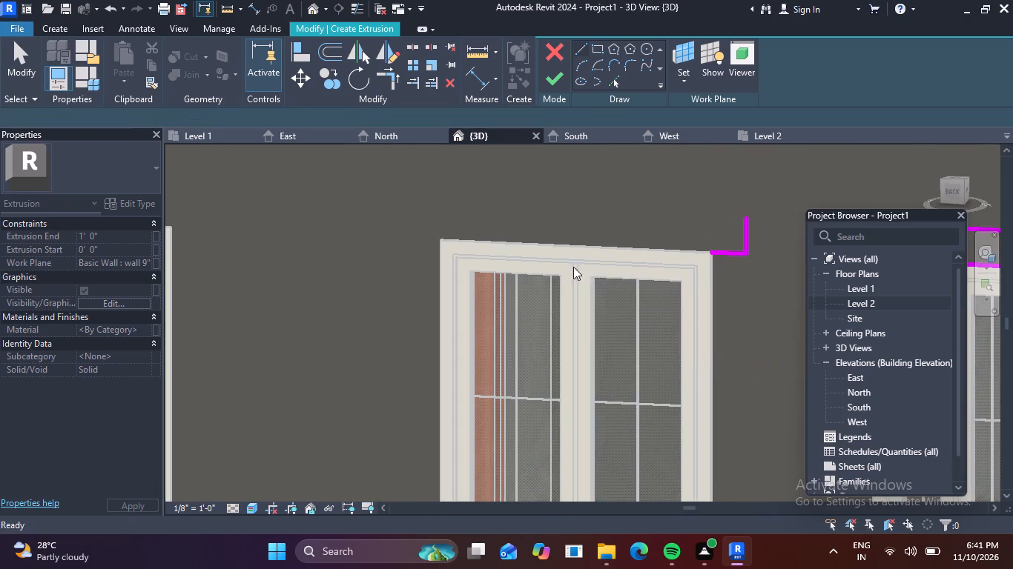
Complete the wider window's slab profile with 6" outward and 6" upward lines at the other top corner, then close its top and bottom edges.
{"action": "left_click", "coordinate": [440, 239]}
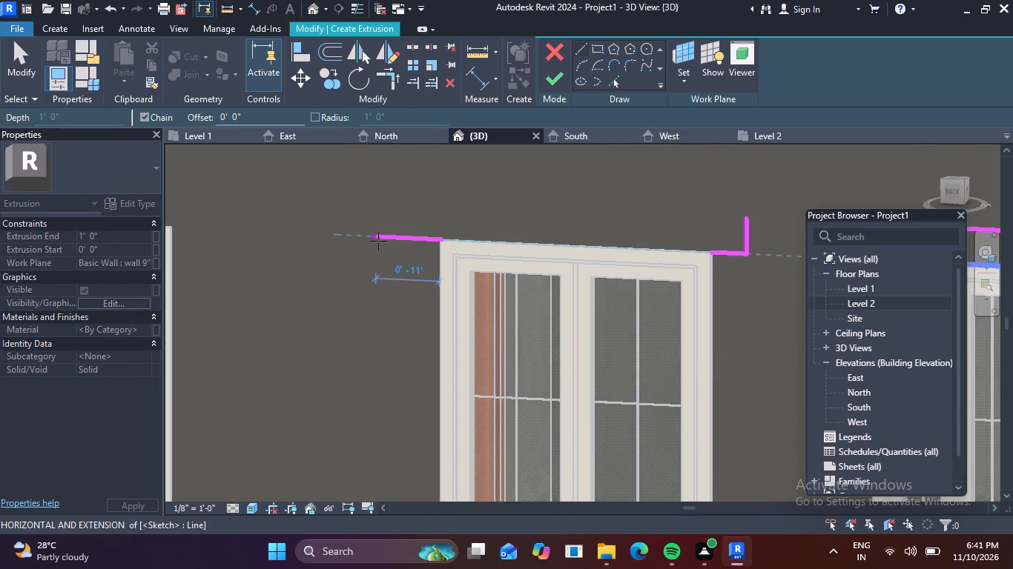
{"action": "type", "text": "6\""}
{"action": "key", "text": "Return"}
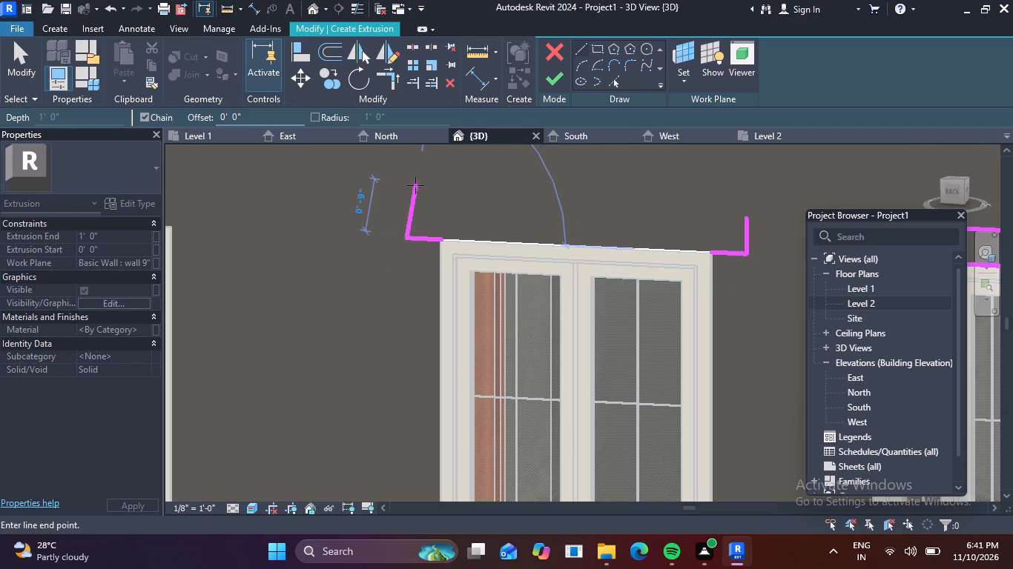
{"action": "type", "text": "6\""}
{"action": "key", "text": "Return"}
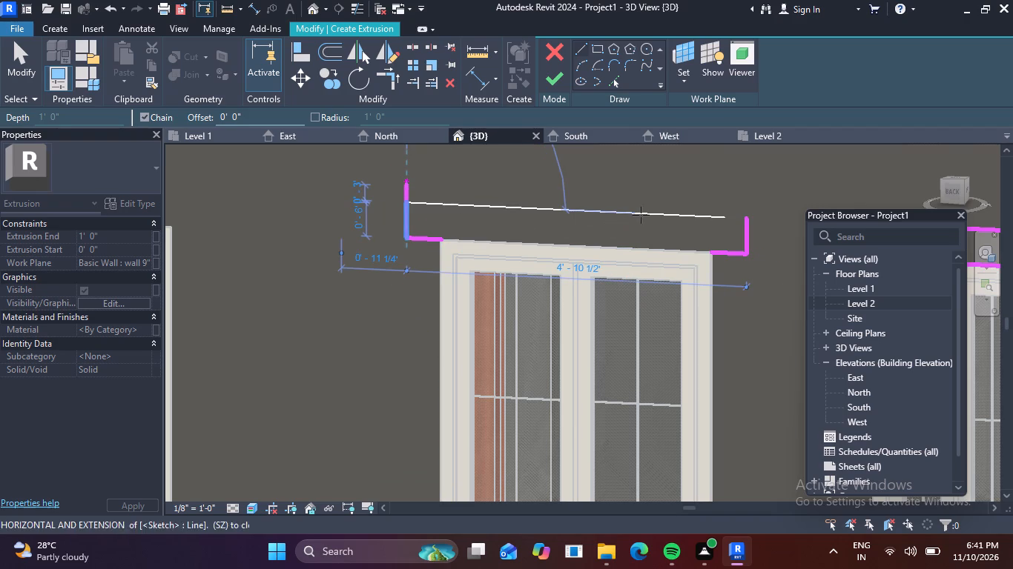
{"action": "left_click", "coordinate": [747, 216]}
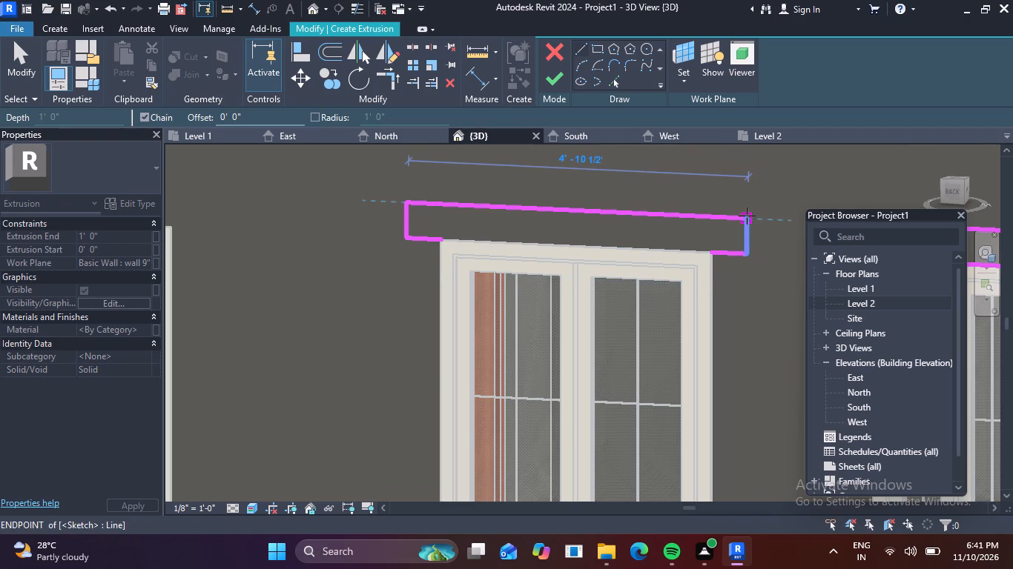
{"action": "left_click", "coordinate": [713, 253]}
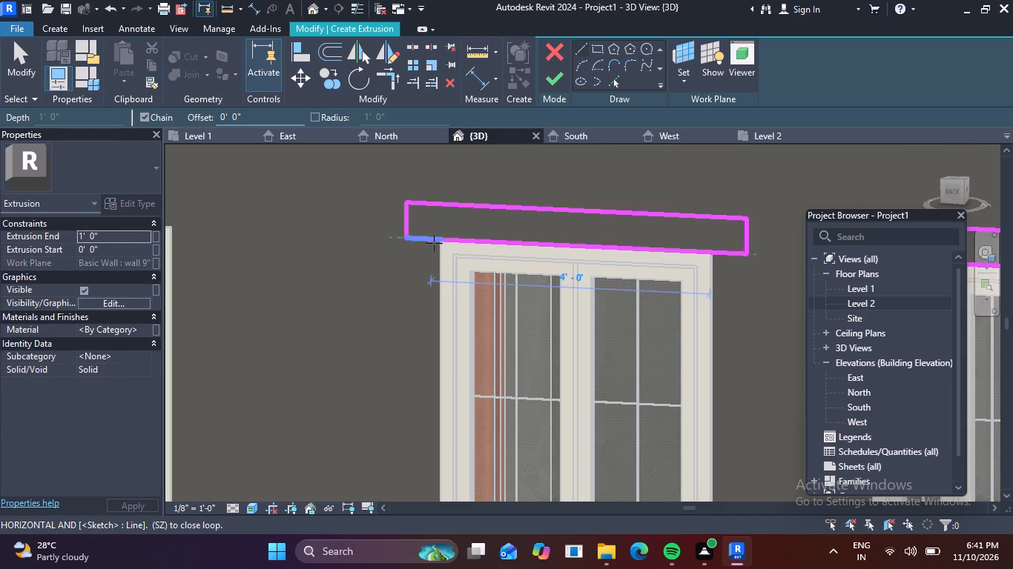
{"action": "left_click", "coordinate": [442, 239]}
In the same sketch, draw a 6" outward line and a 6" upward line from the next window's top corner nearest the completed profiles.
{"action": "scroll", "coordinate": [553, 259], "scroll_direction": "down", "scroll_amount": 6}
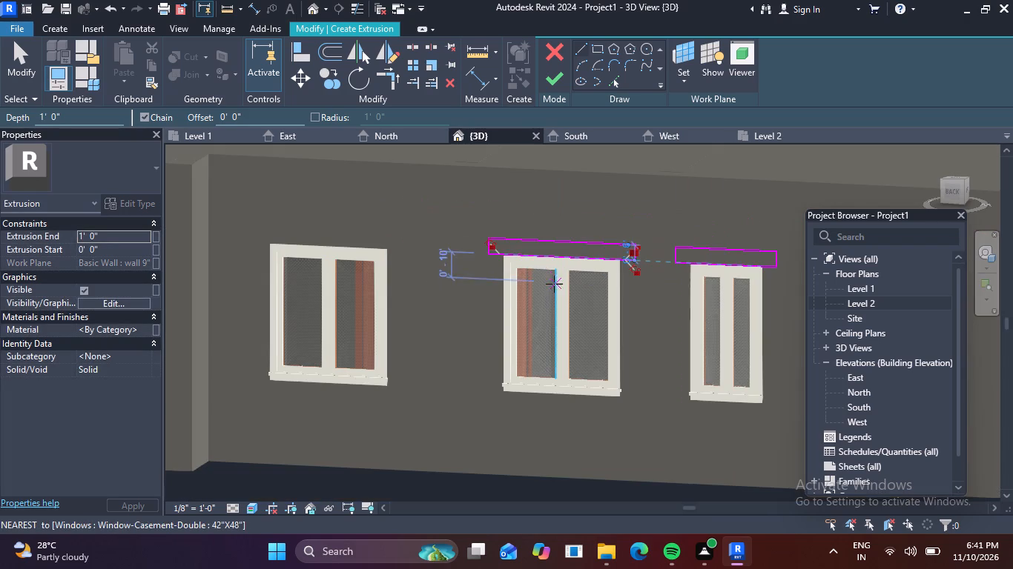
{"action": "middle_click_drag", "start_coordinate": [398, 273], "coordinate": [432, 282]}
{"action": "scroll", "coordinate": [410, 249], "scroll_direction": "up", "scroll_amount": 4}
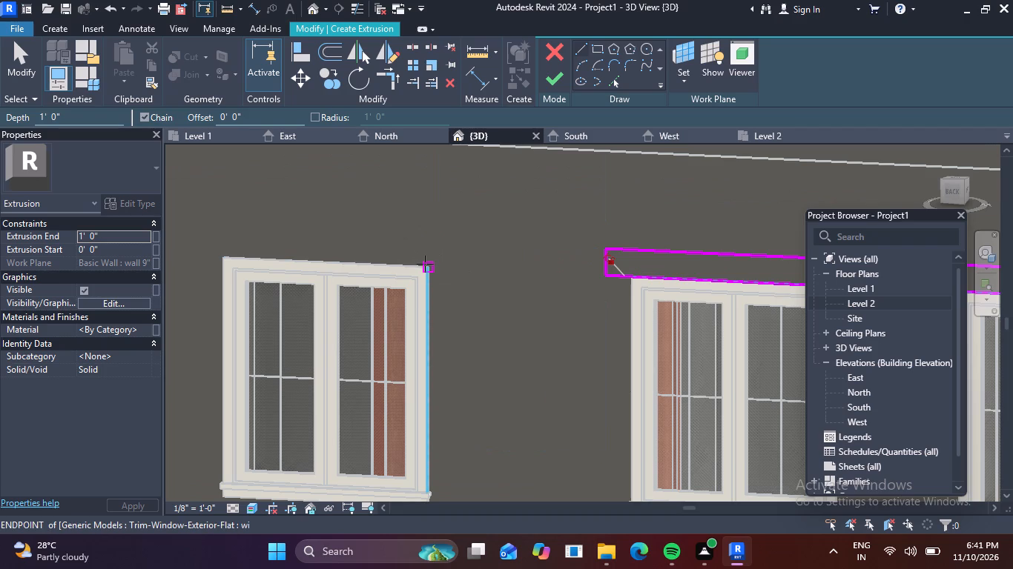
{"action": "left_click", "coordinate": [426, 264]}
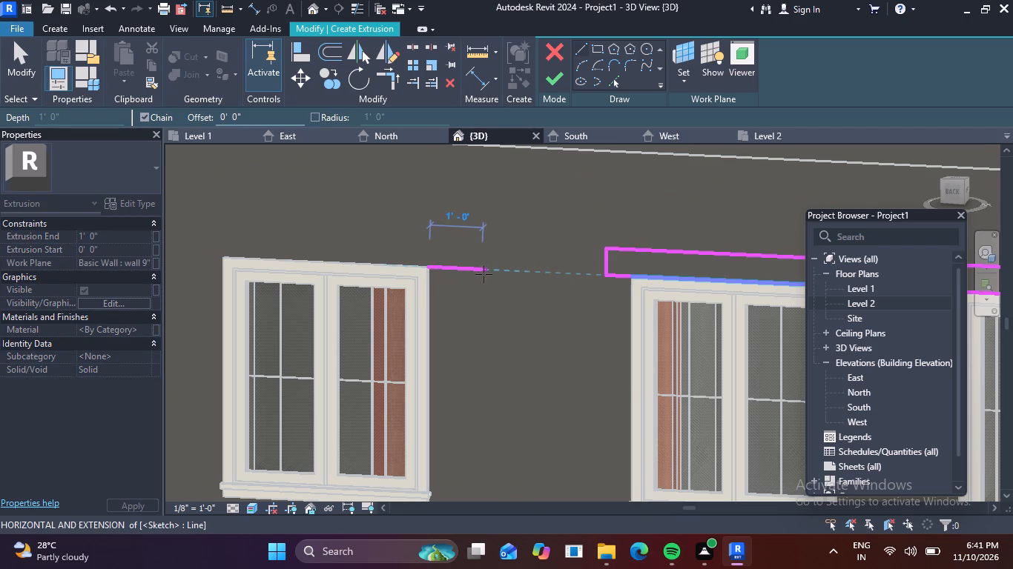
{"action": "type", "text": "6\""}
{"action": "key", "text": "Return"}
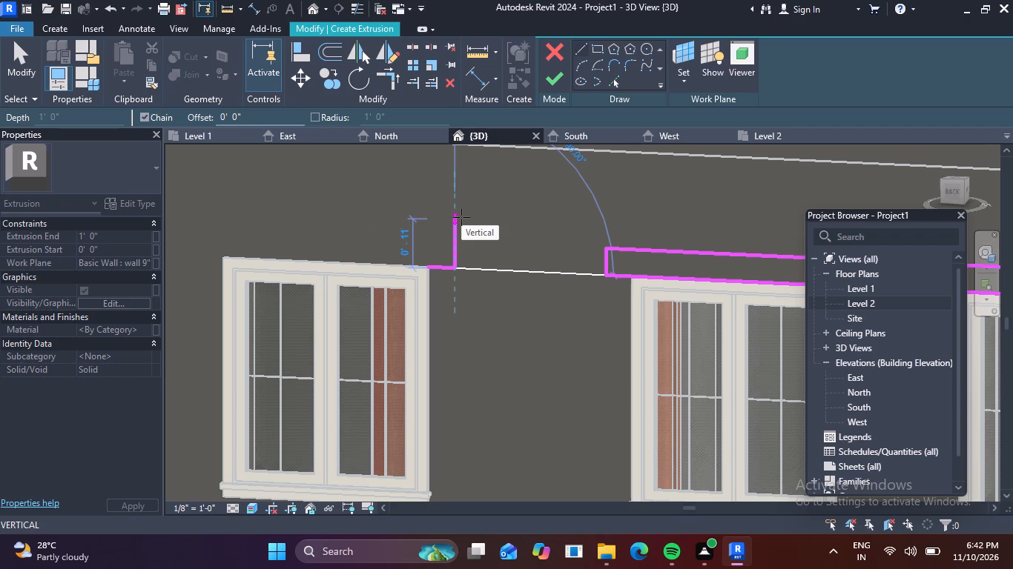
{"action": "key", "text": "6"}
{"action": "key", "text": "shift+quotedbl"}
{"action": "key", "text": "Return"}
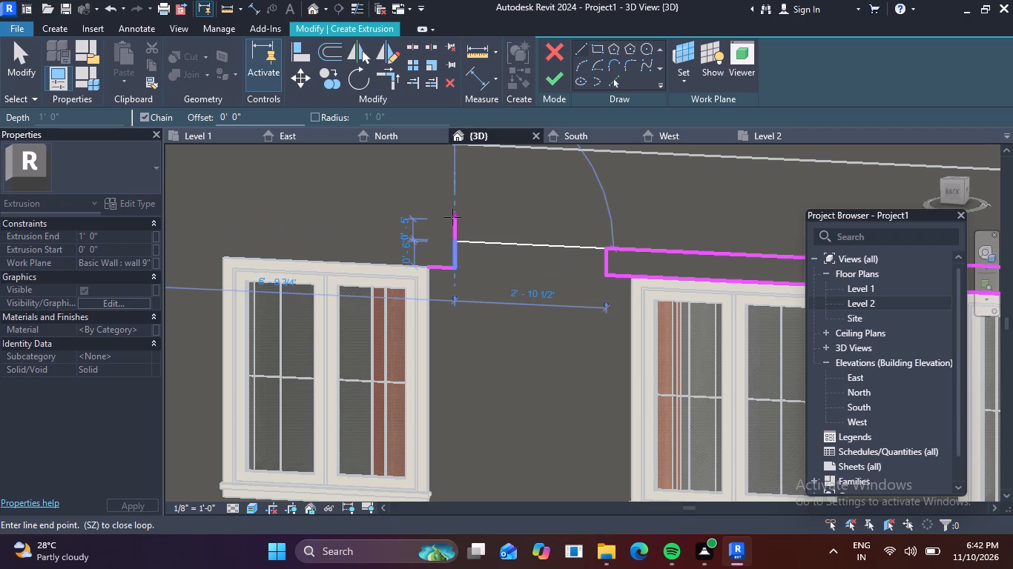
{"action": "key", "text": "Escape"}
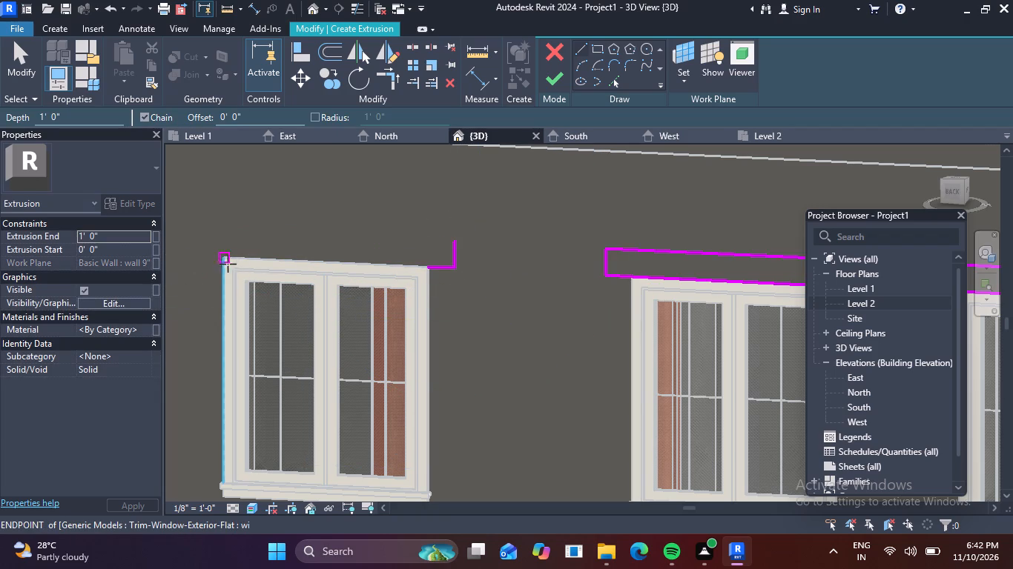
Complete that window's slab profile with 6" outward and 6" upward lines at the opposite top corner, closing the top and bottom edges.
{"action": "left_click", "coordinate": [222, 258]}
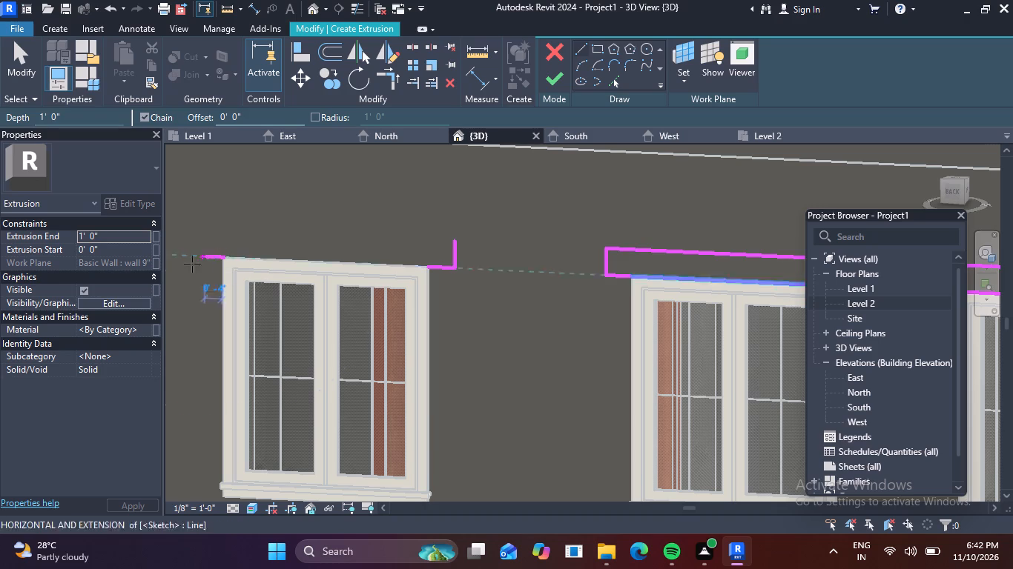
{"action": "type", "text": "6'"}
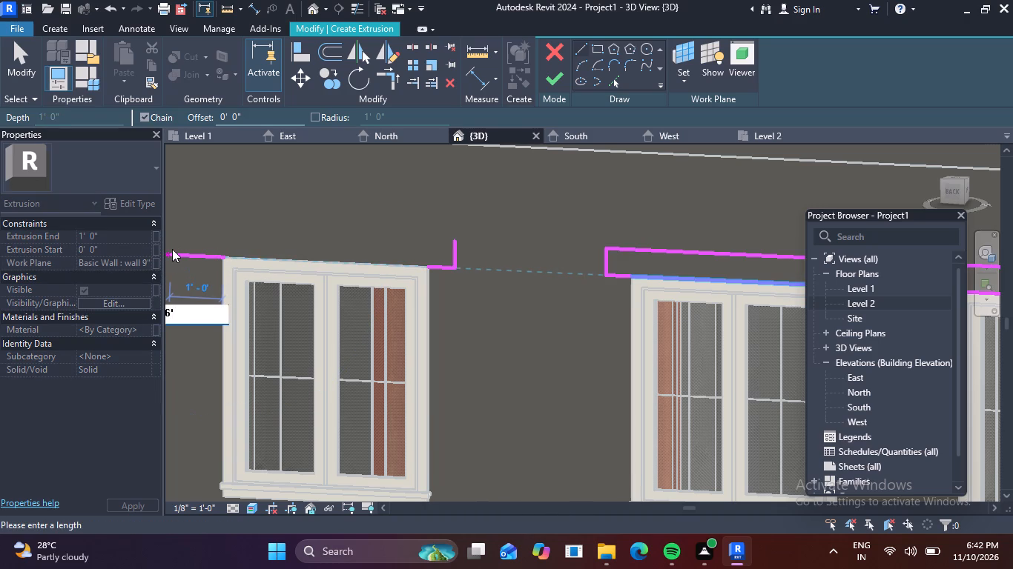
{"action": "key", "text": "BackSpace"}
{"action": "key", "text": "shift+quotedbl"}
{"action": "key", "text": "Return"}
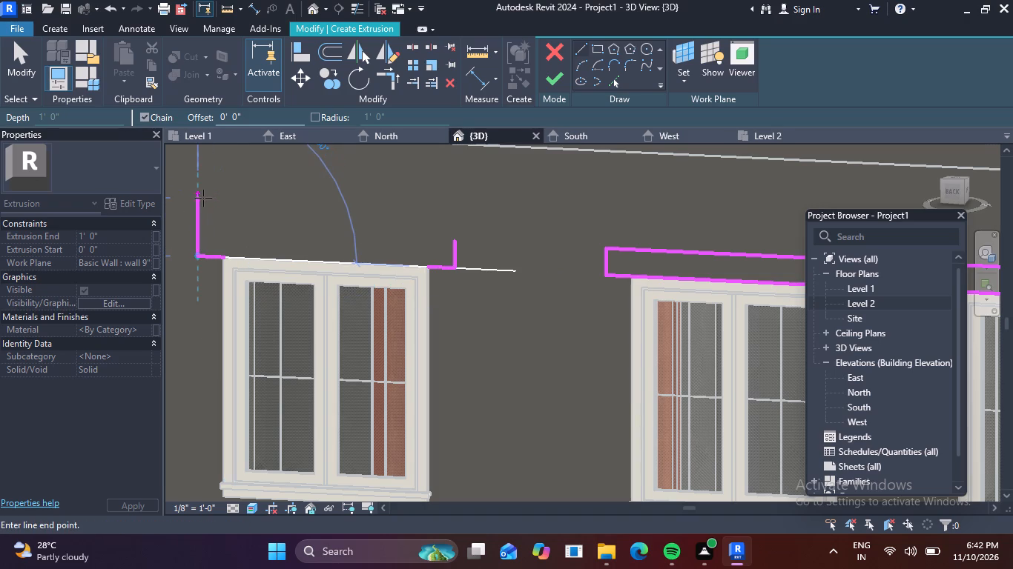
{"action": "key", "text": "6"}
{"action": "key", "text": "shift+quotedbl"}
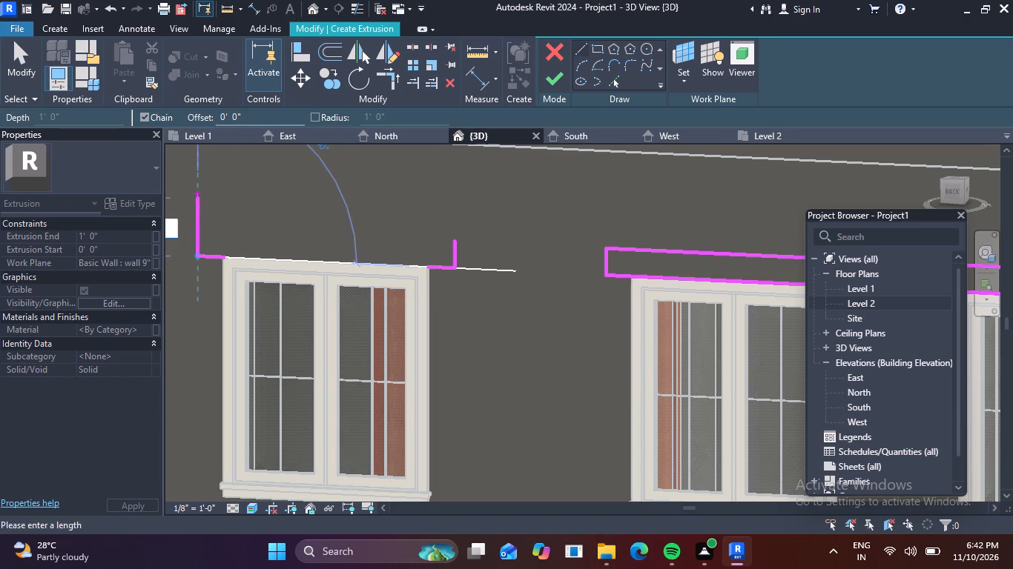
{"action": "key", "text": "Return"}
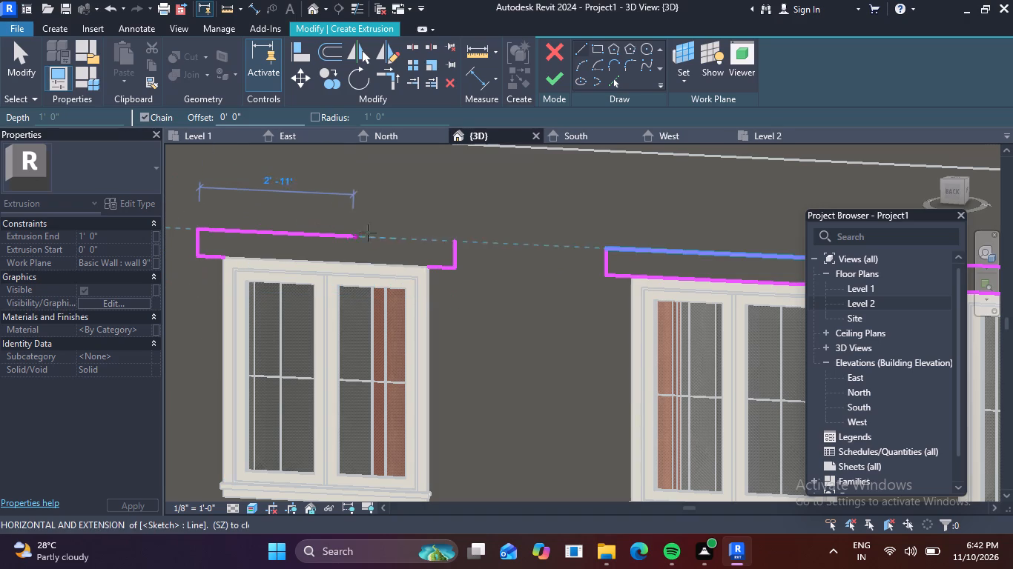
{"action": "left_click", "coordinate": [455, 241]}
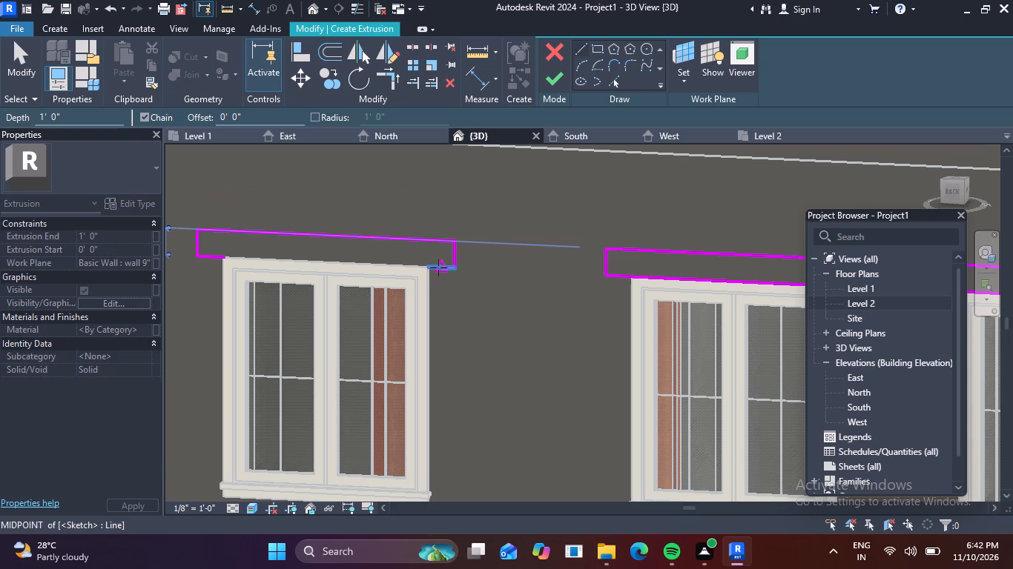
{"action": "left_click", "coordinate": [432, 265]}
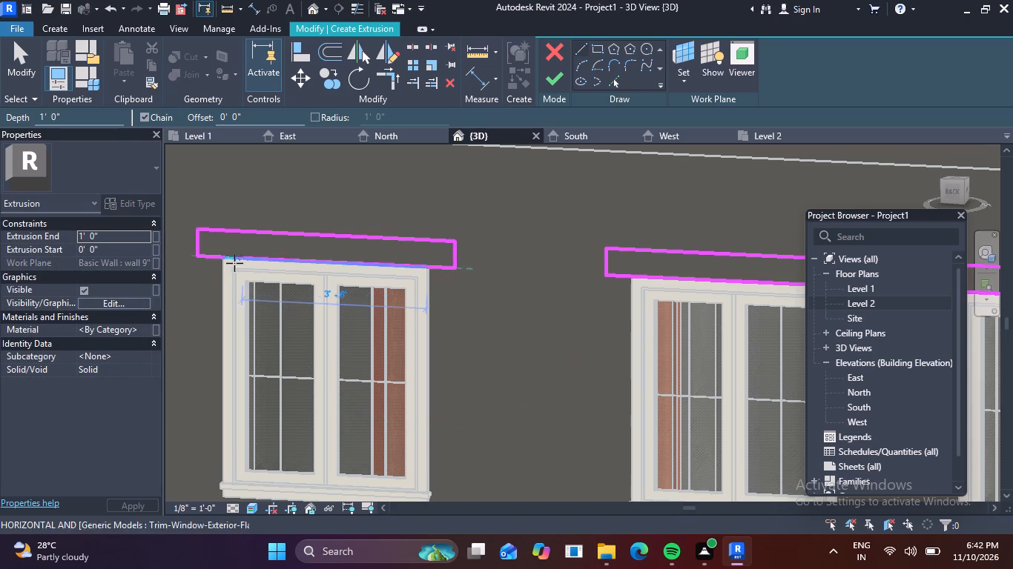
{"action": "left_click", "coordinate": [222, 259]}
Finish the sketch of the three slab profiles and set the extrusion end to 3'.
{"action": "scroll", "coordinate": [313, 250], "scroll_direction": "down", "scroll_amount": 5}
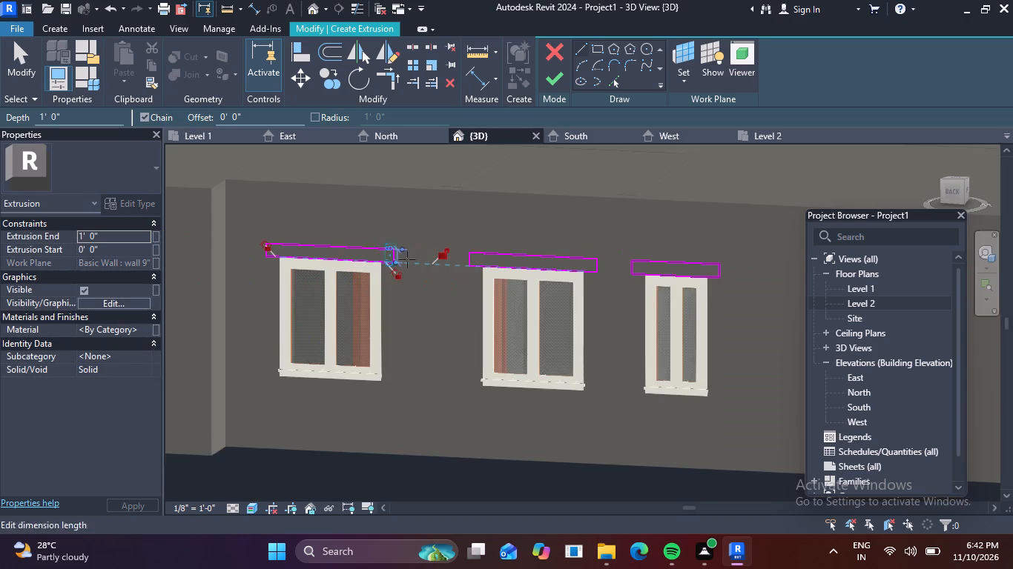
{"action": "middle_click_drag", "start_coordinate": [301, 290], "coordinate": [513, 290]}
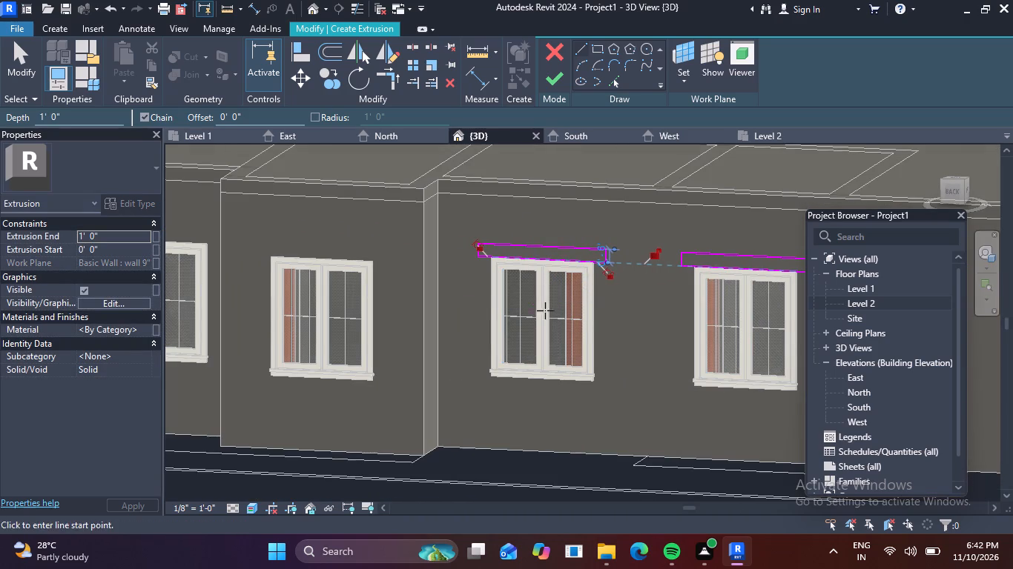
{"action": "middle_click_drag", "start_coordinate": [547, 313], "coordinate": [305, 296]}
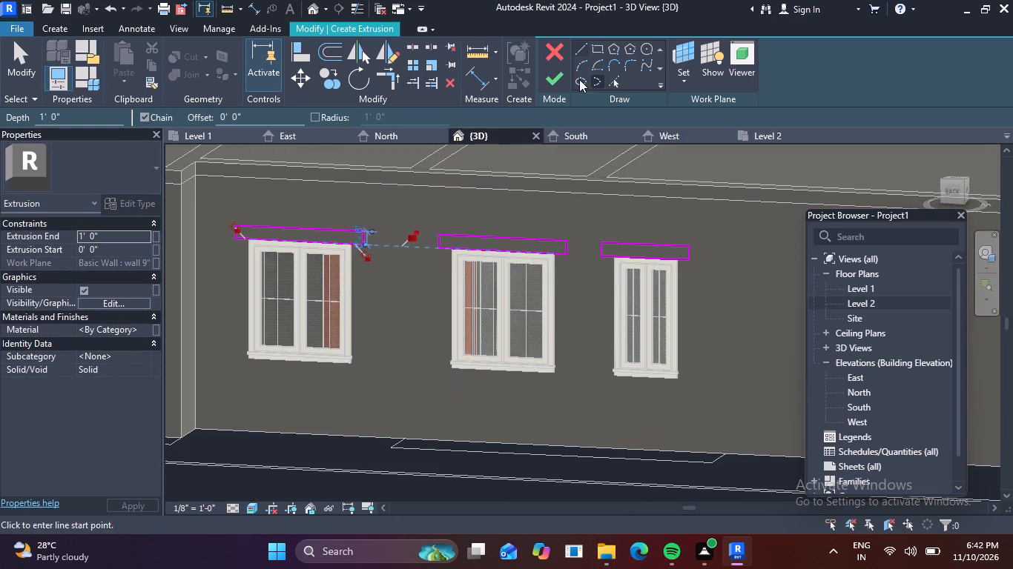
{"action": "left_click", "coordinate": [547, 80]}
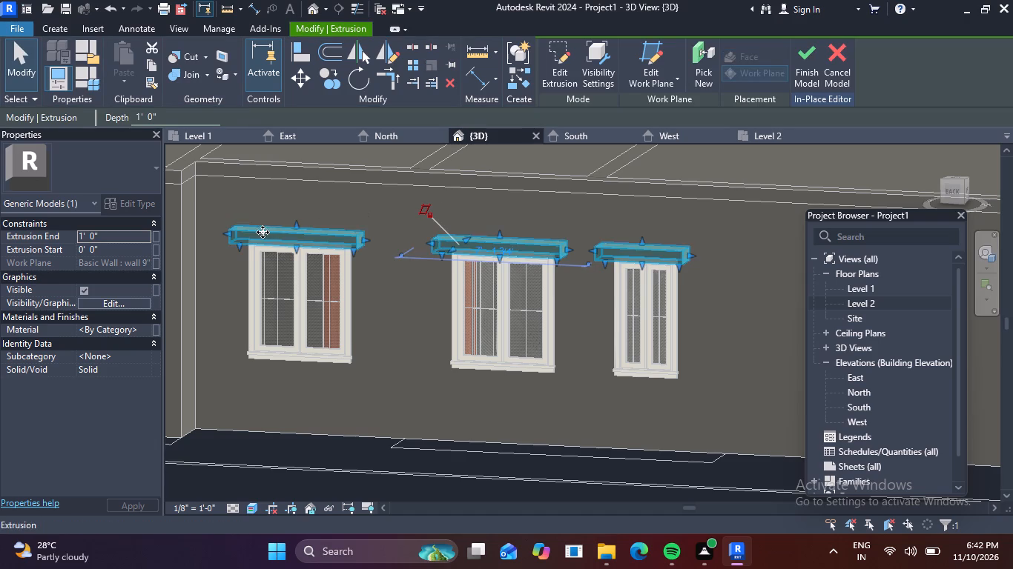
{"action": "left_click", "coordinate": [128, 233]}
{"action": "key", "text": "BackSpace"}
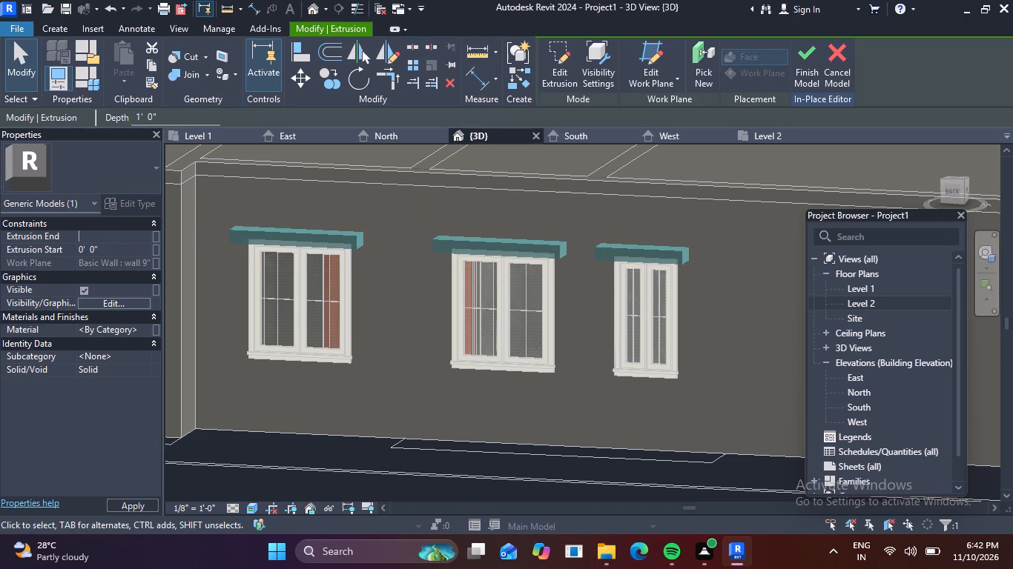
{"action": "type", "text": "3'"}
{"action": "key", "text": "Return"}
{"action": "scroll", "coordinate": [420, 249], "scroll_direction": "down", "scroll_amount": 2}
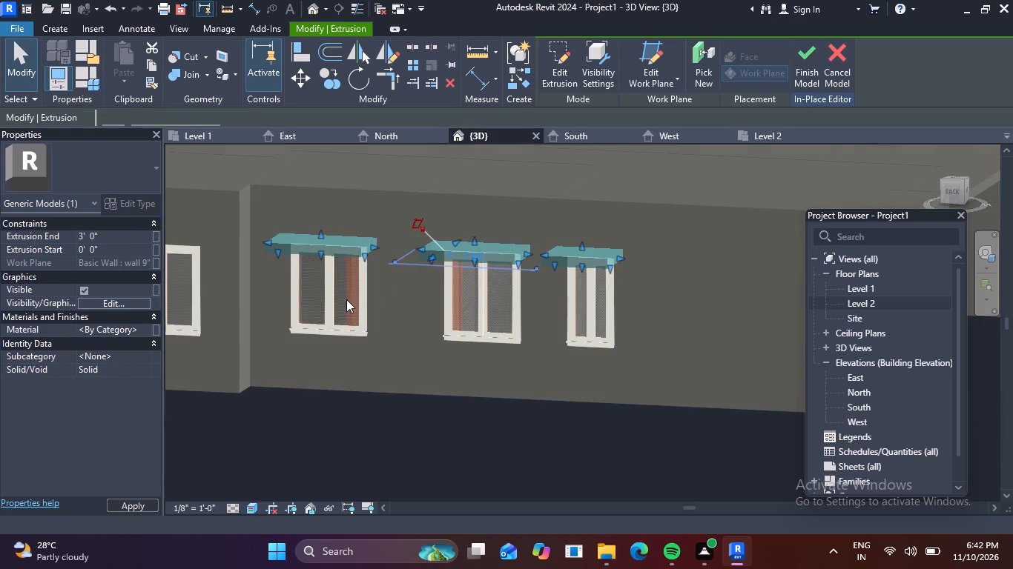
{"action": "middle_click_drag", "start_coordinate": [346, 299], "coordinate": [493, 299]}
{"action": "middle_click_drag", "start_coordinate": [342, 239], "coordinate": [435, 252]}
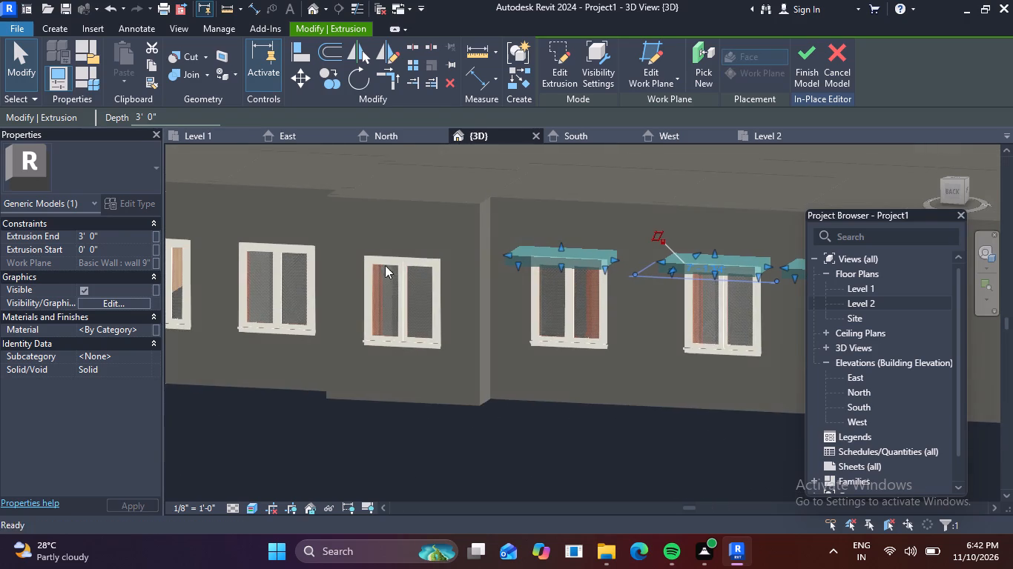
{"action": "key", "text": "Escape"}
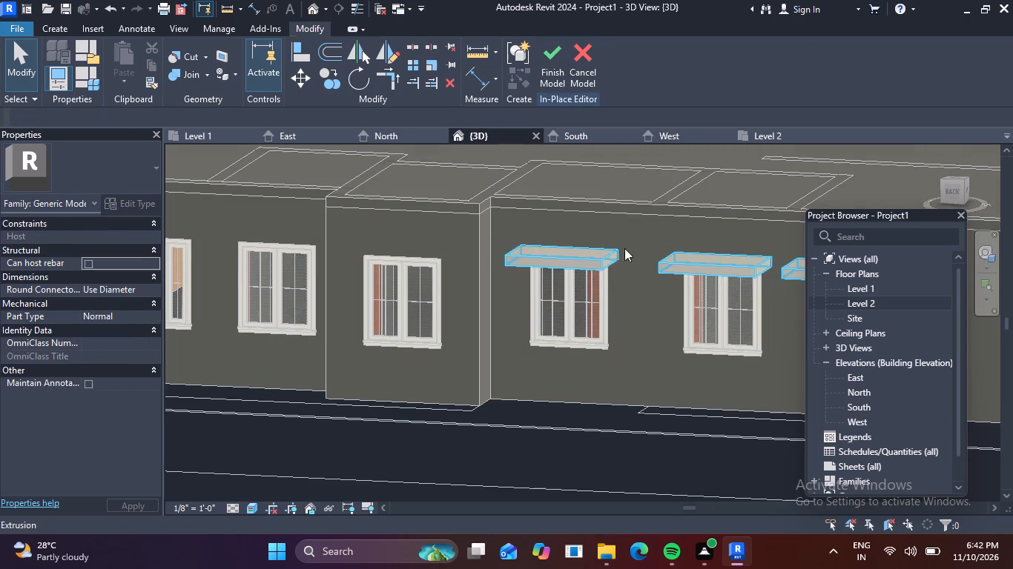
Start another extrusion in the same in-place model and pick the face of the projecting wall section beside the new slabs as work plane.
{"action": "middle_click_drag", "start_coordinate": [628, 279], "coordinate": [494, 288]}
{"action": "scroll", "coordinate": [535, 305], "scroll_direction": "down", "scroll_amount": 3}
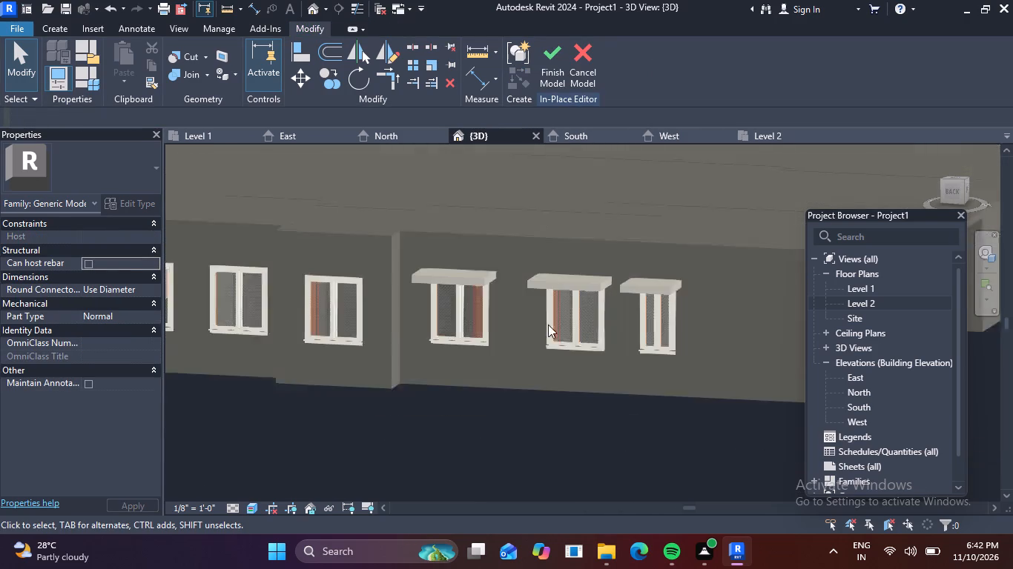
{"action": "scroll", "coordinate": [311, 267], "scroll_direction": "up", "scroll_amount": 3}
{"action": "scroll", "coordinate": [406, 279], "scroll_direction": "up", "scroll_amount": 5}
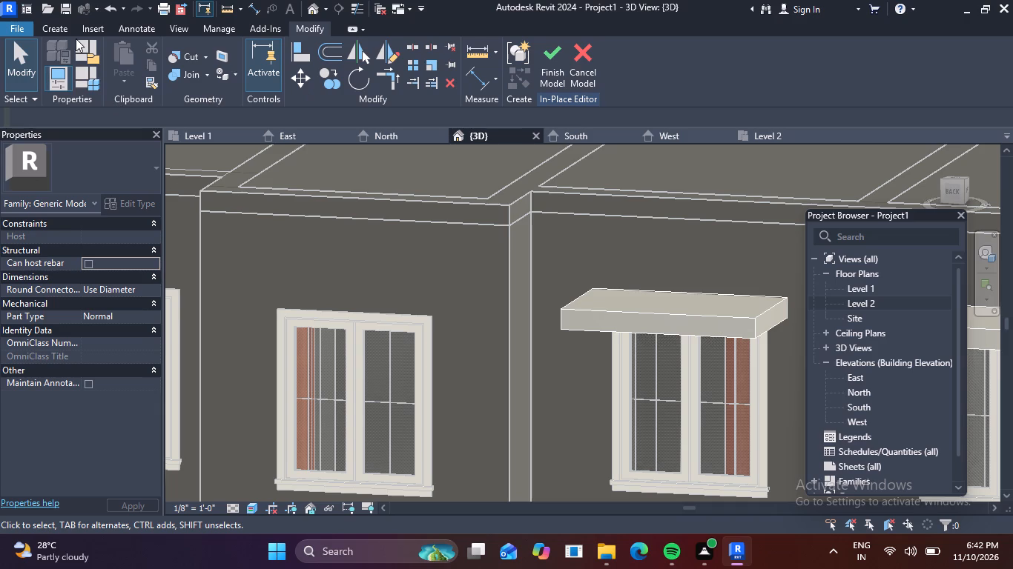
{"action": "left_click", "coordinate": [56, 25]}
{"action": "left_click", "coordinate": [130, 56]}
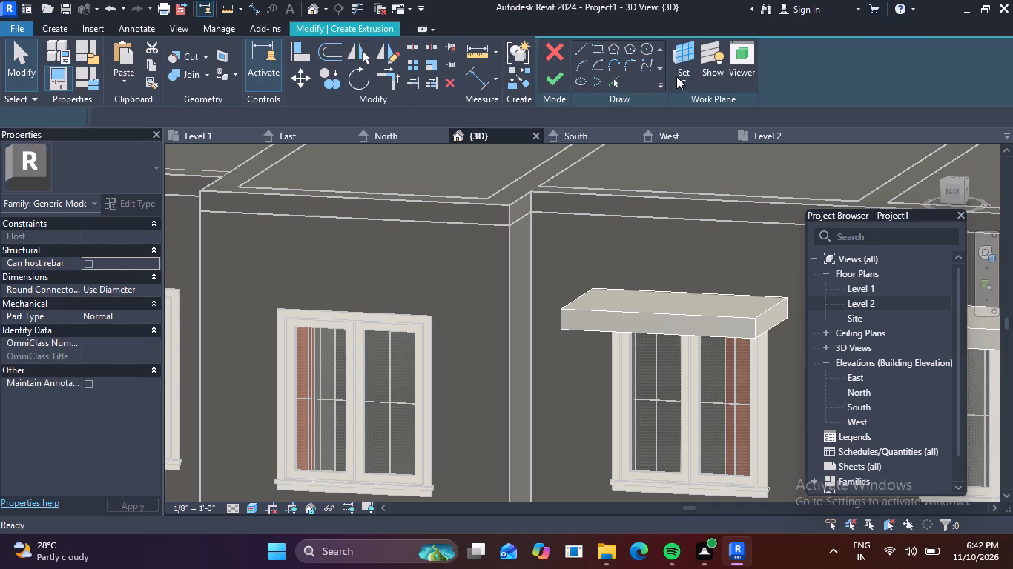
{"action": "left_click", "coordinate": [680, 60]}
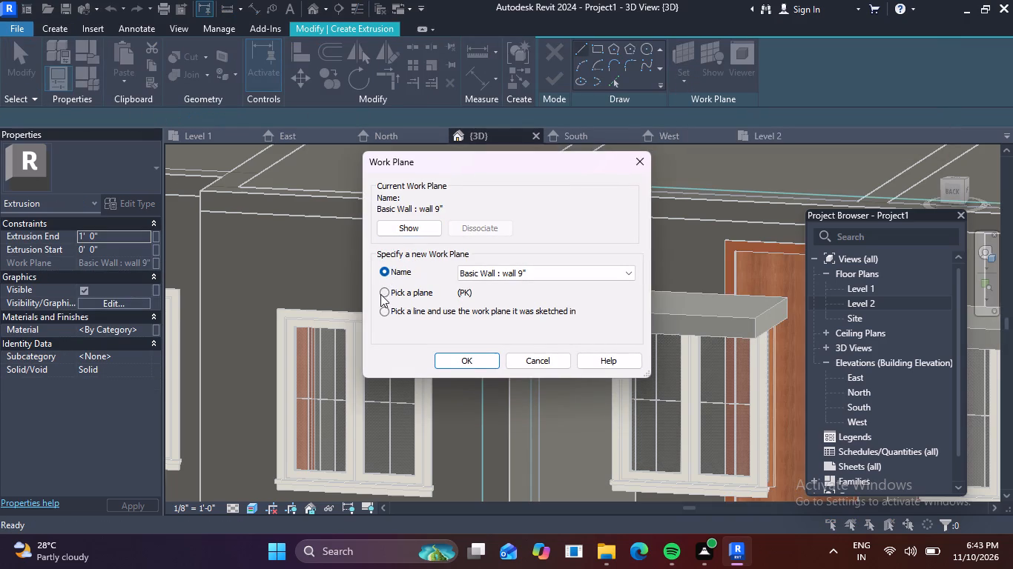
{"action": "left_click", "coordinate": [380, 293]}
{"action": "left_click", "coordinate": [479, 356]}
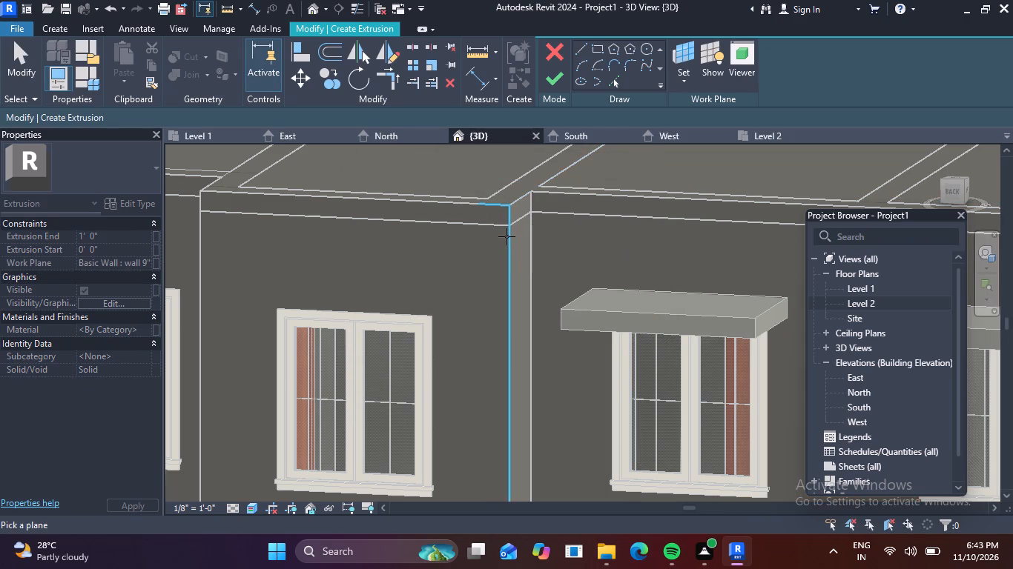
{"action": "left_click", "coordinate": [506, 236]}
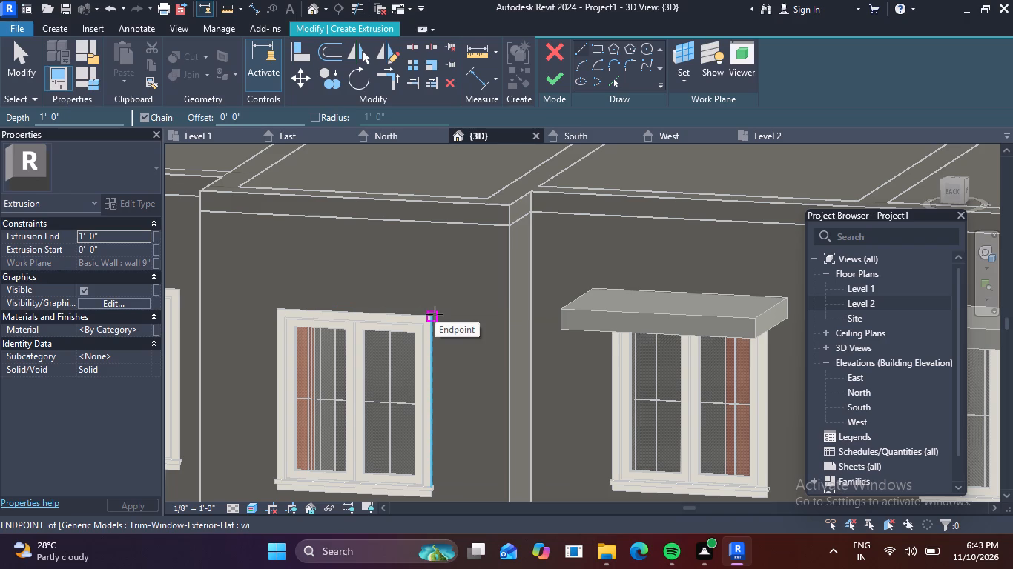
Draw a 6" outward line and a 6" upward line from the projecting section's window, at the top corner nearest the existing slab.
{"action": "left_click", "coordinate": [429, 316]}
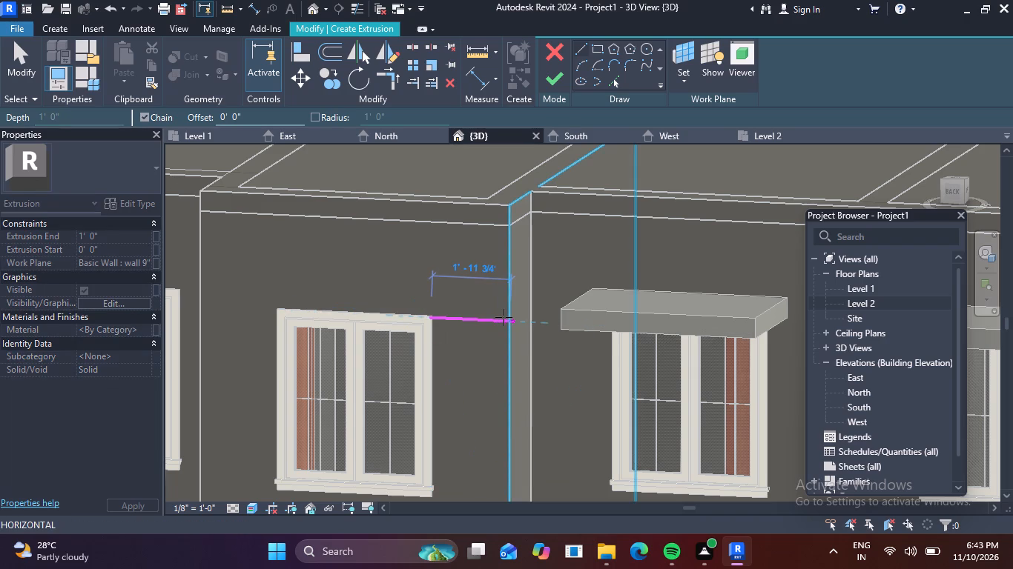
{"action": "type", "text": "6\""}
{"action": "key", "text": "Return"}
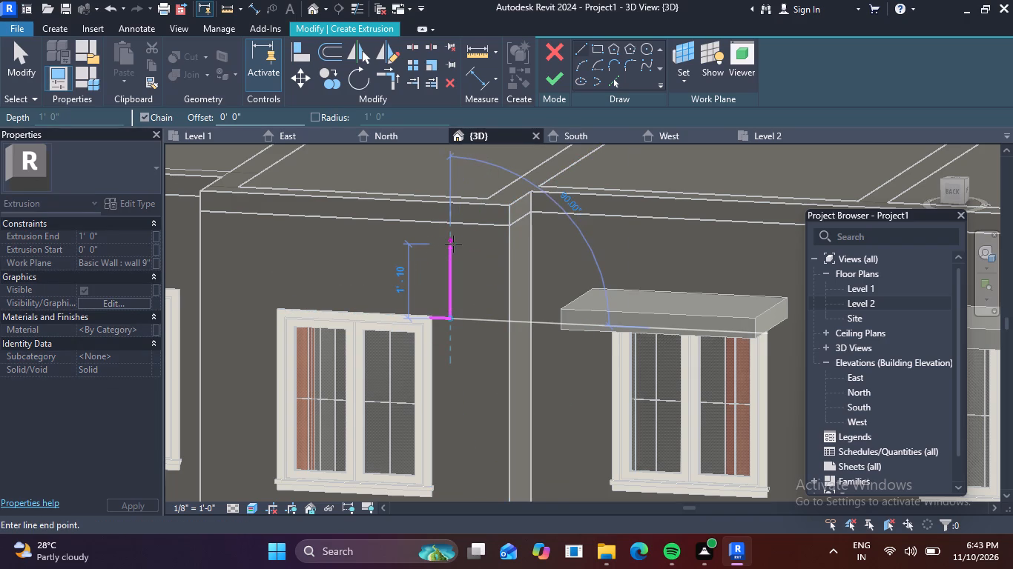
{"action": "type", "text": "6\""}
{"action": "key", "text": "Return"}
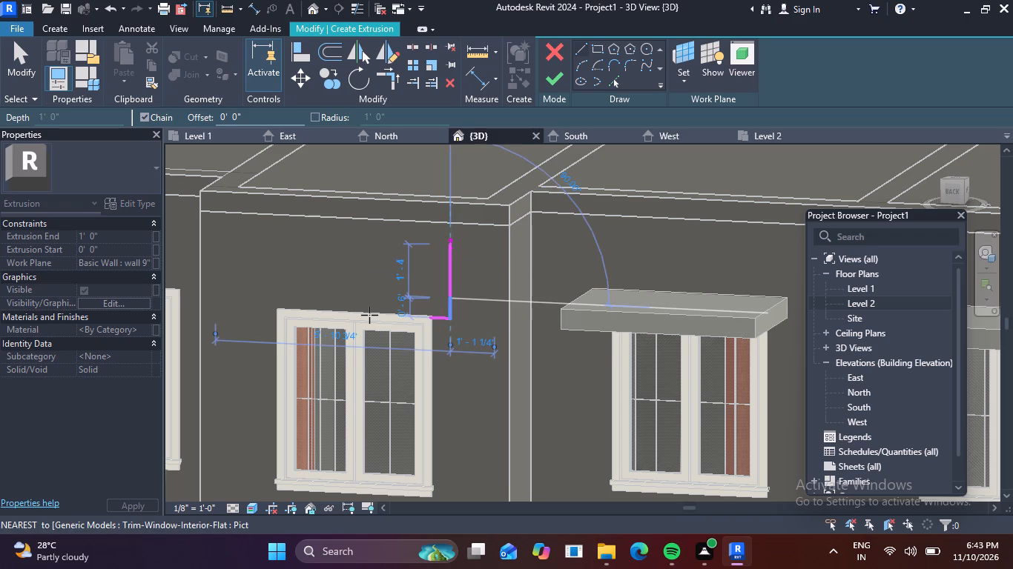
{"action": "key", "text": "Escape"}
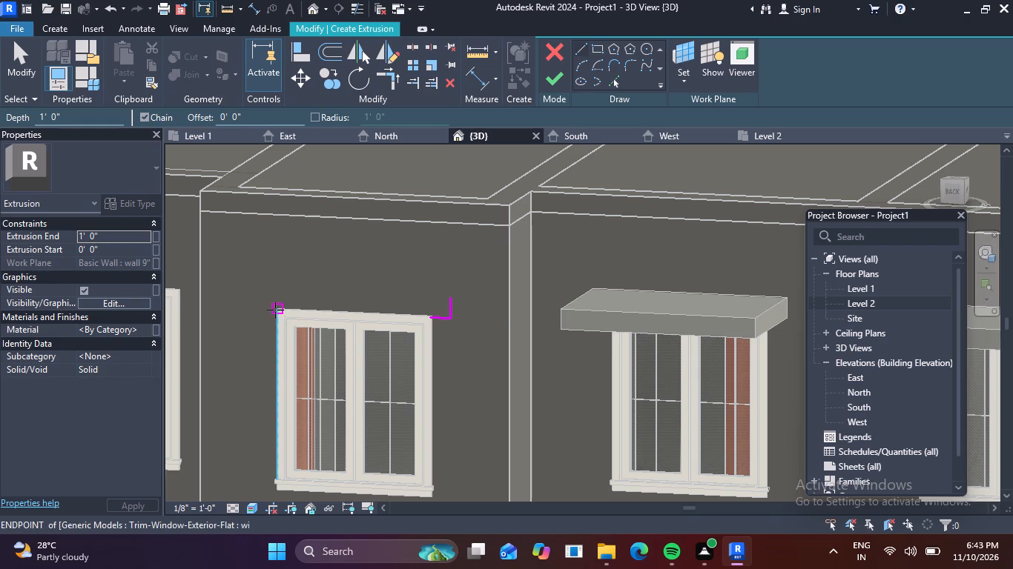
Draw 6" outward and 6" upward lines at the window's opposite top corner and close the slab profile's top edge.
{"action": "left_click", "coordinate": [275, 310]}
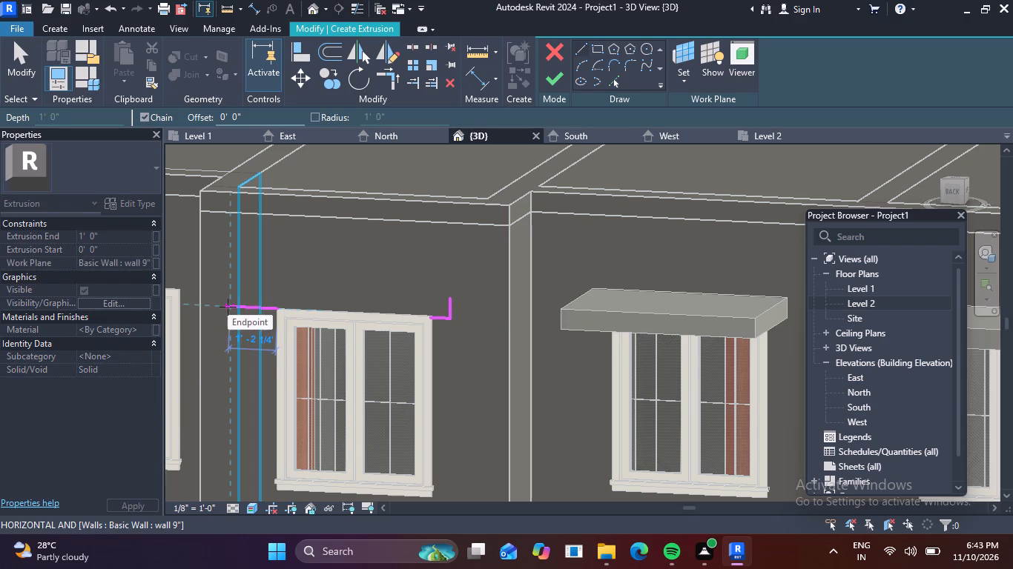
{"action": "type", "text": "6\""}
{"action": "key", "text": "Return"}
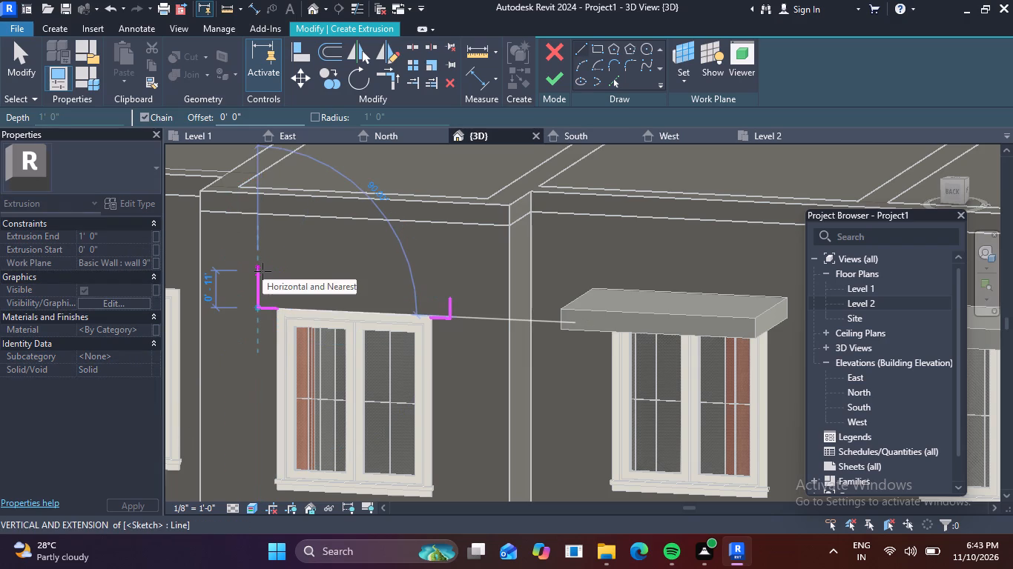
{"action": "type", "text": "6\""}
{"action": "key", "text": "Return"}
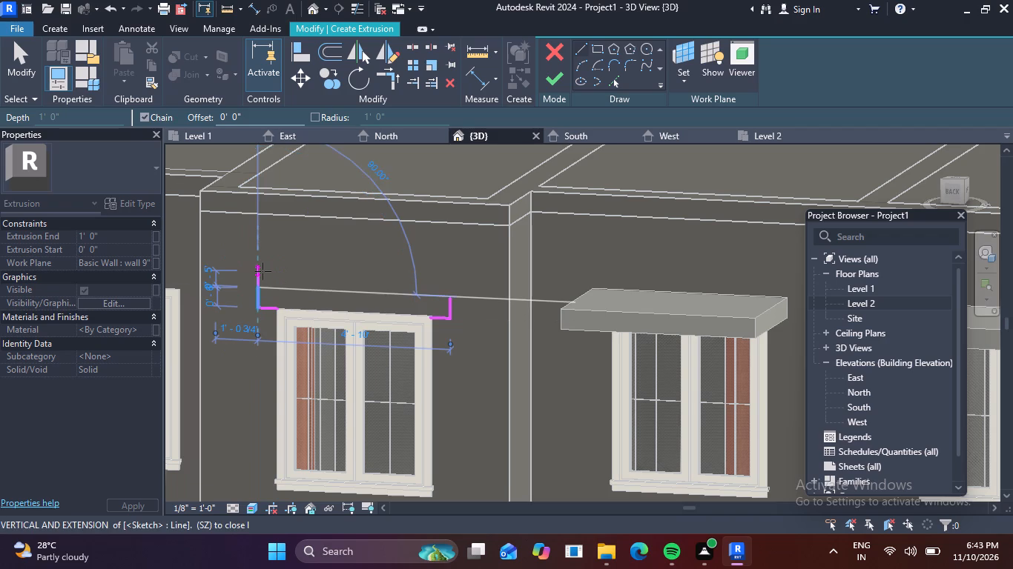
{"action": "left_click", "coordinate": [449, 296]}
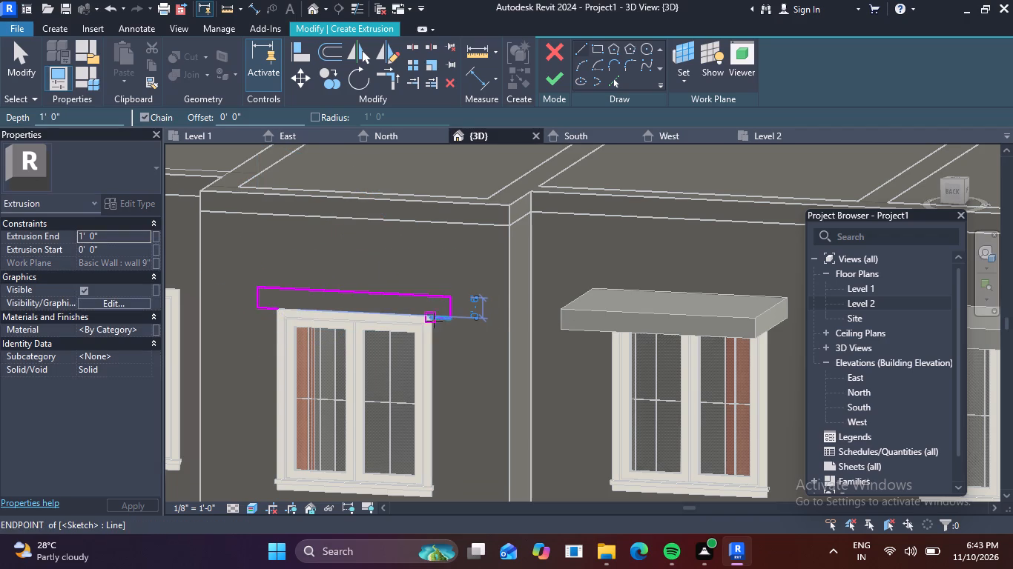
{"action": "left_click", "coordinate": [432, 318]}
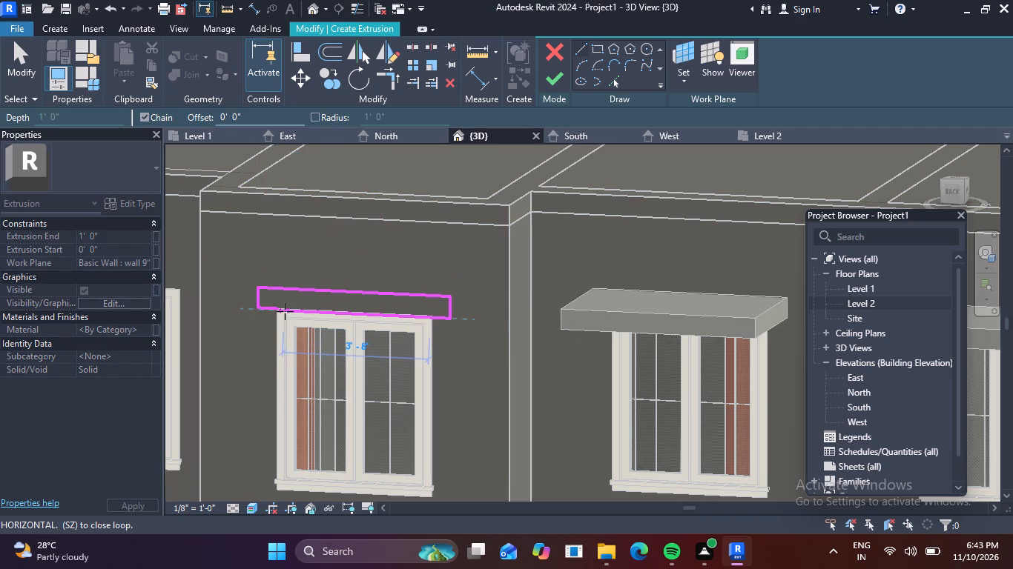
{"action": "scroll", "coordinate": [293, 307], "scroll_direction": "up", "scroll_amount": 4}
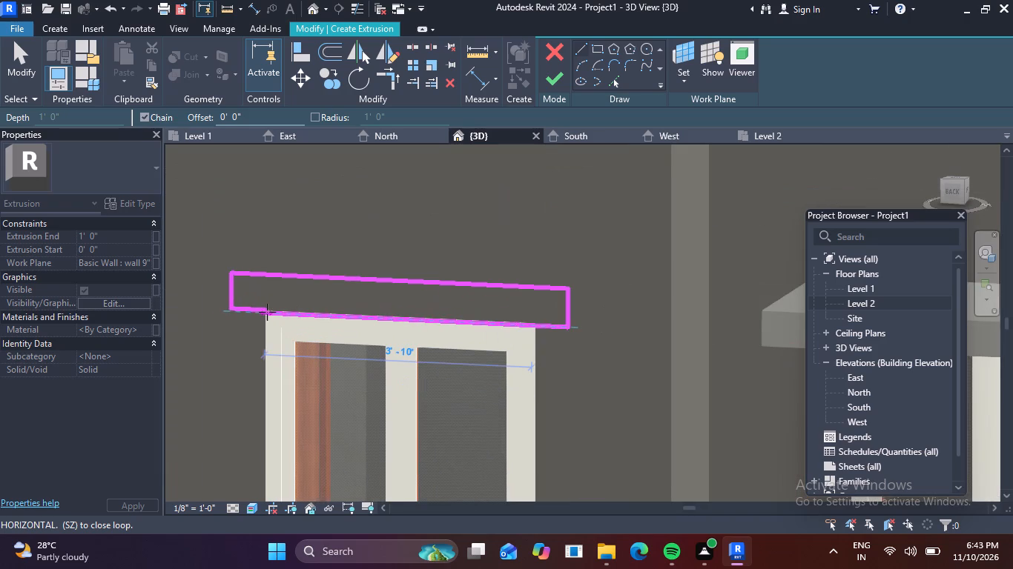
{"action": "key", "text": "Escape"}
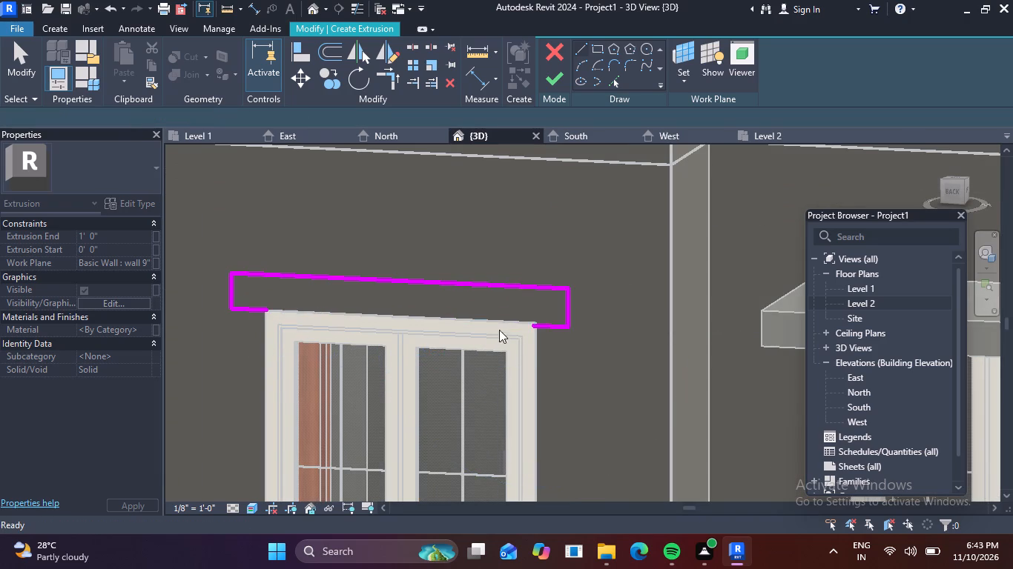
Replace the short bottom line nearest the existing slab with one from the window's top corner to the profile's vertical side.
{"action": "left_click", "coordinate": [542, 324]}
{"action": "key", "text": "Delete"}
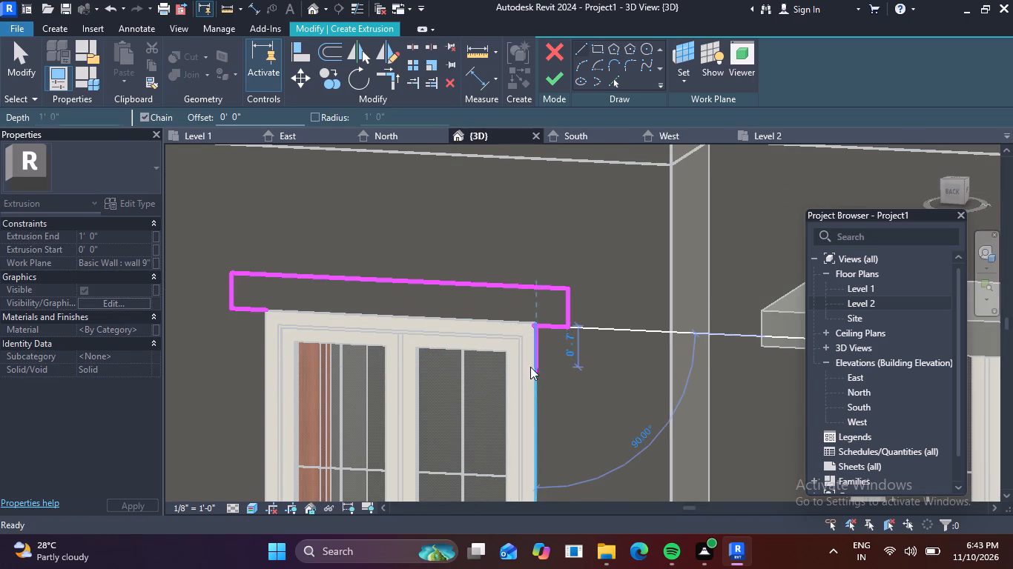
{"action": "left_click", "coordinate": [541, 327]}
{"action": "key", "text": "Delete"}
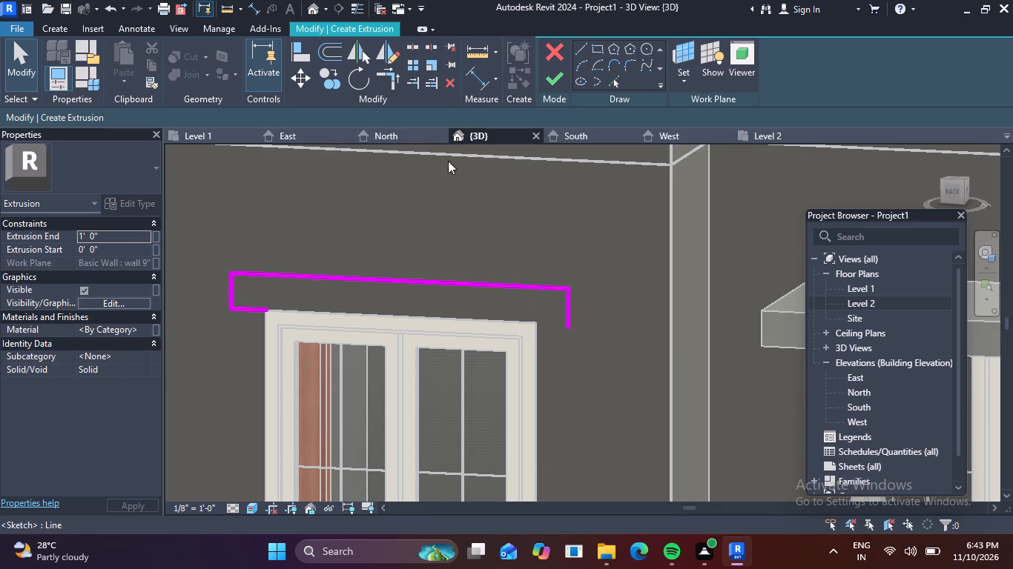
{"action": "left_click", "coordinate": [585, 47]}
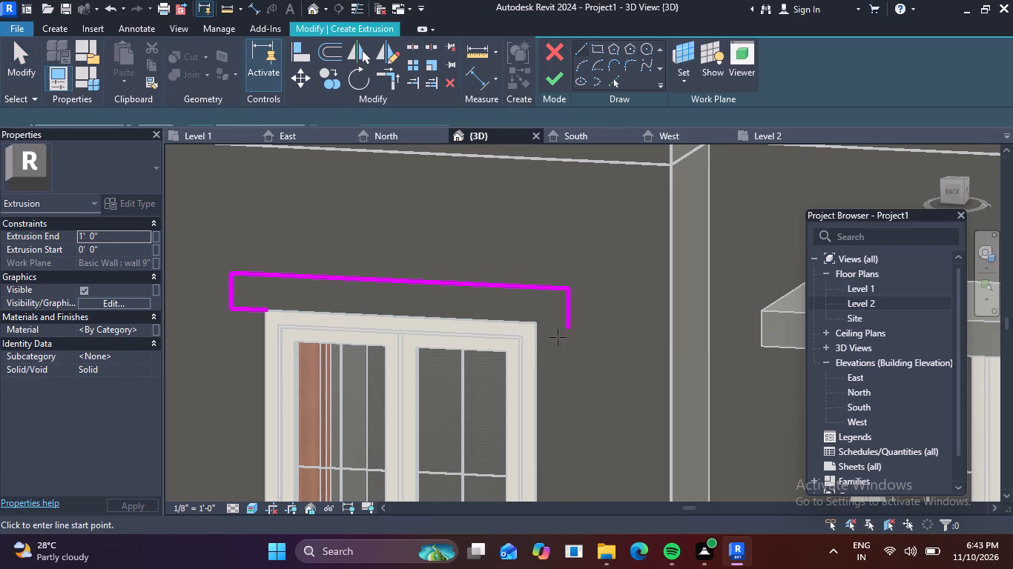
{"action": "left_click", "coordinate": [534, 322]}
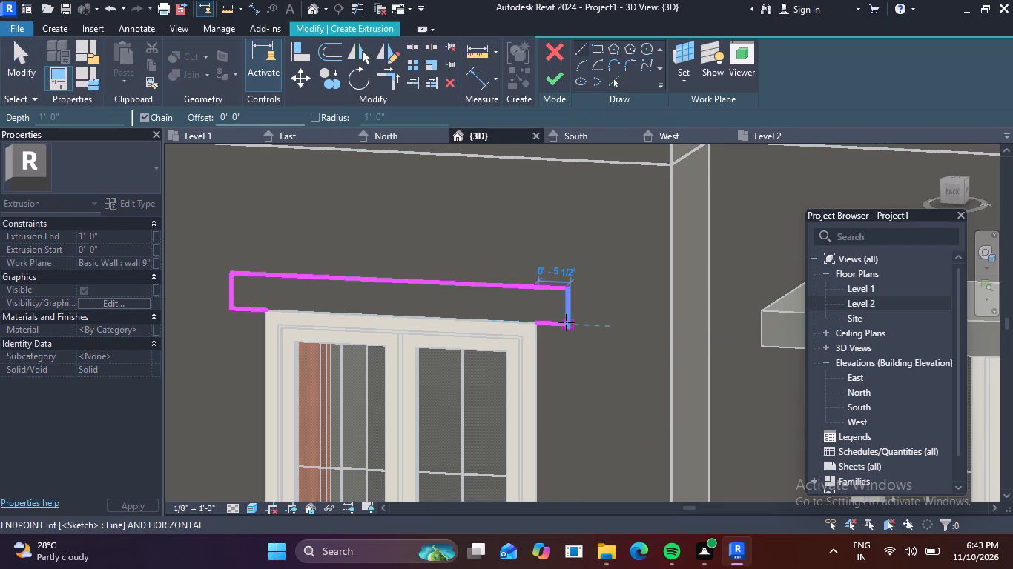
{"action": "left_click", "coordinate": [566, 322]}
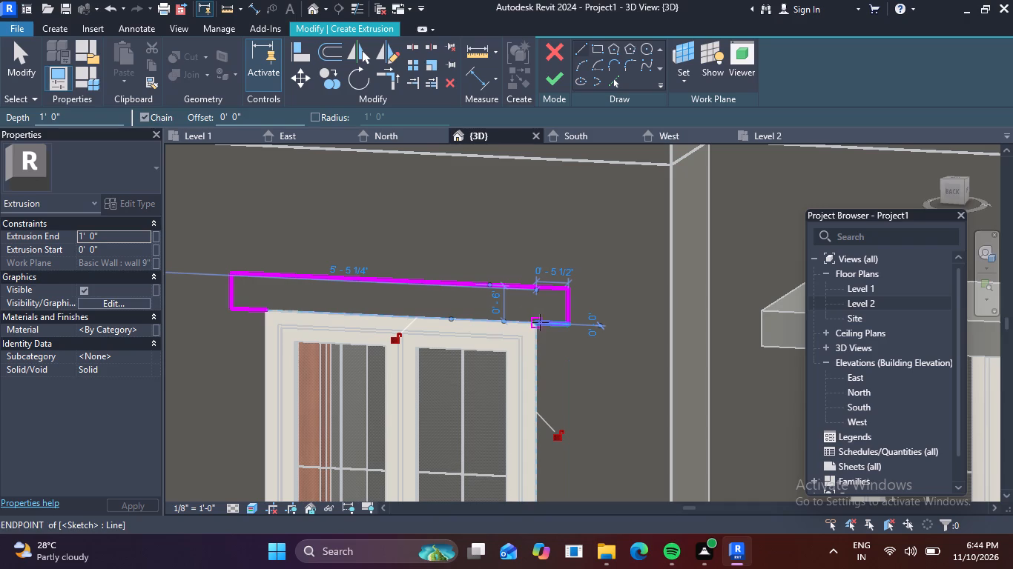
Close the profile's bottom edge along the window top and trim the corner nearest the existing slab.
{"action": "left_click", "coordinate": [532, 325]}
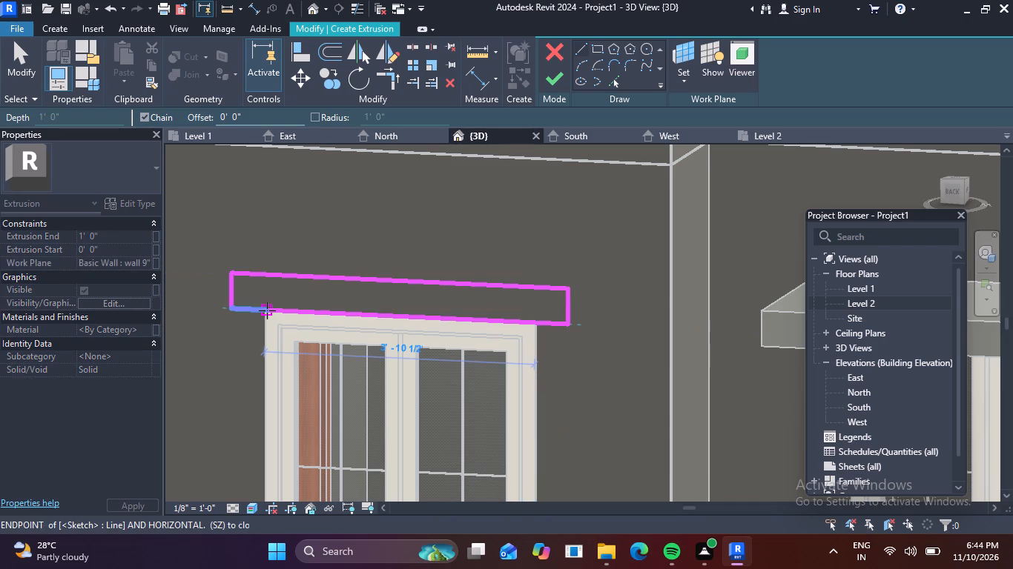
{"action": "left_click", "coordinate": [267, 310]}
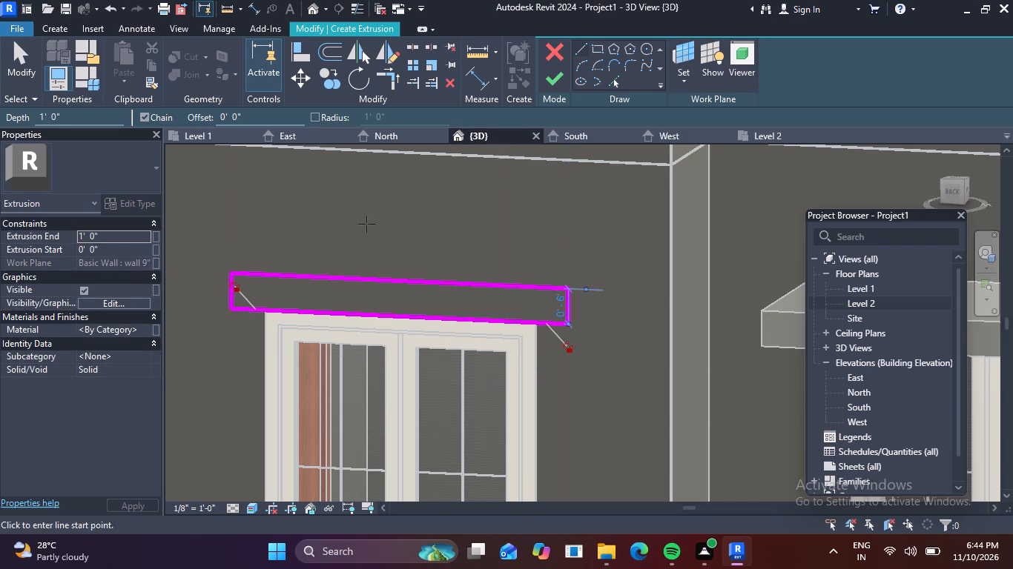
{"action": "left_click", "coordinate": [394, 76]}
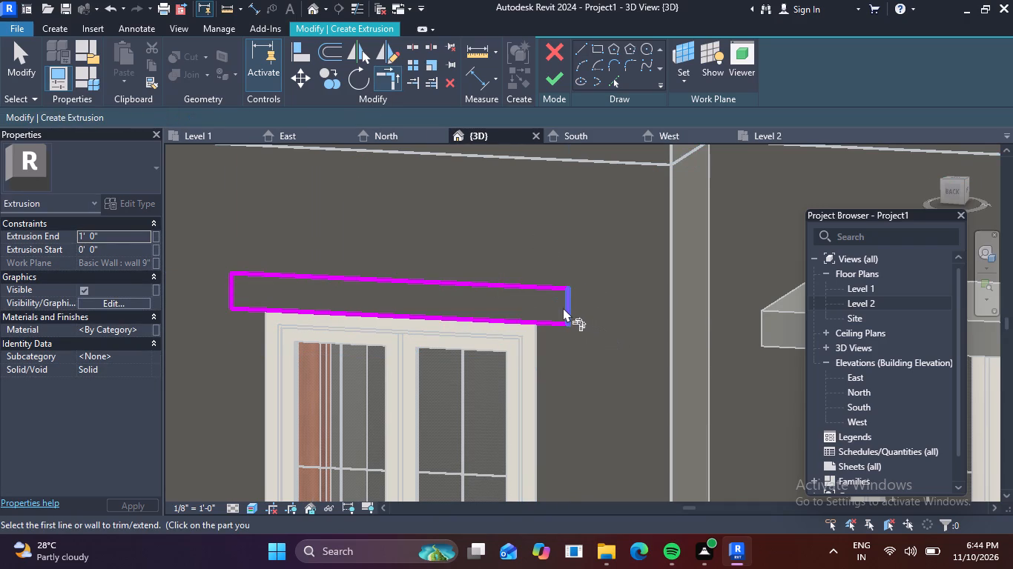
{"action": "left_click", "coordinate": [563, 306]}
{"action": "left_click", "coordinate": [553, 321]}
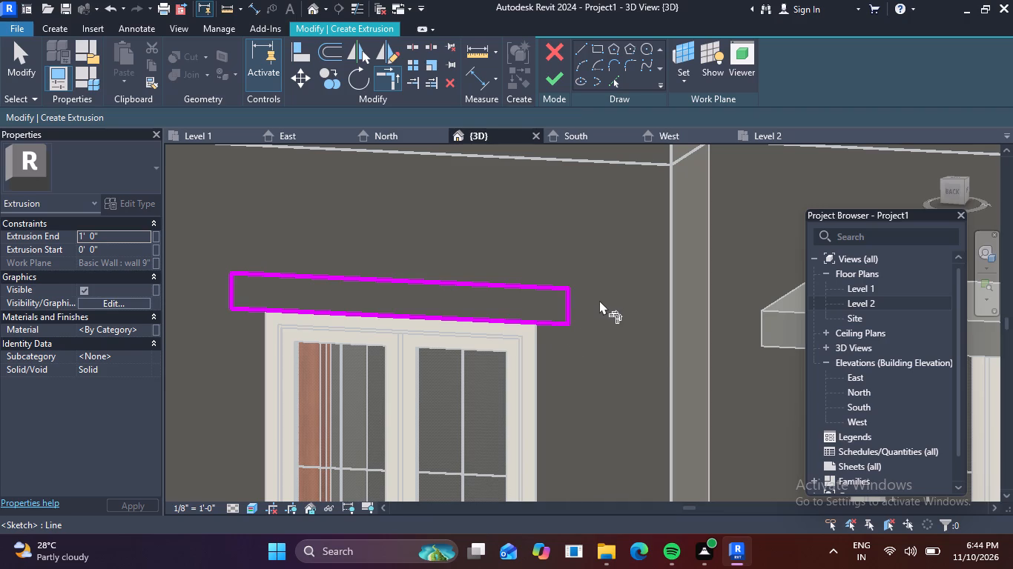
{"action": "key", "text": "Escape"}
Finish the slab profile sketch and set the extrusion end to 3'.
{"action": "scroll", "coordinate": [532, 288], "scroll_direction": "down", "scroll_amount": 7}
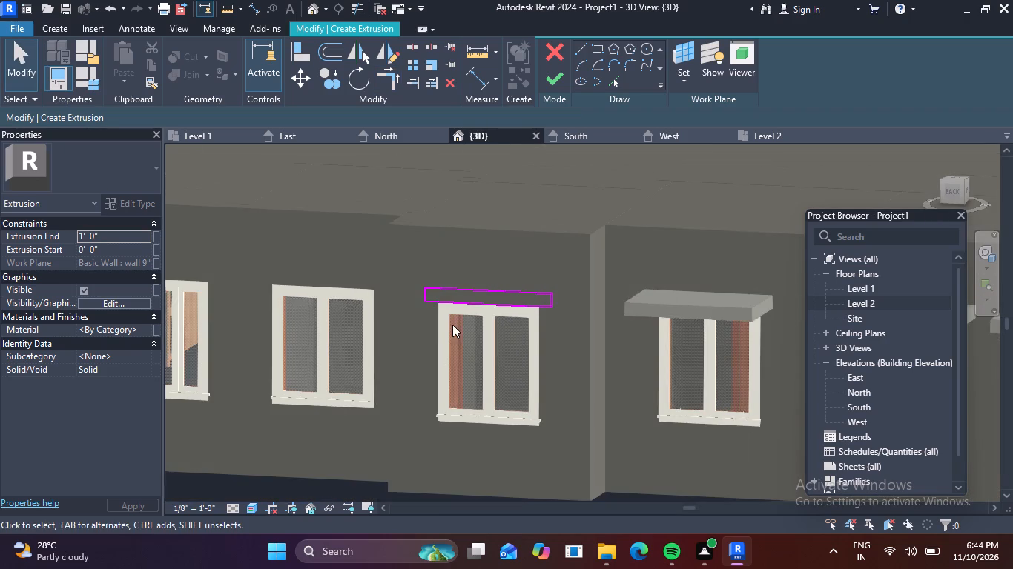
{"action": "middle_click", "coordinate": [518, 326]}
{"action": "left_click", "coordinate": [556, 78]}
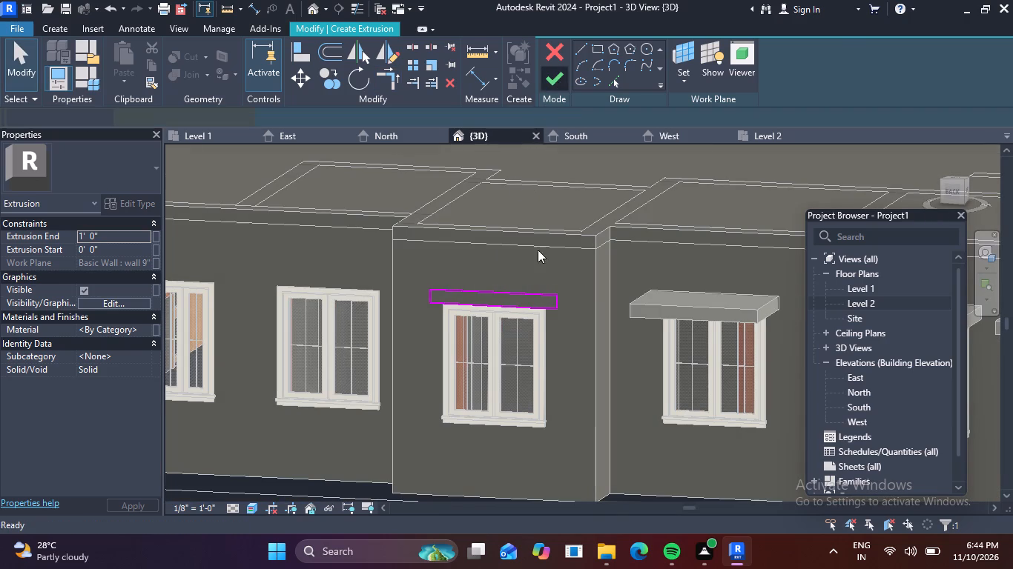
{"action": "left_click", "coordinate": [122, 233]}
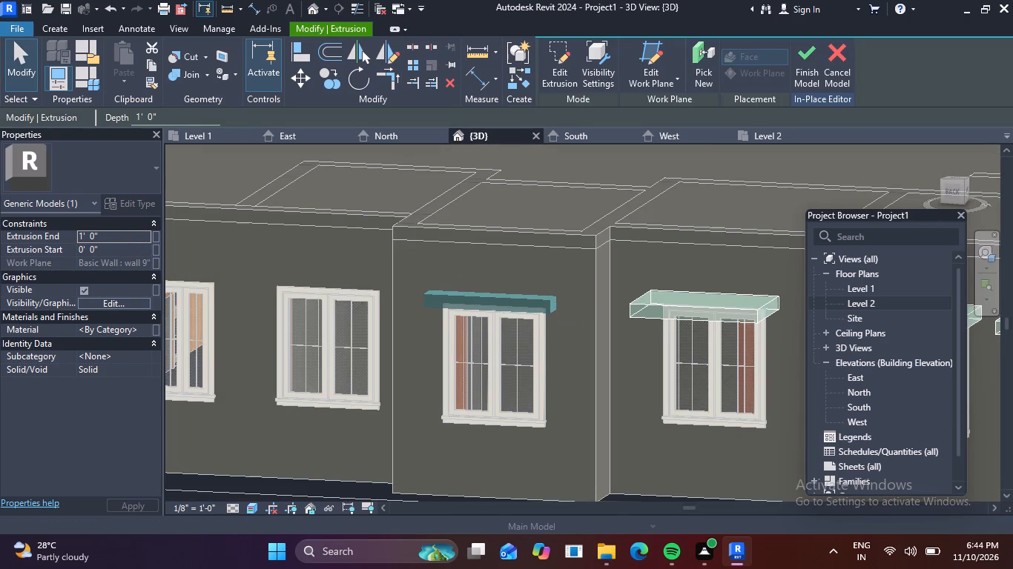
{"action": "key", "text": "BackSpace"}
{"action": "type", "text": "3'"}
{"action": "key", "text": "Return"}
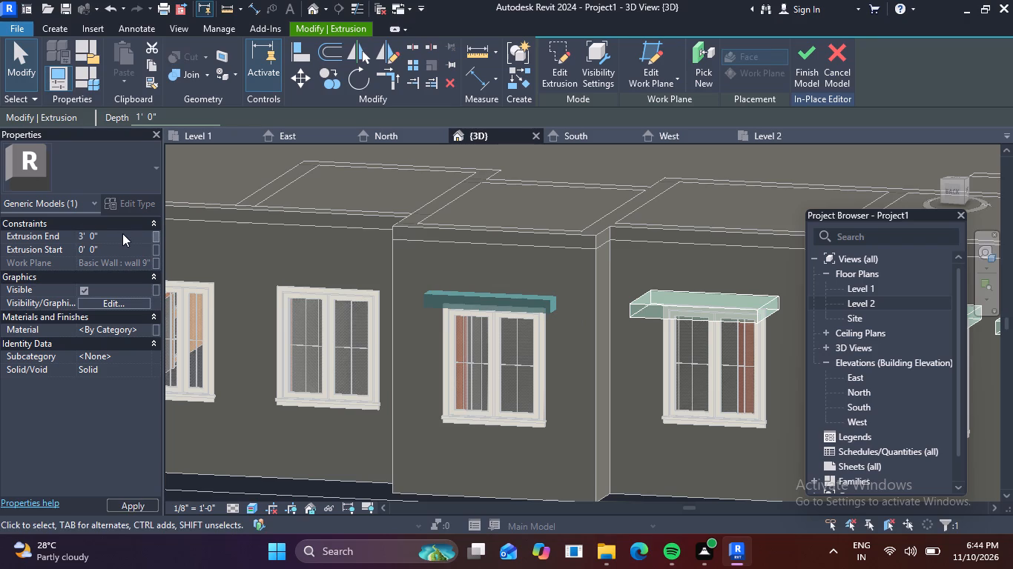
{"action": "middle_click_drag", "start_coordinate": [332, 281], "coordinate": [501, 311]}
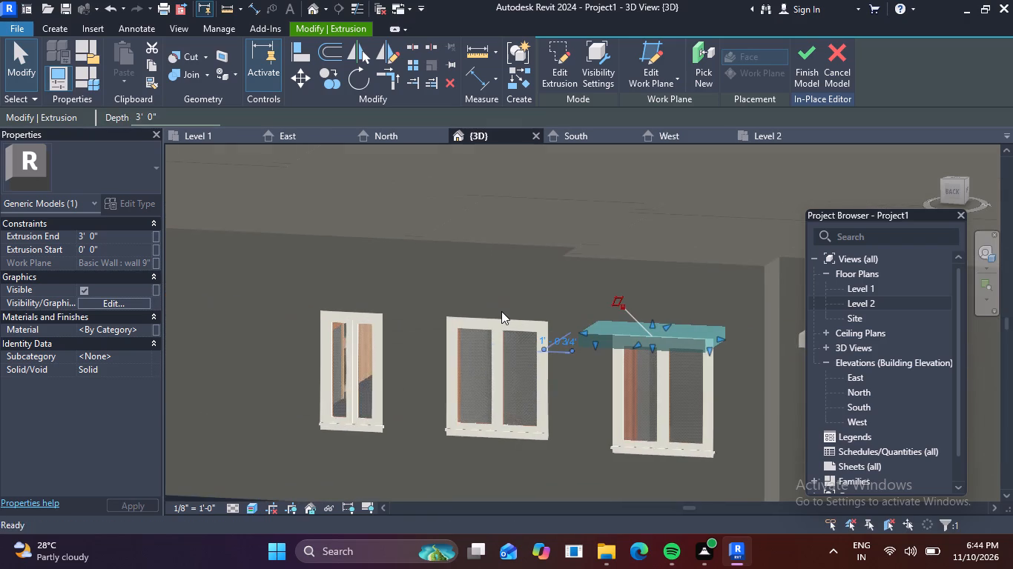
{"action": "key", "text": "Escape"}
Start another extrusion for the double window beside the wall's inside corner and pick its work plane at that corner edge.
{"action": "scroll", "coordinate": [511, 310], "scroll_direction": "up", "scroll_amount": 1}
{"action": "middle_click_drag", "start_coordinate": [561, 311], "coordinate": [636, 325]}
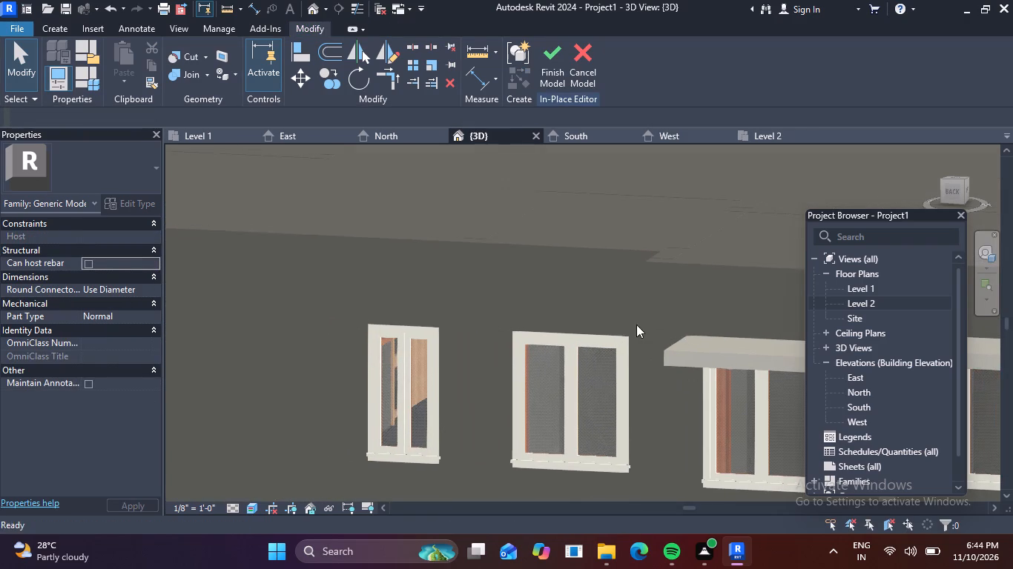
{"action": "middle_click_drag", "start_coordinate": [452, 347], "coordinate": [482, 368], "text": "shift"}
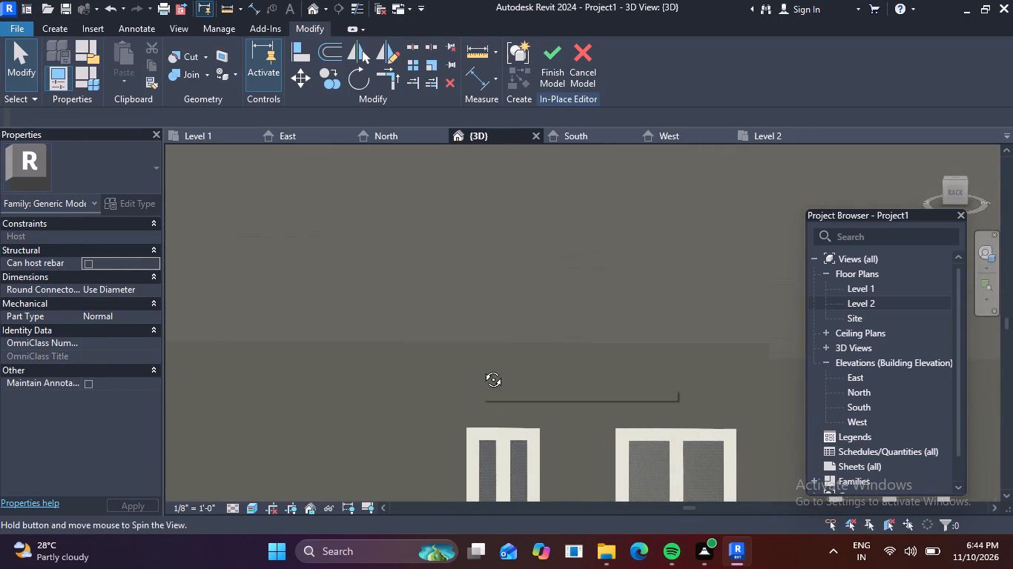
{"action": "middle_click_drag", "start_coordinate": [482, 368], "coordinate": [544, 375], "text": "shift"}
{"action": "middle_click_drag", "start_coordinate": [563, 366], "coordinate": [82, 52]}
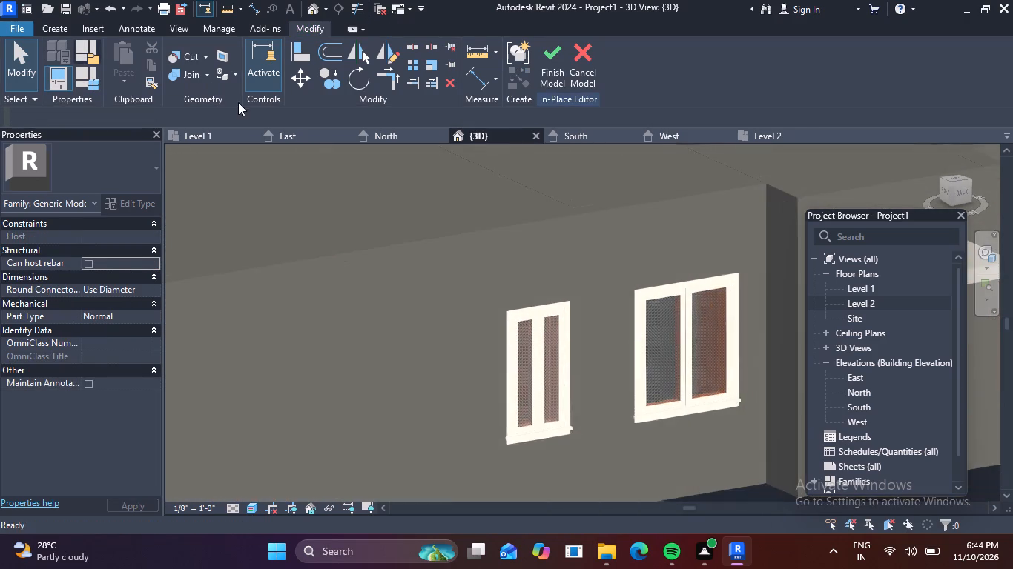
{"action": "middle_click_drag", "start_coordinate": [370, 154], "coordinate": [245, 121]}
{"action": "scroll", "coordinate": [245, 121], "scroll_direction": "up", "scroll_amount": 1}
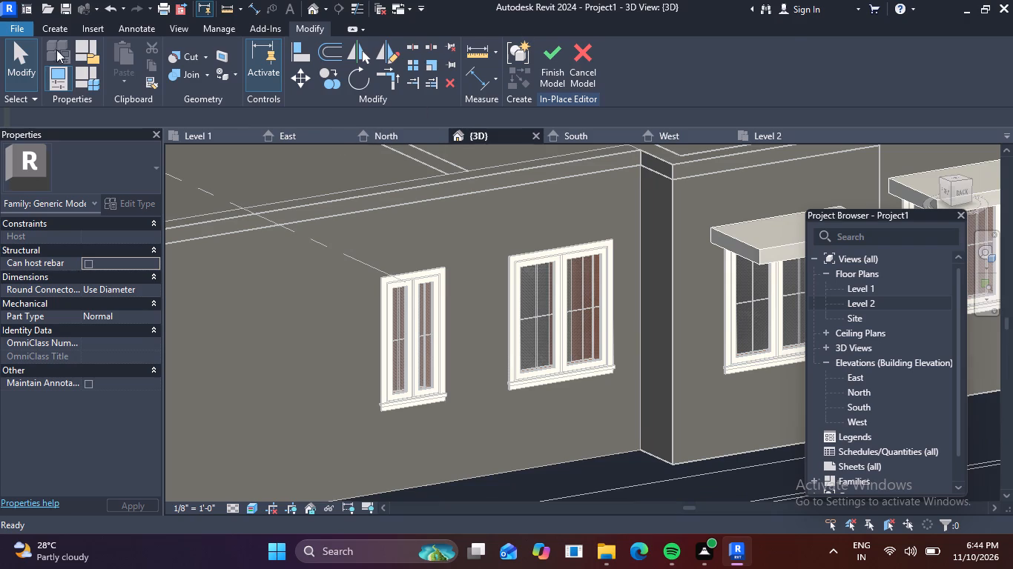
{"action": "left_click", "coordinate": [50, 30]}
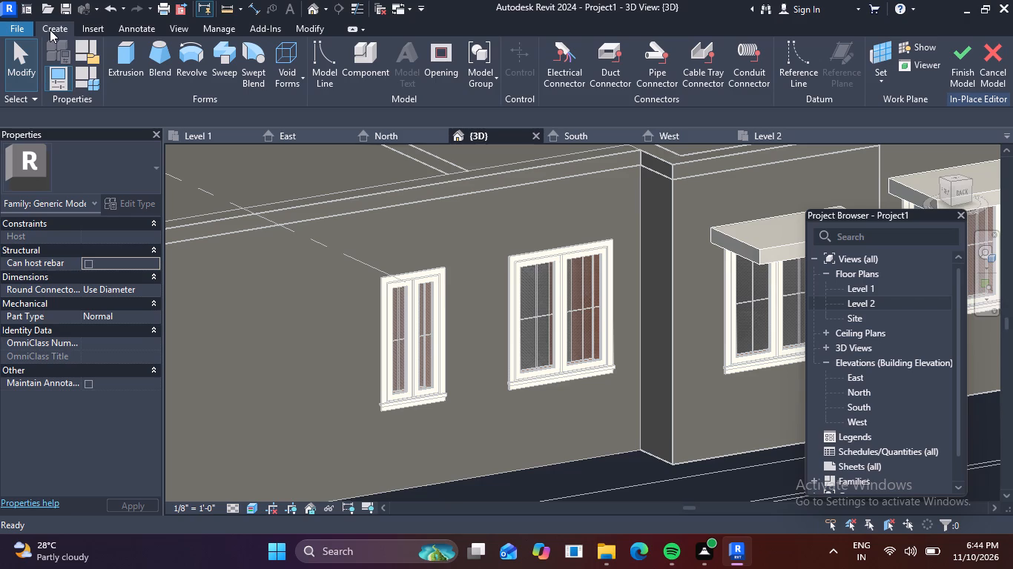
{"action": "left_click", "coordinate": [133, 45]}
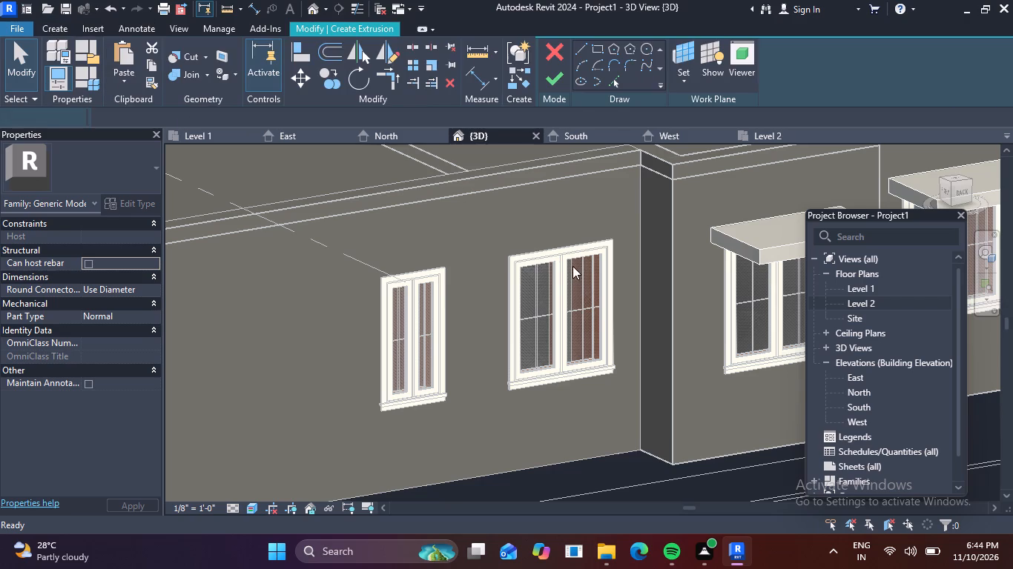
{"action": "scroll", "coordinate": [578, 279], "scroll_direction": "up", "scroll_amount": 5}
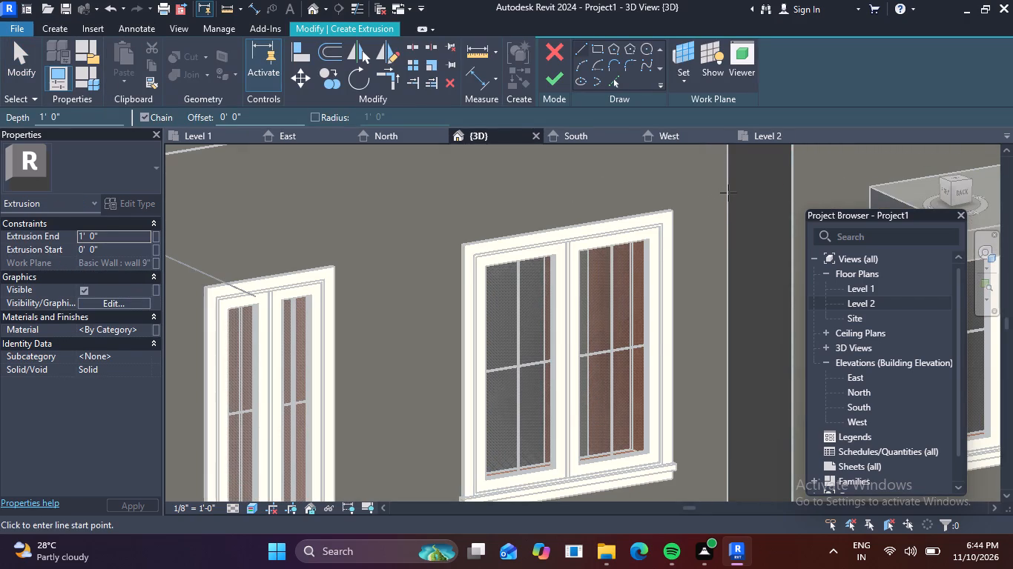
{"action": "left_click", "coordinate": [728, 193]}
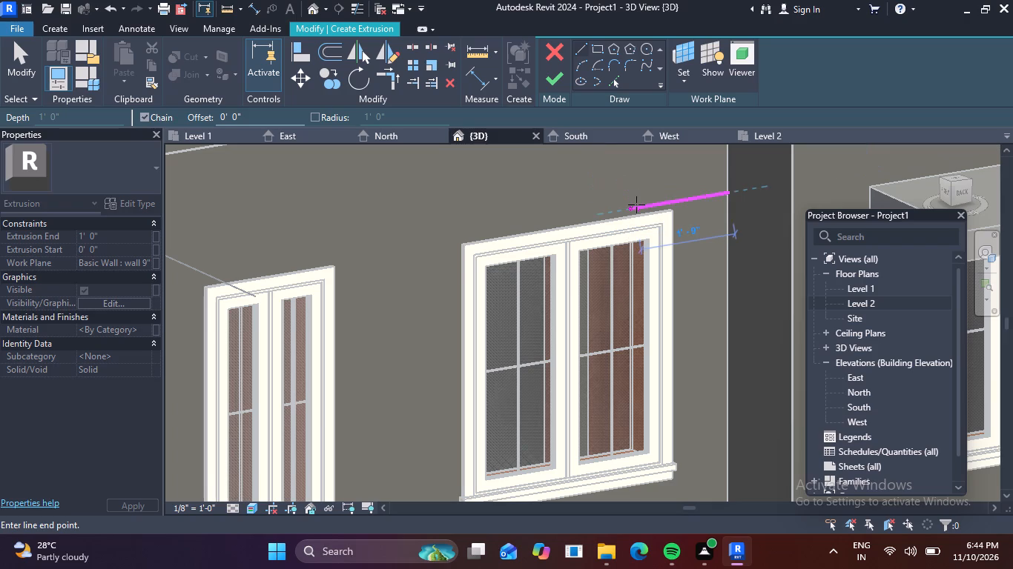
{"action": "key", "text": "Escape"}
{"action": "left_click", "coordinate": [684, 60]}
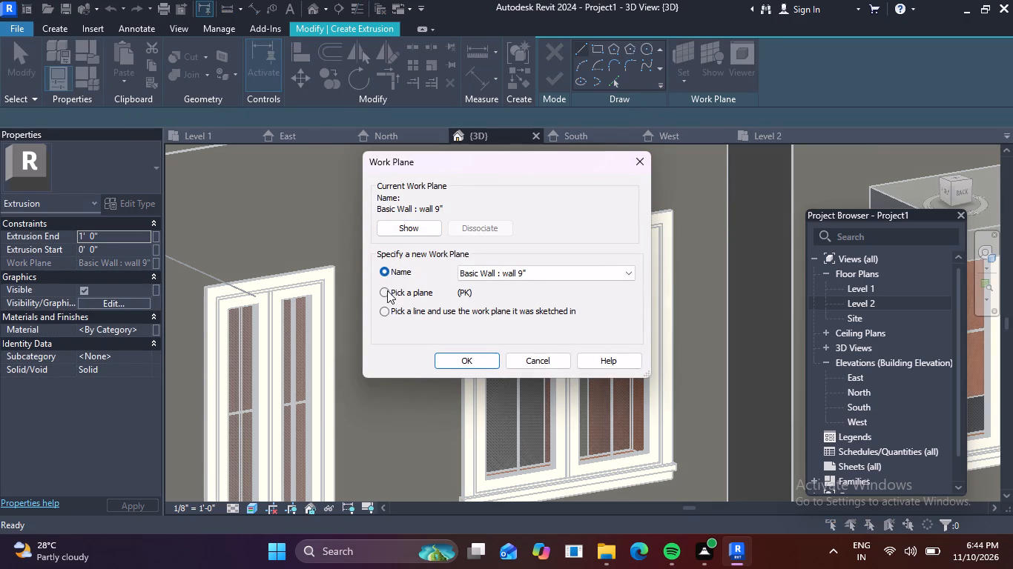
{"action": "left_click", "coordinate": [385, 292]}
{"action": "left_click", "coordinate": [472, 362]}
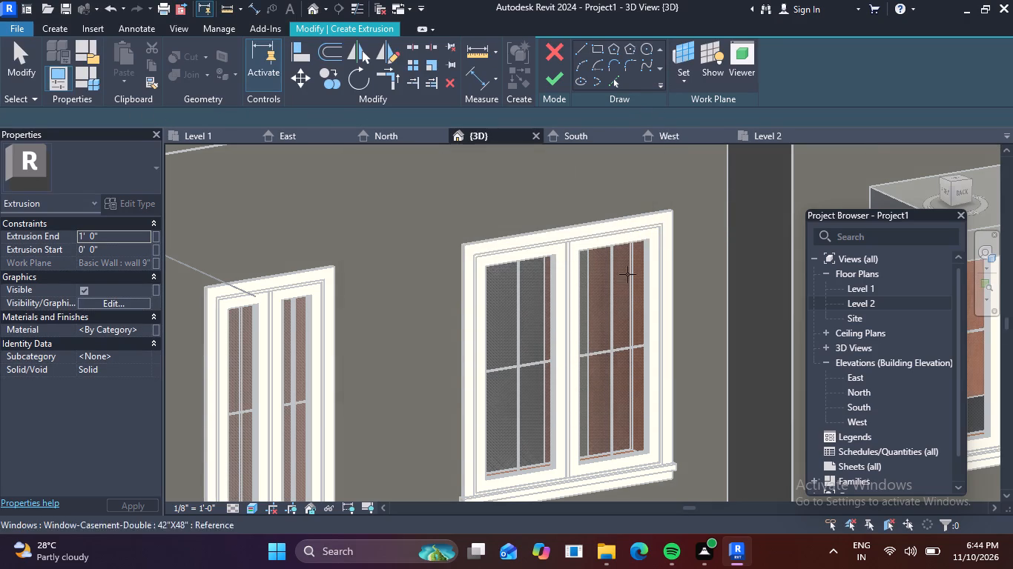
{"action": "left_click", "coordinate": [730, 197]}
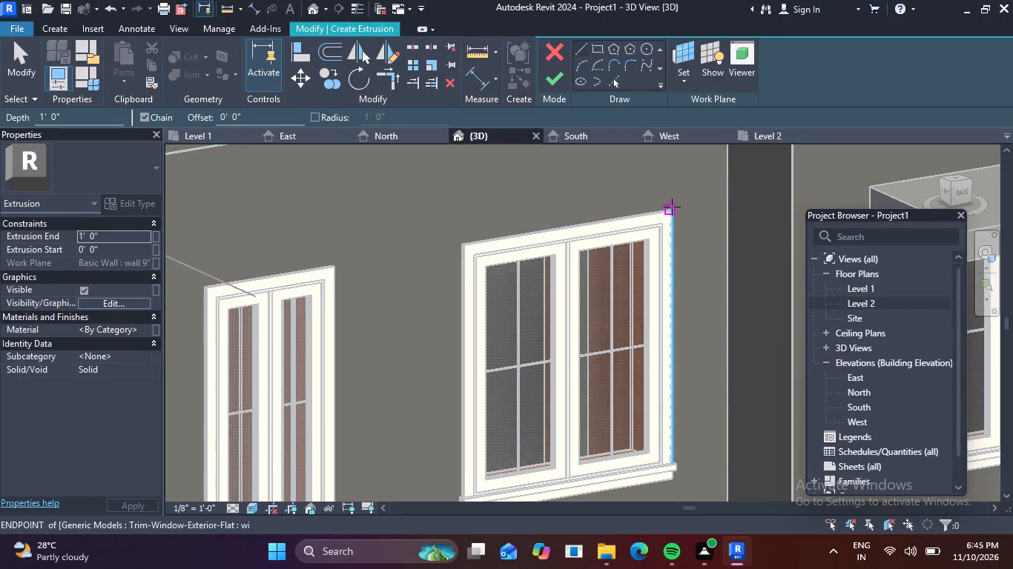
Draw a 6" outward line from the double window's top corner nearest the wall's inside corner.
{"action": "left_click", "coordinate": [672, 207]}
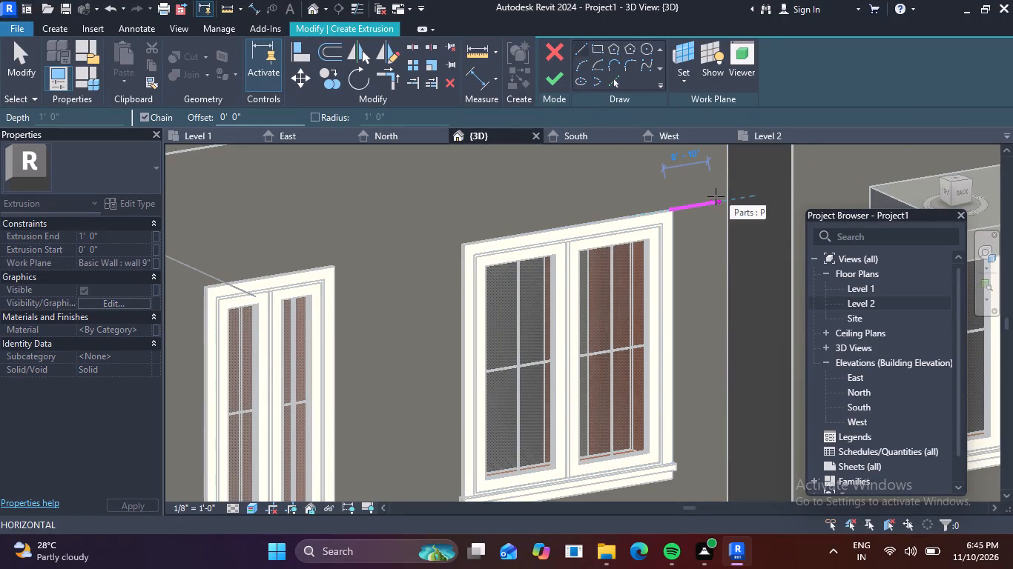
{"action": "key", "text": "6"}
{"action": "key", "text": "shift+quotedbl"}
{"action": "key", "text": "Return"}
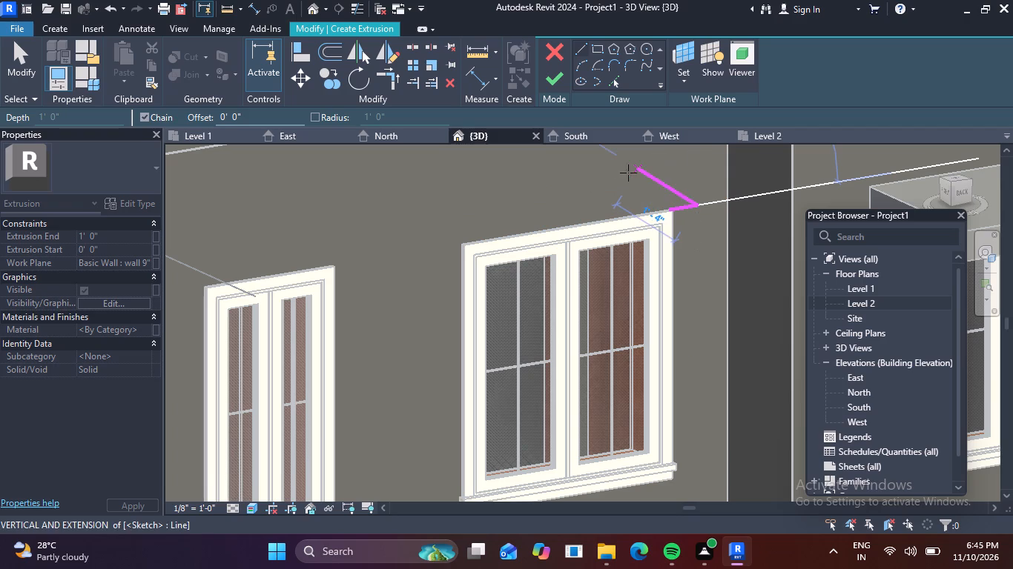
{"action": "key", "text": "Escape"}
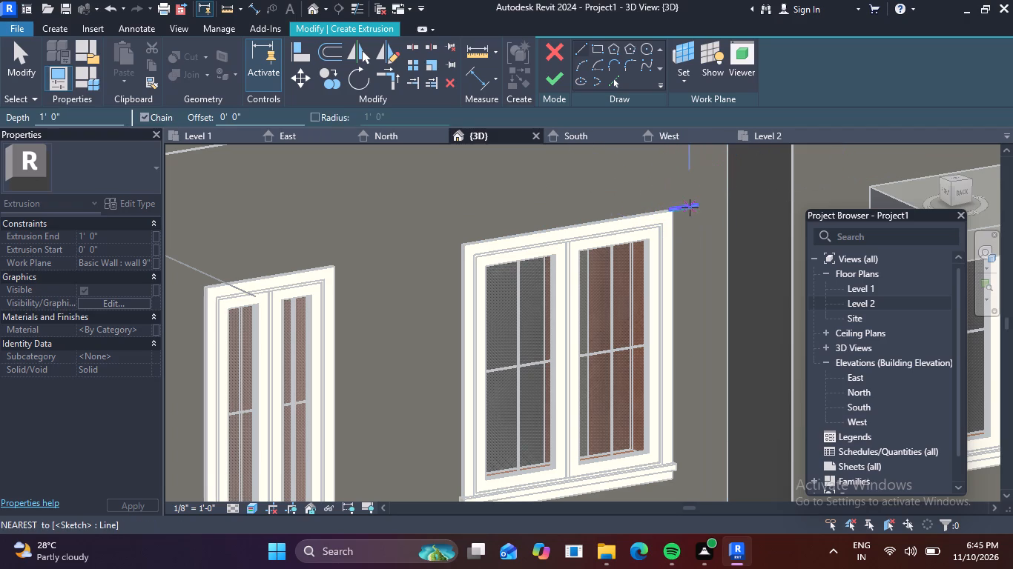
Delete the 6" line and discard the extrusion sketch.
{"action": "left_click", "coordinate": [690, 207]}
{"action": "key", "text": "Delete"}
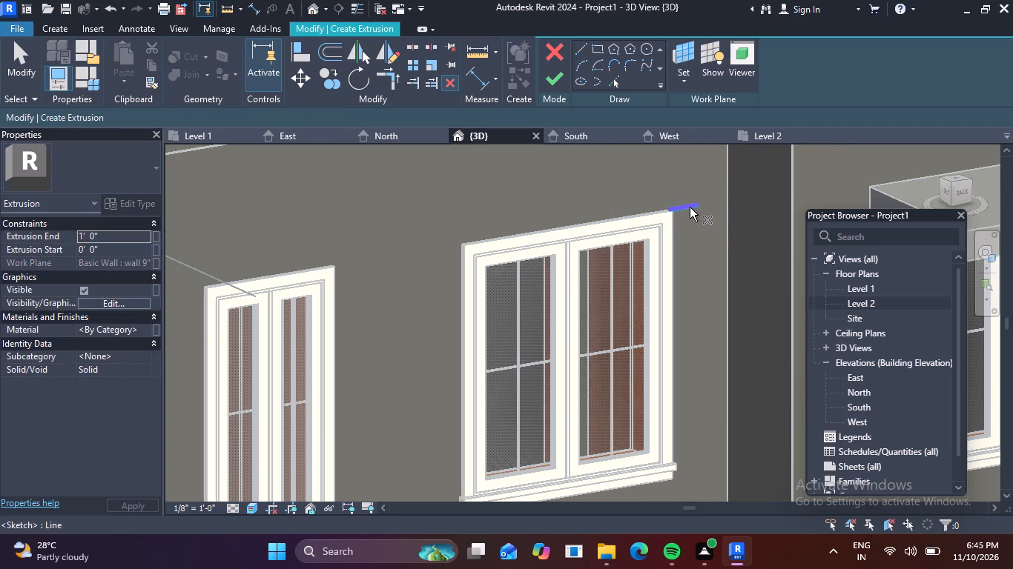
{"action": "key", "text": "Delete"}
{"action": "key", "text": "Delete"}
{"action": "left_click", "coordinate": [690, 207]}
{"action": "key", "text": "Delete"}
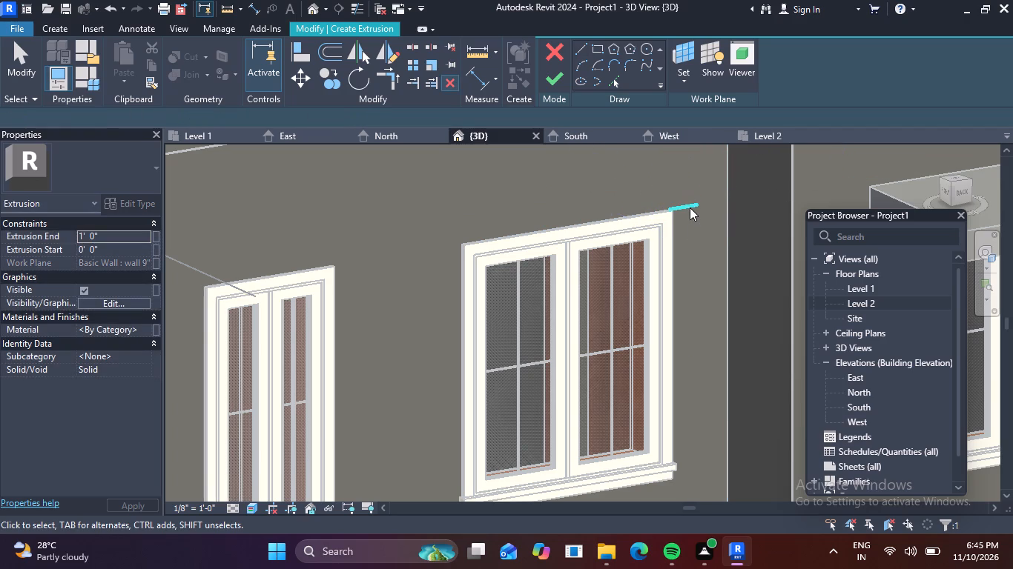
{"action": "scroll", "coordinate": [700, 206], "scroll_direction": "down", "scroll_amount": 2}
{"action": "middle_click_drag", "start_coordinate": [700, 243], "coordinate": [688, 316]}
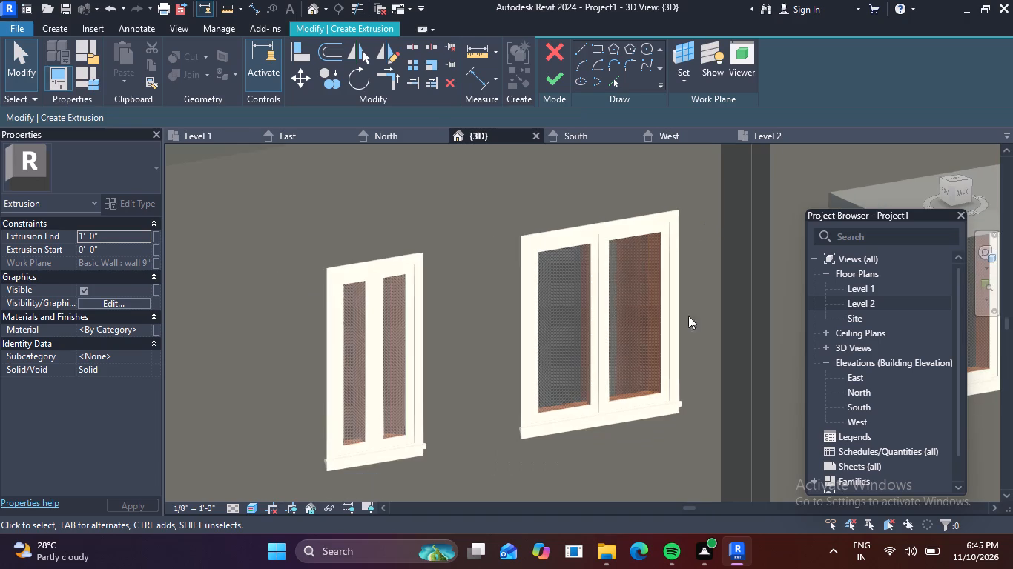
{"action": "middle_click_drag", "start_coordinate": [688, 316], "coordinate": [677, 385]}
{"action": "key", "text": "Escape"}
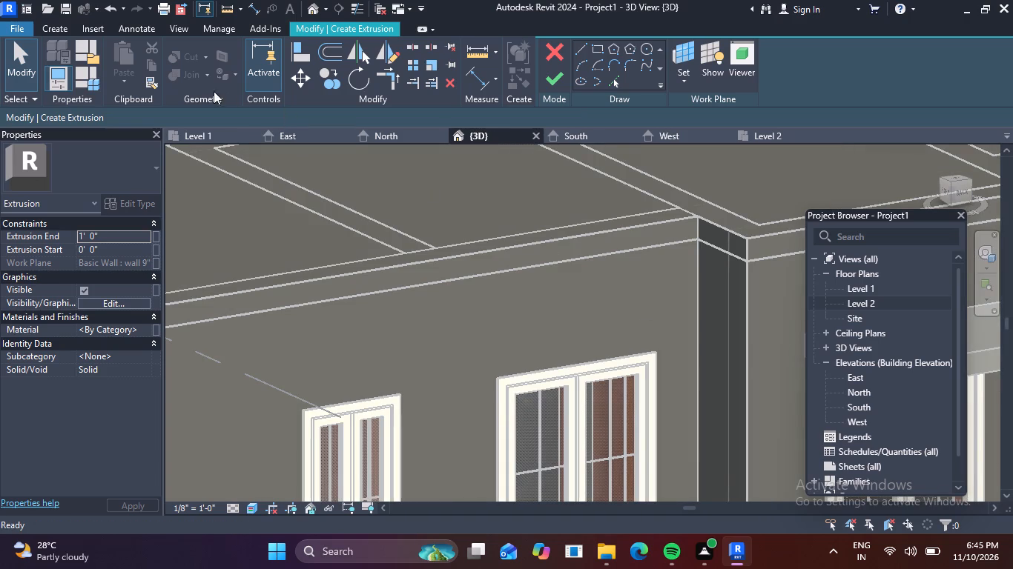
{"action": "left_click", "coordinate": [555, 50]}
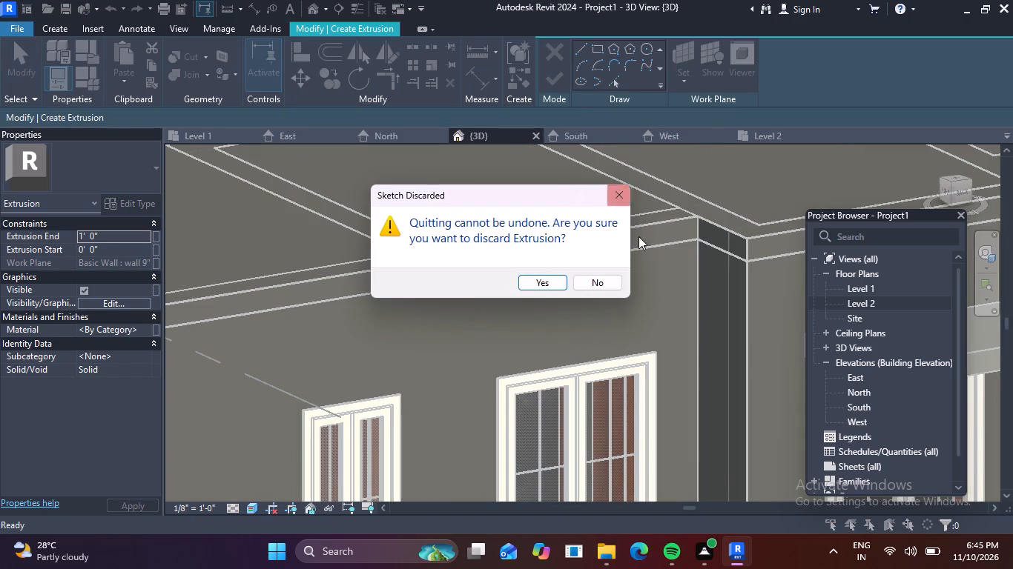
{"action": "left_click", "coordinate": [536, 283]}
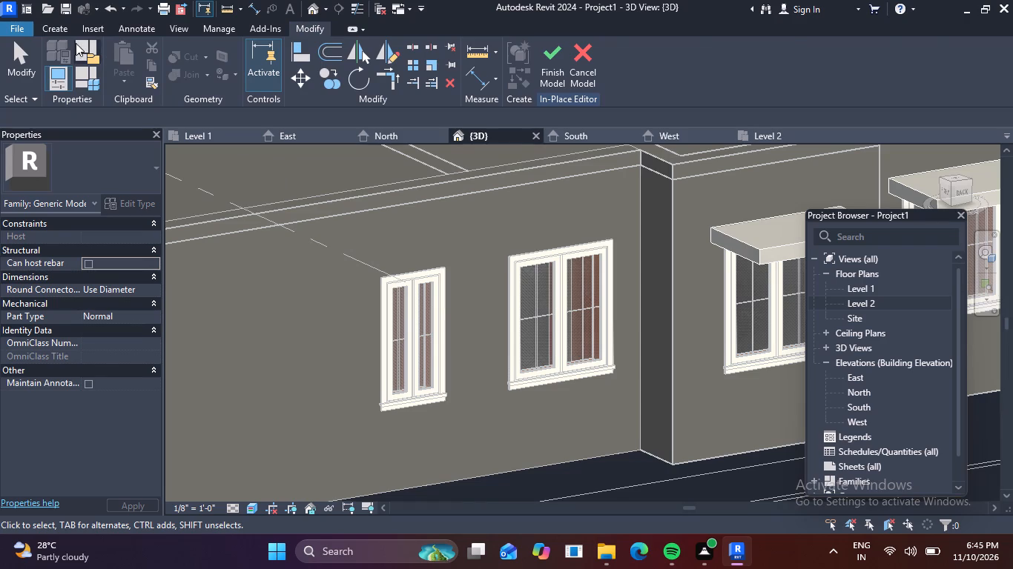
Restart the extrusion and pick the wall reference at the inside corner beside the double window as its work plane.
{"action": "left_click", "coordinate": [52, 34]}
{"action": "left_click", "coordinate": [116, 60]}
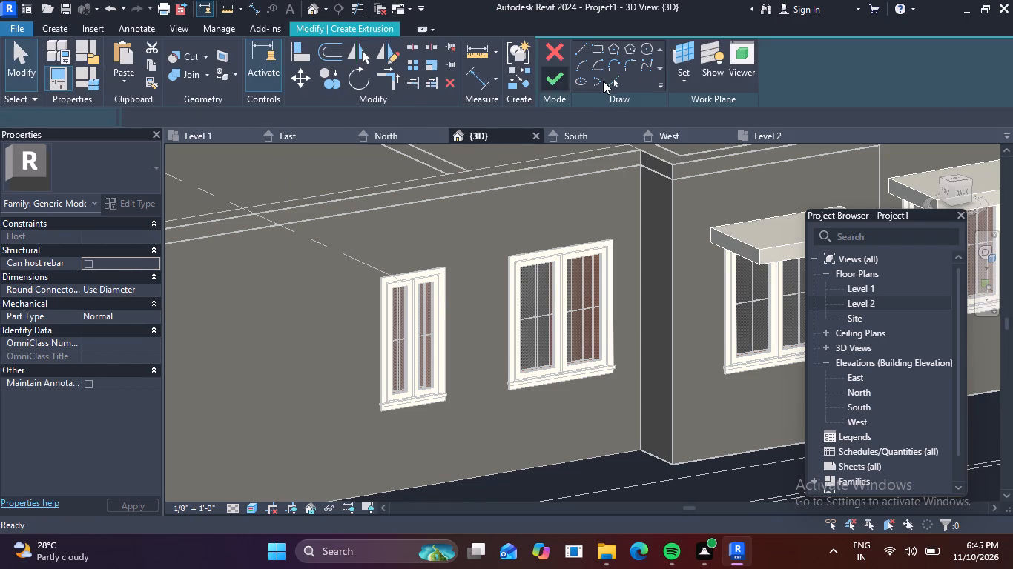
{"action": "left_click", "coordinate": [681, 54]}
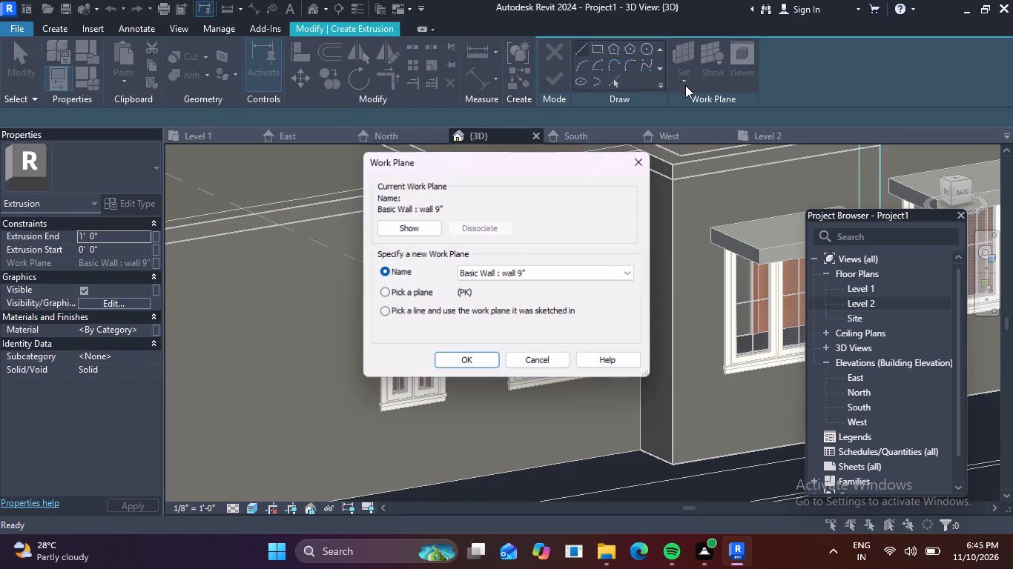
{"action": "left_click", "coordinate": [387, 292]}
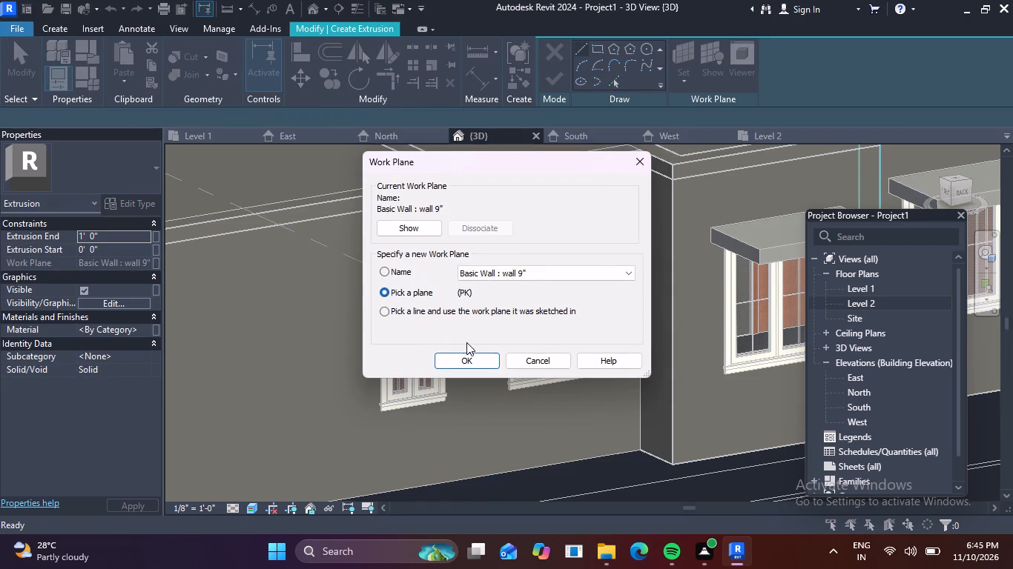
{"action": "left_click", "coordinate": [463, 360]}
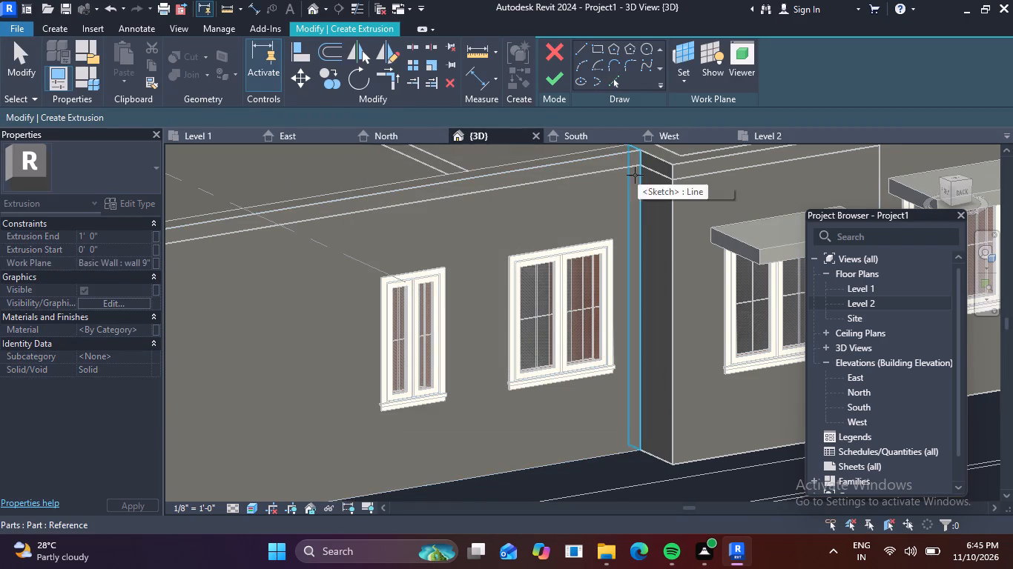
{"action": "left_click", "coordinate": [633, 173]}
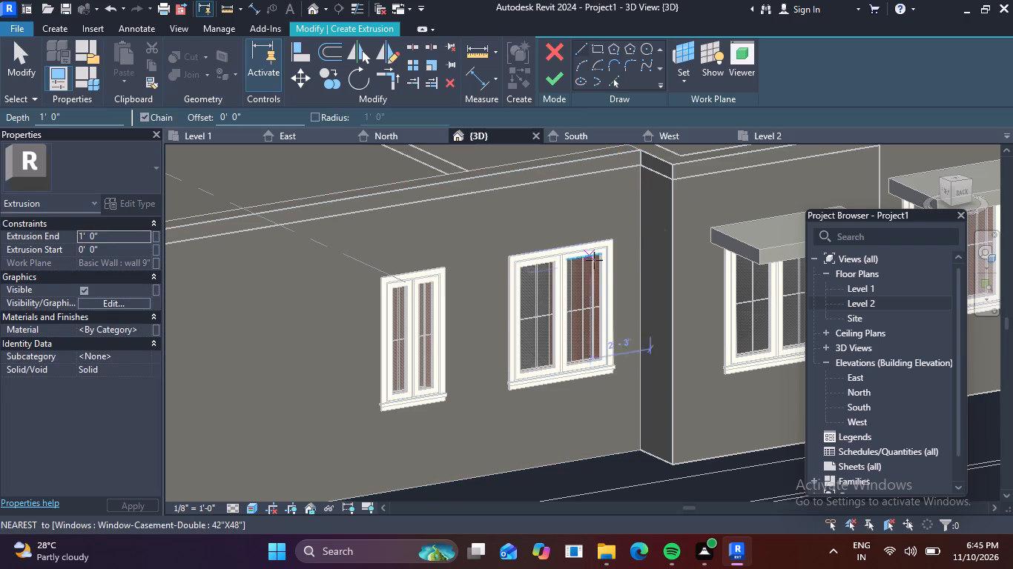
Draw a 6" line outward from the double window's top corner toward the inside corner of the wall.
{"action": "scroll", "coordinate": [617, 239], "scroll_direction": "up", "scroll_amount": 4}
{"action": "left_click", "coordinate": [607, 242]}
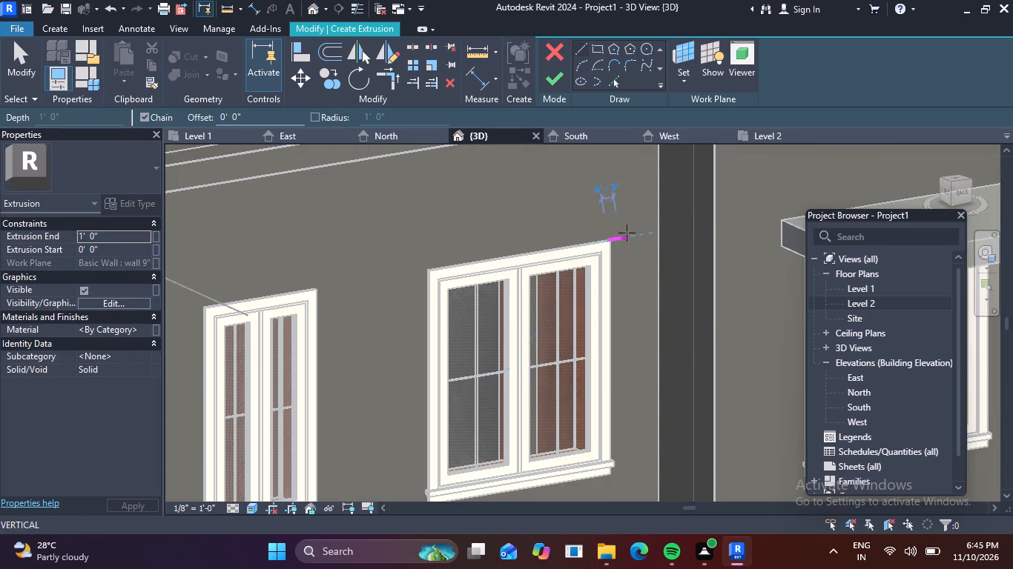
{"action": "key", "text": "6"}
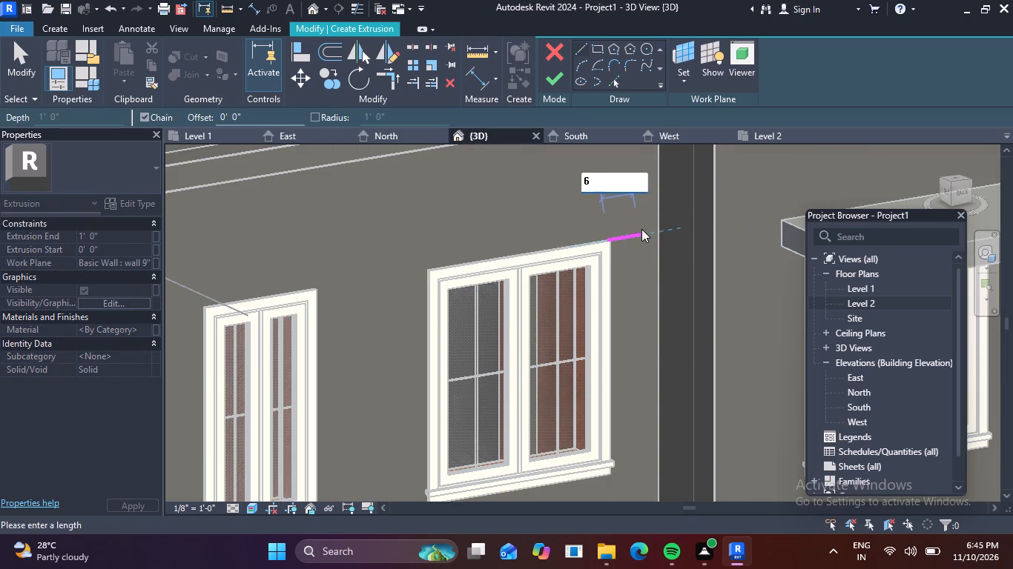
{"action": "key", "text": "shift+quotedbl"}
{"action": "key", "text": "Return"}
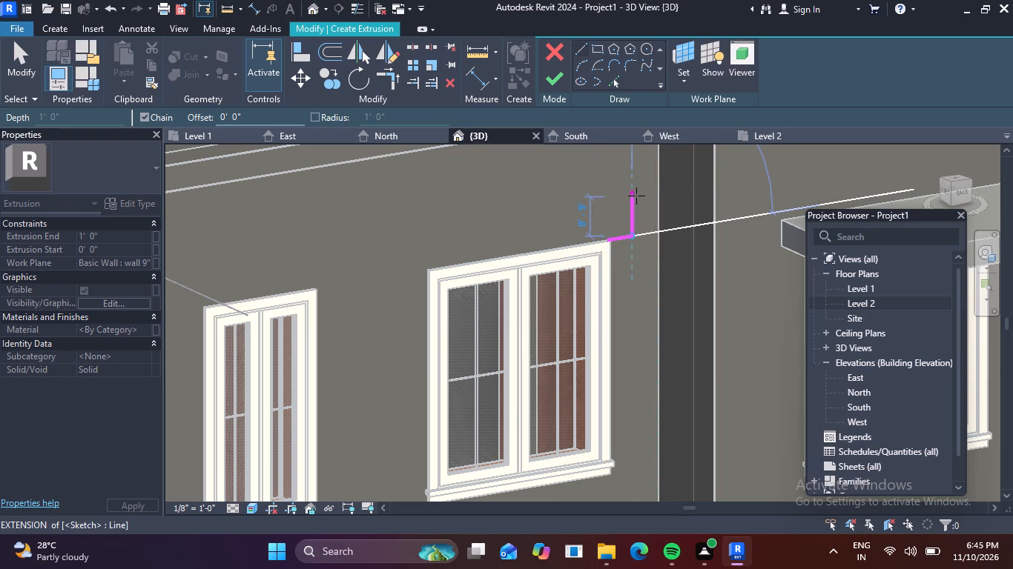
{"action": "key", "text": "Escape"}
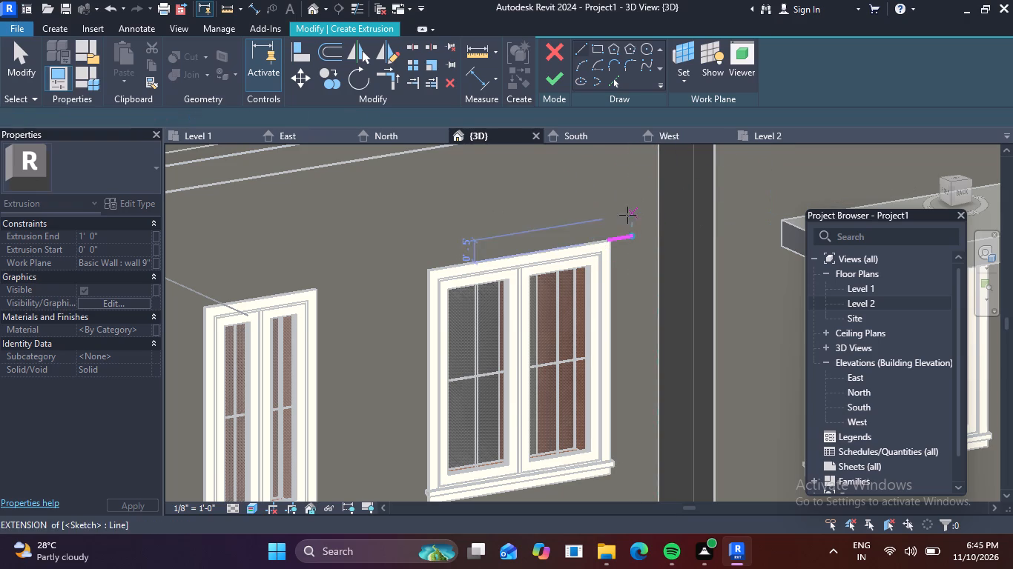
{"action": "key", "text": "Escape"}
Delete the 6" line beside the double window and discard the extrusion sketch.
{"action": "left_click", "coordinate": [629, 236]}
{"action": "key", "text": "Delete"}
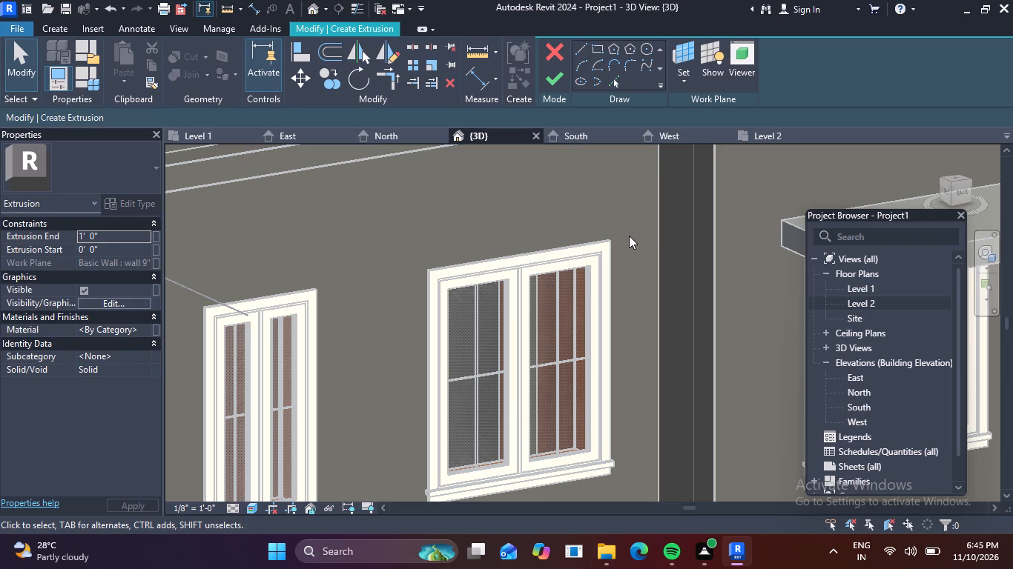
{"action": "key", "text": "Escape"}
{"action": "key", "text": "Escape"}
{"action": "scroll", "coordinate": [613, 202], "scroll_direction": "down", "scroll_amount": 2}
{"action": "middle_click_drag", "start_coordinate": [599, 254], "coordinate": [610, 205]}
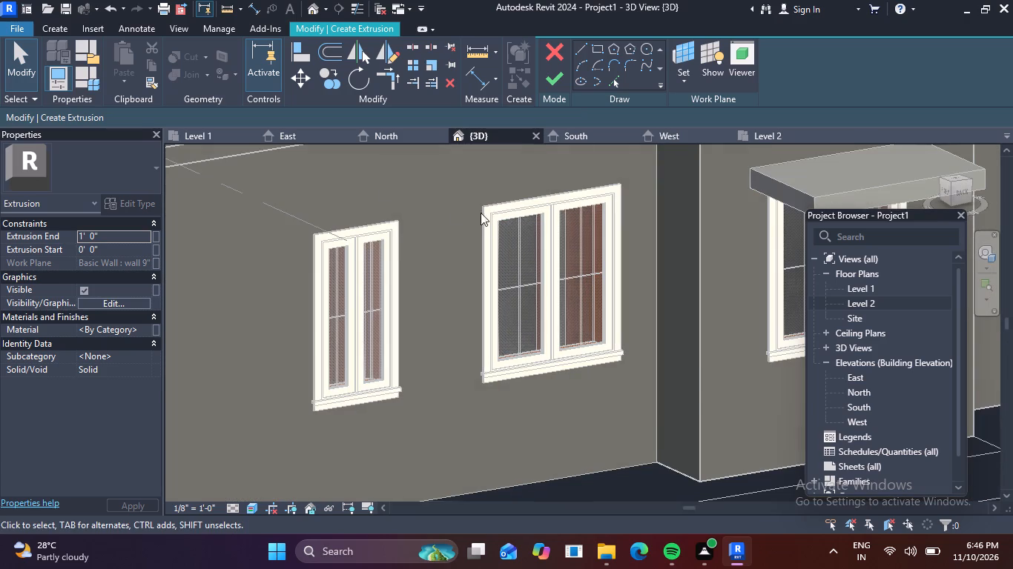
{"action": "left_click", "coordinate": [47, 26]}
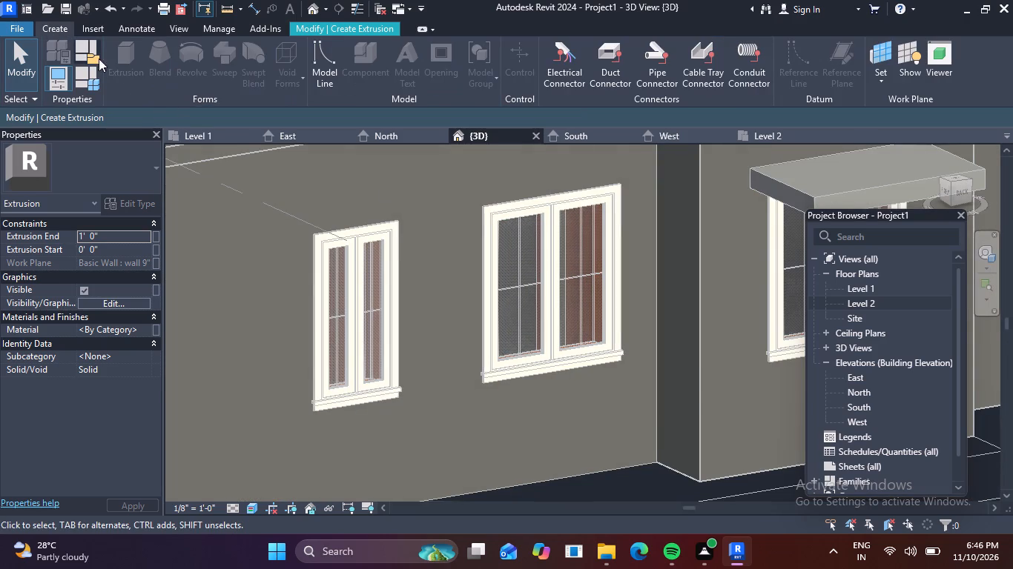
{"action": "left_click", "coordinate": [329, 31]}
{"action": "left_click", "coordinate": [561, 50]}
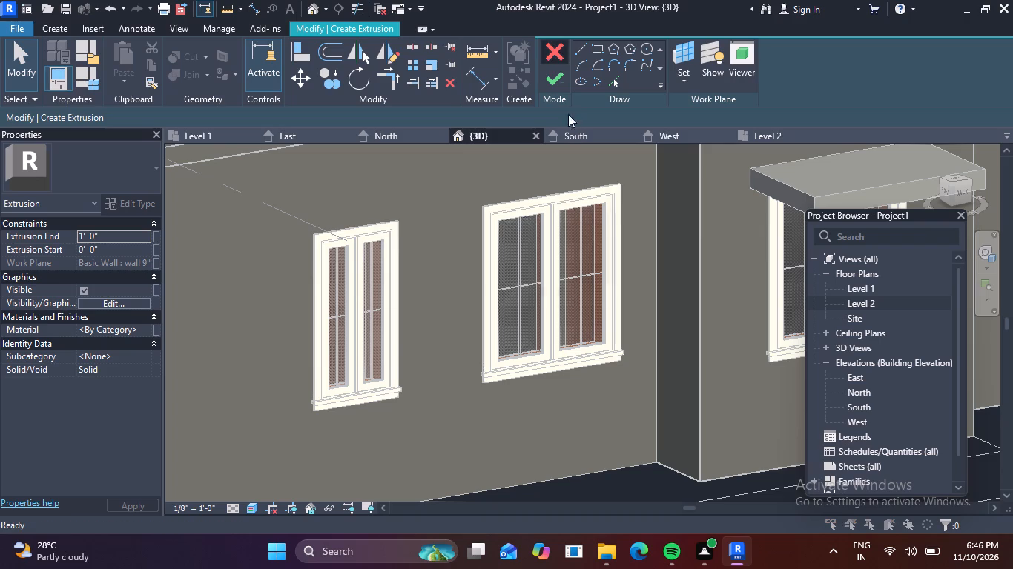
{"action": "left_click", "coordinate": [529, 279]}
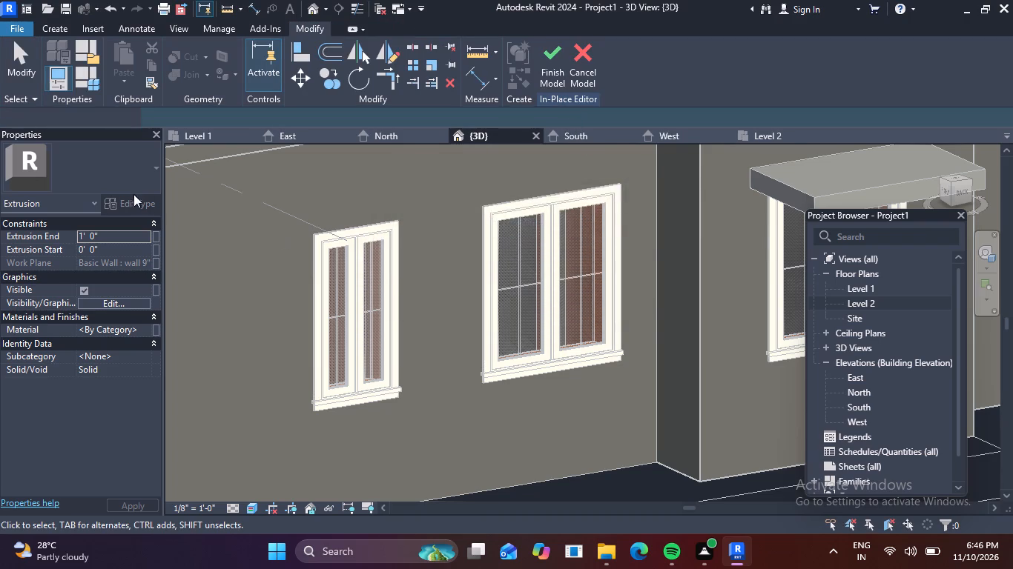
Restart the extrusion and pick the face of the wall containing the narrow and double windows as its work plane.
{"action": "scroll", "coordinate": [291, 184], "scroll_direction": "down", "scroll_amount": 2}
{"action": "scroll", "coordinate": [125, 94], "scroll_direction": "up", "scroll_amount": 1}
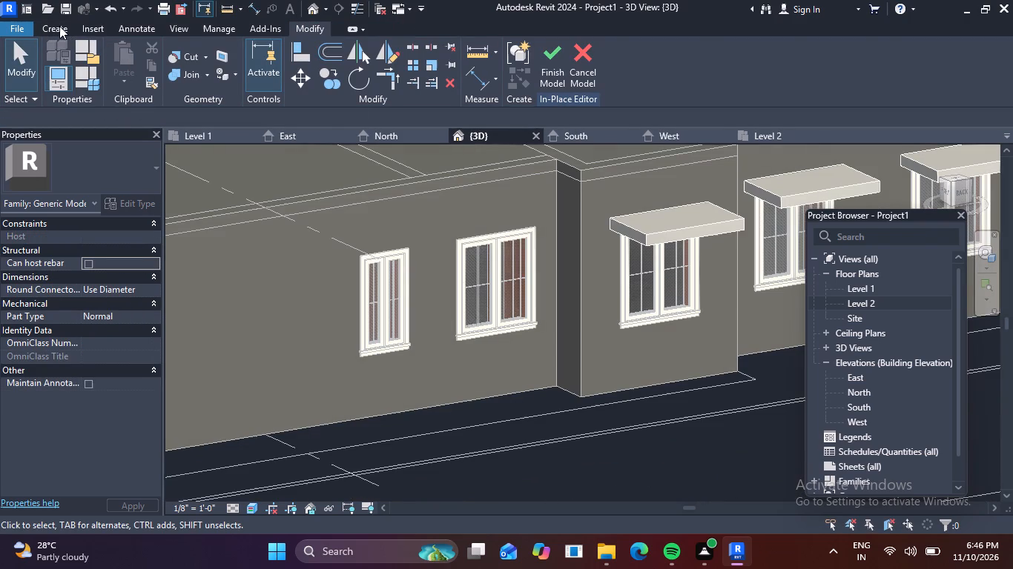
{"action": "left_click", "coordinate": [61, 27]}
{"action": "left_click", "coordinate": [142, 50]}
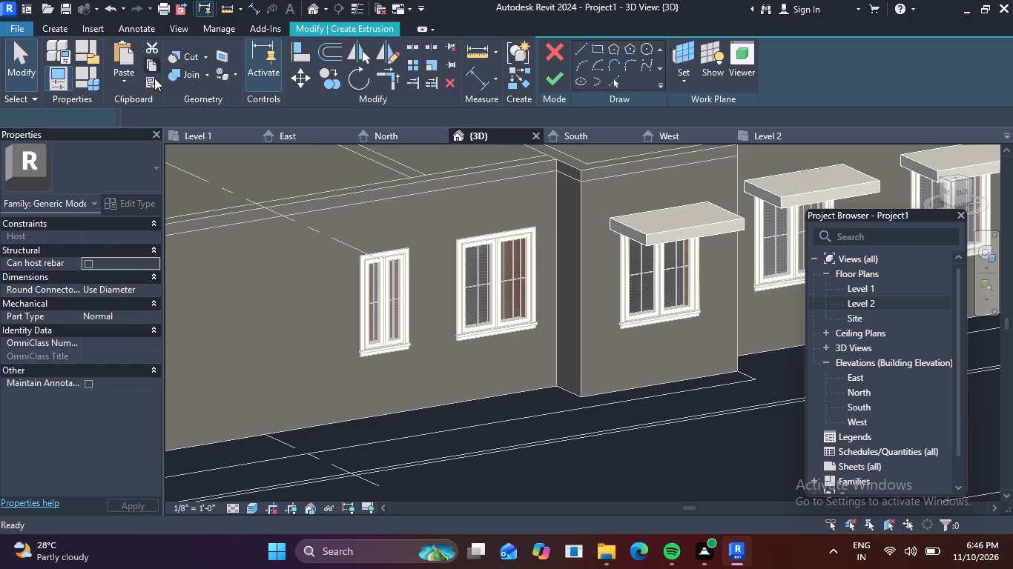
{"action": "scroll", "coordinate": [547, 222], "scroll_direction": "up", "scroll_amount": 4}
{"action": "scroll", "coordinate": [549, 202], "scroll_direction": "down", "scroll_amount": 2}
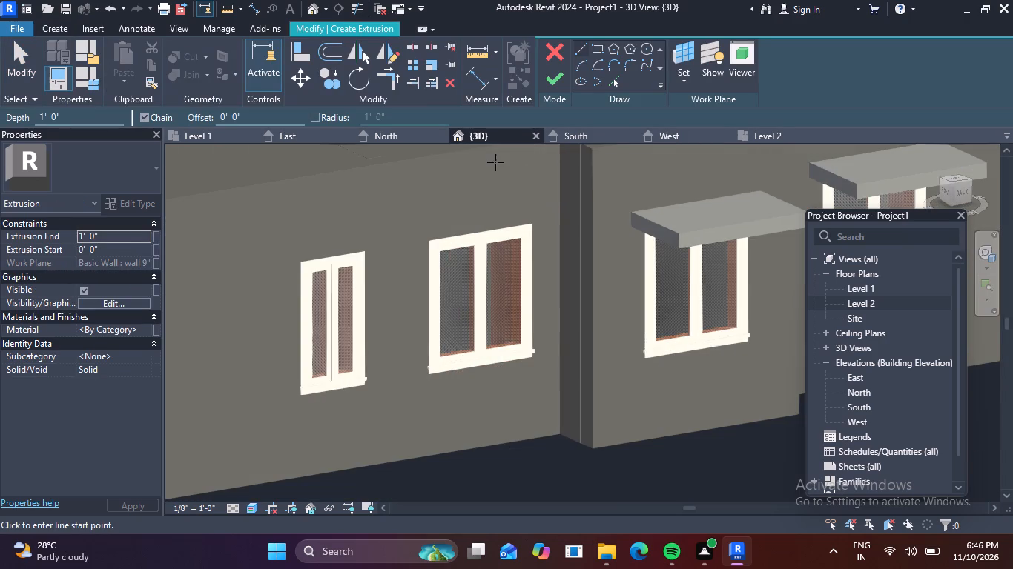
{"action": "middle_click_drag", "start_coordinate": [491, 159], "coordinate": [494, 188]}
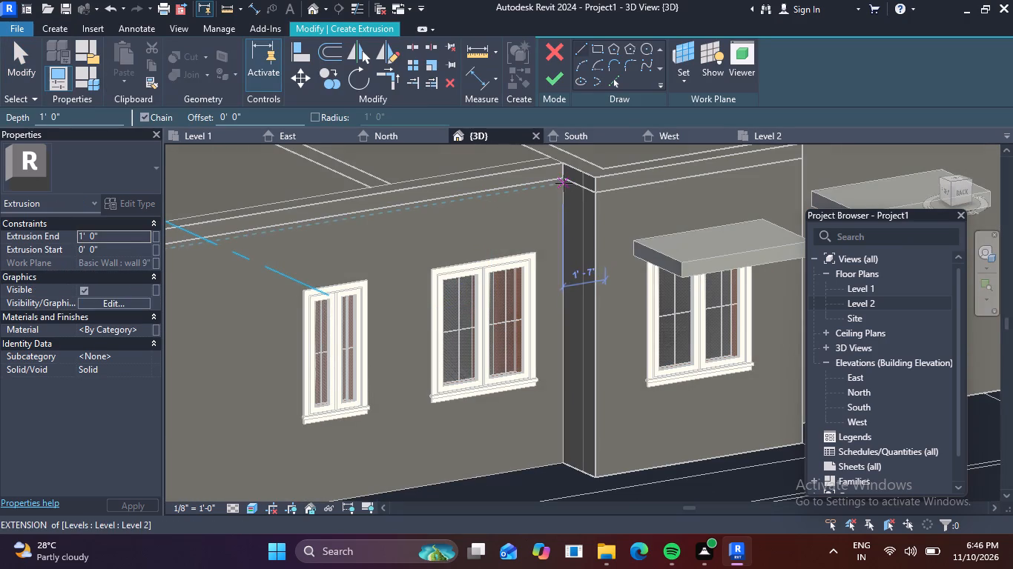
{"action": "left_click", "coordinate": [696, 50]}
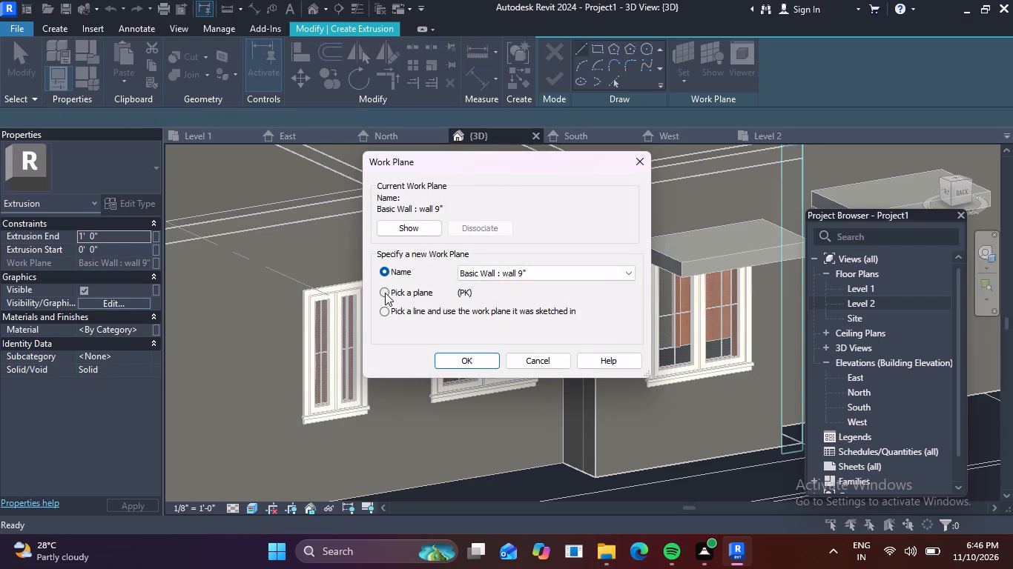
{"action": "left_click", "coordinate": [385, 293]}
{"action": "left_click", "coordinate": [483, 360]}
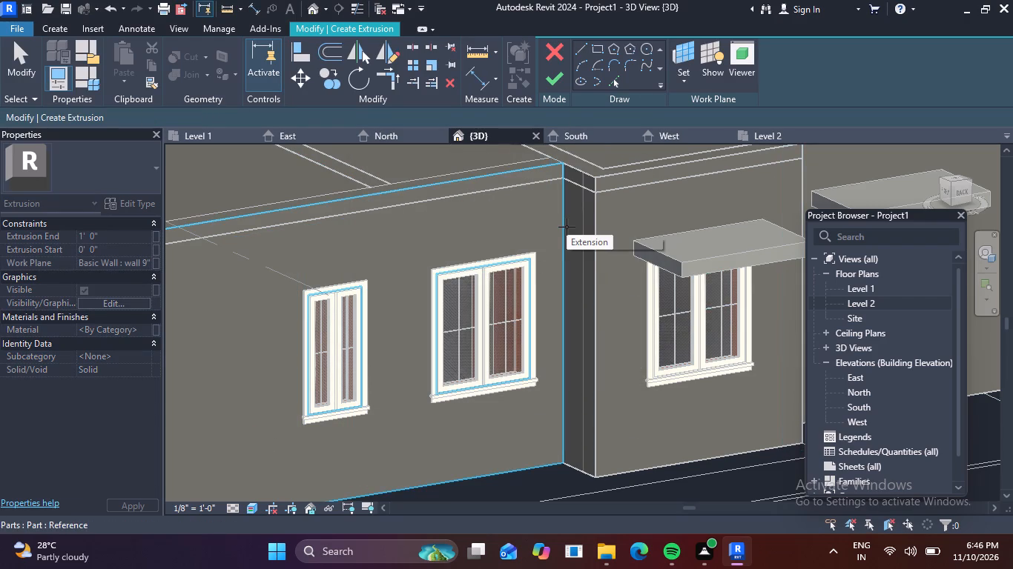
{"action": "left_click", "coordinate": [567, 227]}
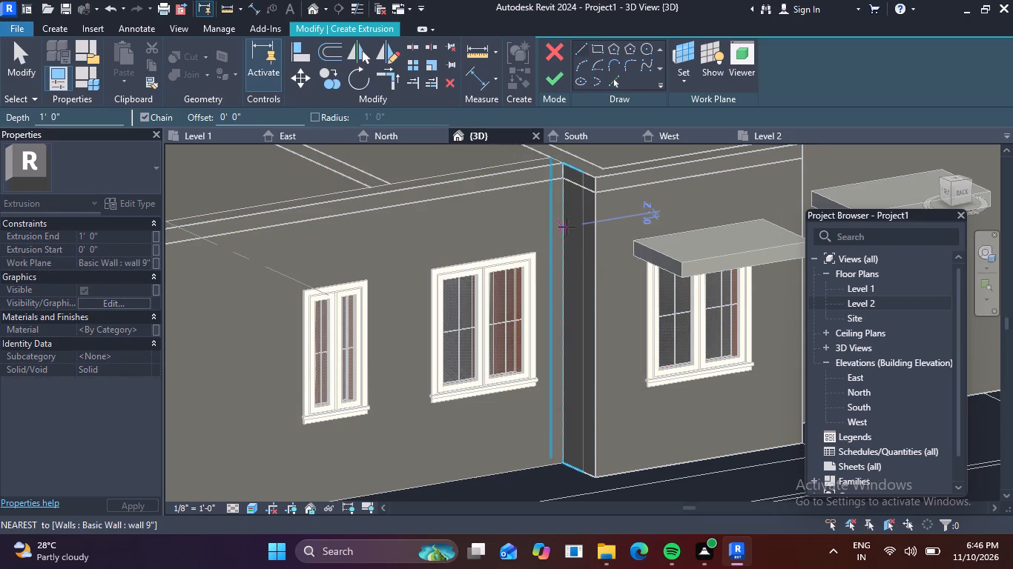
Draw a 6" outward line and a 6" upward line from the double window's top corner nearest the wall's inside corner.
{"action": "scroll", "coordinate": [528, 253], "scroll_direction": "up", "scroll_amount": 2}
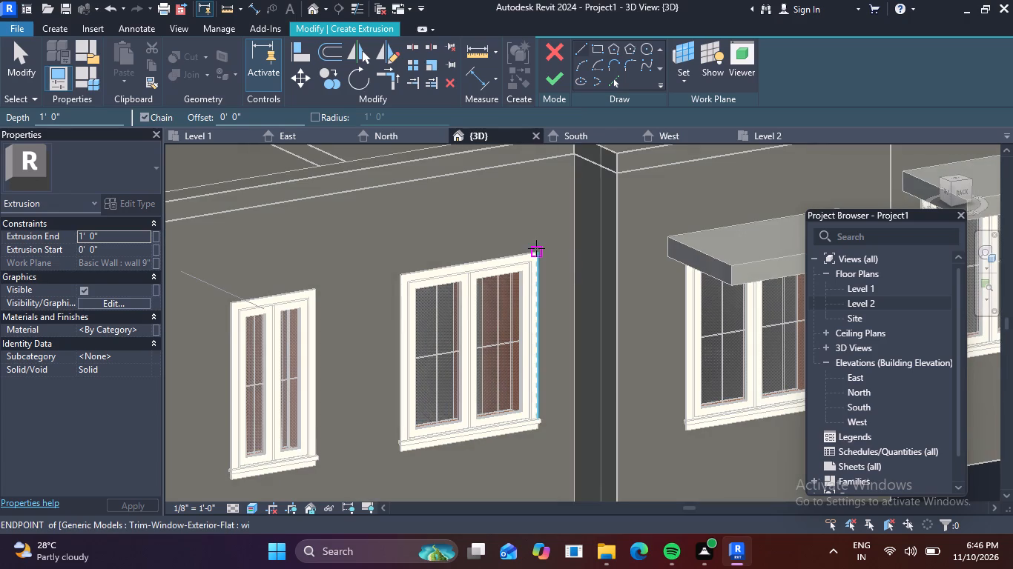
{"action": "scroll", "coordinate": [540, 253], "scroll_direction": "up", "scroll_amount": 3}
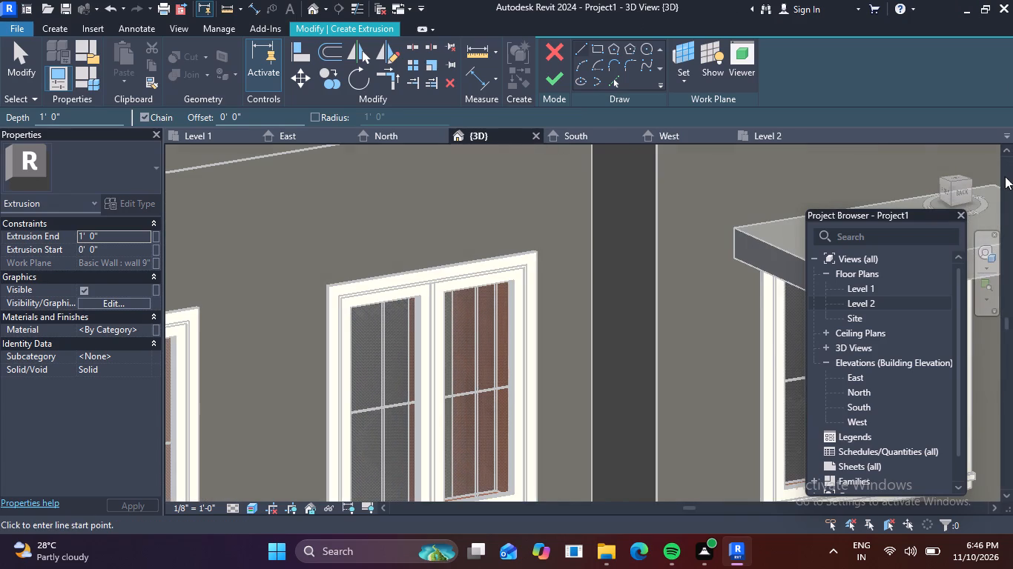
{"action": "left_click", "coordinate": [534, 250]}
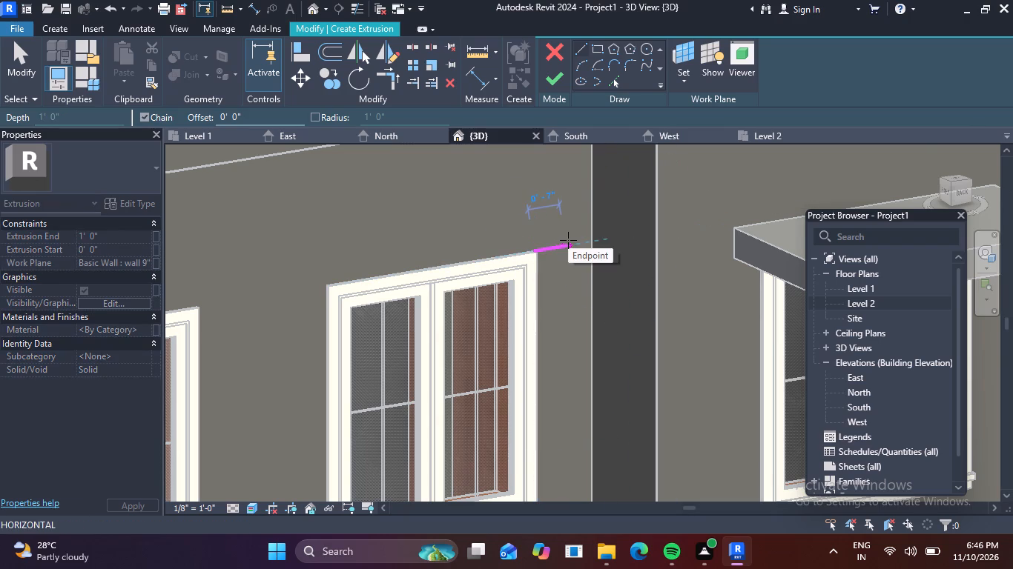
{"action": "key", "text": "6"}
{"action": "key", "text": "shift+quotedbl"}
{"action": "key", "text": "Return"}
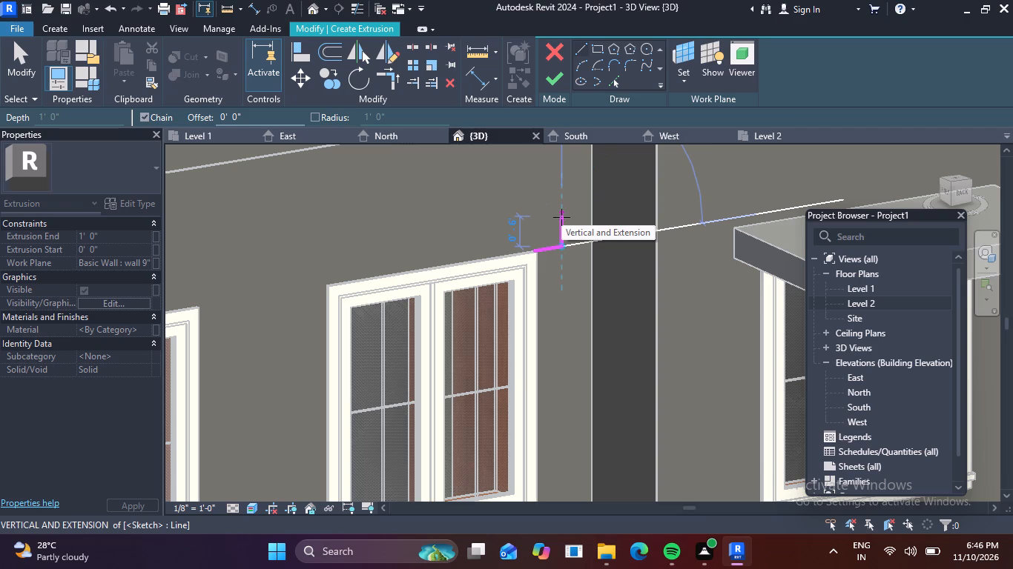
{"action": "type", "text": "6\""}
{"action": "key", "text": "Return"}
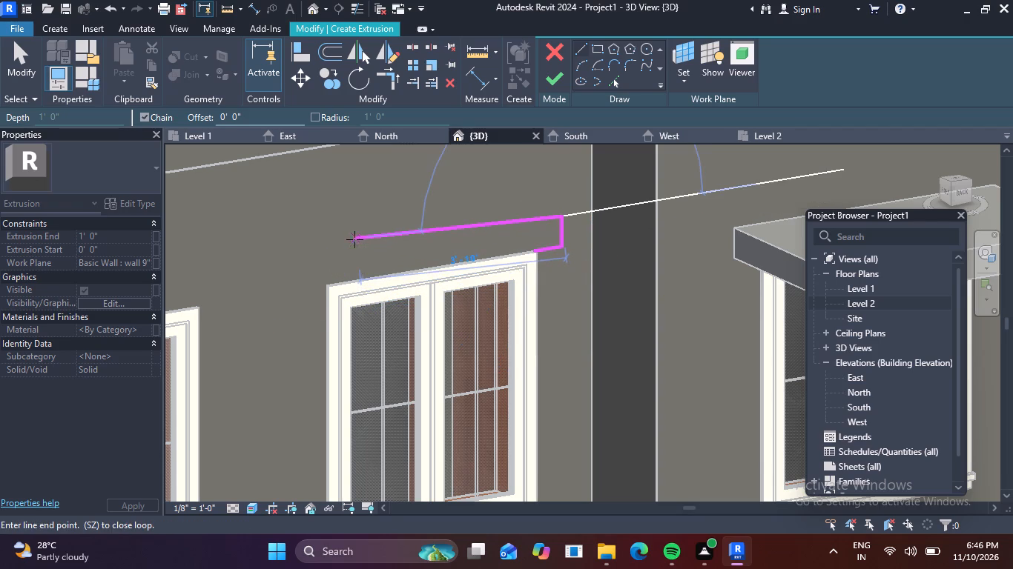
{"action": "key", "text": "Escape"}
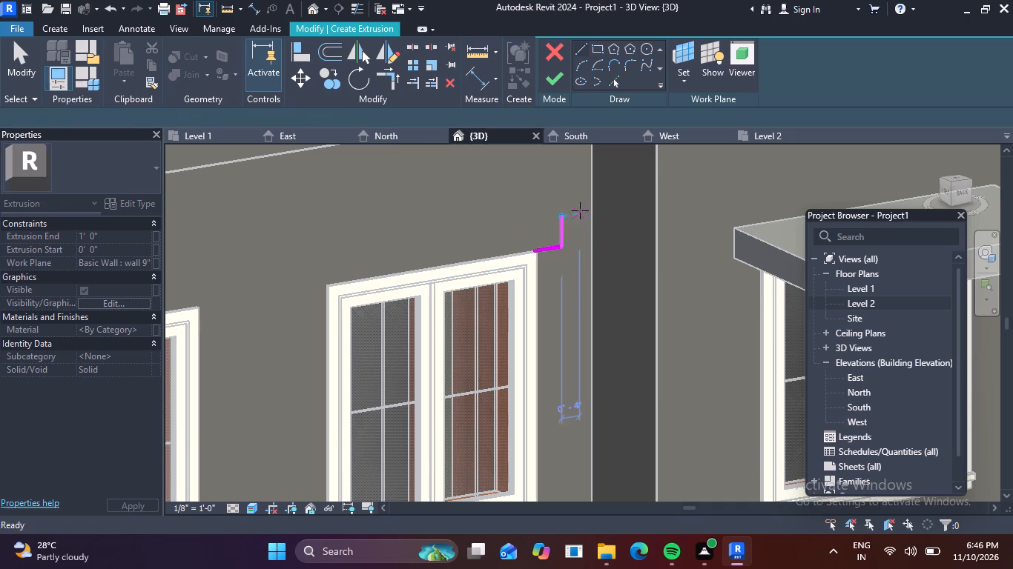
Draw a 6" outward line and a 6" upward line from the double window's opposite top corner, beside the narrow window.
{"action": "middle_click_drag", "start_coordinate": [573, 292], "coordinate": [585, 338], "text": "shift"}
{"action": "scroll", "coordinate": [587, 308], "scroll_direction": "down", "scroll_amount": 1}
{"action": "middle_click_drag", "start_coordinate": [578, 314], "coordinate": [455, 124]}
{"action": "scroll", "coordinate": [570, 311], "scroll_direction": "down", "scroll_amount": 1}
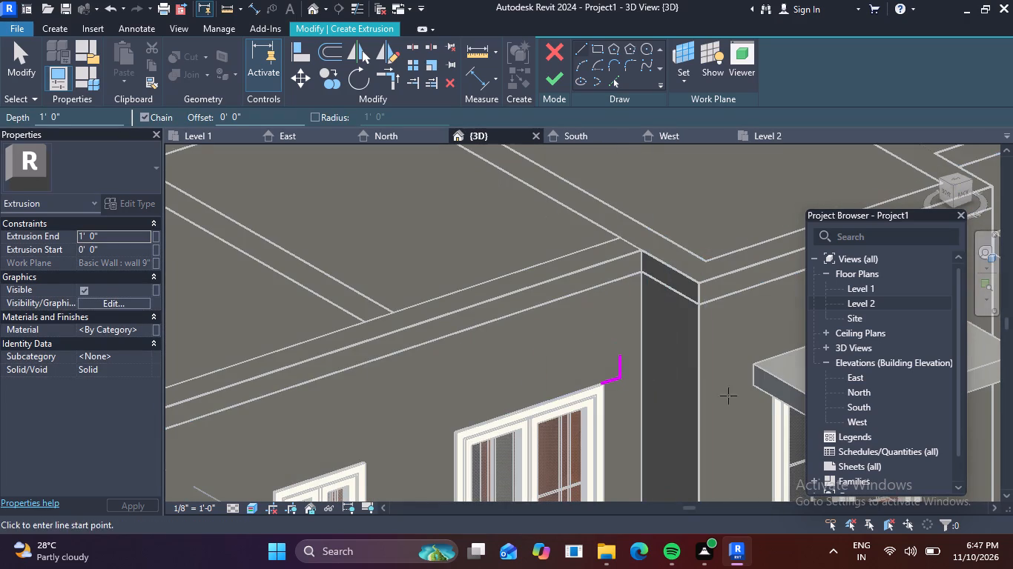
{"action": "middle_click_drag", "start_coordinate": [664, 347], "coordinate": [647, 316], "text": "shift"}
{"action": "middle_click_drag", "start_coordinate": [540, 273], "coordinate": [740, 395]}
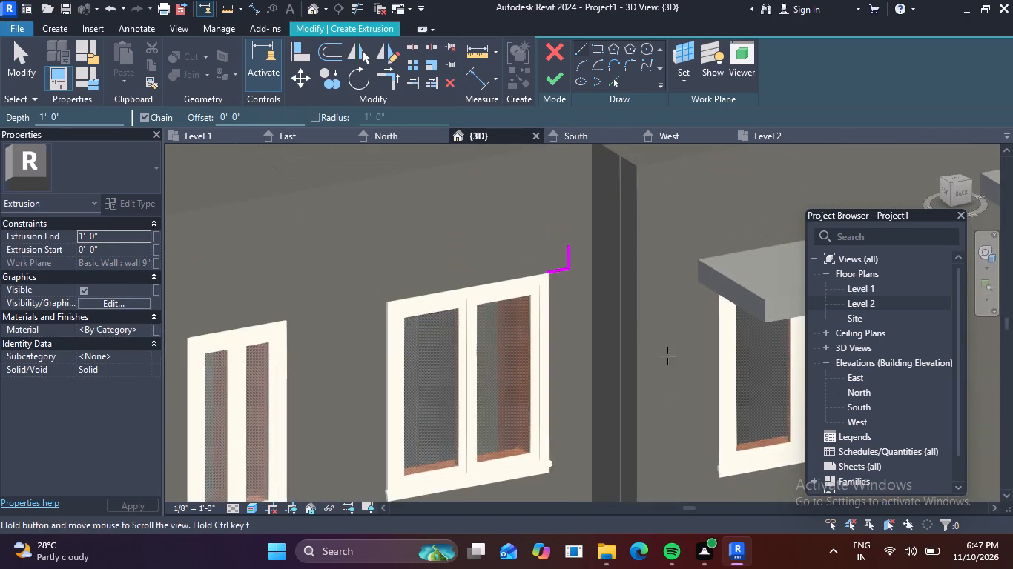
{"action": "middle_click_drag", "start_coordinate": [608, 320], "coordinate": [585, 330], "text": "shift"}
{"action": "middle_click_drag", "start_coordinate": [443, 302], "coordinate": [625, 325]}
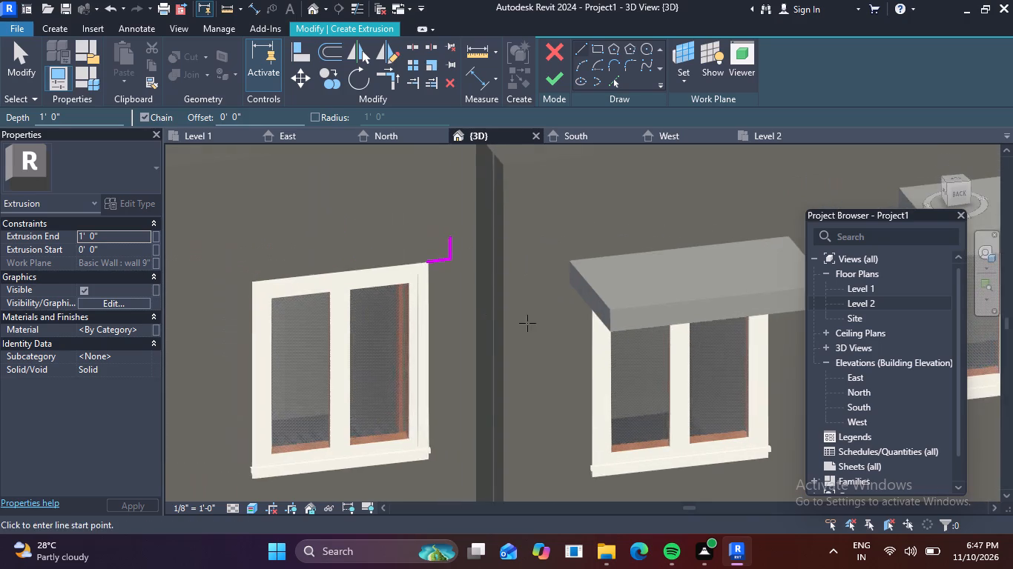
{"action": "scroll", "coordinate": [452, 286], "scroll_direction": "up", "scroll_amount": 2}
{"action": "middle_click_drag", "start_coordinate": [507, 279], "coordinate": [598, 282]}
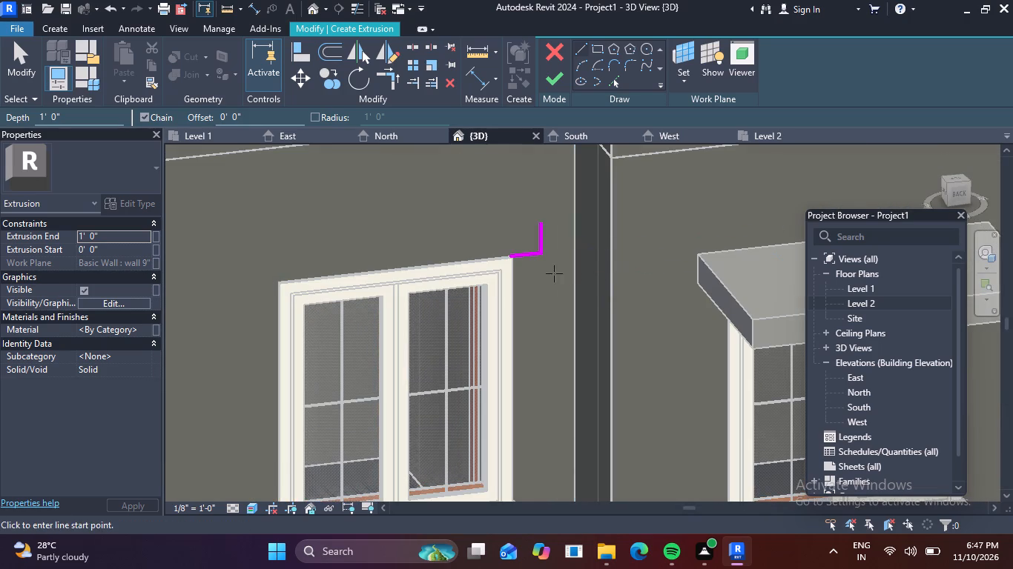
{"action": "key", "text": "l"}
{"action": "key", "text": "space"}
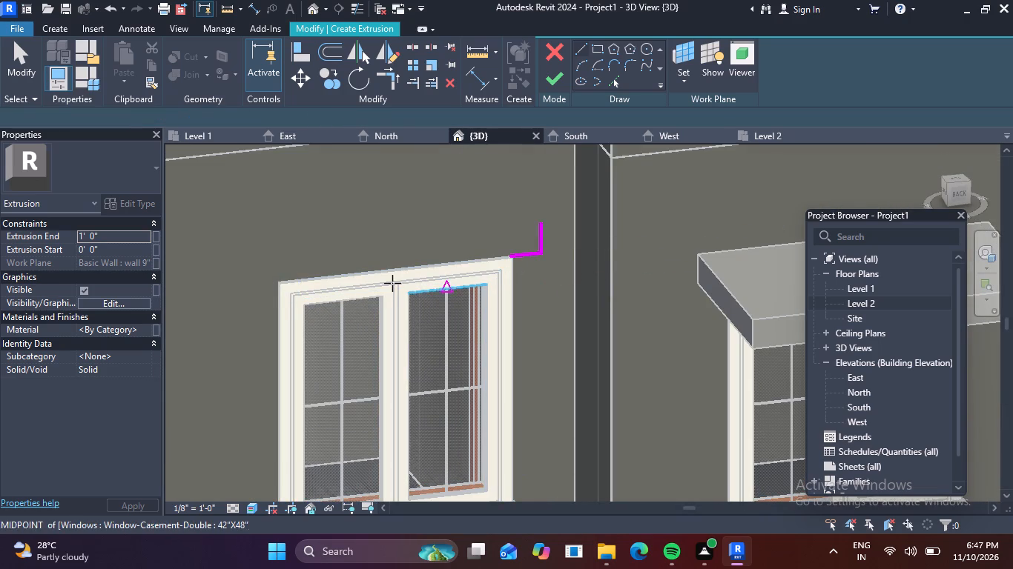
{"action": "left_click", "coordinate": [276, 285]}
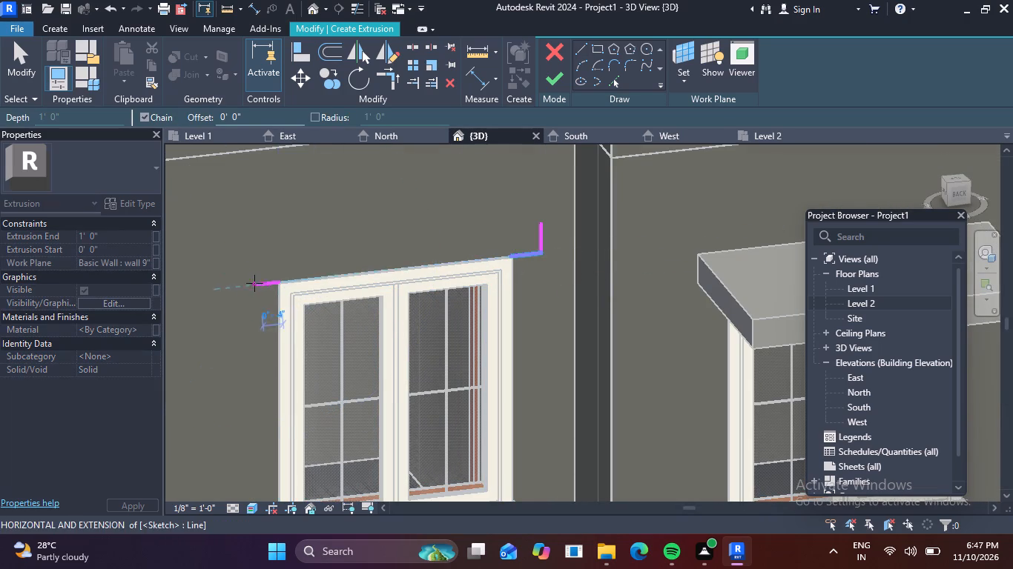
{"action": "type", "text": "6\""}
{"action": "key", "text": "Return"}
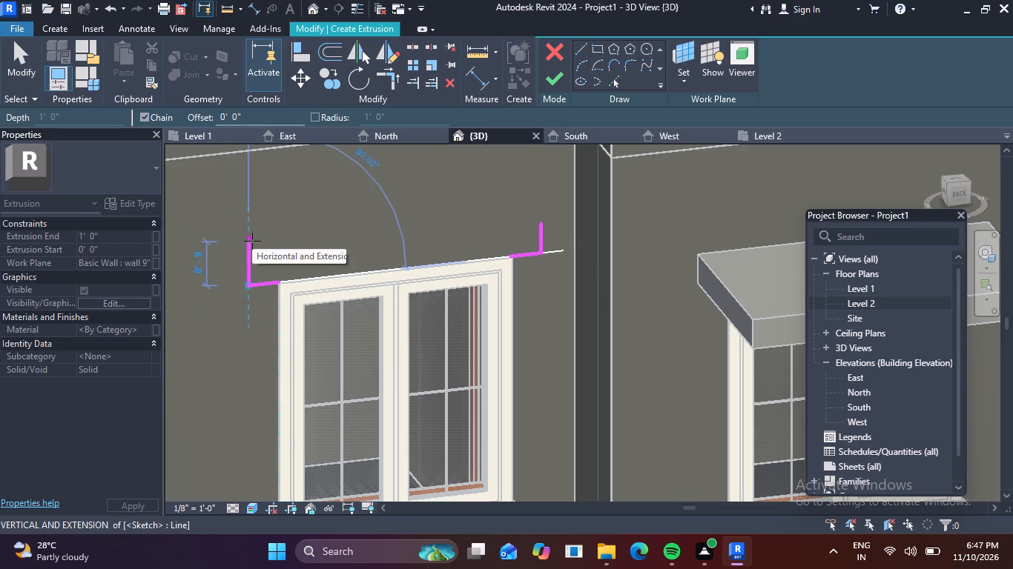
{"action": "key", "text": "6"}
{"action": "key", "text": "shift+quotedbl"}
{"action": "key", "text": "Return"}
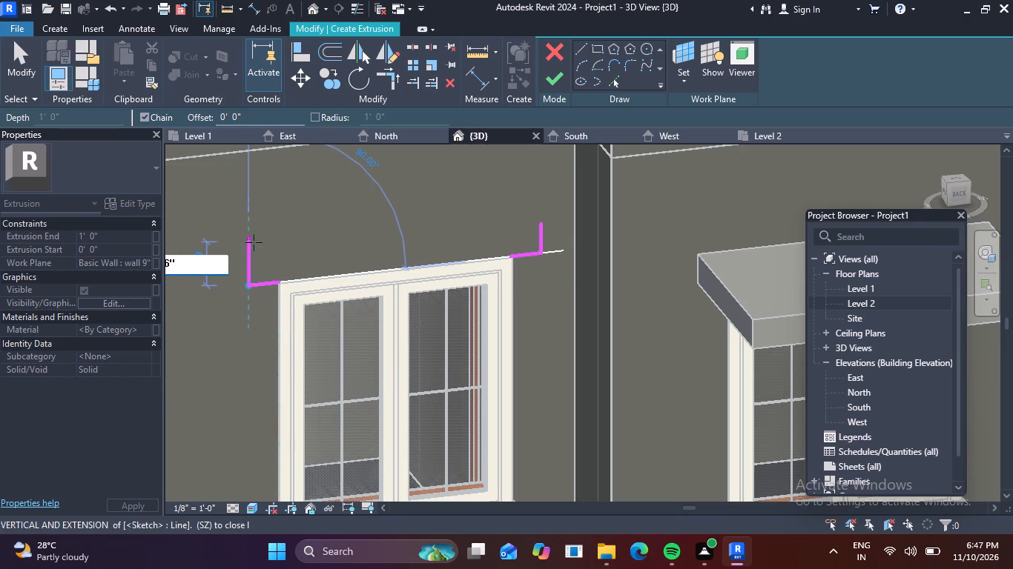
Close the double window's slab profile with a line across its top and another along the window's top edge.
{"action": "left_click", "coordinate": [540, 224]}
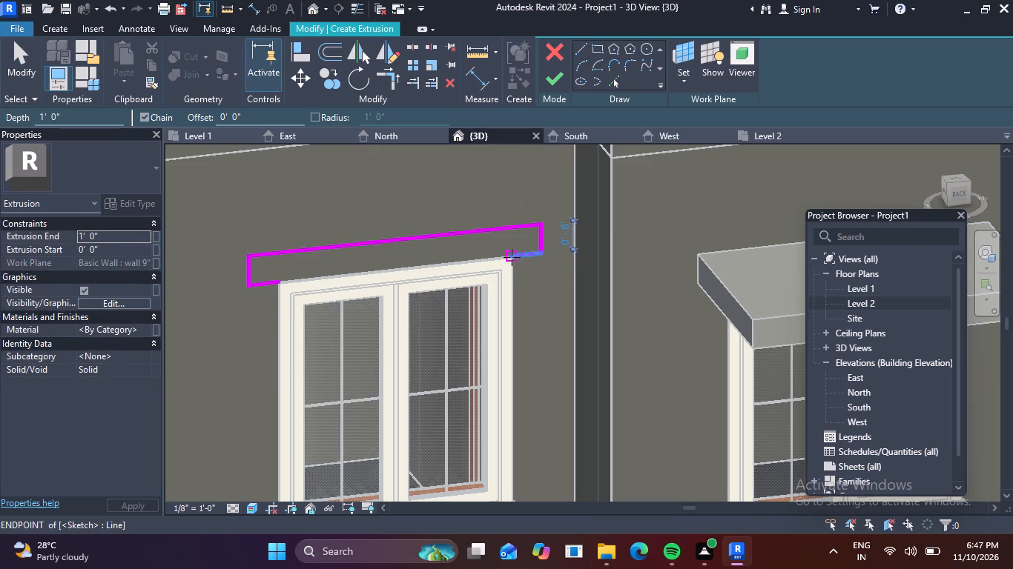
{"action": "left_click", "coordinate": [512, 256]}
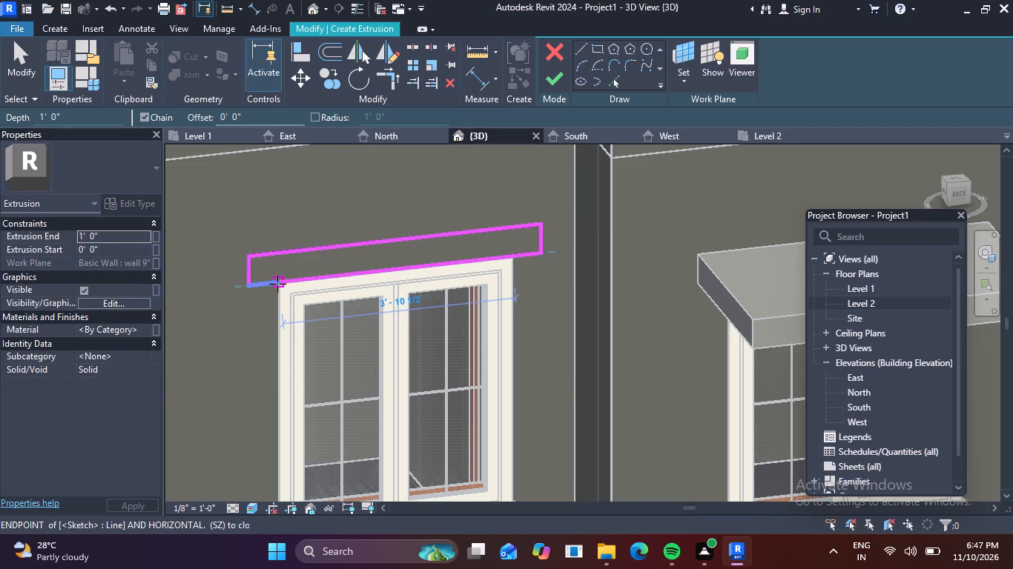
{"action": "left_click", "coordinate": [277, 284]}
Draw a 6" outward line and a 6" upward line from the narrow window's top corner nearest the double window.
{"action": "scroll", "coordinate": [420, 287], "scroll_direction": "down", "scroll_amount": 5}
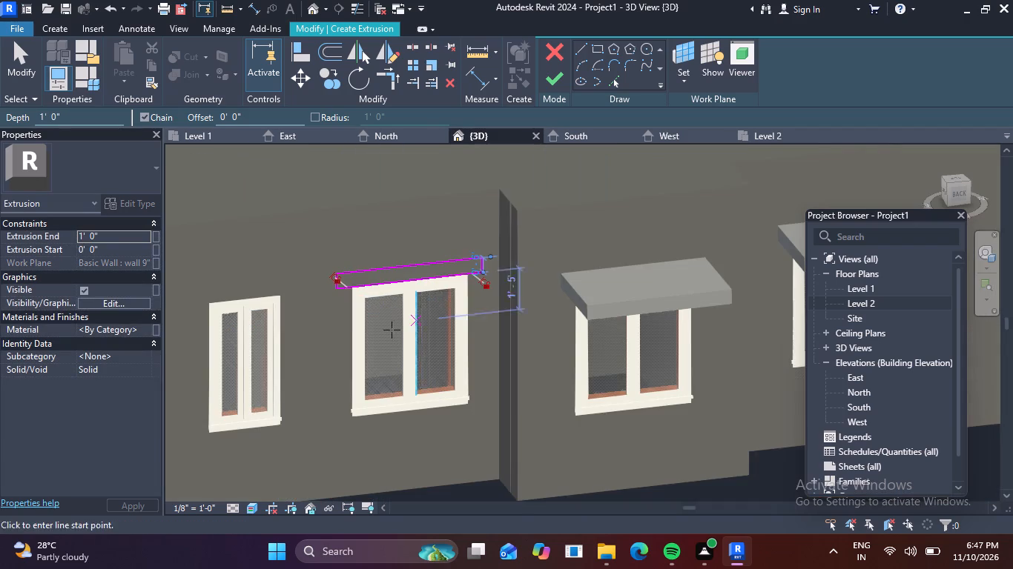
{"action": "middle_click_drag", "start_coordinate": [360, 329], "coordinate": [512, 296]}
{"action": "scroll", "coordinate": [403, 262], "scroll_direction": "up", "scroll_amount": 4}
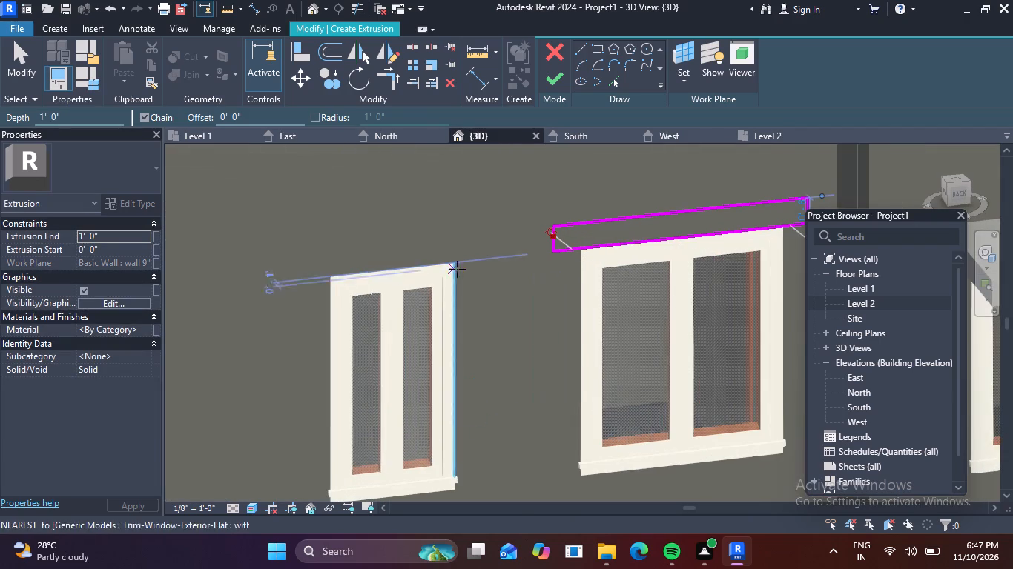
{"action": "left_click", "coordinate": [450, 264]}
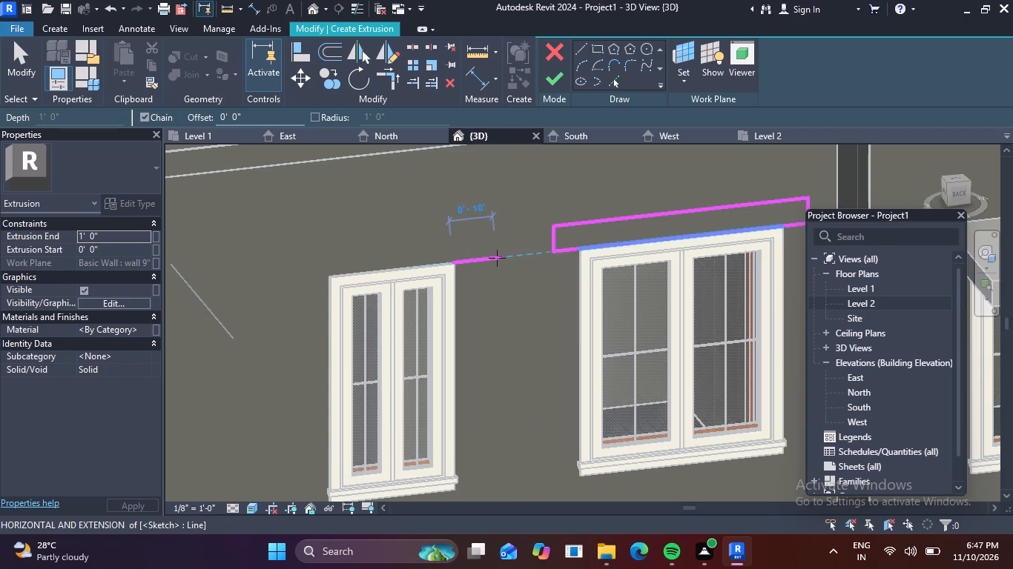
{"action": "type", "text": "6\""}
{"action": "key", "text": "Return"}
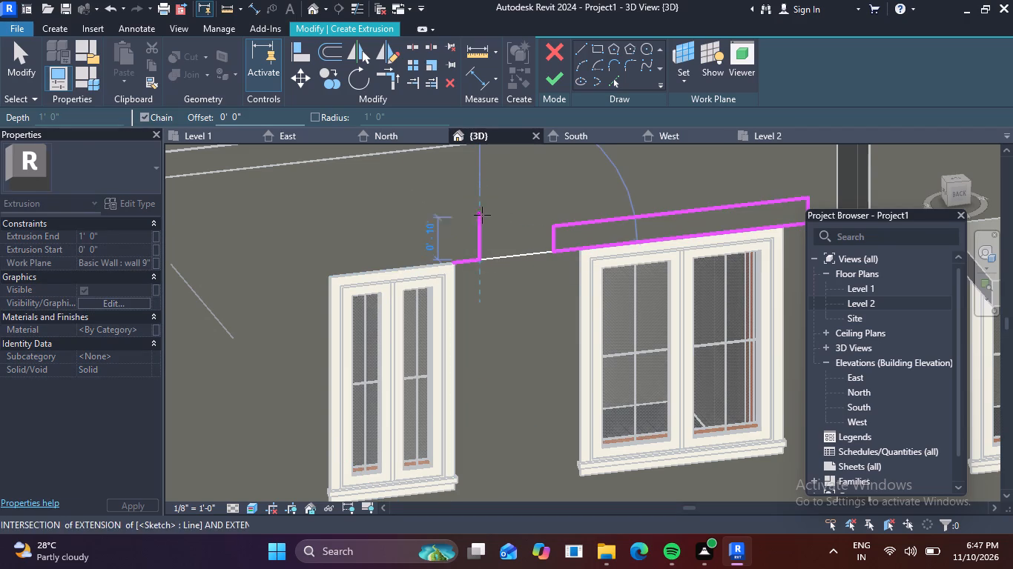
{"action": "type", "text": "6\""}
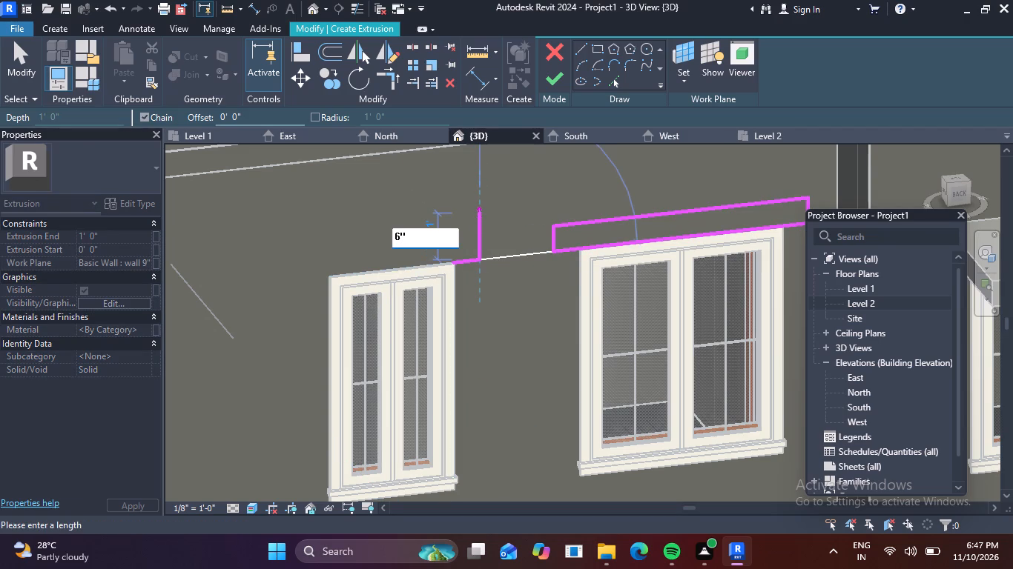
{"action": "key", "text": "Return"}
{"action": "key", "text": "Escape"}
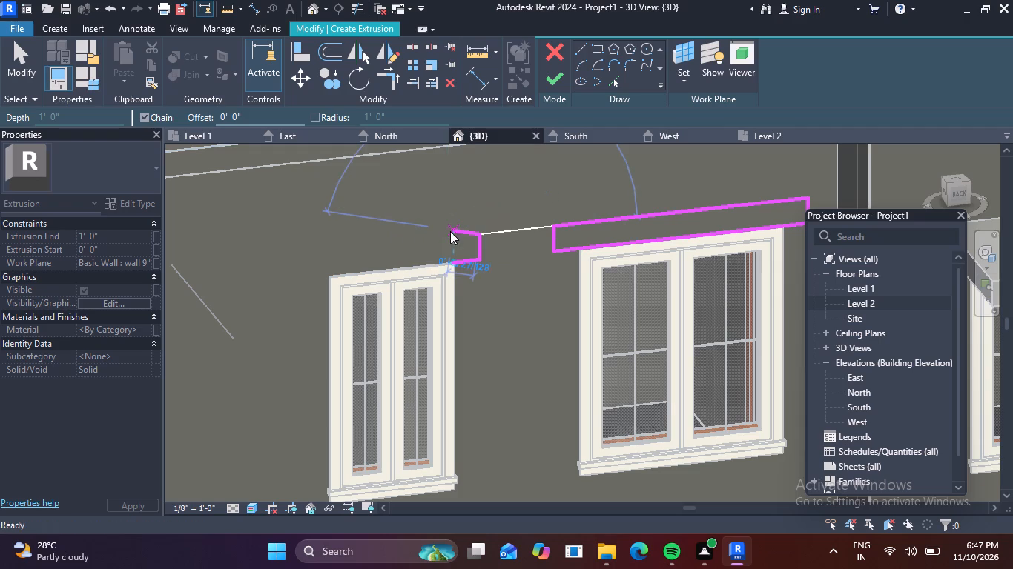
Draw a 6" outward line and a 6" upward line from the narrow window's opposite top corner.
{"action": "left_click", "coordinate": [333, 276]}
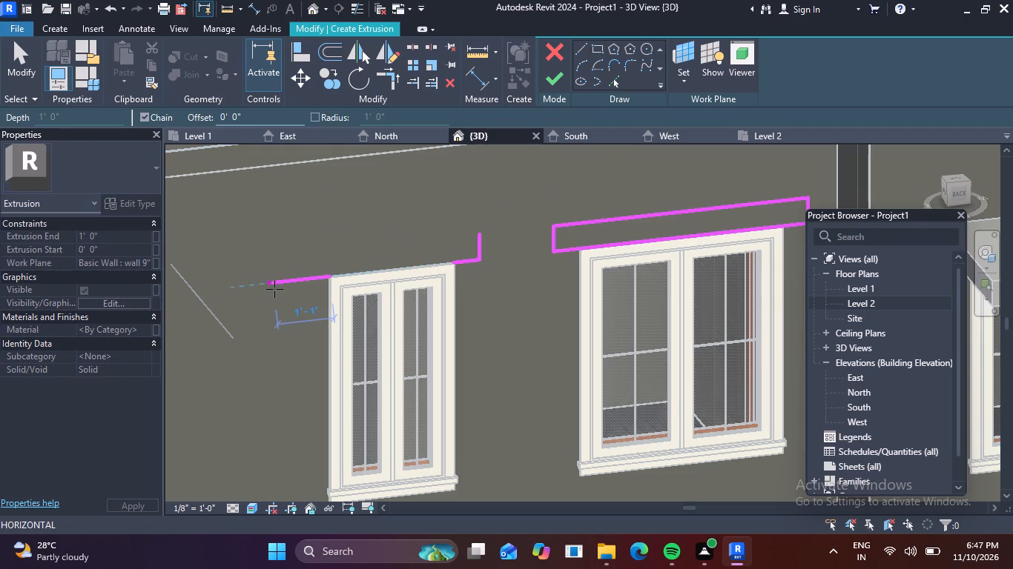
{"action": "type", "text": "6\""}
{"action": "key", "text": "Return"}
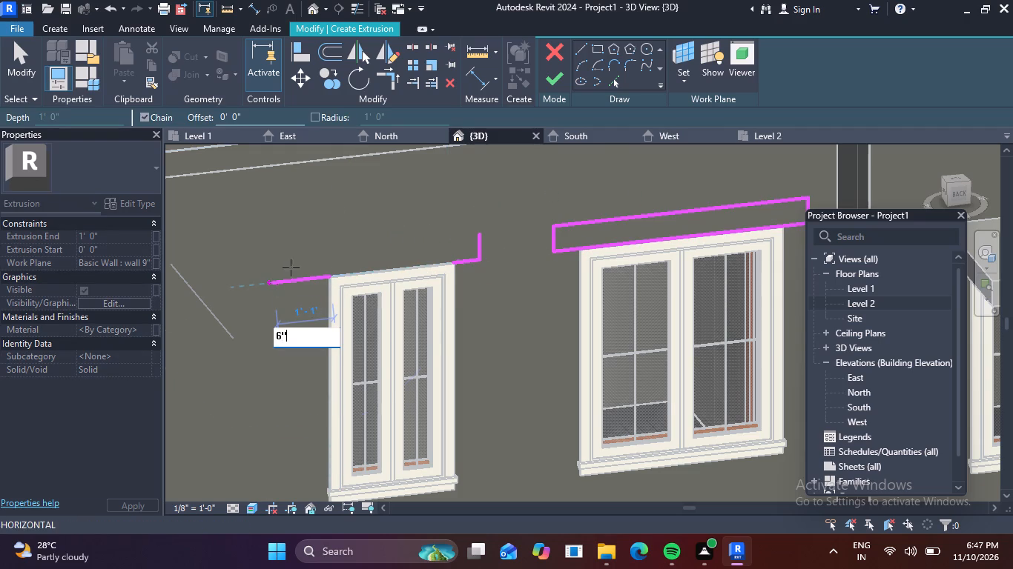
{"action": "key", "text": "6"}
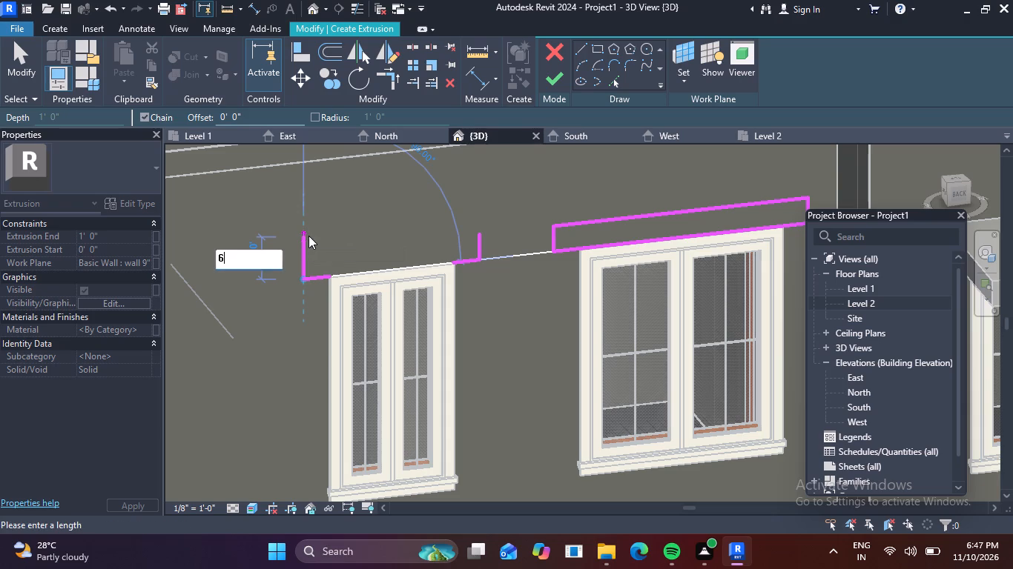
{"action": "key", "text": "shift+quotedbl"}
{"action": "key", "text": "Return"}
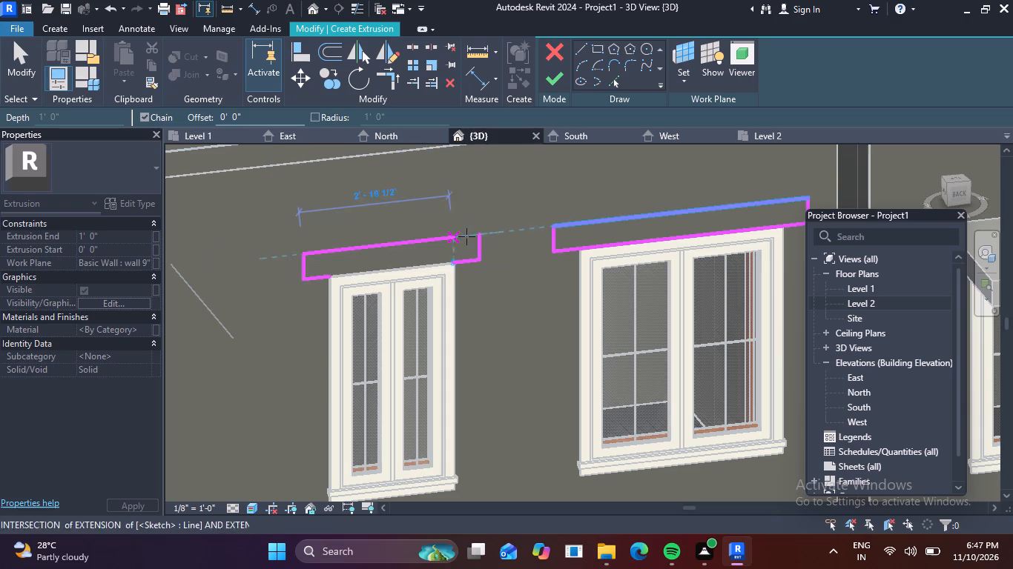
Close the narrow window's slab profile with a line across its top and another along the window's top edge.
{"action": "left_click", "coordinate": [477, 234]}
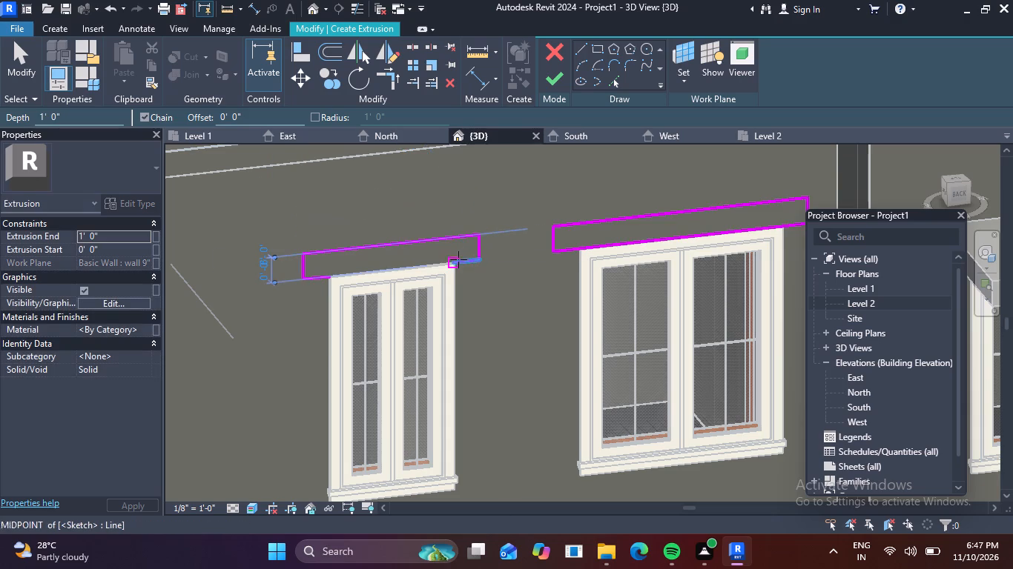
{"action": "left_click", "coordinate": [455, 264]}
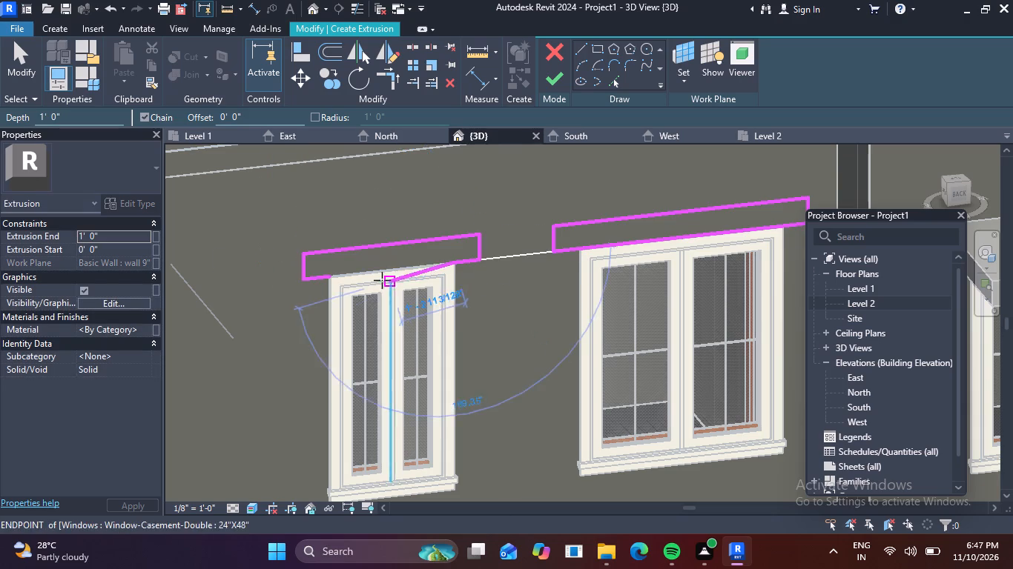
{"action": "left_click", "coordinate": [331, 279]}
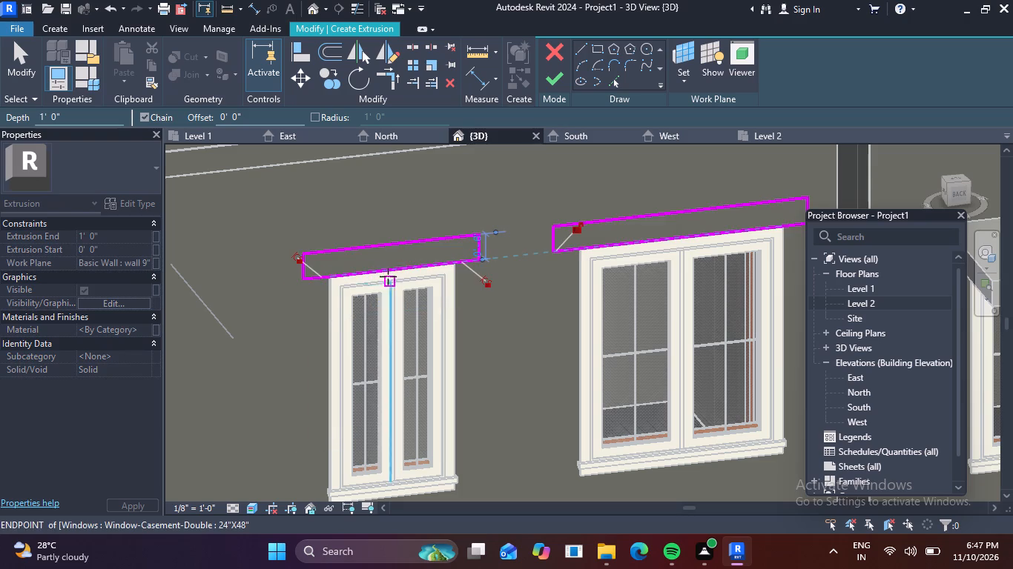
Finish the extrusion sketch and set the extrusion end of the two new window slabs to 3'.
{"action": "scroll", "coordinate": [400, 279], "scroll_direction": "down", "scroll_amount": 4}
{"action": "scroll", "coordinate": [489, 284], "scroll_direction": "down", "scroll_amount": 5}
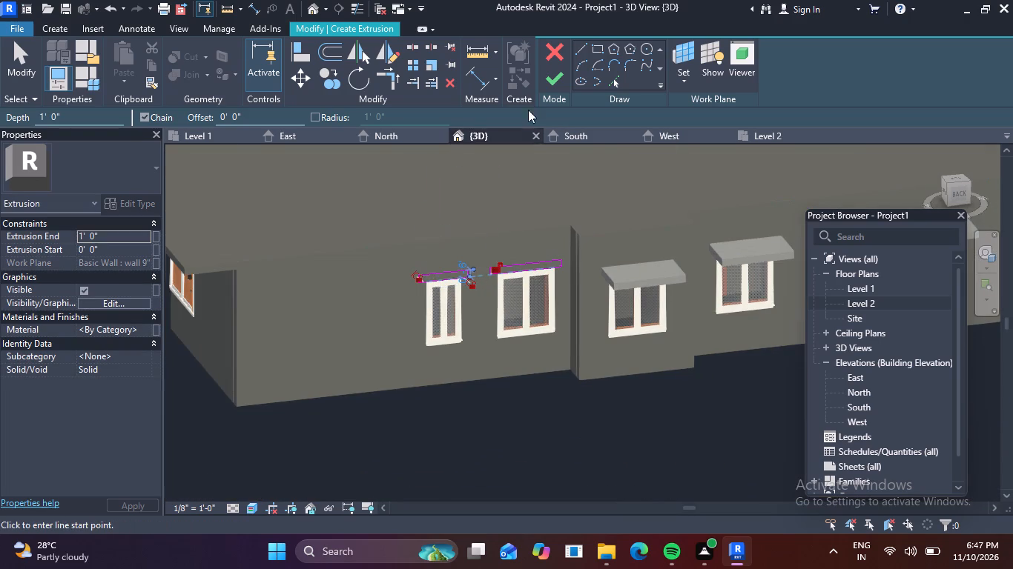
{"action": "left_click", "coordinate": [547, 76]}
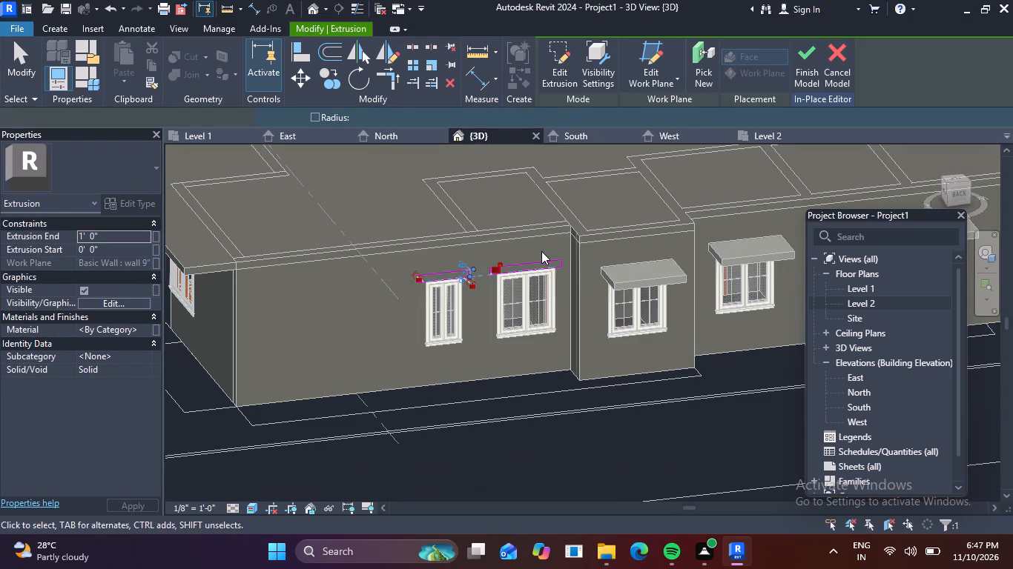
{"action": "scroll", "coordinate": [523, 265], "scroll_direction": "up", "scroll_amount": 1}
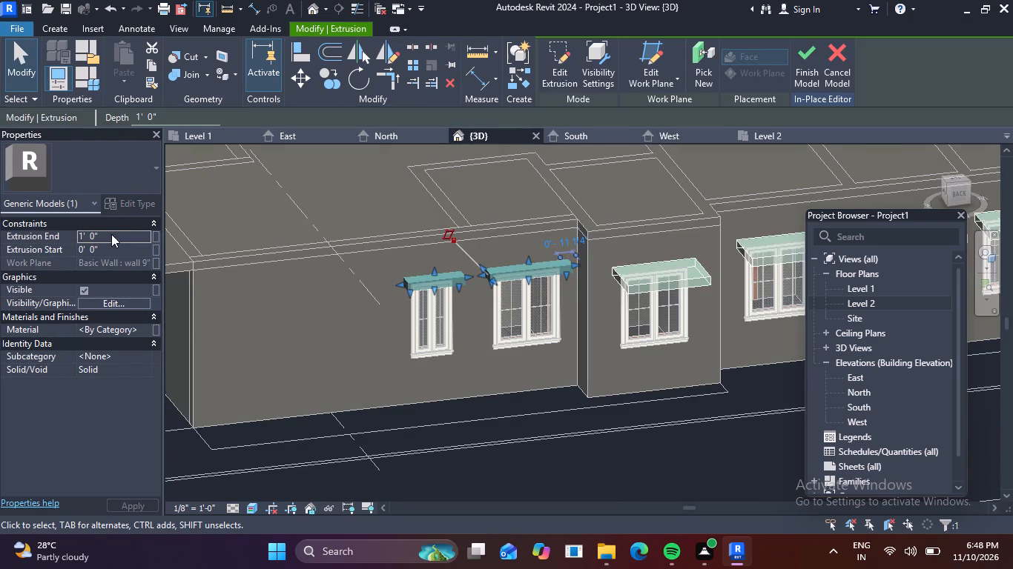
{"action": "left_click", "coordinate": [113, 230]}
{"action": "key", "text": "BackSpace"}
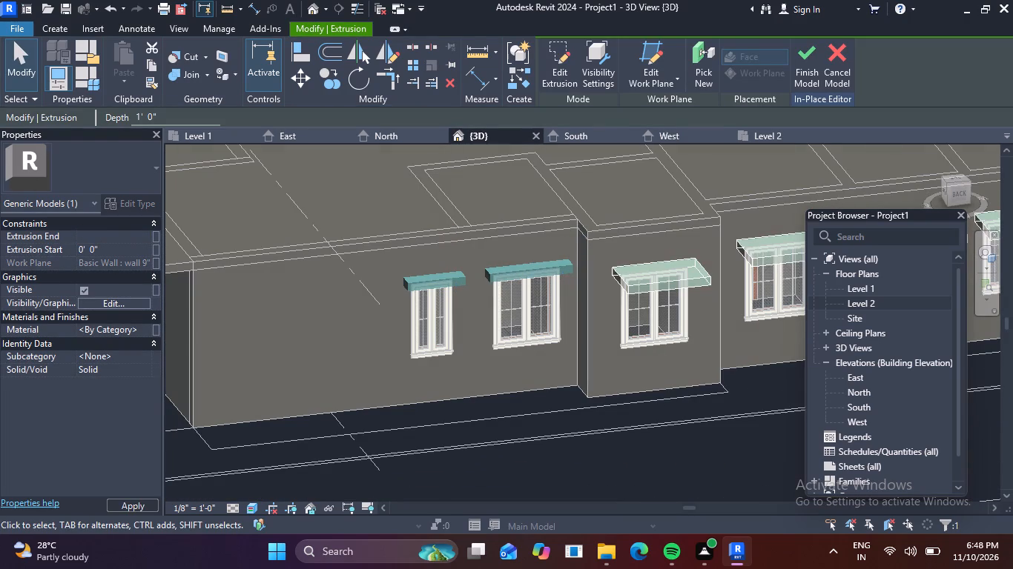
{"action": "type", "text": "3'"}
{"action": "key", "text": "Return"}
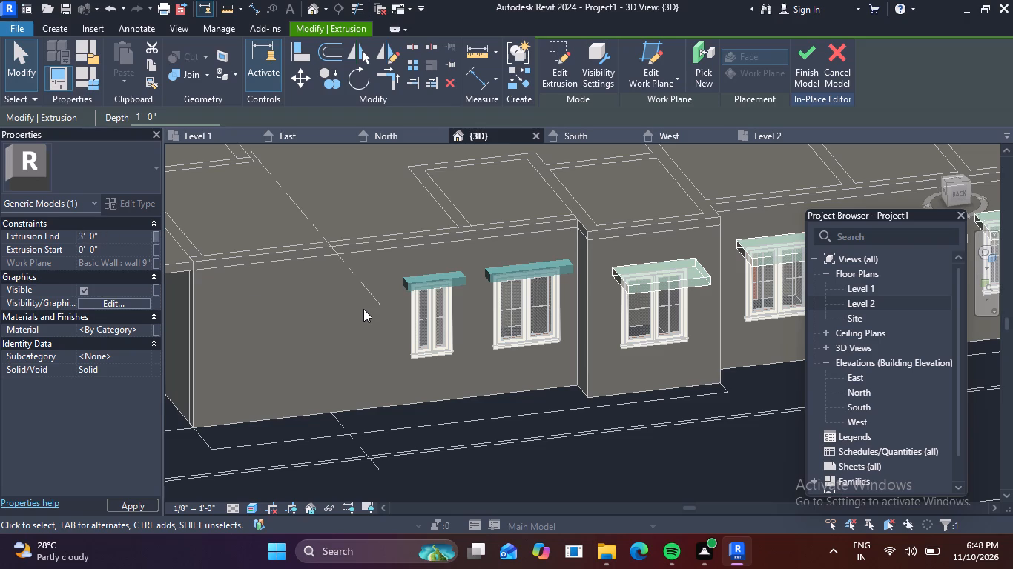
{"action": "scroll", "coordinate": [370, 313], "scroll_direction": "down", "scroll_amount": 3}
{"action": "middle_click_drag", "start_coordinate": [368, 325], "coordinate": [434, 345]}
{"action": "key", "text": "Escape"}
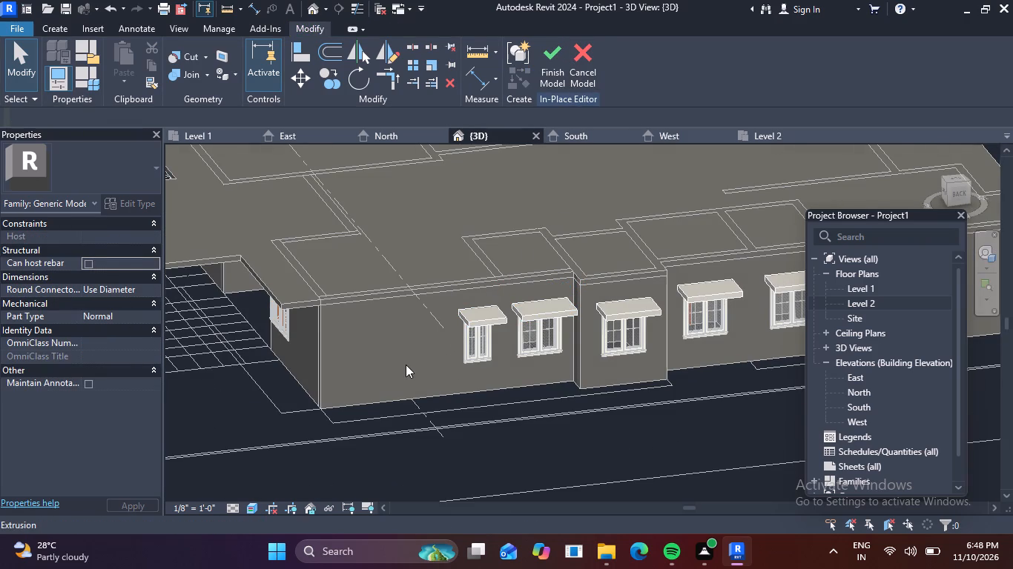
Examine the window slabs and roof overhangs from all sides of the house.
{"action": "middle_click_drag", "start_coordinate": [409, 359], "coordinate": [482, 322], "text": "shift"}
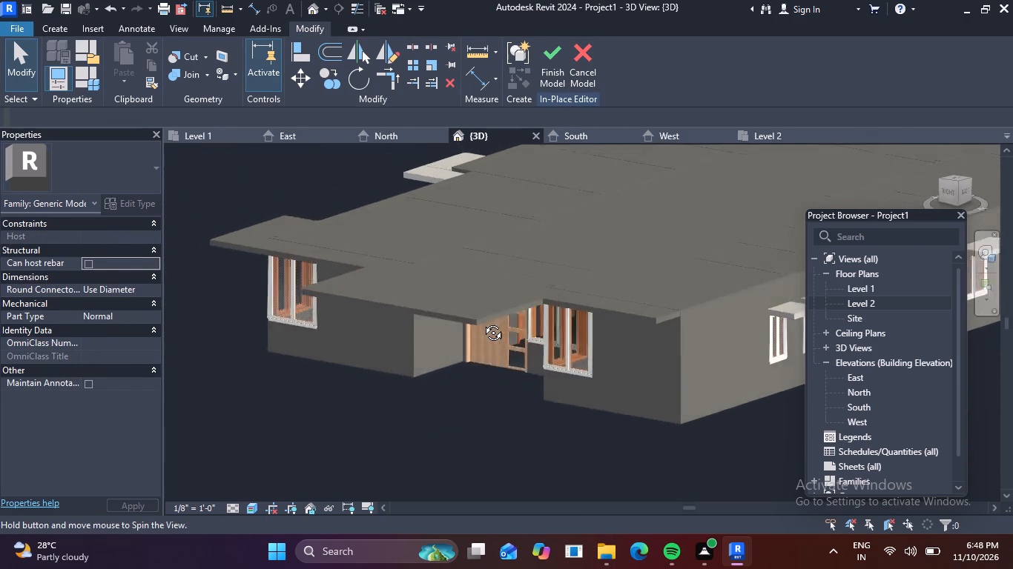
{"action": "middle_click_drag", "start_coordinate": [482, 322], "coordinate": [491, 303], "text": "shift"}
{"action": "middle_click_drag", "start_coordinate": [438, 294], "coordinate": [498, 318], "text": "shift"}
{"action": "middle_click_drag", "start_coordinate": [507, 305], "coordinate": [268, 299]}
{"action": "middle_click_drag", "start_coordinate": [300, 299], "coordinate": [340, 310], "text": "shift"}
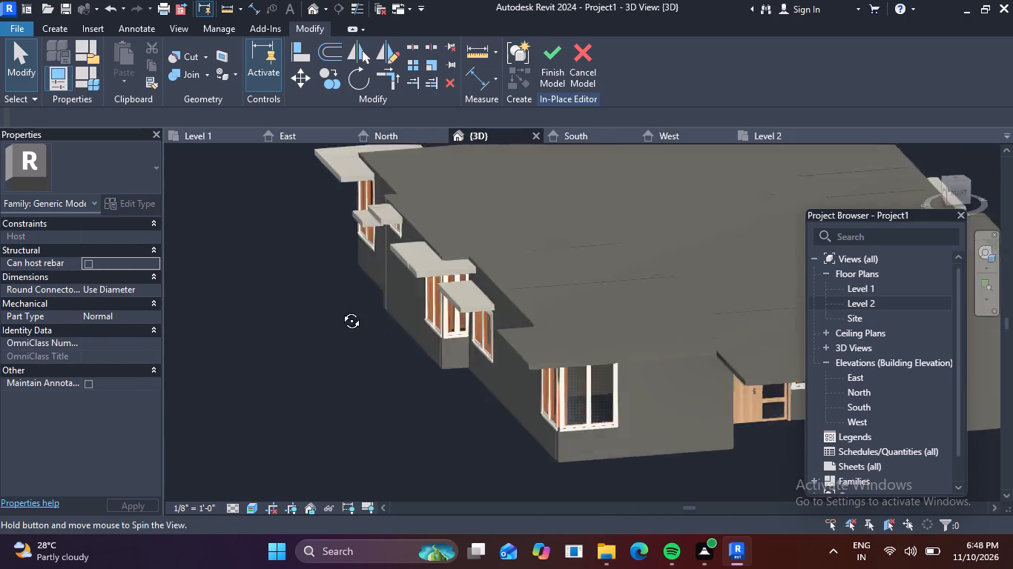
{"action": "middle_click_drag", "start_coordinate": [340, 310], "coordinate": [385, 304], "text": "shift"}
{"action": "middle_click_drag", "start_coordinate": [495, 270], "coordinate": [274, 253]}
{"action": "scroll", "coordinate": [274, 253], "scroll_direction": "up", "scroll_amount": 1}
{"action": "scroll", "coordinate": [288, 247], "scroll_direction": "down", "scroll_amount": 3}
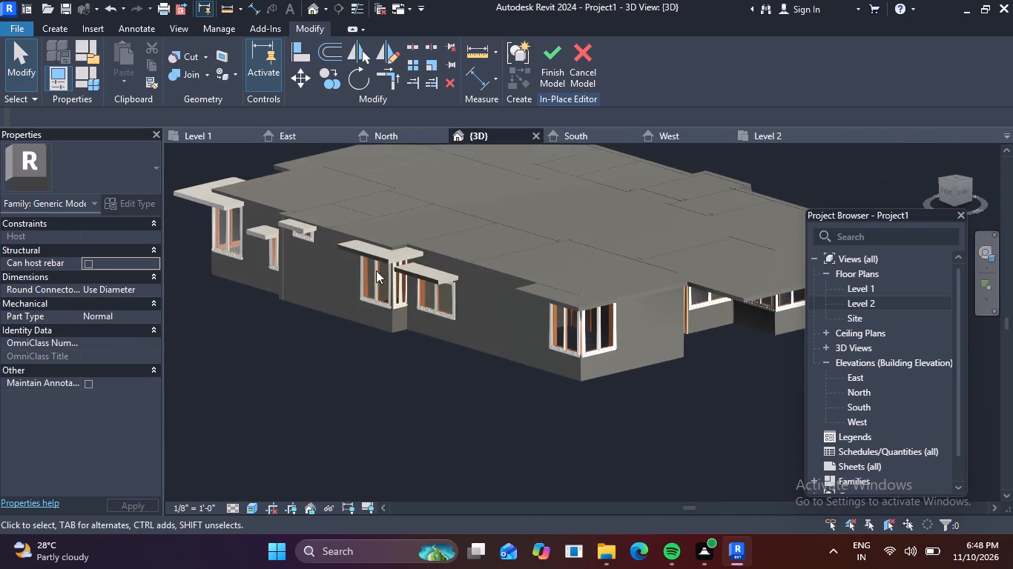
{"action": "middle_click_drag", "start_coordinate": [456, 294], "coordinate": [482, 286]}
{"action": "middle_click_drag", "start_coordinate": [480, 290], "coordinate": [501, 246], "text": "shift"}
{"action": "middle_click_drag", "start_coordinate": [501, 246], "coordinate": [414, 347]}
{"action": "middle_click_drag", "start_coordinate": [448, 317], "coordinate": [429, 341], "text": "shift"}
{"action": "middle_click_drag", "start_coordinate": [470, 319], "coordinate": [536, 346]}
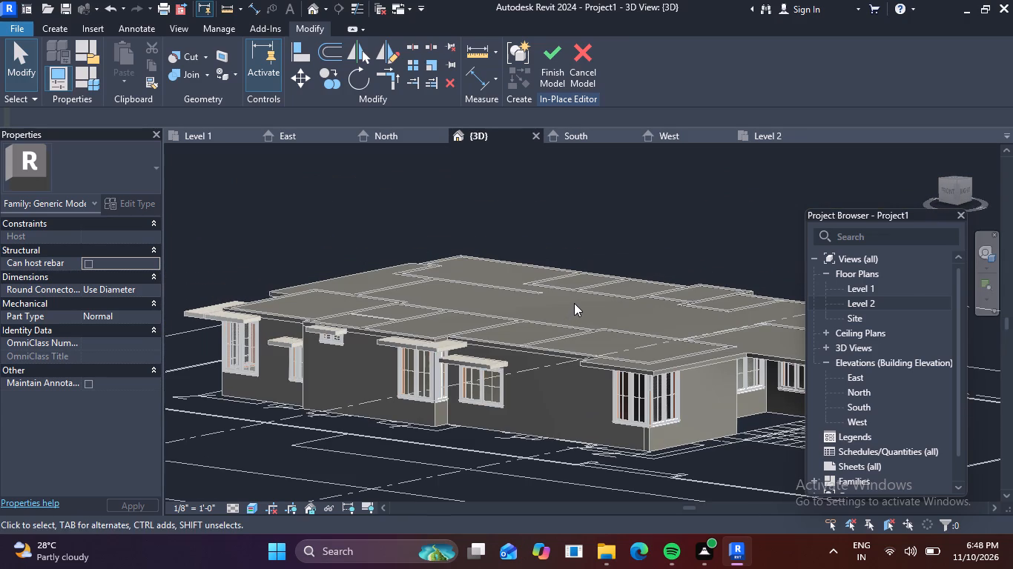
{"action": "key", "text": "Escape"}
{"action": "scroll", "coordinate": [578, 301], "scroll_direction": "down", "scroll_amount": 4}
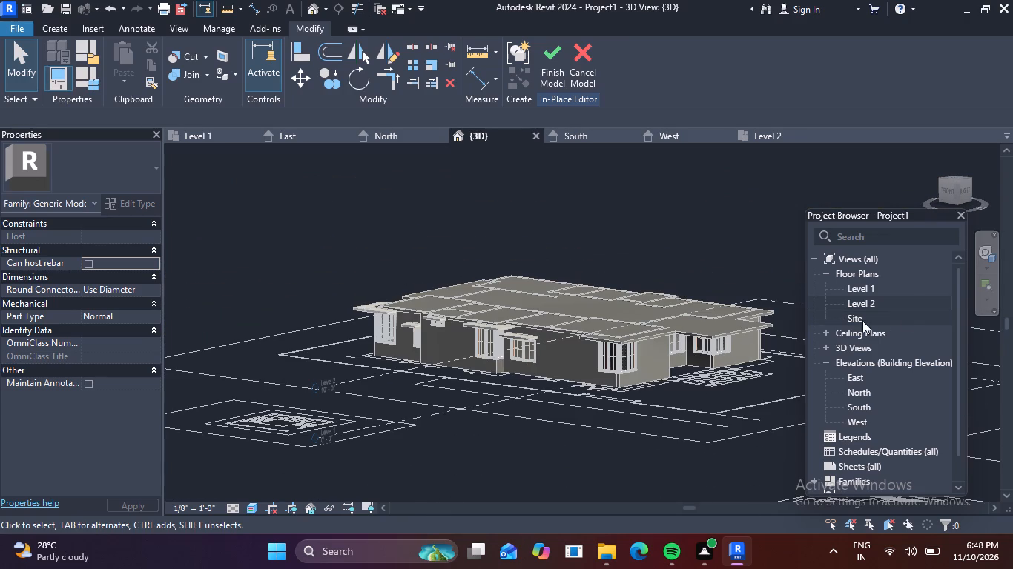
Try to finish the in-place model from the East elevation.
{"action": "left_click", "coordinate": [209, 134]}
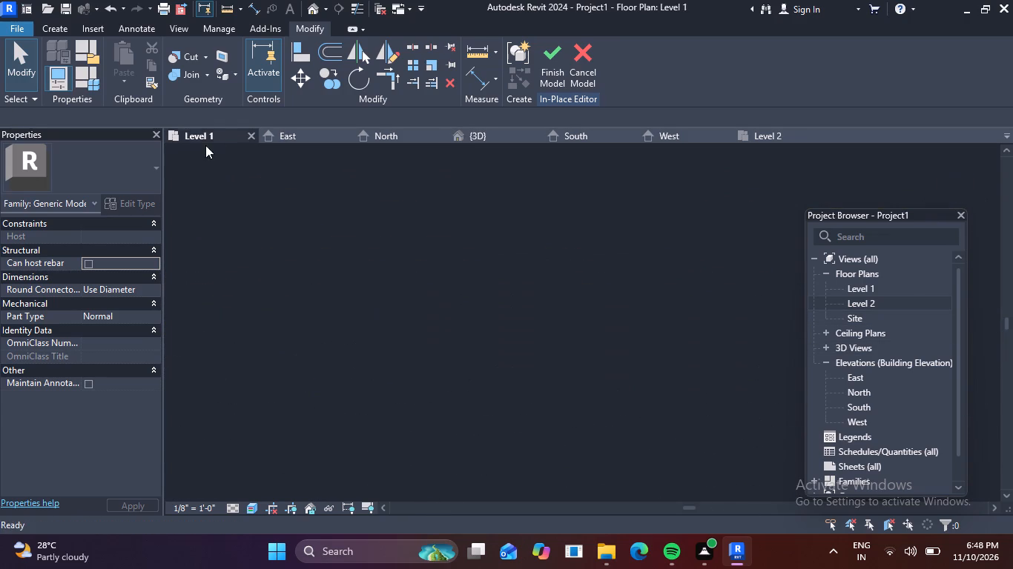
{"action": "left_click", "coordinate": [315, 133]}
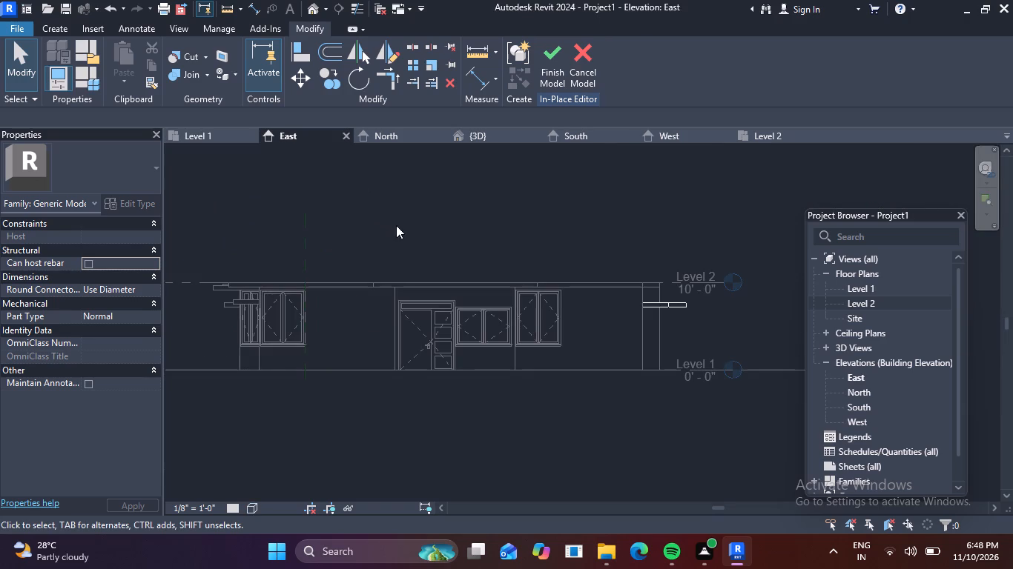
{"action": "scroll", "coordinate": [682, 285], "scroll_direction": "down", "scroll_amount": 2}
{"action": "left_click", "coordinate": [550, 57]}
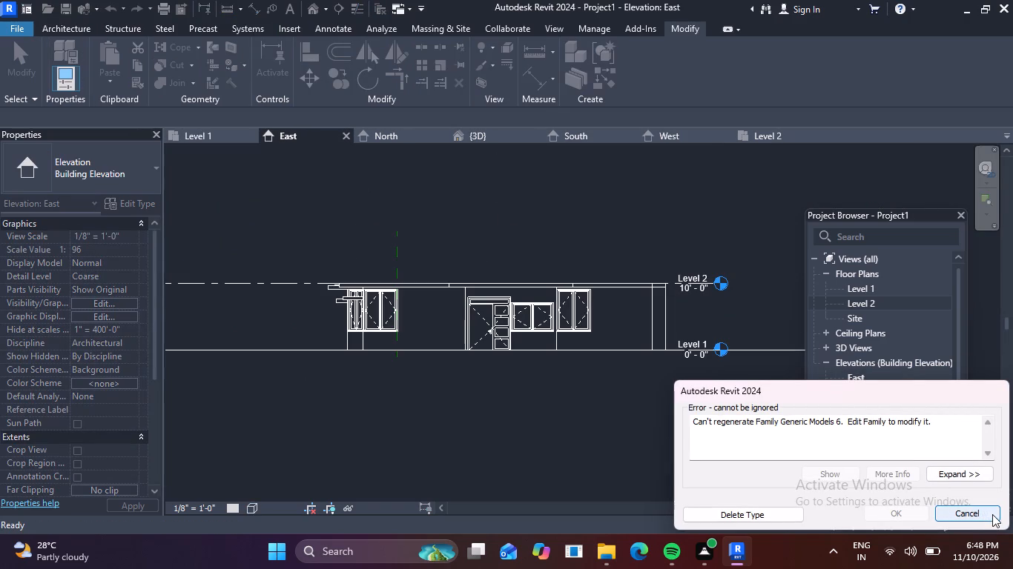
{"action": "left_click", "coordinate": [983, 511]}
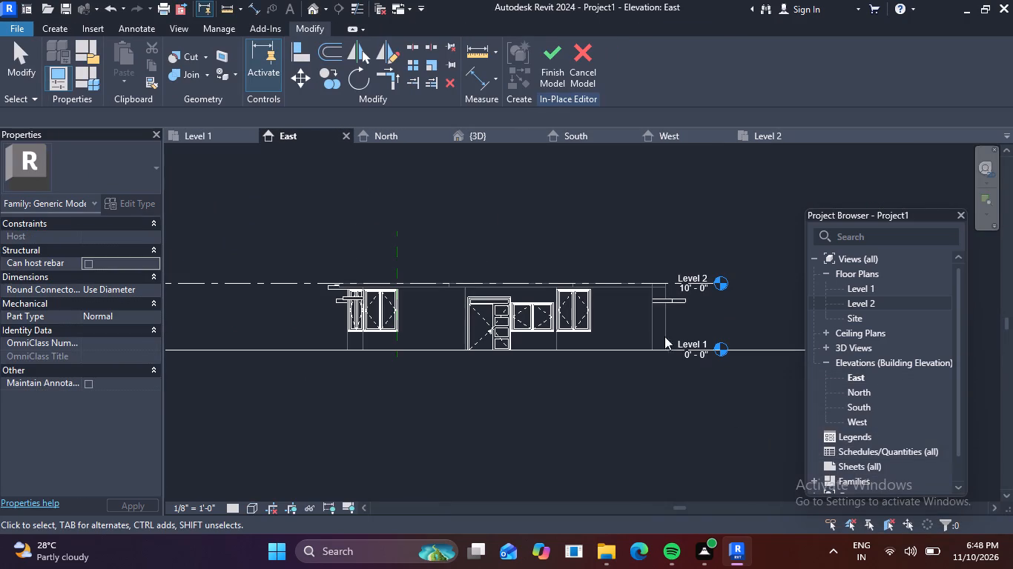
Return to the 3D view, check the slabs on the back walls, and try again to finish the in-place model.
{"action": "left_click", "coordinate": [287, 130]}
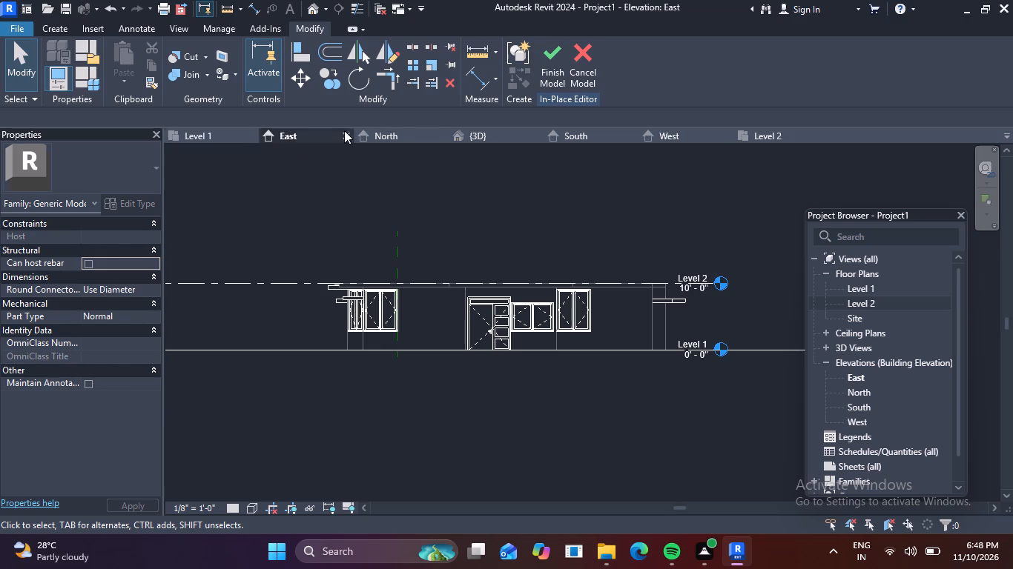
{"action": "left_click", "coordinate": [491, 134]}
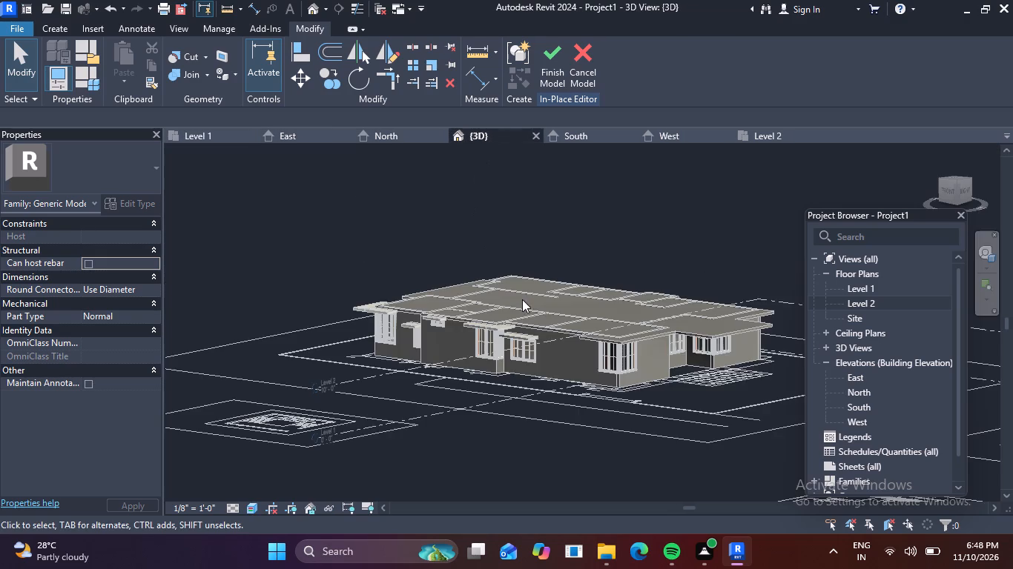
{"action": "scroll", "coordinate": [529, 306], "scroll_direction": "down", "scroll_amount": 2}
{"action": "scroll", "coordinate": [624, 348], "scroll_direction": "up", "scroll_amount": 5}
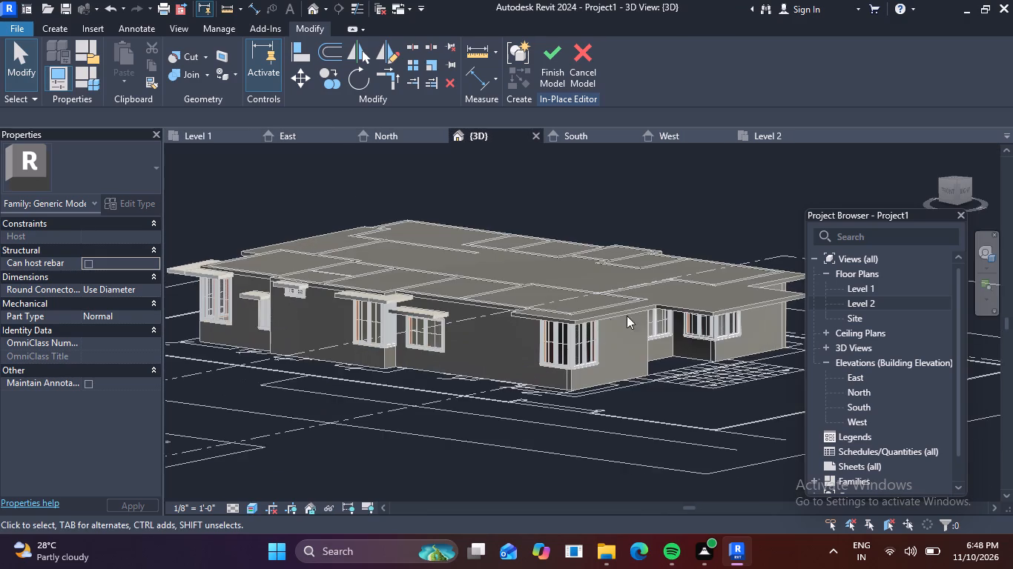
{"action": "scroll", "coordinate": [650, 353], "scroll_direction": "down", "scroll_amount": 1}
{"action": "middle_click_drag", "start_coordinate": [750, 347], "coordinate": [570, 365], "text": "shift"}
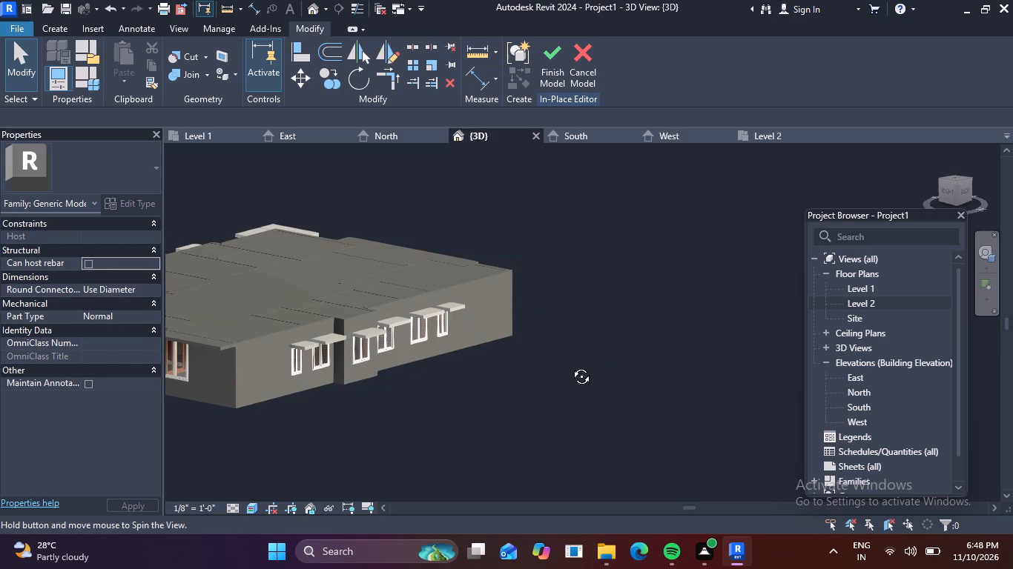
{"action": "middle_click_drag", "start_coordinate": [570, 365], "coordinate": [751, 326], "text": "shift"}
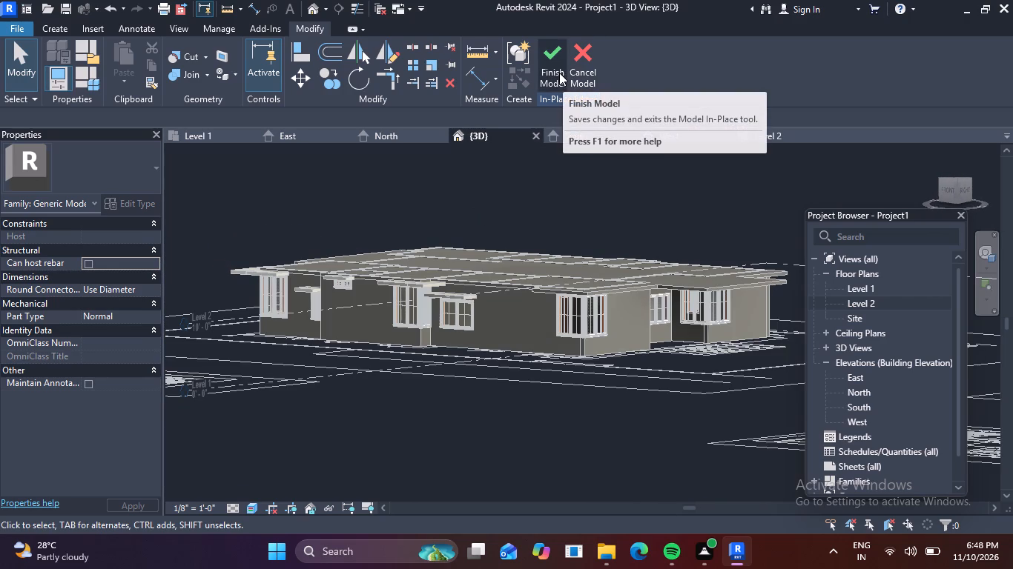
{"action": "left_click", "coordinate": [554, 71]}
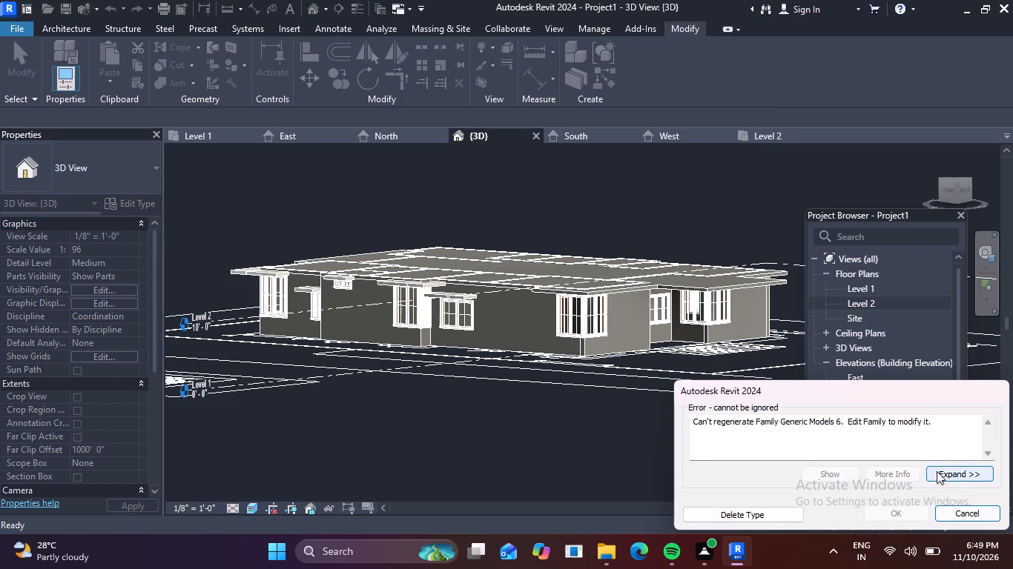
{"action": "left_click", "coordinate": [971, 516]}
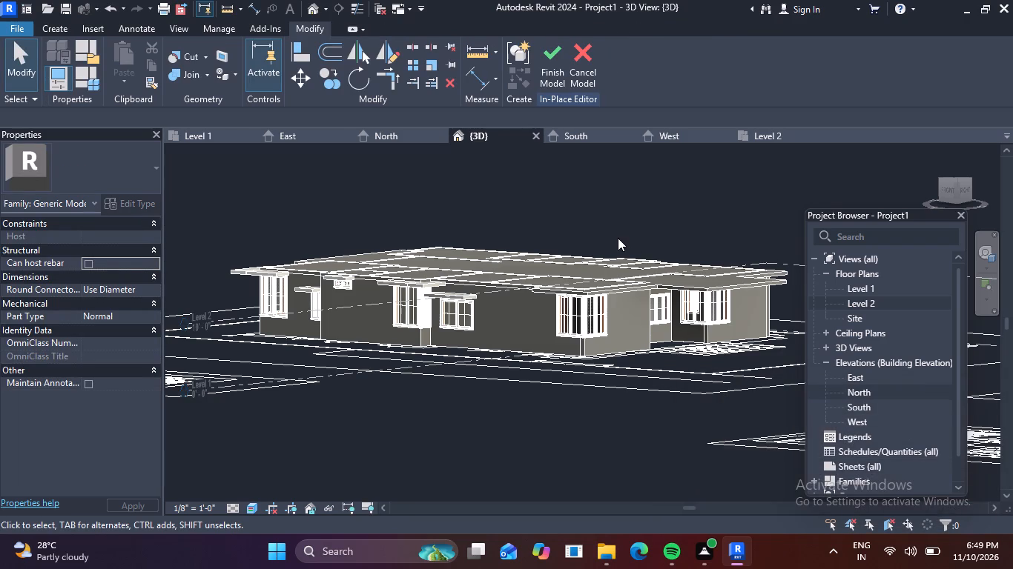
Cancel the in-place model of the window slabs and discard its changes.
{"action": "left_click", "coordinate": [583, 72]}
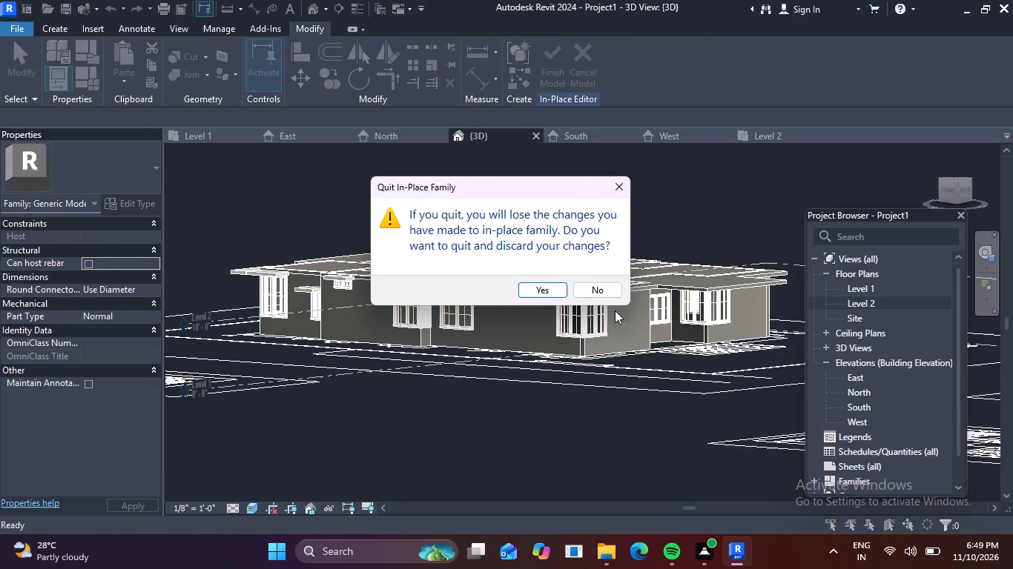
{"action": "left_click", "coordinate": [535, 288]}
Create a new in-place component in the Generic Models category for slabs above the back wall windows, accepting the offered name.
{"action": "scroll", "coordinate": [616, 334], "scroll_direction": "down", "scroll_amount": 7}
{"action": "middle_click_drag", "start_coordinate": [673, 341], "coordinate": [531, 355]}
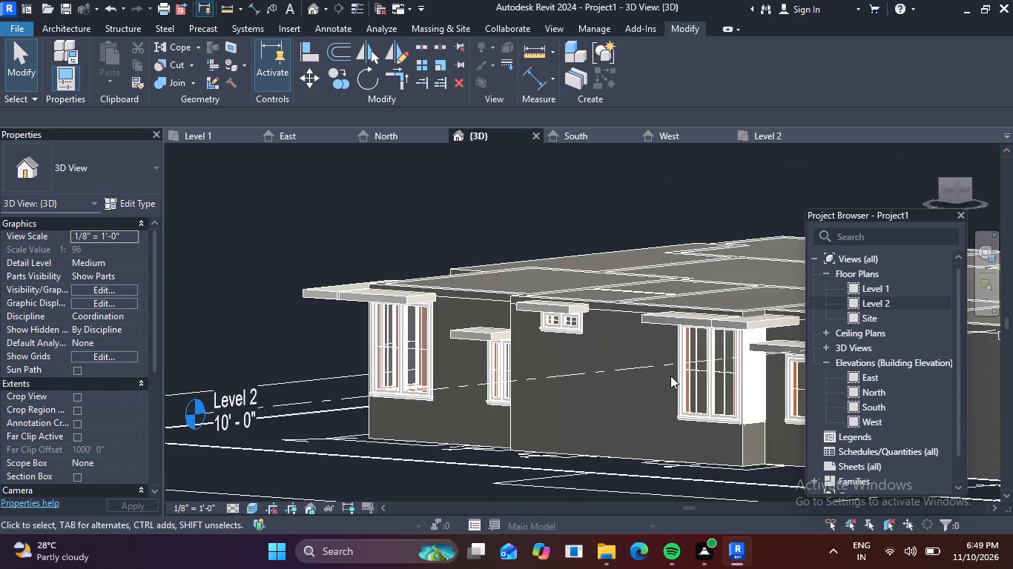
{"action": "middle_click_drag", "start_coordinate": [677, 379], "coordinate": [444, 388], "text": "shift"}
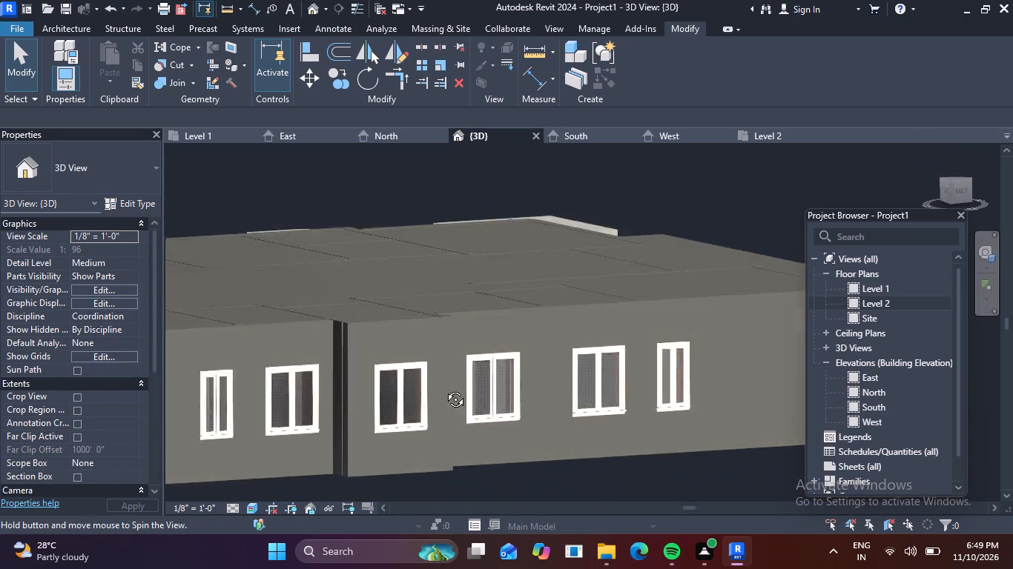
{"action": "middle_click_drag", "start_coordinate": [444, 388], "coordinate": [225, 400], "text": "shift"}
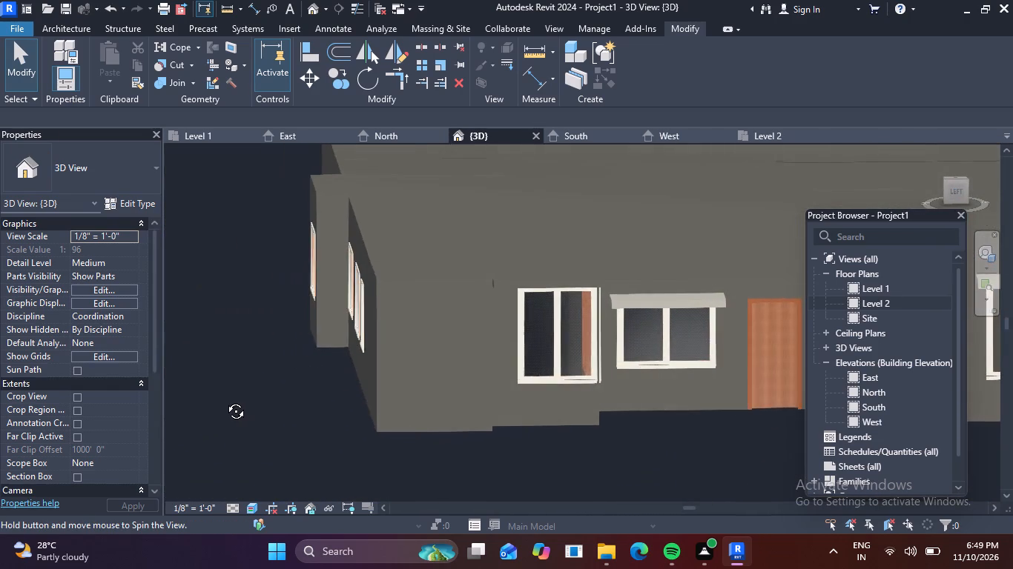
{"action": "middle_click_drag", "start_coordinate": [225, 400], "coordinate": [255, 402], "text": "shift"}
{"action": "middle_click_drag", "start_coordinate": [367, 336], "coordinate": [519, 340], "text": "shift"}
{"action": "scroll", "coordinate": [529, 364], "scroll_direction": "up", "scroll_amount": 2}
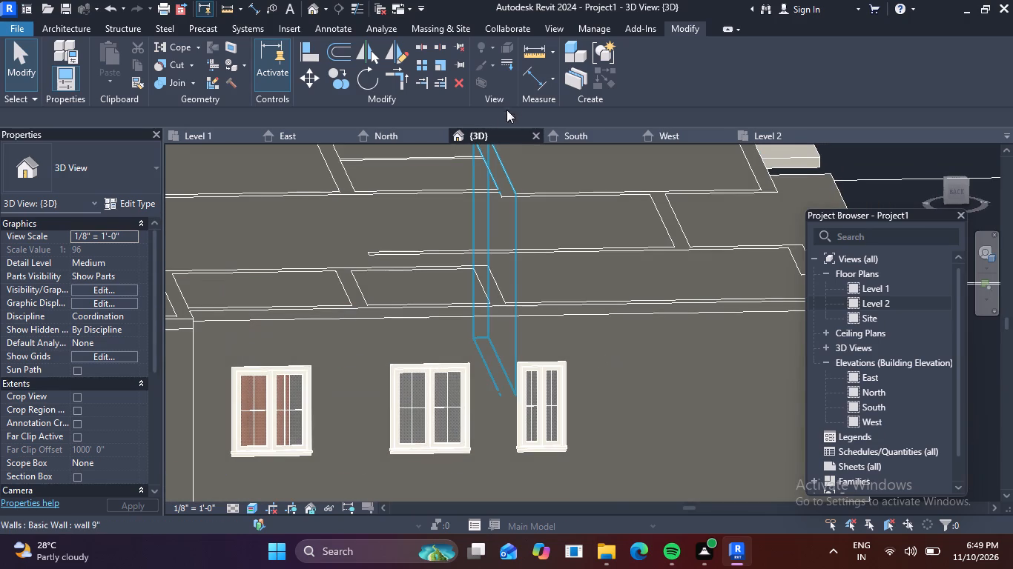
{"action": "left_click", "coordinate": [73, 30]}
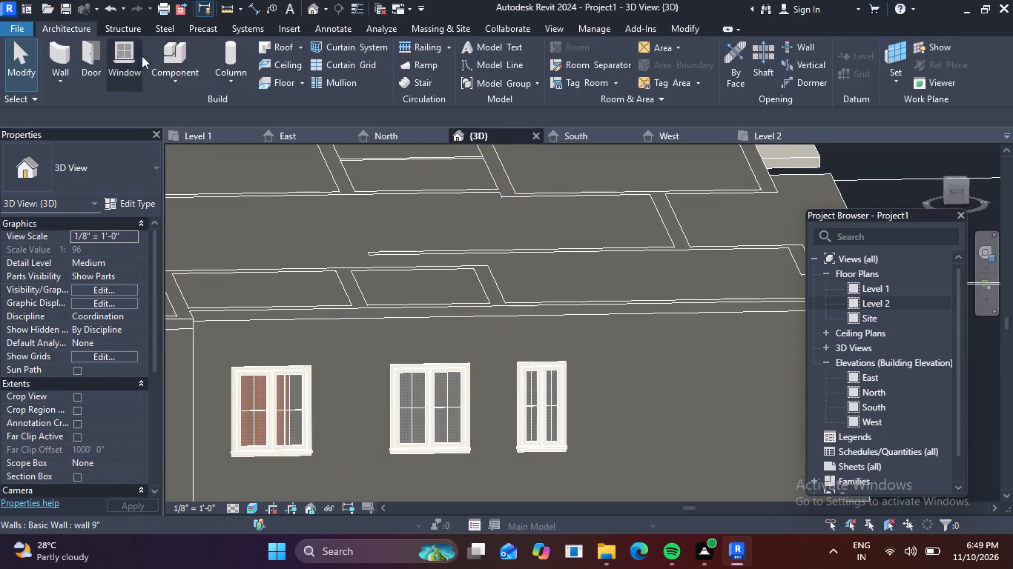
{"action": "left_click", "coordinate": [199, 79]}
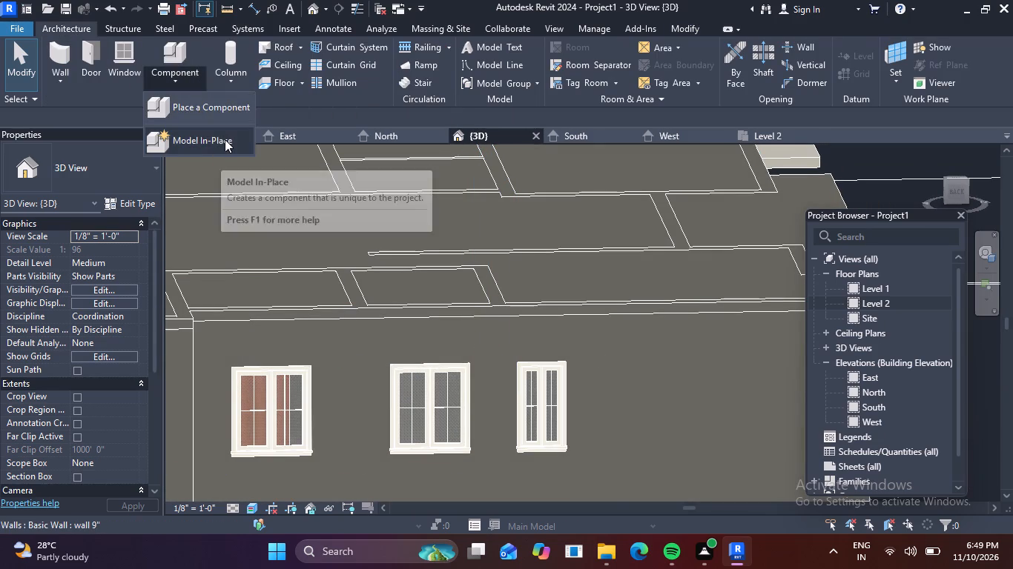
{"action": "left_click", "coordinate": [225, 139]}
{"action": "scroll", "coordinate": [481, 274], "scroll_direction": "down", "scroll_amount": 1}
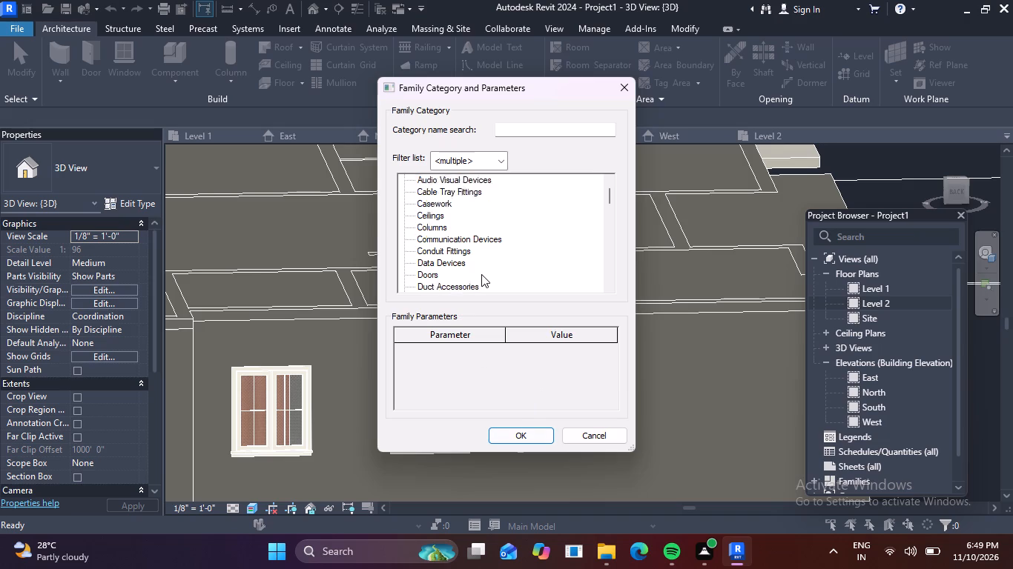
{"action": "scroll", "coordinate": [481, 274], "scroll_direction": "down", "scroll_amount": 6}
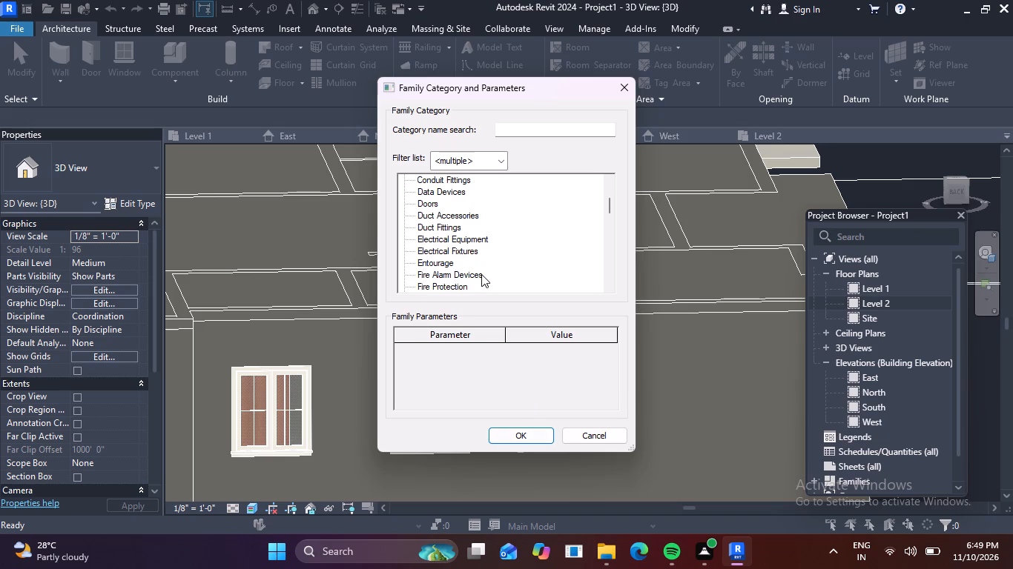
{"action": "scroll", "coordinate": [481, 274], "scroll_direction": "down", "scroll_amount": 3}
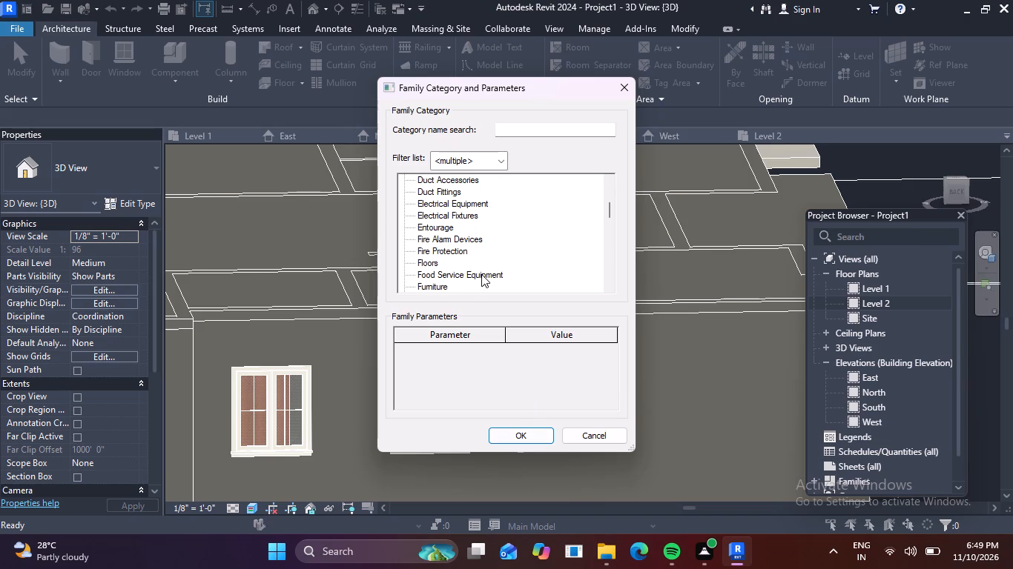
{"action": "scroll", "coordinate": [481, 274], "scroll_direction": "down", "scroll_amount": 4}
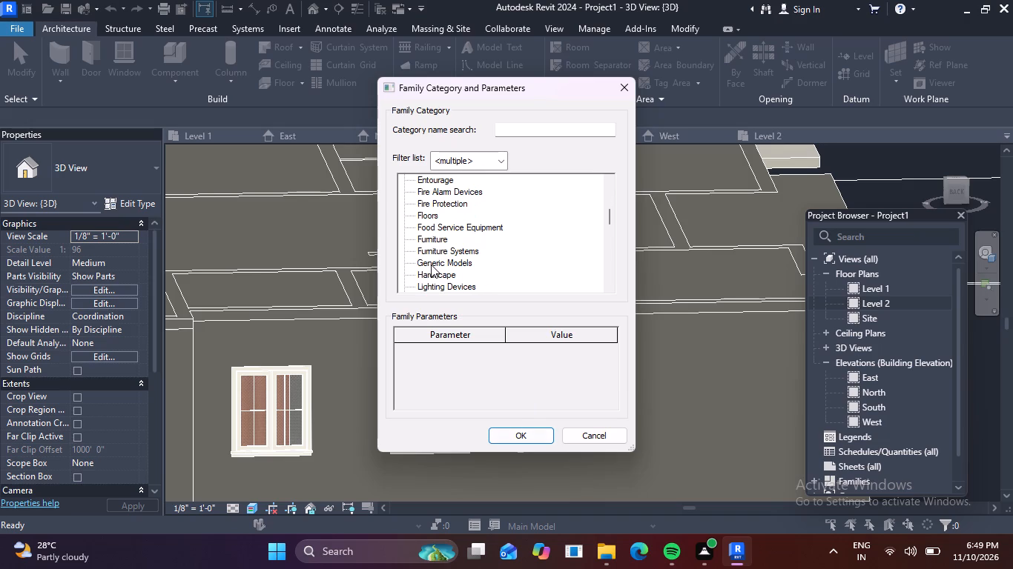
{"action": "left_click", "coordinate": [432, 262]}
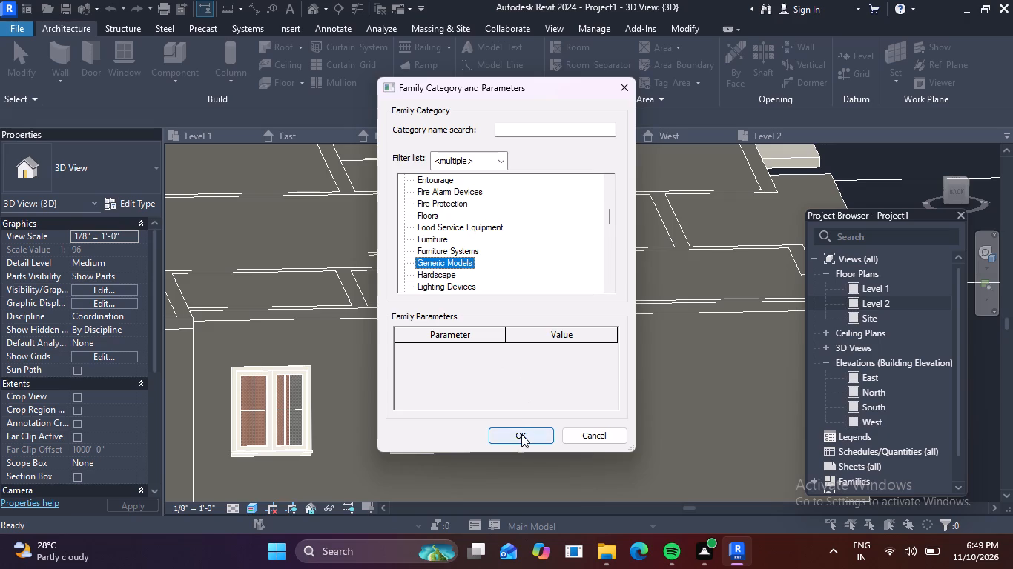
{"action": "left_click", "coordinate": [521, 434]}
{"action": "scroll", "coordinate": [530, 361], "scroll_direction": "up", "scroll_amount": 4}
{"action": "left_click", "coordinate": [514, 299]}
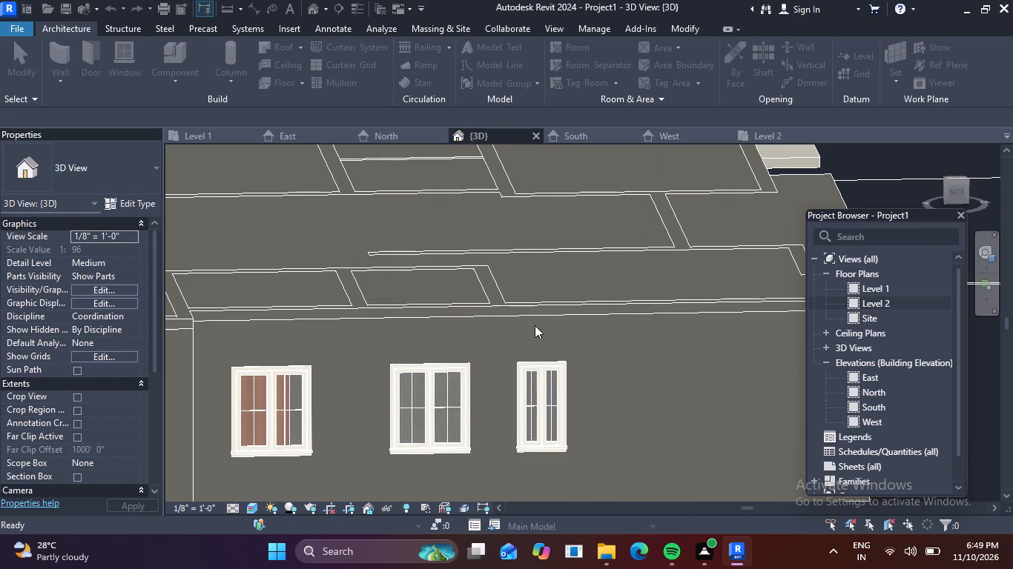
Start an extrusion and pick the 6" floor slab's edge face along the back wall as its work plane.
{"action": "left_click", "coordinate": [122, 63]}
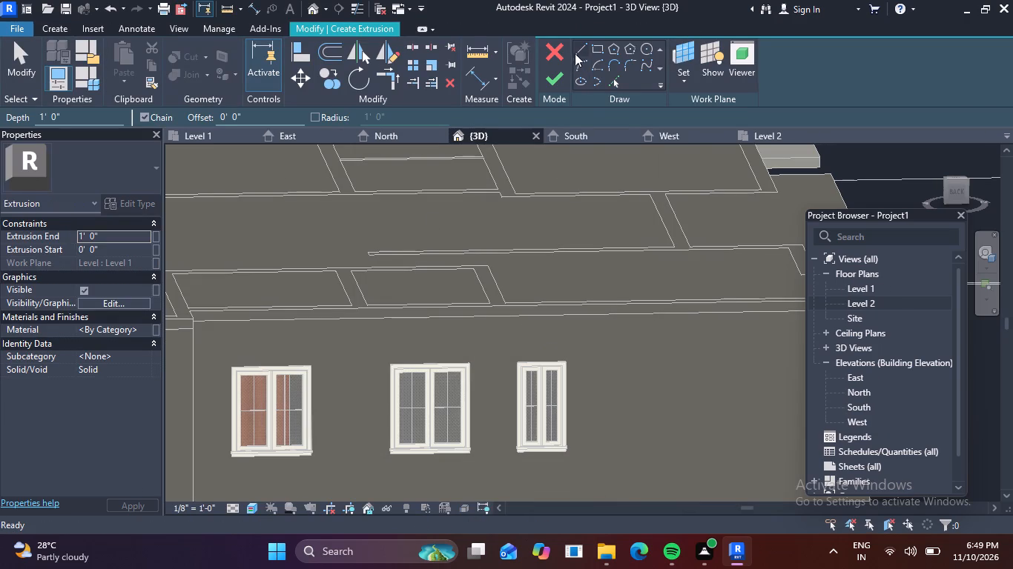
{"action": "left_click", "coordinate": [687, 52]}
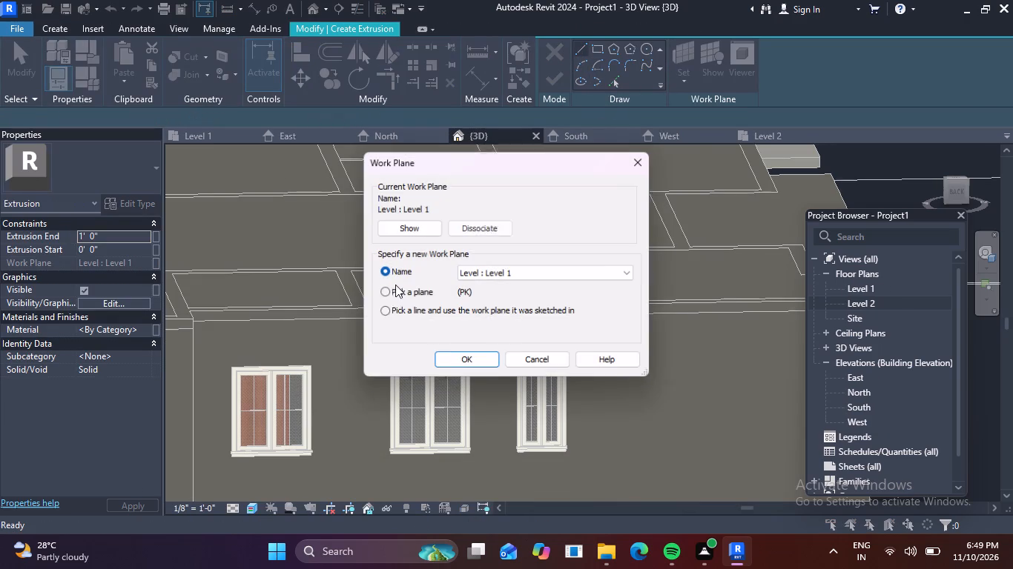
{"action": "left_click", "coordinate": [391, 285]}
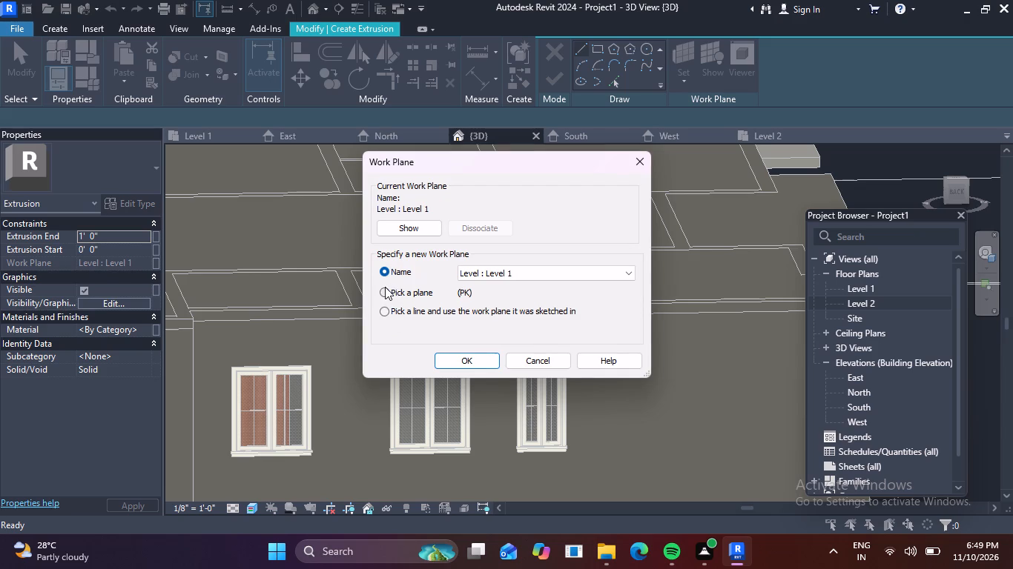
{"action": "left_click", "coordinate": [385, 287]}
{"action": "left_click", "coordinate": [474, 356]}
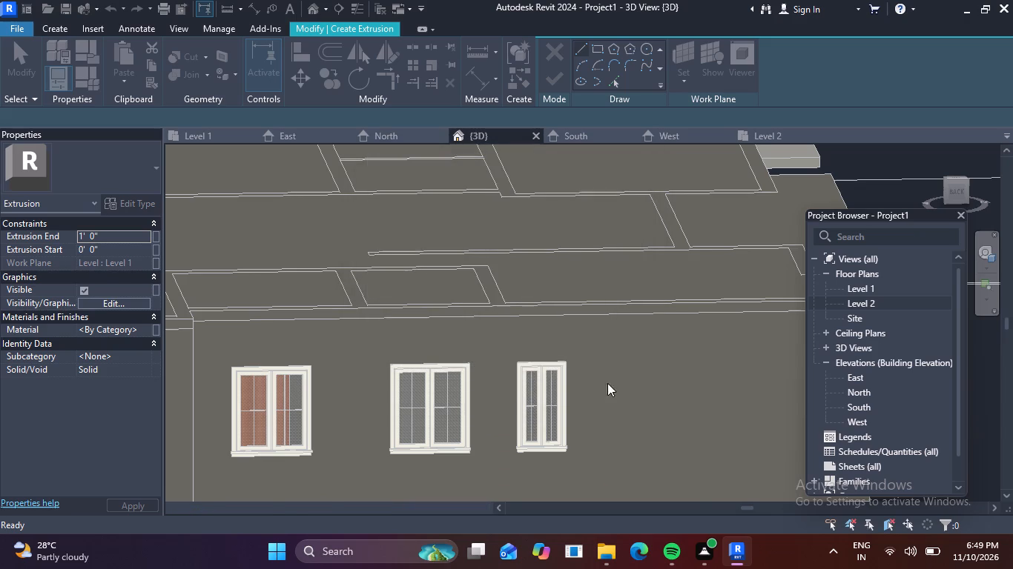
{"action": "scroll", "coordinate": [532, 365], "scroll_direction": "up", "scroll_amount": 5}
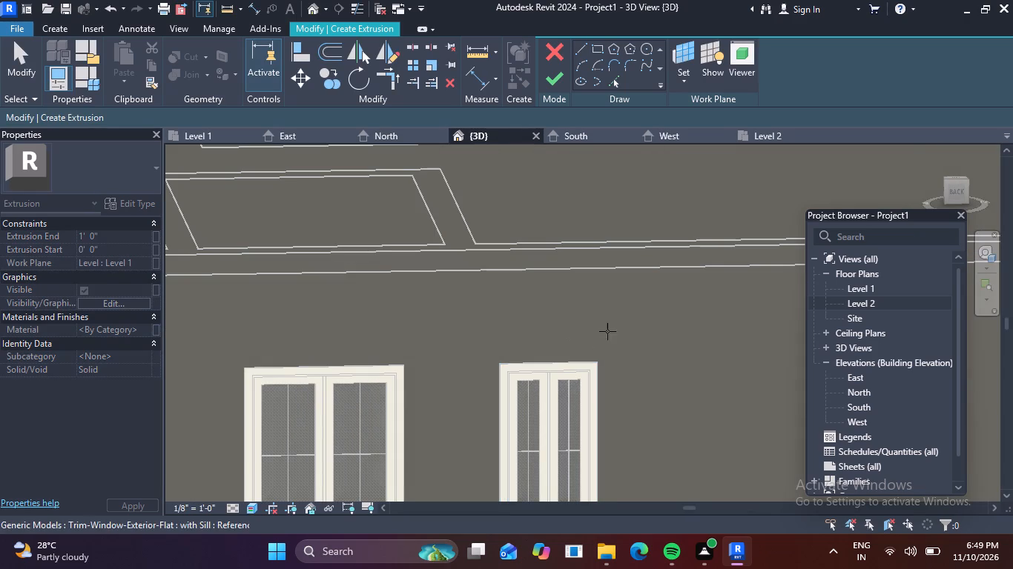
{"action": "scroll", "coordinate": [627, 270], "scroll_direction": "down", "scroll_amount": 3}
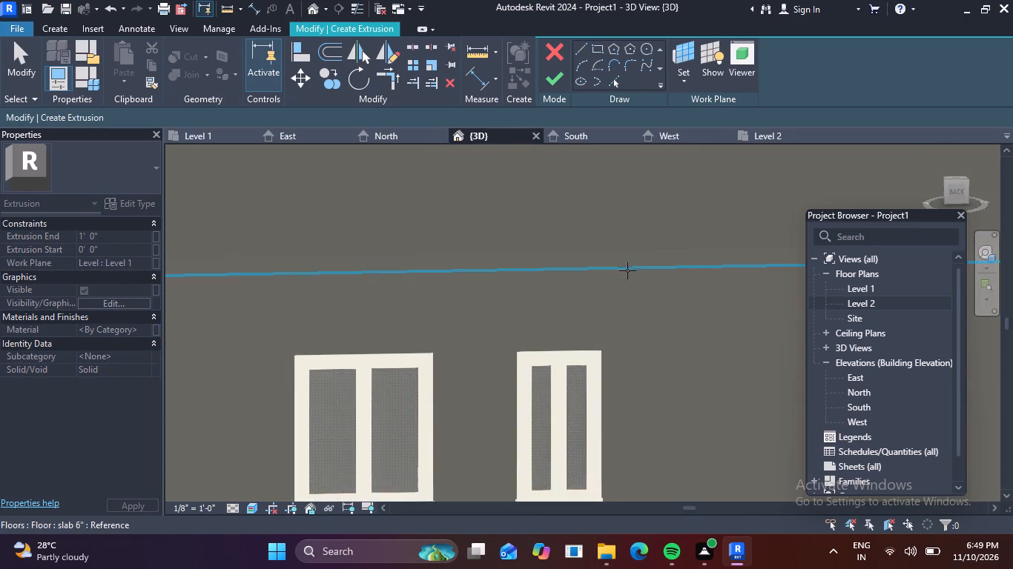
{"action": "middle_click_drag", "start_coordinate": [618, 279], "coordinate": [506, 296]}
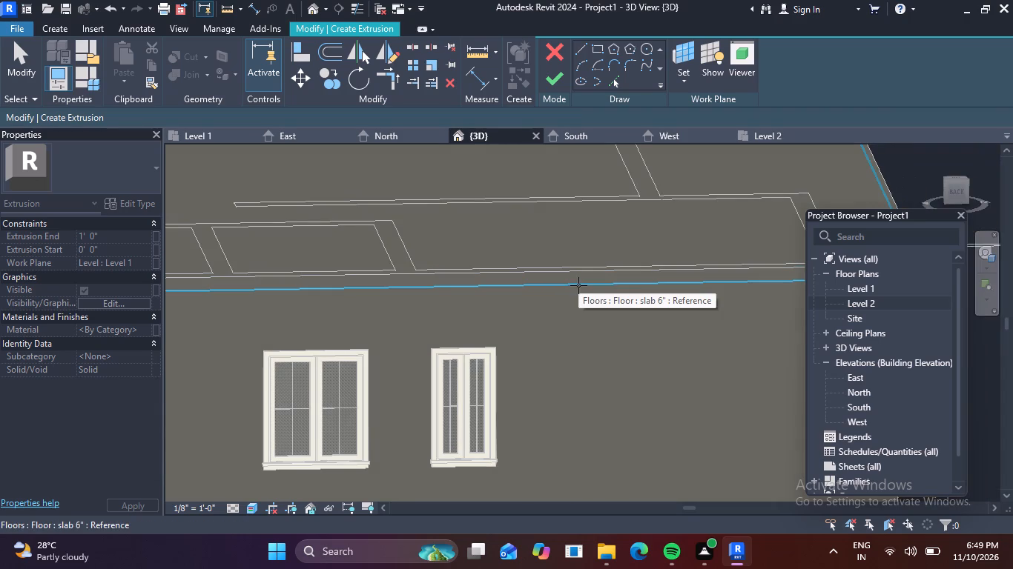
{"action": "left_click", "coordinate": [578, 285]}
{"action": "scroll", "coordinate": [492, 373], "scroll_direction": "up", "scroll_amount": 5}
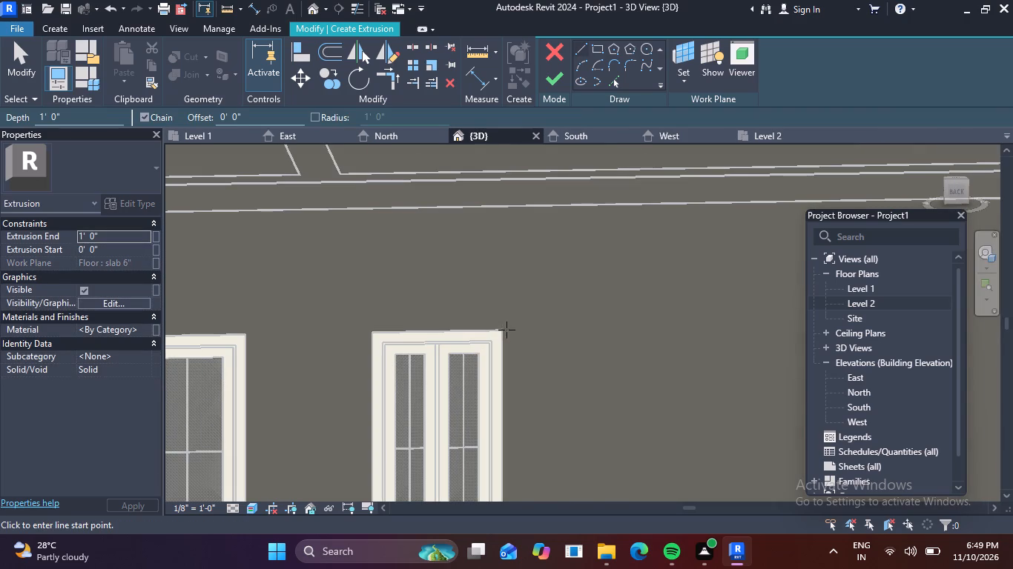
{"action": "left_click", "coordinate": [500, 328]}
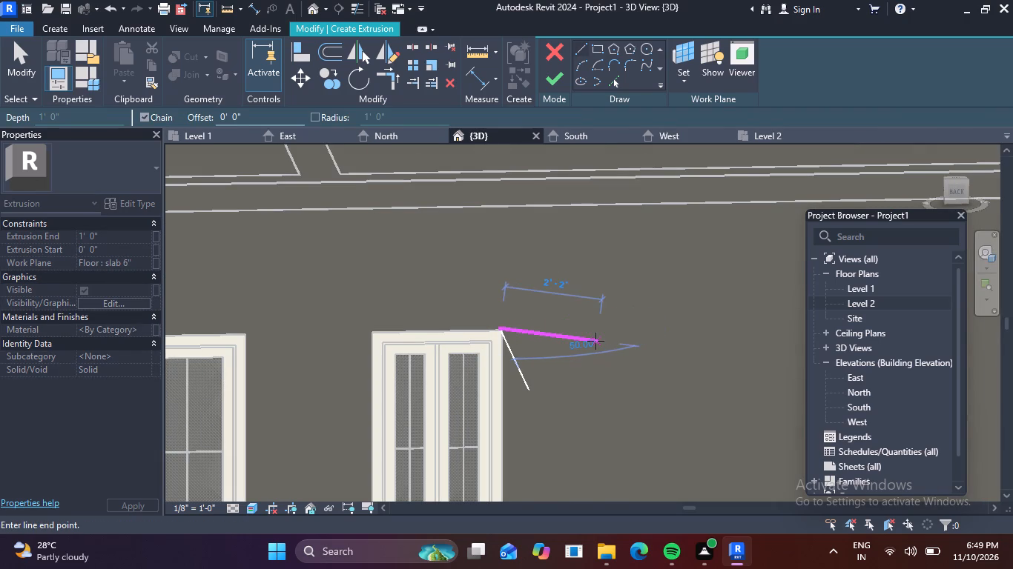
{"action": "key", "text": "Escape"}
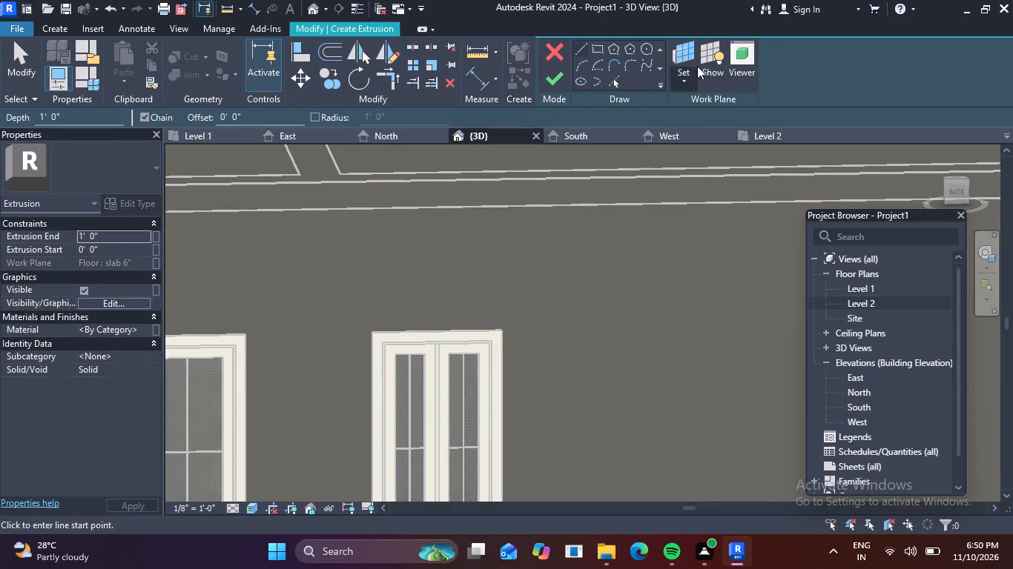
Reset the extrusion's work plane by picking the exterior trim face of the narrow back wall window.
{"action": "left_click", "coordinate": [689, 56]}
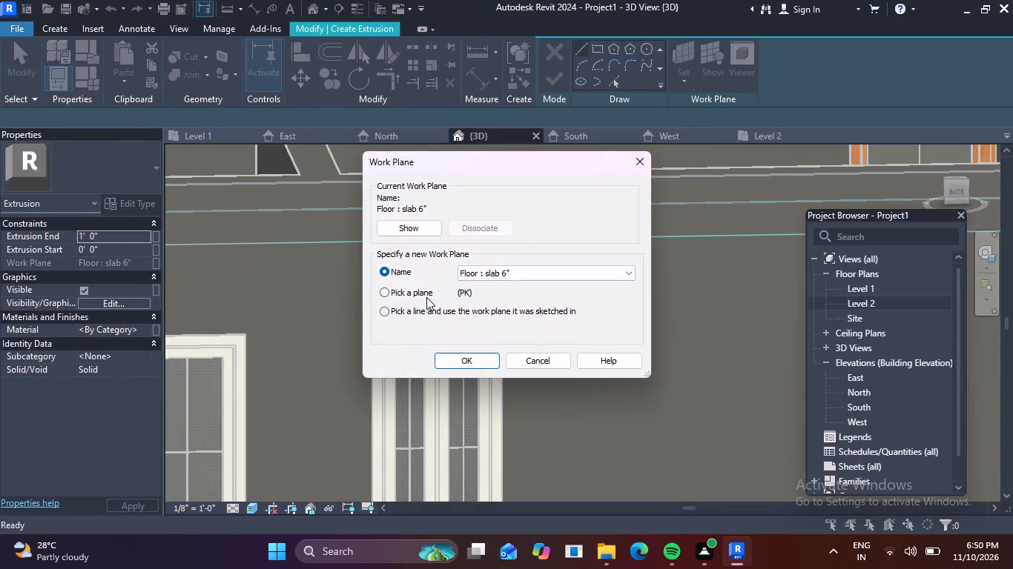
{"action": "left_click", "coordinate": [385, 297]}
{"action": "left_click", "coordinate": [466, 364]}
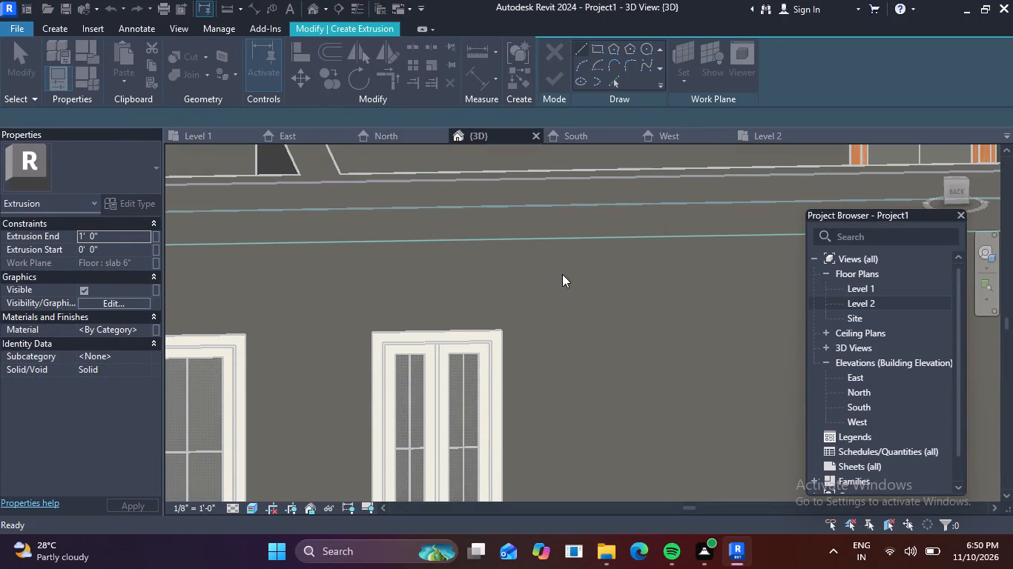
{"action": "left_click", "coordinate": [502, 333]}
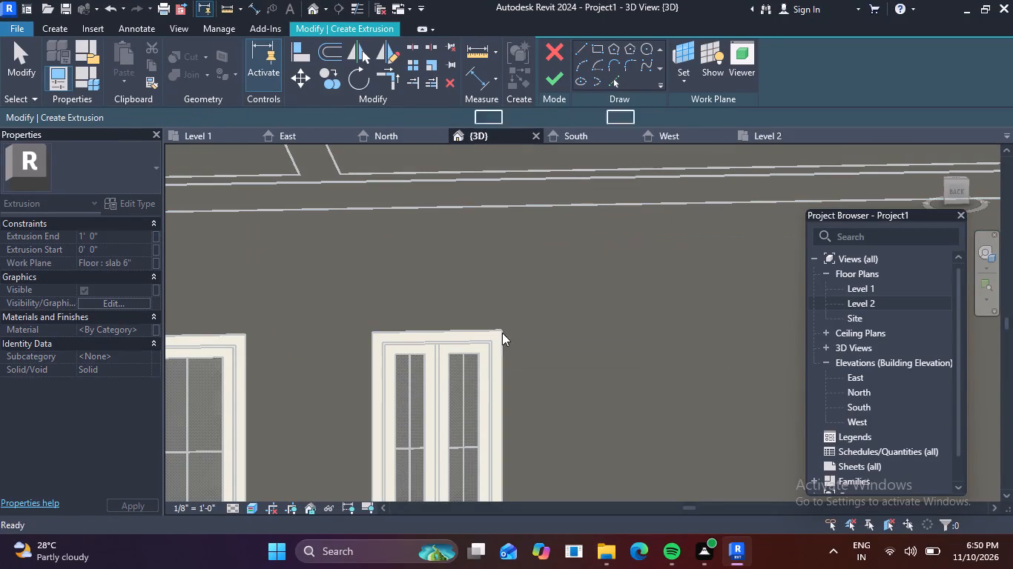
Sketch a slab end at the narrow window's upper right corner: a 6" line outward, followed by a 6" line upward.
{"action": "left_click", "coordinate": [501, 330]}
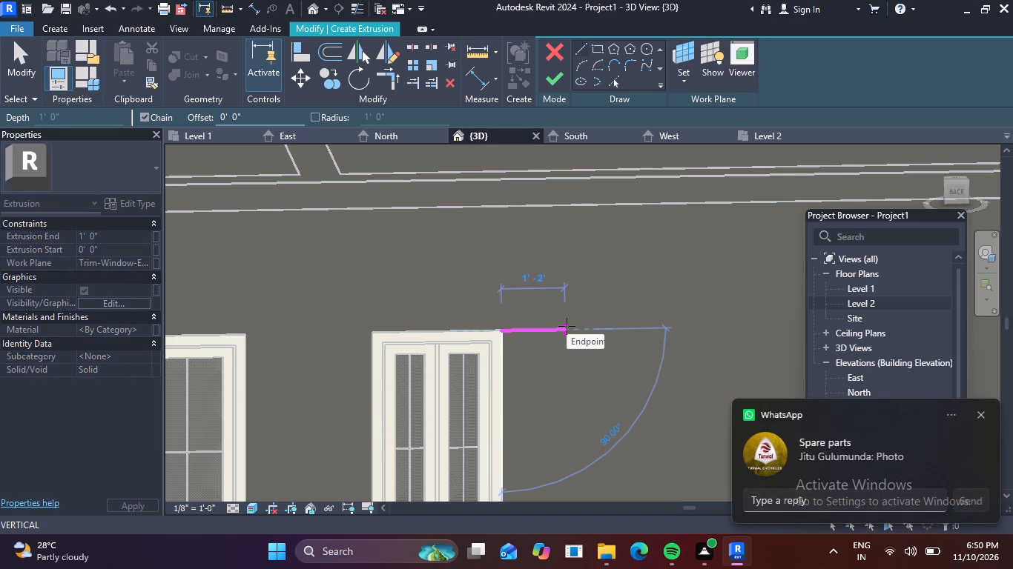
{"action": "key", "text": "6"}
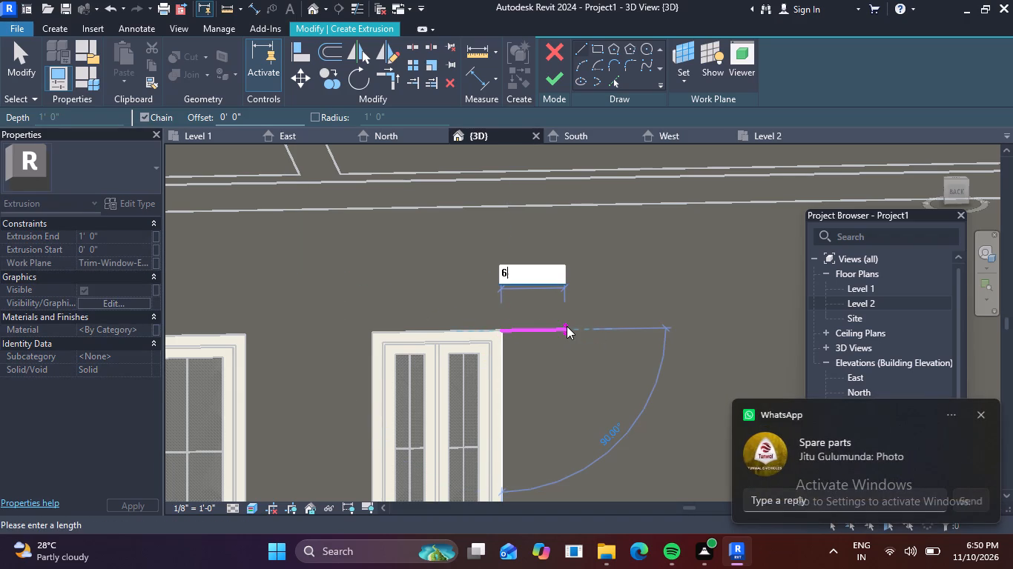
{"action": "key", "text": "shift+quotedbl"}
{"action": "key", "text": "Return"}
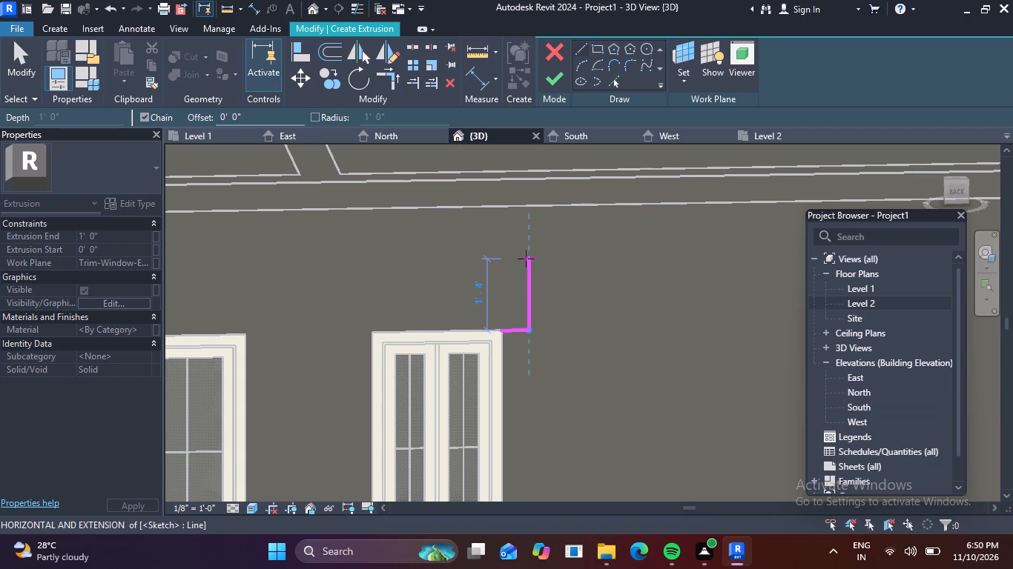
{"action": "key", "text": "6"}
{"action": "key", "text": "shift+quotedbl"}
{"action": "key", "text": "Return"}
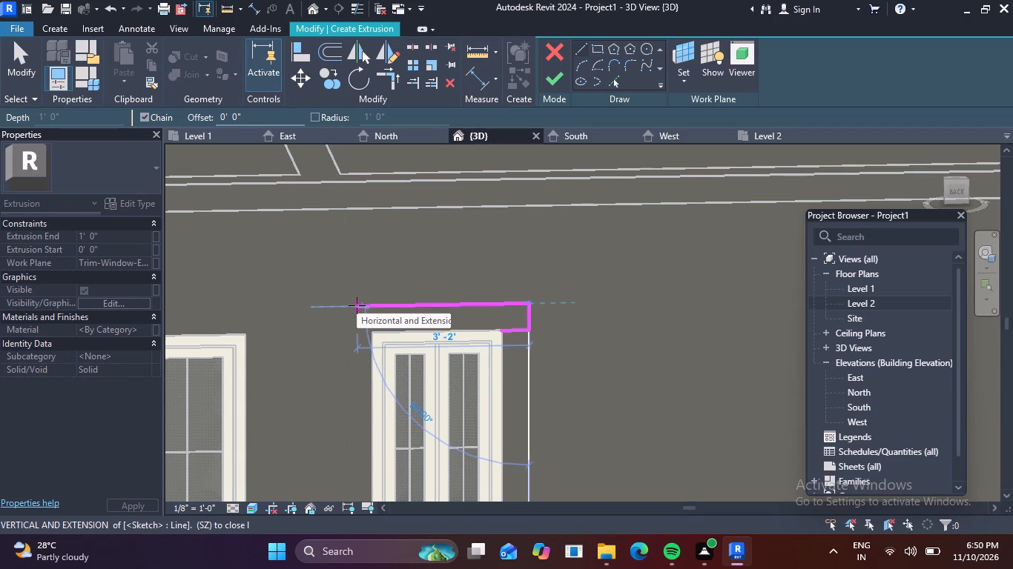
{"action": "key", "text": "Escape"}
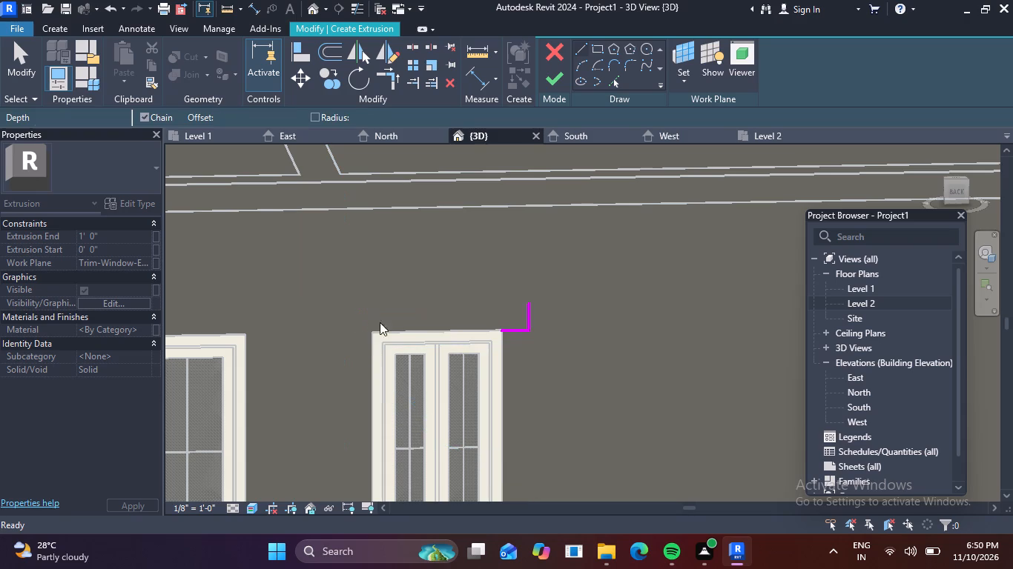
Sketch the opposite slab end at the narrow window's upper left corner: 6" outward, followed by 6" upward.
{"action": "left_click", "coordinate": [369, 330]}
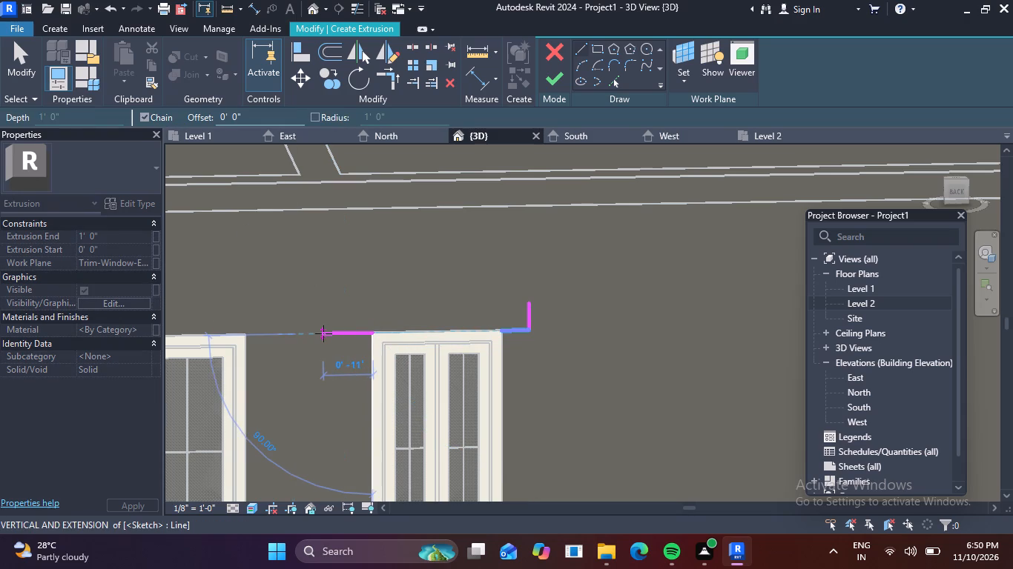
{"action": "key", "text": "6"}
{"action": "key", "text": "shift+quotedbl"}
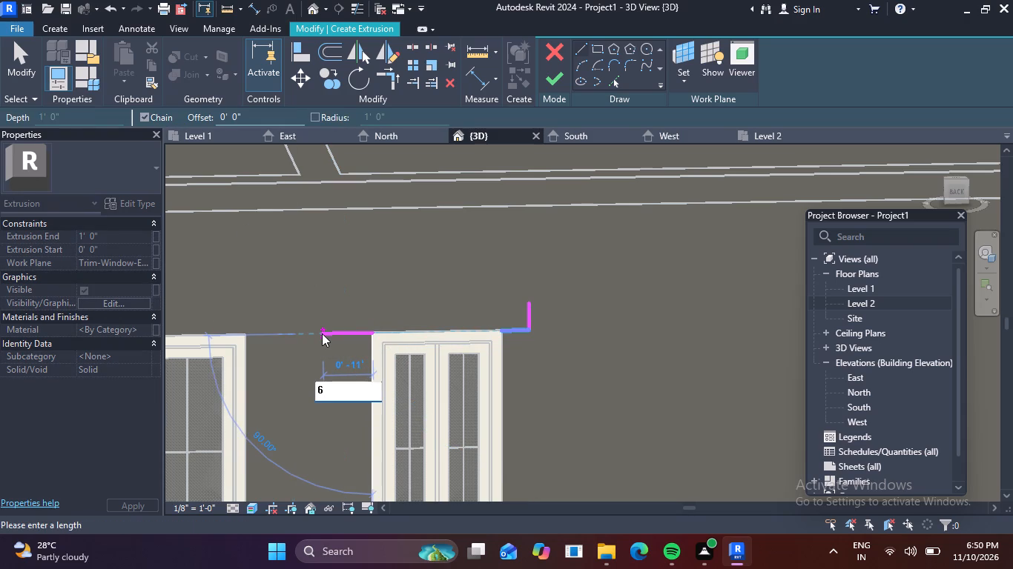
{"action": "key", "text": "Return"}
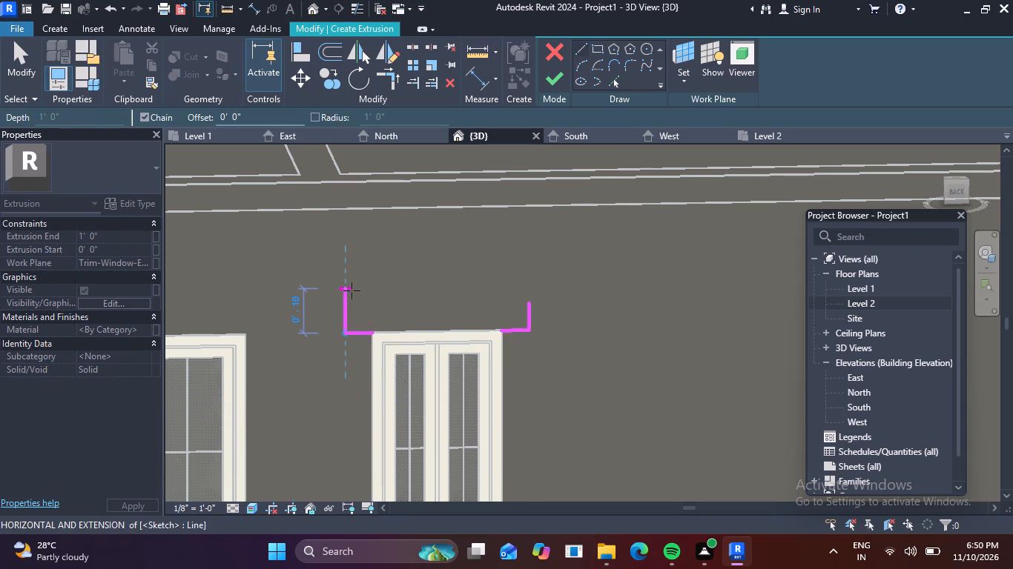
{"action": "type", "text": "6\""}
{"action": "key", "text": "Return"}
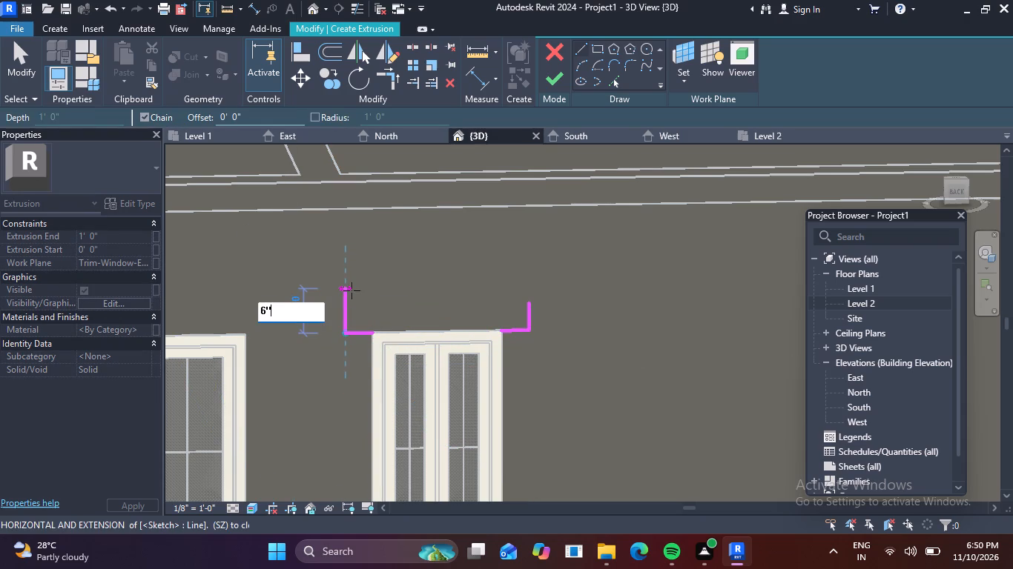
Close the slab profile above the narrow back wall window with top and bottom lines, and finish the extrusion sketch.
{"action": "left_click", "coordinate": [529, 305]}
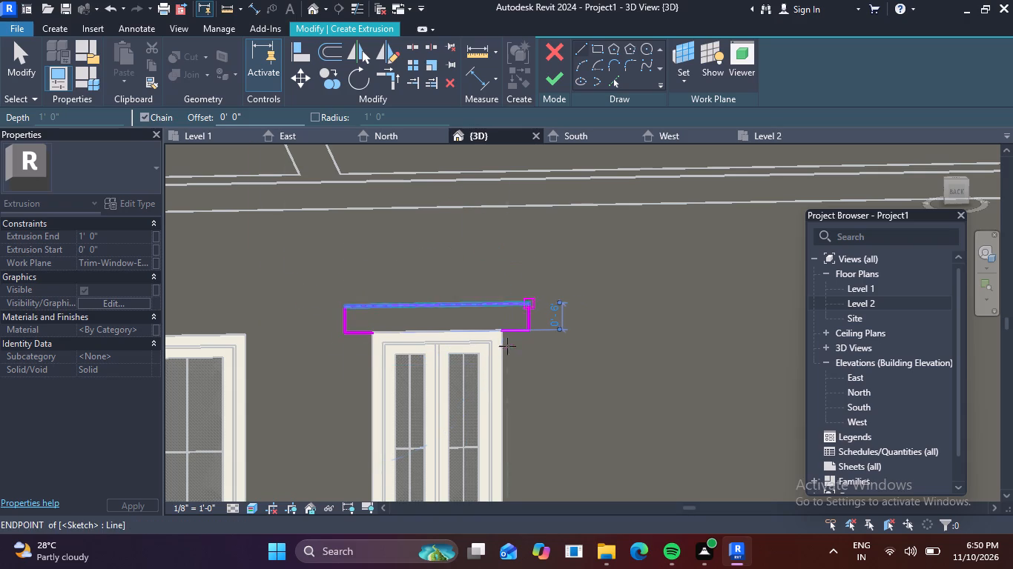
{"action": "left_click", "coordinate": [504, 332]}
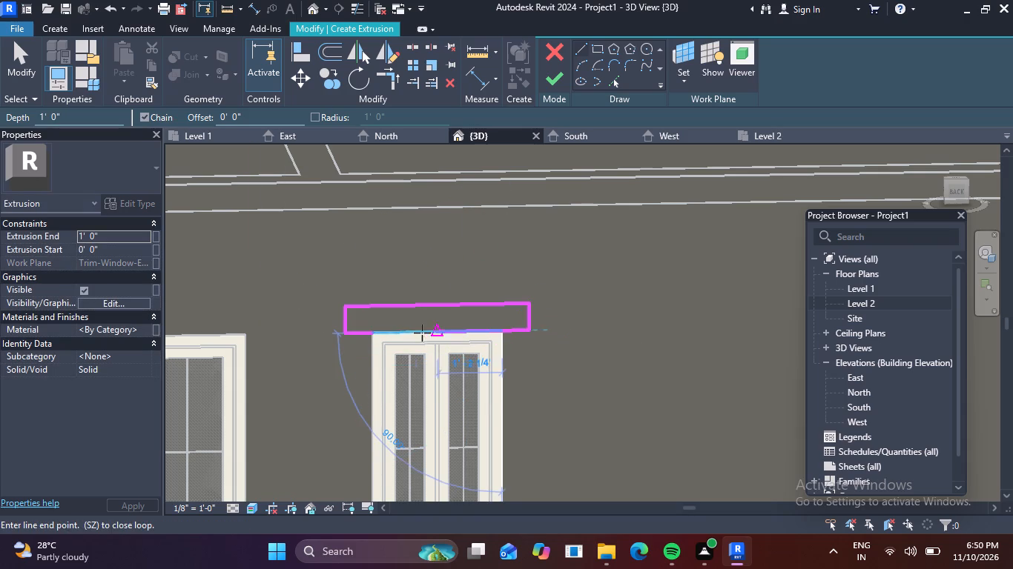
{"action": "left_click", "coordinate": [371, 333]}
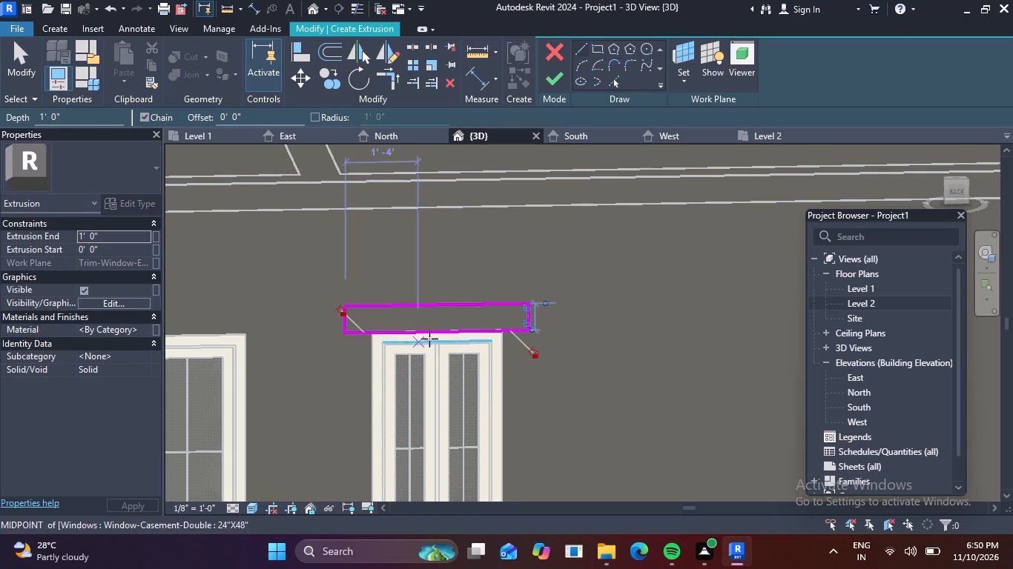
{"action": "left_click", "coordinate": [544, 80]}
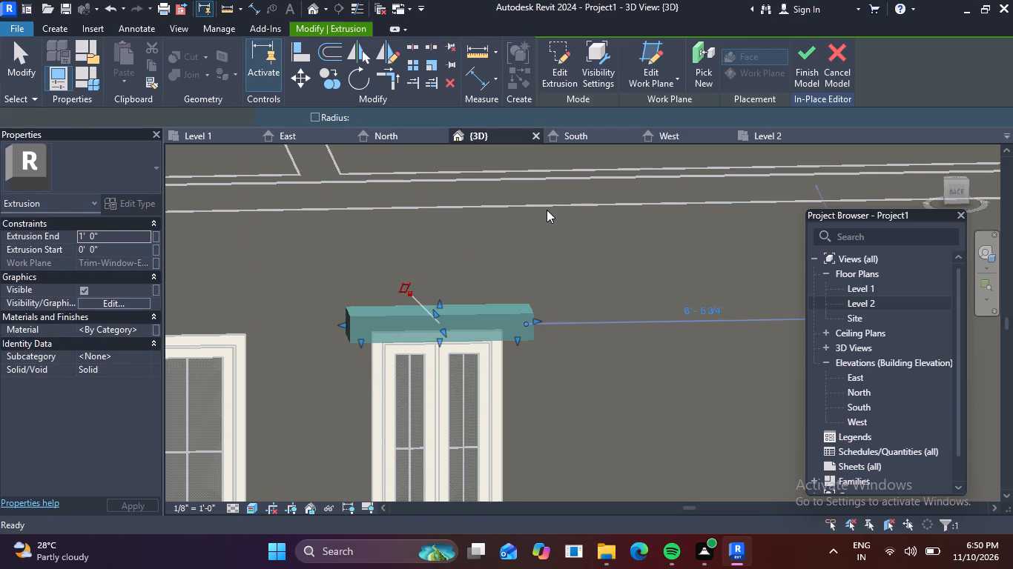
Set the narrow window slab's extrusion end to 3' and finish the in-place model.
{"action": "left_click", "coordinate": [118, 234]}
{"action": "key", "text": "BackSpace"}
{"action": "key", "text": "3"}
{"action": "key", "text": "Return"}
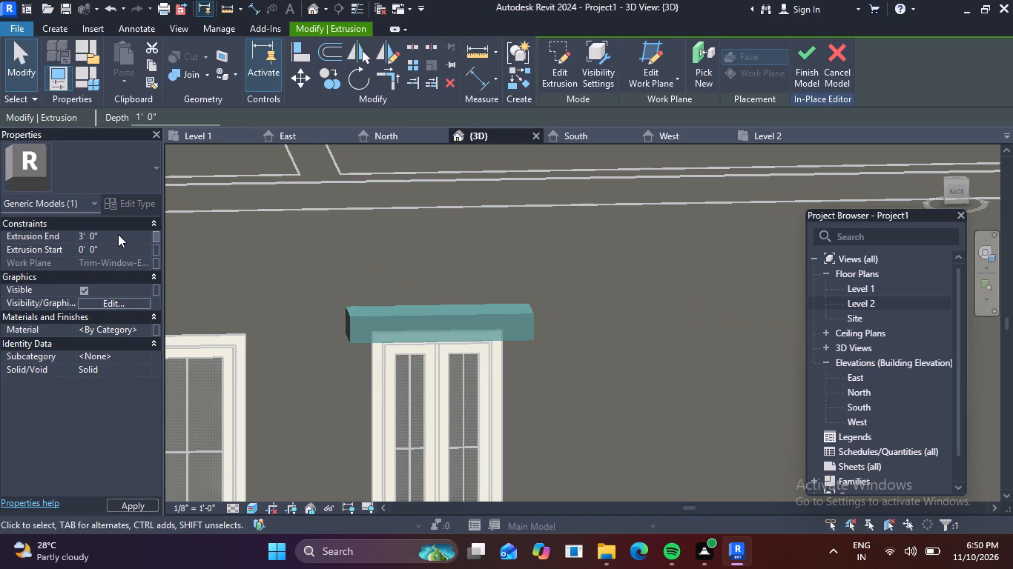
{"action": "scroll", "coordinate": [340, 273], "scroll_direction": "down", "scroll_amount": 2}
{"action": "middle_click_drag", "start_coordinate": [303, 309], "coordinate": [507, 325]}
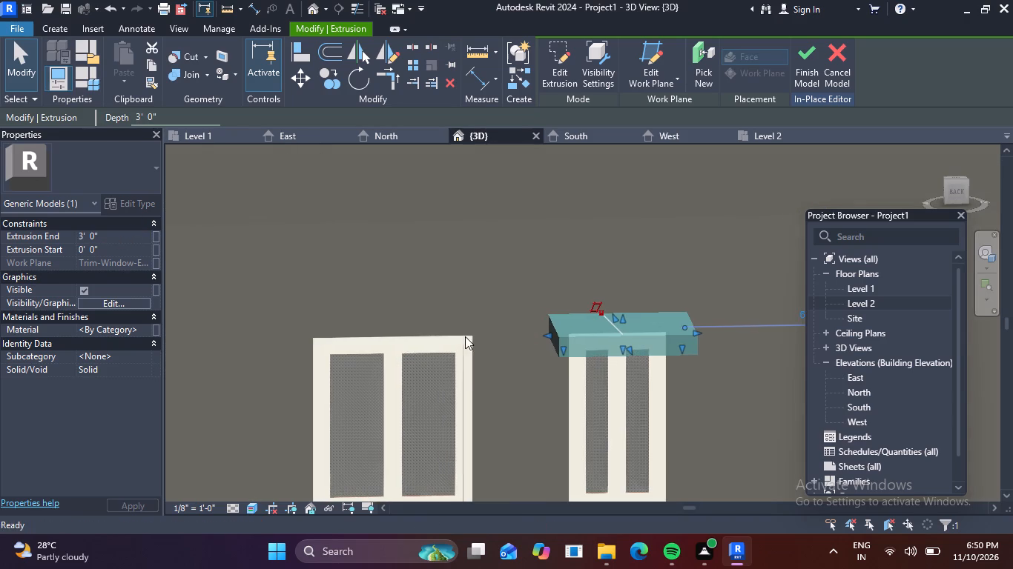
{"action": "scroll", "coordinate": [389, 351], "scroll_direction": "up", "scroll_amount": 2}
{"action": "key", "text": "Escape"}
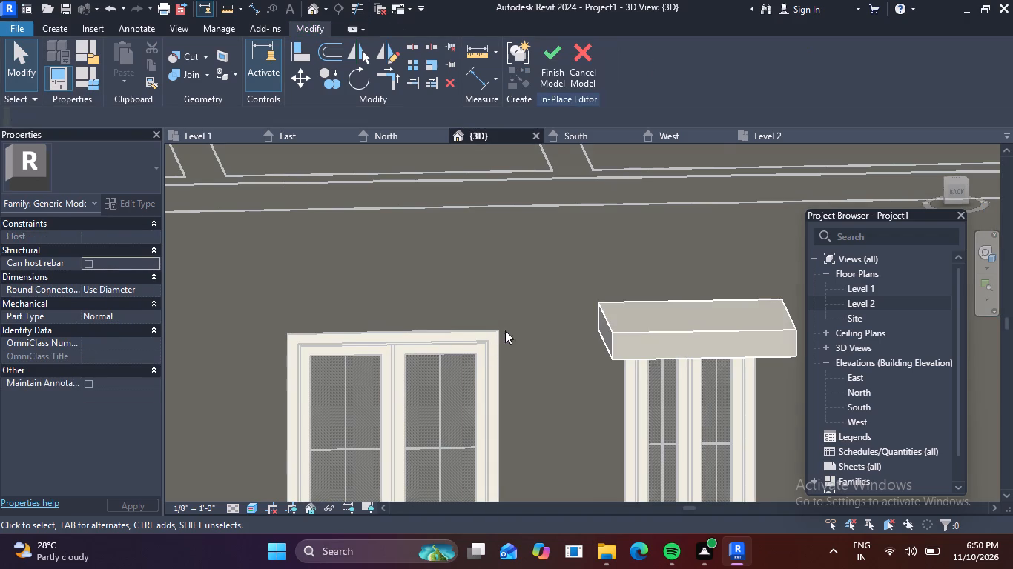
{"action": "left_click", "coordinate": [556, 57]}
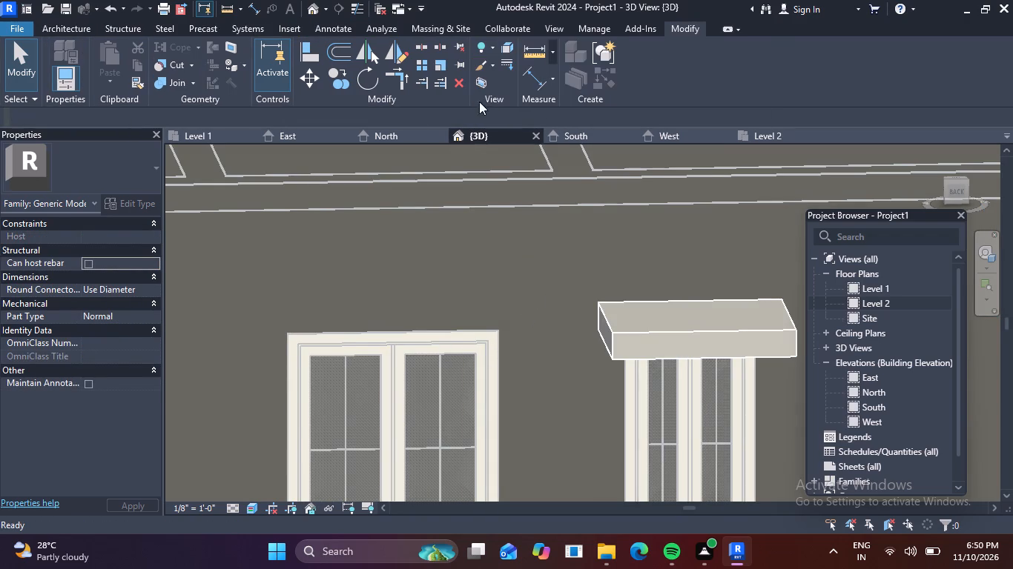
Start a new in-place component in the Generic Models category, keeping the default name.
{"action": "left_click", "coordinate": [79, 31]}
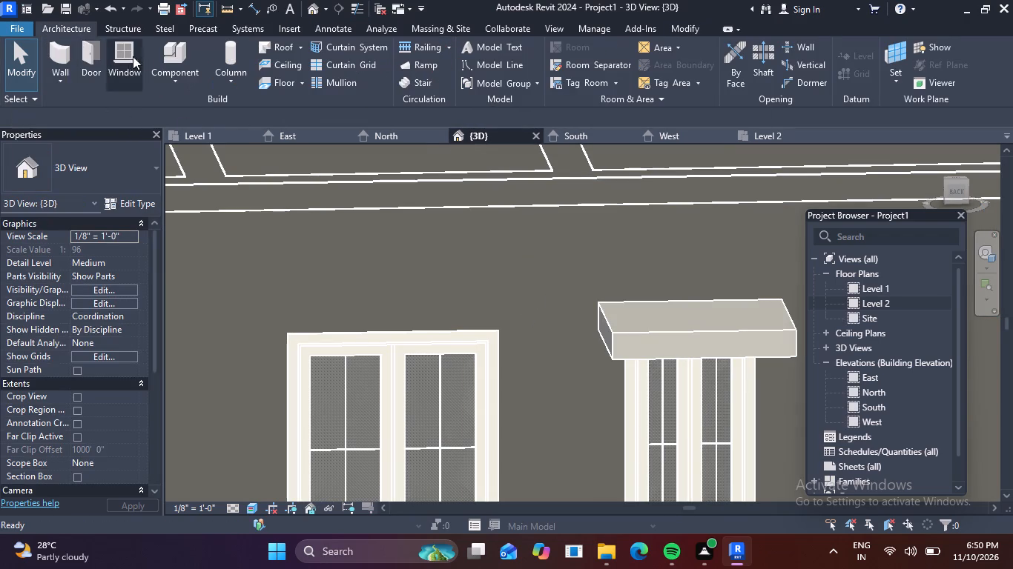
{"action": "left_click", "coordinate": [174, 75]}
{"action": "left_click", "coordinate": [199, 147]}
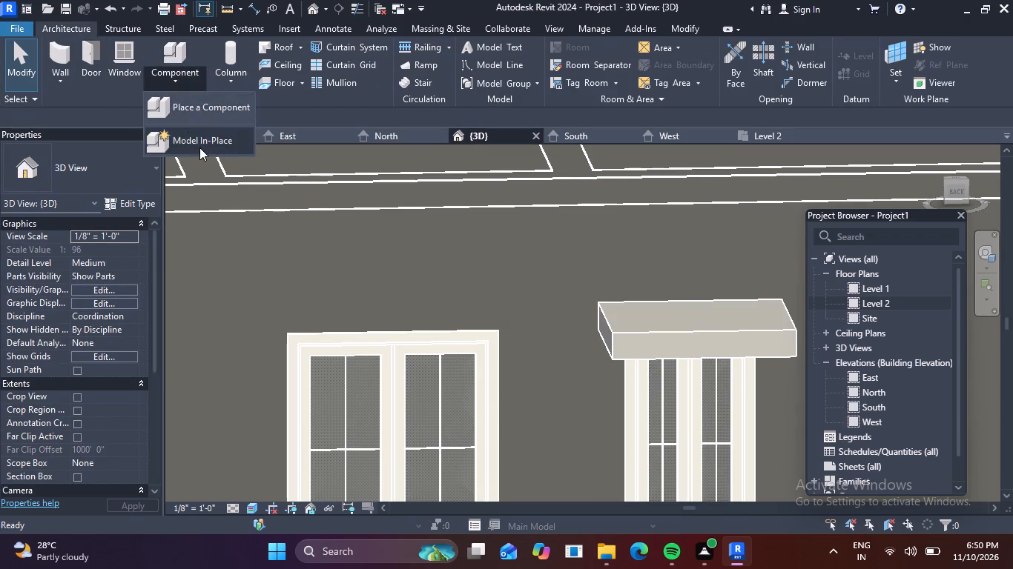
{"action": "scroll", "coordinate": [395, 233], "scroll_direction": "down", "scroll_amount": 4}
{"action": "scroll", "coordinate": [497, 257], "scroll_direction": "down", "scroll_amount": 4}
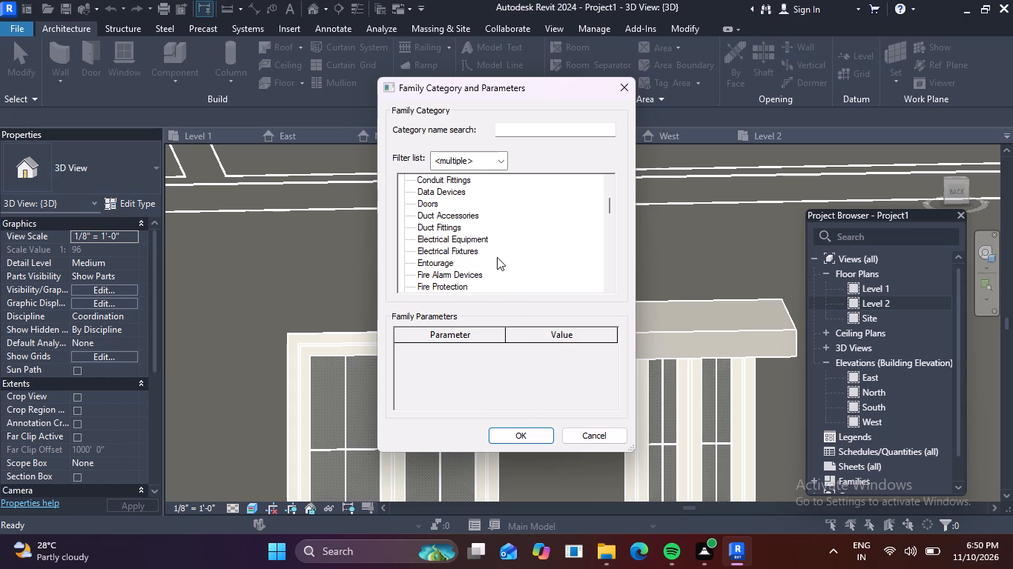
{"action": "scroll", "coordinate": [497, 257], "scroll_direction": "down", "scroll_amount": 9}
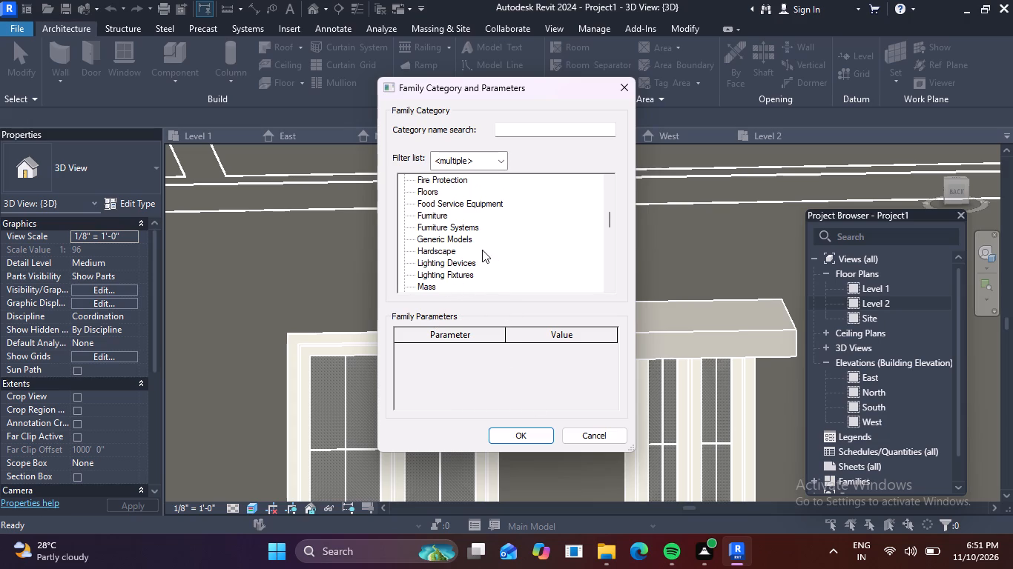
{"action": "scroll", "coordinate": [463, 264], "scroll_direction": "down", "scroll_amount": 3}
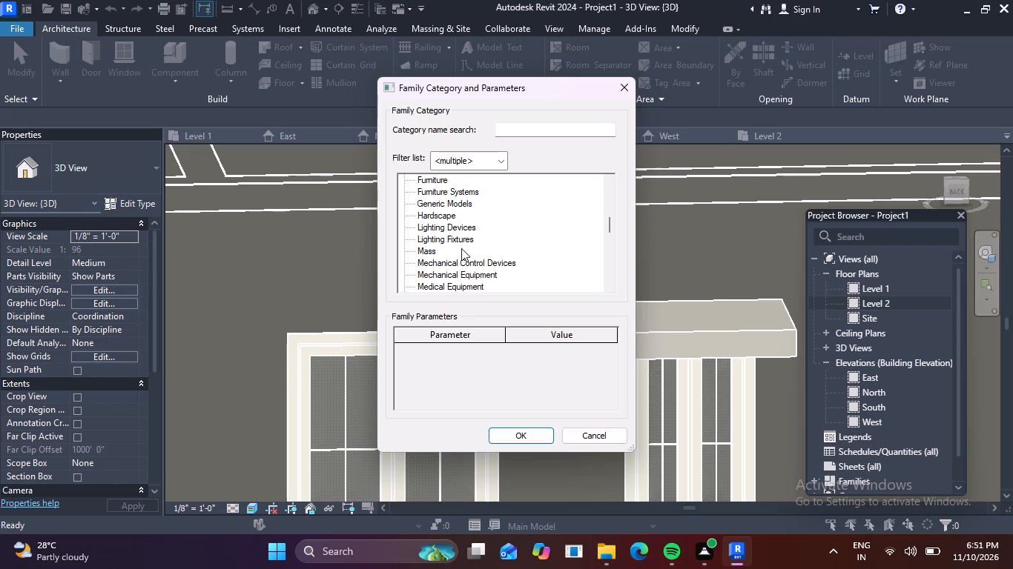
{"action": "scroll", "coordinate": [461, 248], "scroll_direction": "down", "scroll_amount": 3}
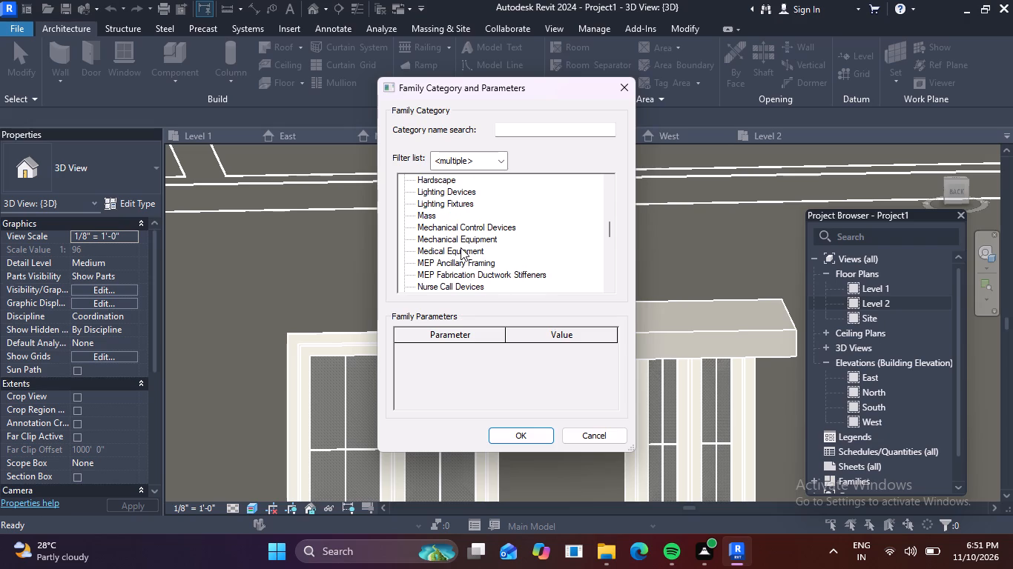
{"action": "scroll", "coordinate": [461, 247], "scroll_direction": "up", "scroll_amount": 3}
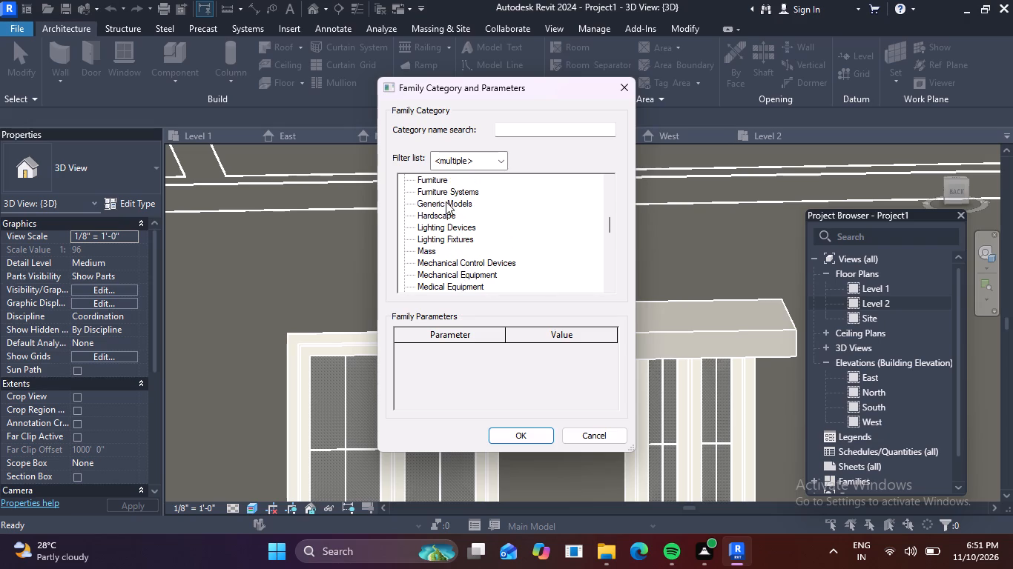
{"action": "left_click", "coordinate": [446, 202]}
{"action": "left_click", "coordinate": [524, 439]}
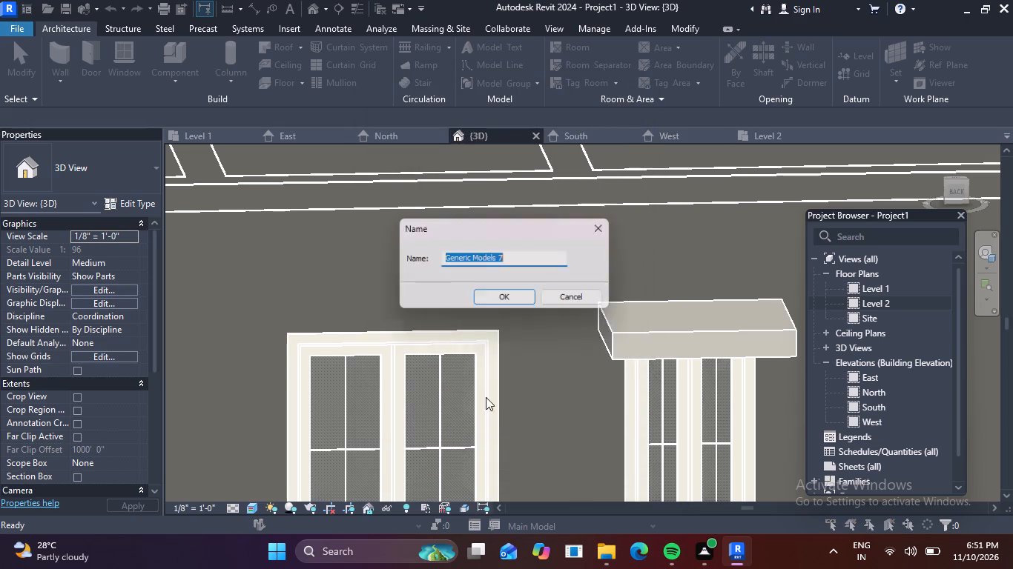
{"action": "left_click", "coordinate": [518, 297]}
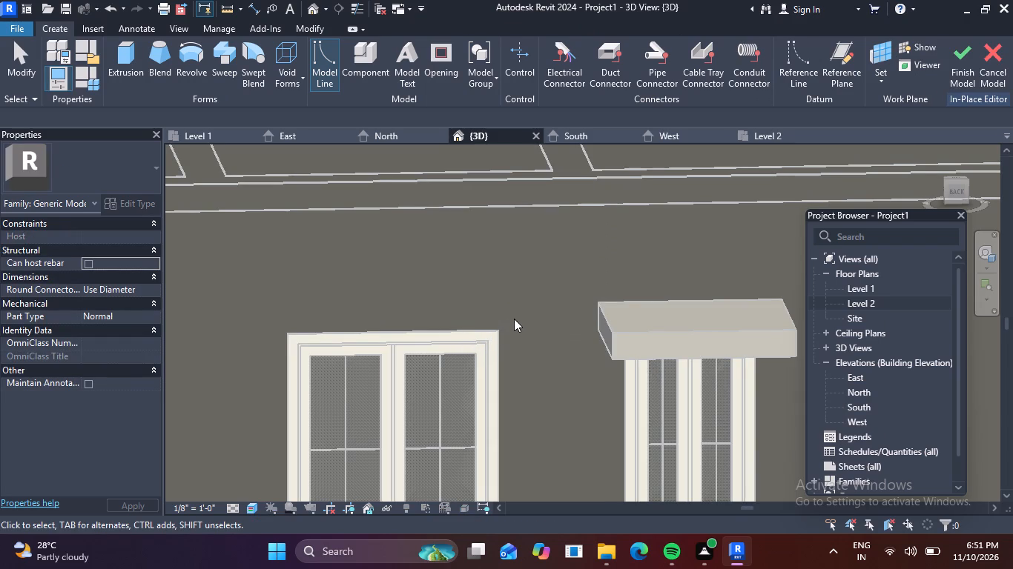
Start an extrusion and pick the exterior trim face of the wider window beside the narrow one as its work plane.
{"action": "left_click", "coordinate": [115, 61]}
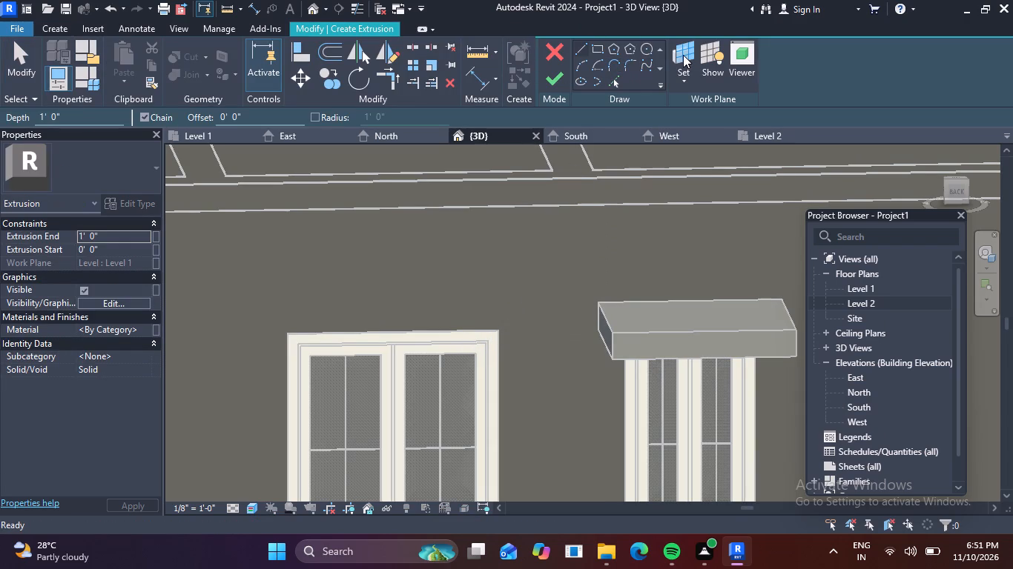
{"action": "left_click", "coordinate": [683, 55]}
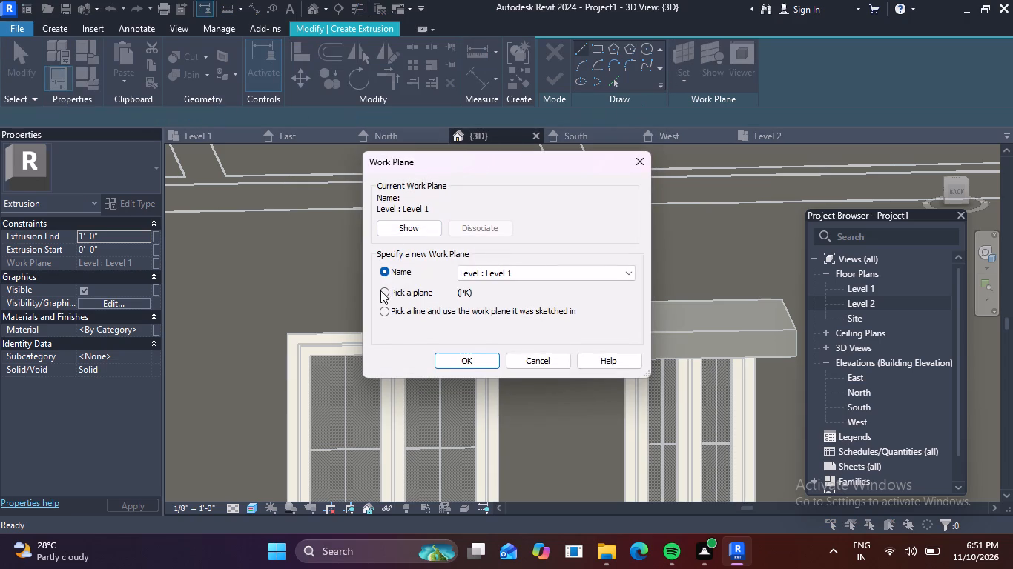
{"action": "left_click", "coordinate": [381, 292]}
{"action": "left_click", "coordinate": [471, 362]}
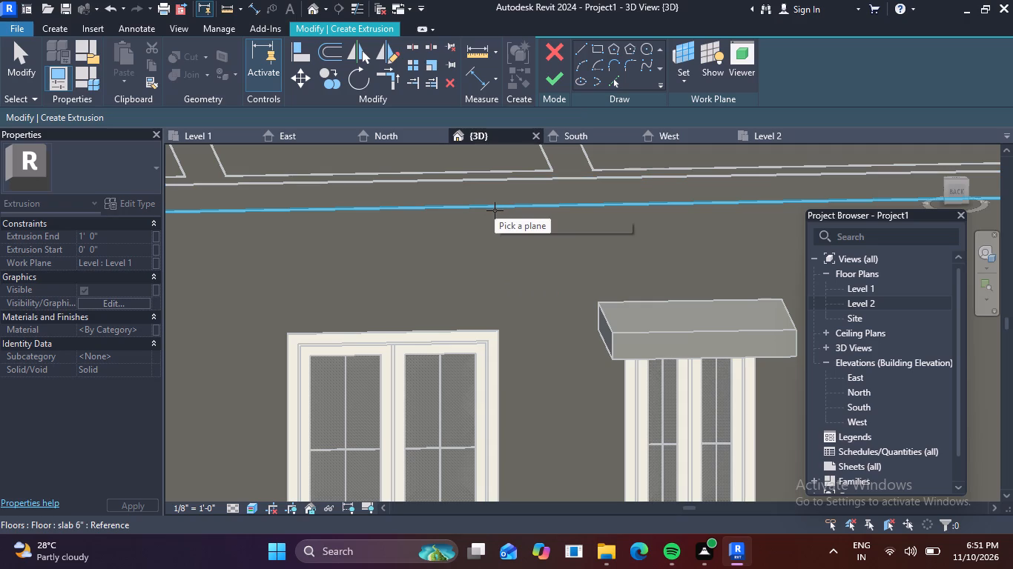
{"action": "left_click", "coordinate": [471, 326]}
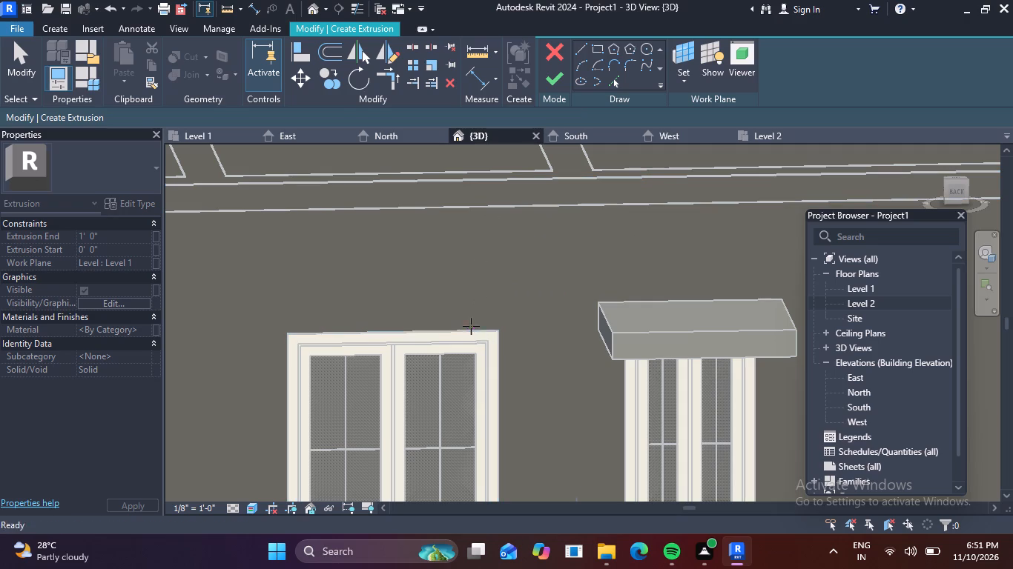
Sketch a slab end at the wider window's upper right corner: a 6" line outward, followed by a 6" line upward.
{"action": "left_click", "coordinate": [501, 330]}
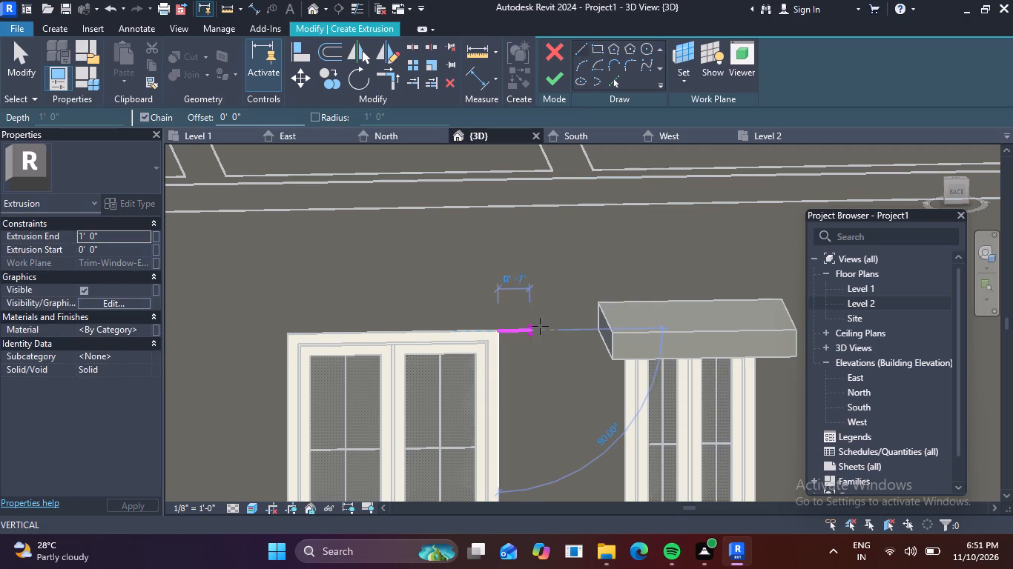
{"action": "key", "text": "6"}
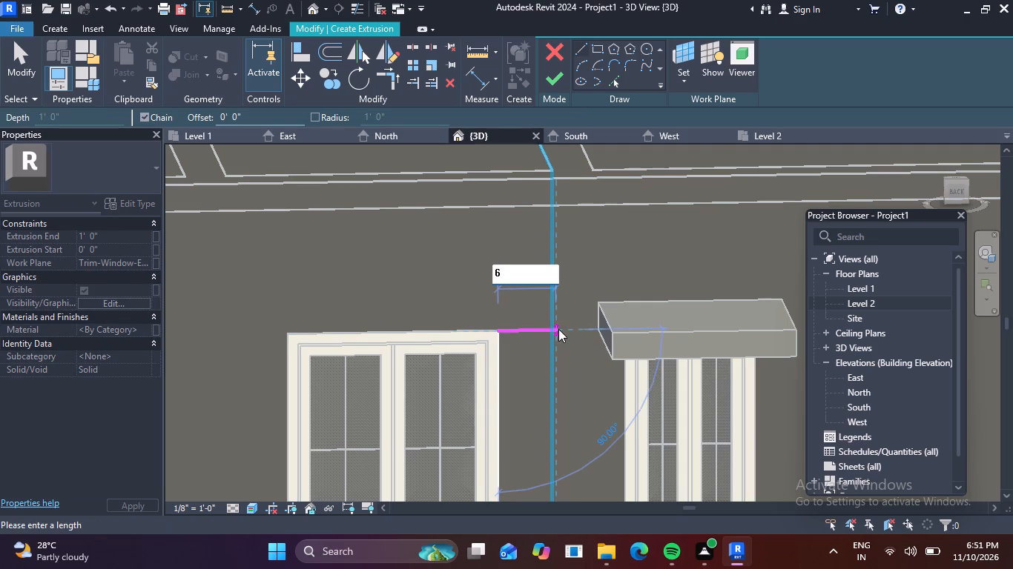
{"action": "key", "text": "shift+quotedbl"}
{"action": "key", "text": "Return"}
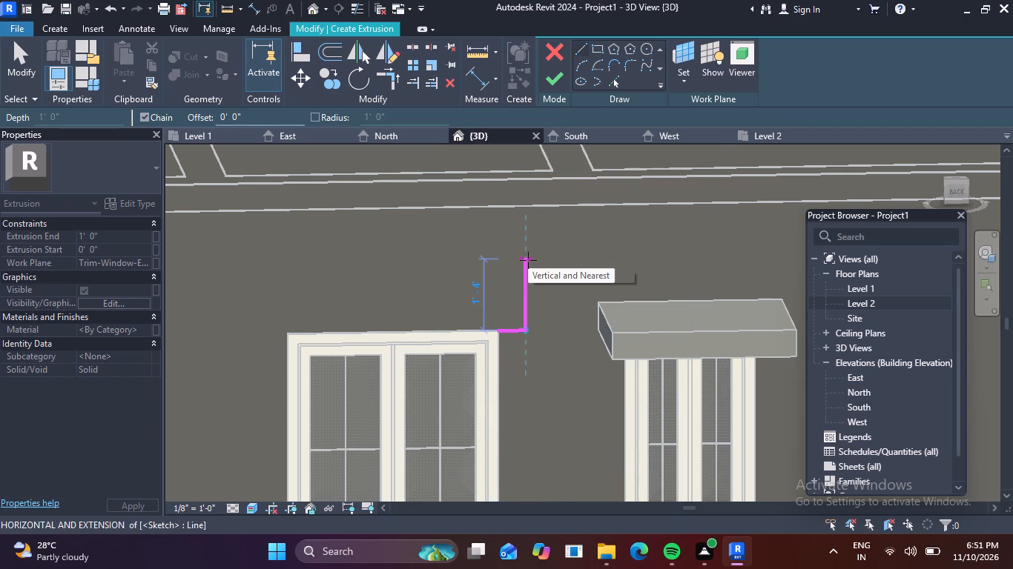
{"action": "key", "text": "6"}
{"action": "key", "text": "shift+quotedbl"}
{"action": "key", "text": "Return"}
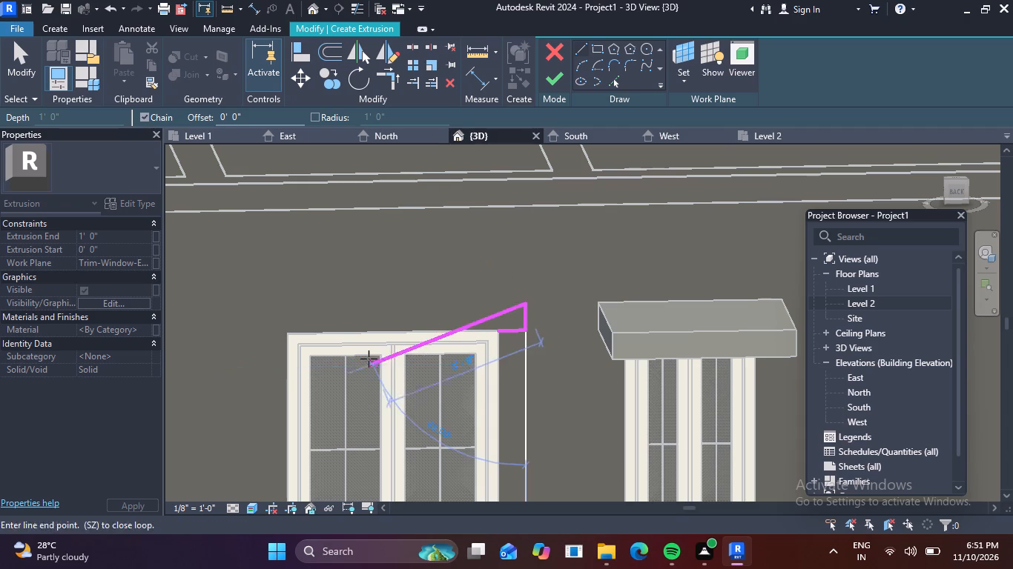
{"action": "key", "text": "Escape"}
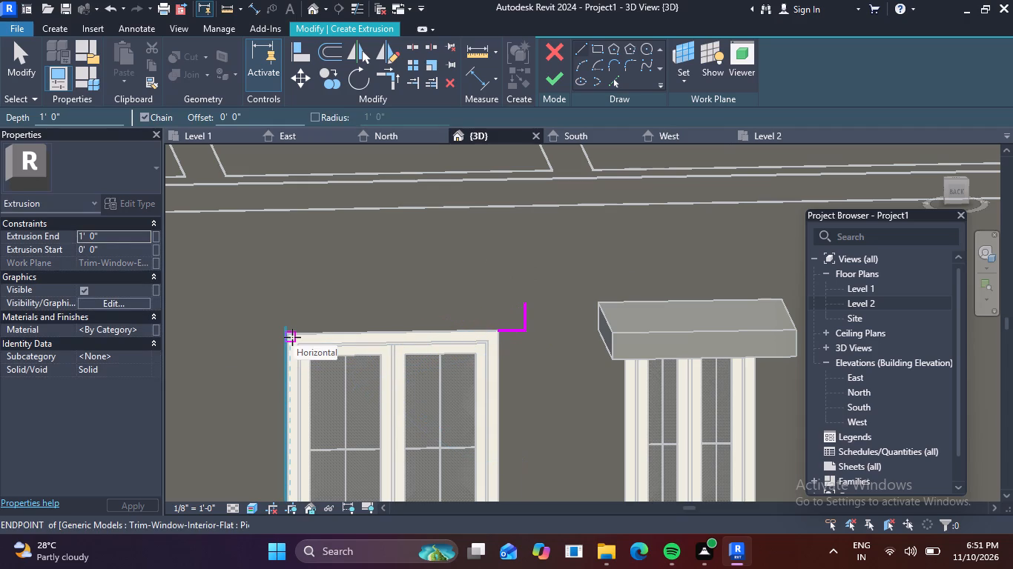
Sketch the opposite slab end at the wider window's upper left corner: 6" outward, followed by 6" upward.
{"action": "left_click", "coordinate": [282, 333]}
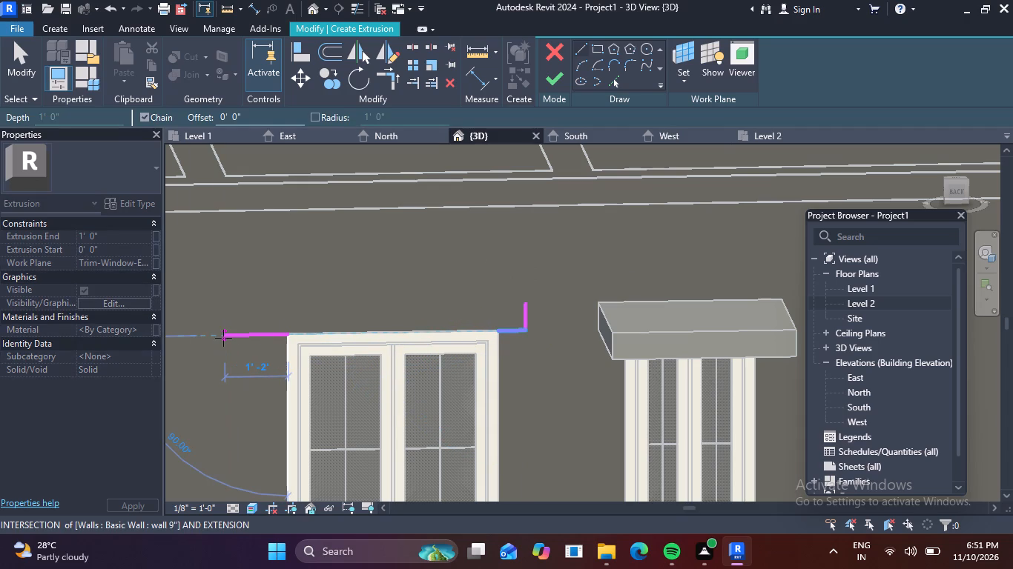
{"action": "type", "text": "6\""}
{"action": "key", "text": "Return"}
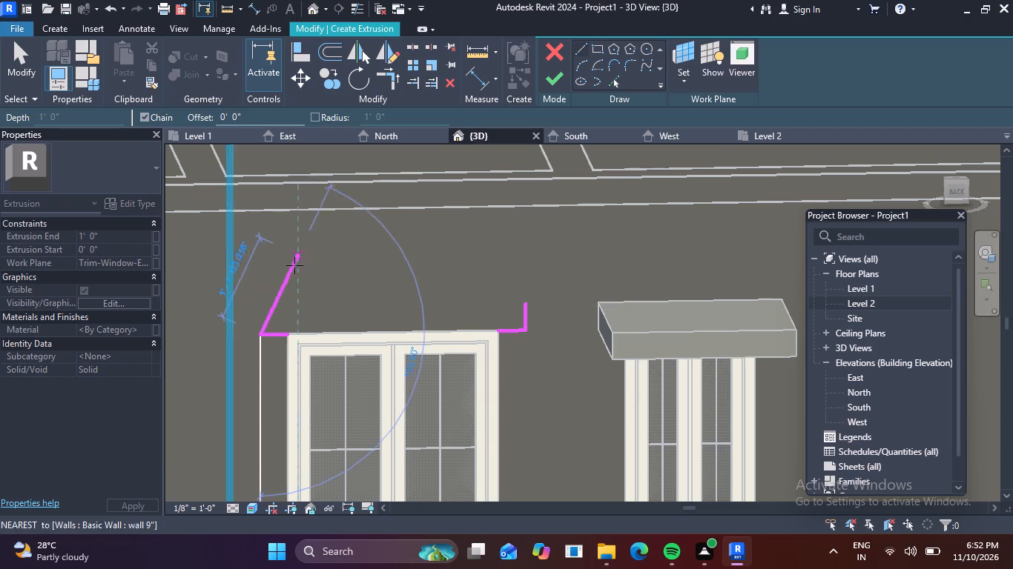
{"action": "scroll", "coordinate": [442, 248], "scroll_direction": "down", "scroll_amount": 9}
{"action": "scroll", "coordinate": [406, 299], "scroll_direction": "down", "scroll_amount": 1}
{"action": "middle_click_drag", "start_coordinate": [406, 299], "coordinate": [532, 366]}
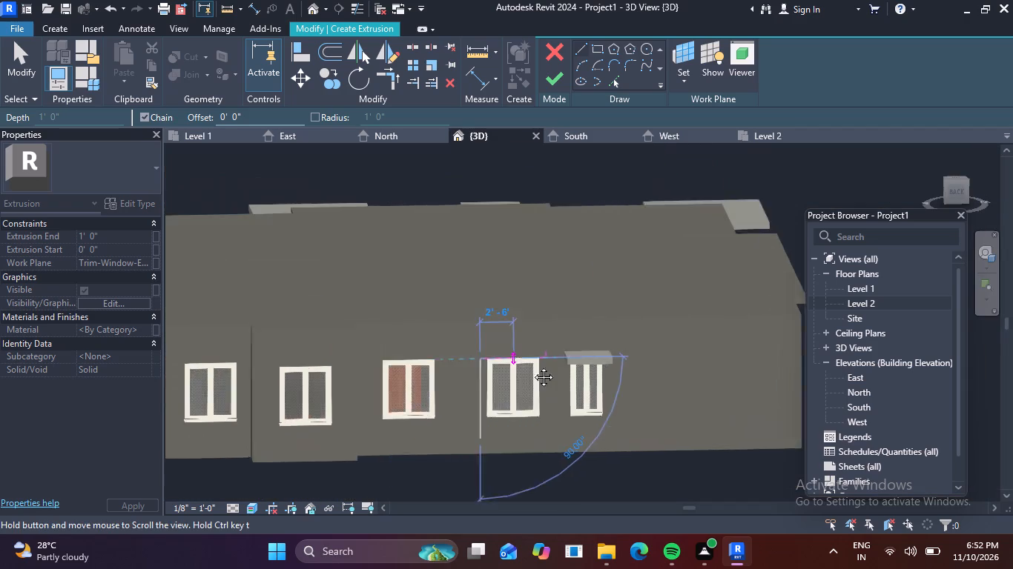
{"action": "middle_click_drag", "start_coordinate": [532, 366], "coordinate": [616, 390]}
{"action": "scroll", "coordinate": [587, 353], "scroll_direction": "down", "scroll_amount": 4}
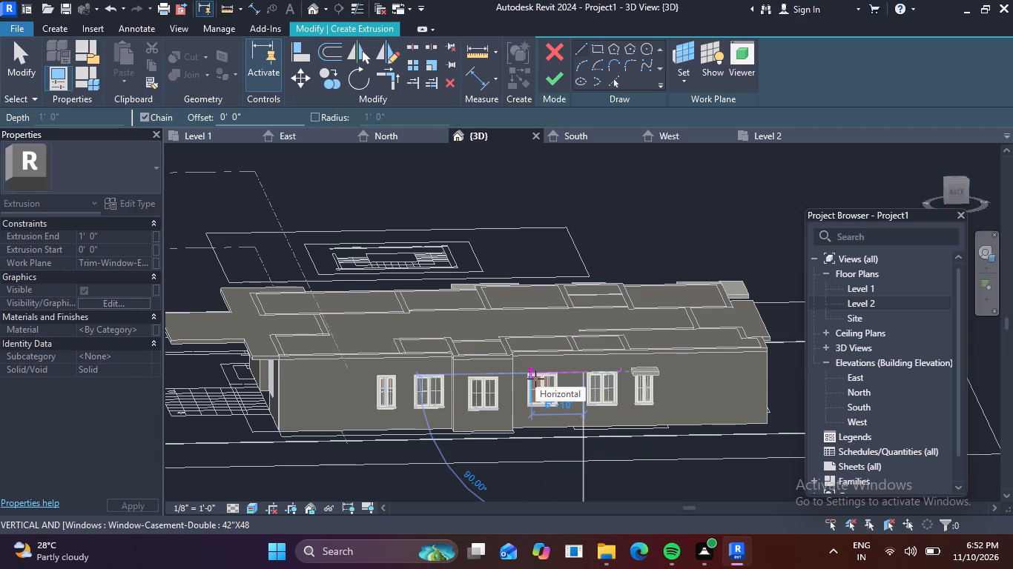
{"action": "scroll", "coordinate": [540, 370], "scroll_direction": "up", "scroll_amount": 5}
{"action": "scroll", "coordinate": [605, 365], "scroll_direction": "up", "scroll_amount": 5}
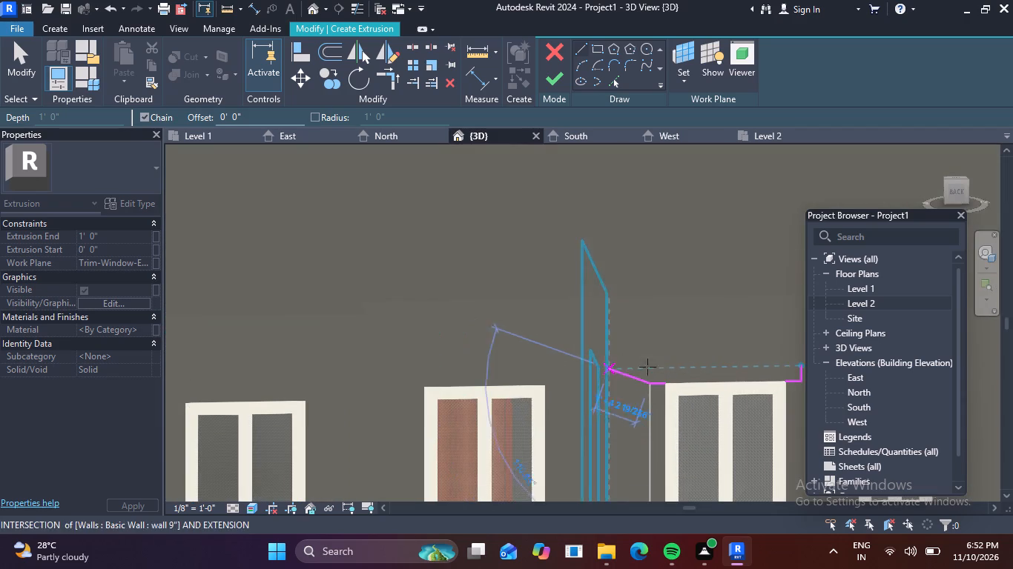
{"action": "middle_click_drag", "start_coordinate": [615, 362], "coordinate": [490, 319]}
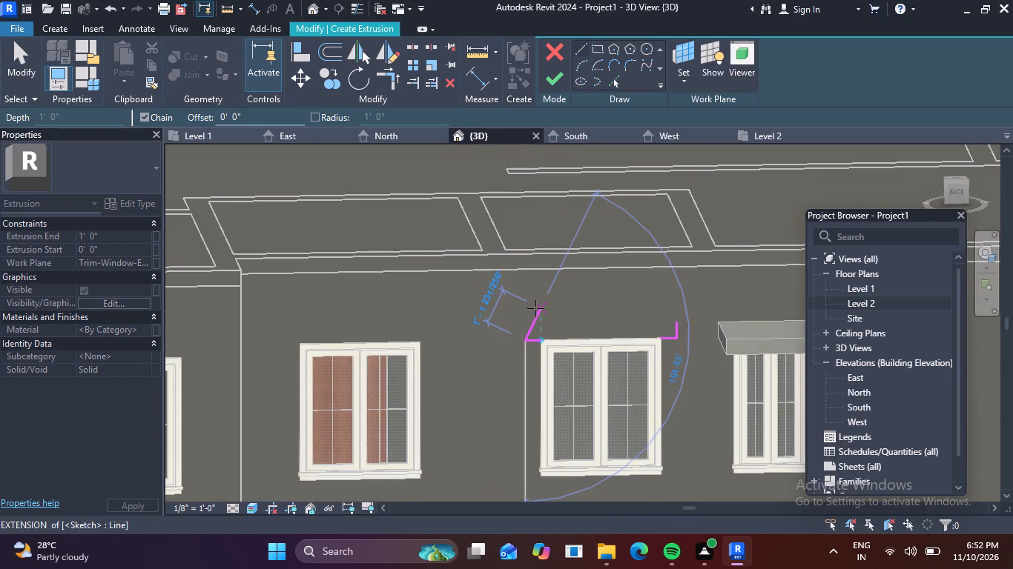
{"action": "scroll", "coordinate": [535, 308], "scroll_direction": "up", "scroll_amount": 4}
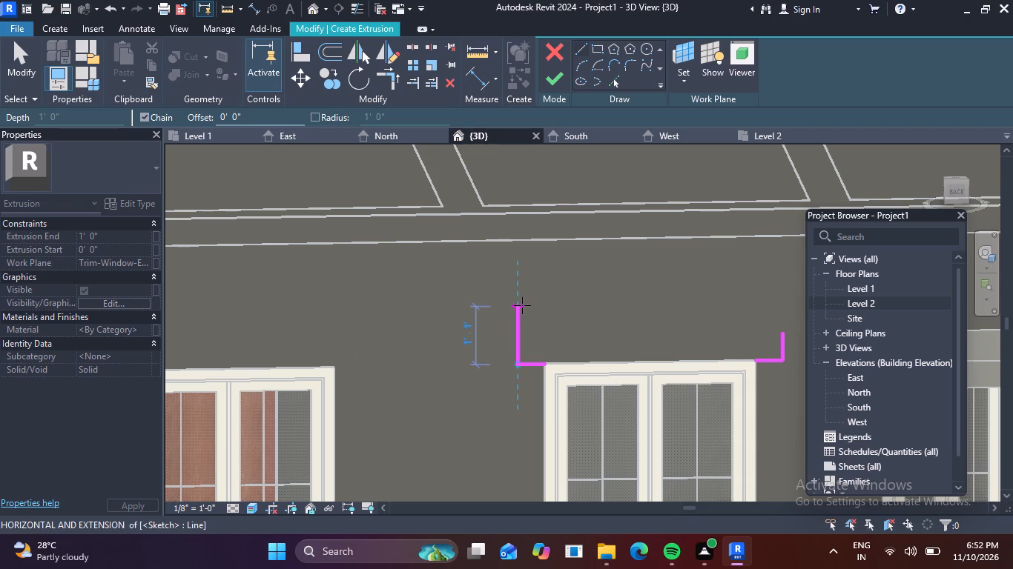
{"action": "key", "text": "6"}
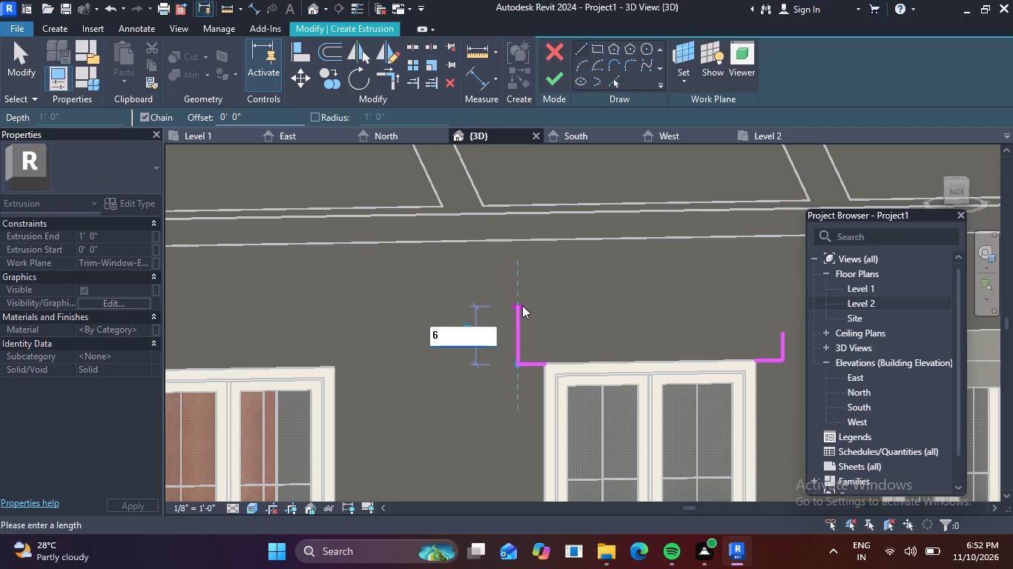
{"action": "key", "text": "shift+quotedbl"}
{"action": "key", "text": "Return"}
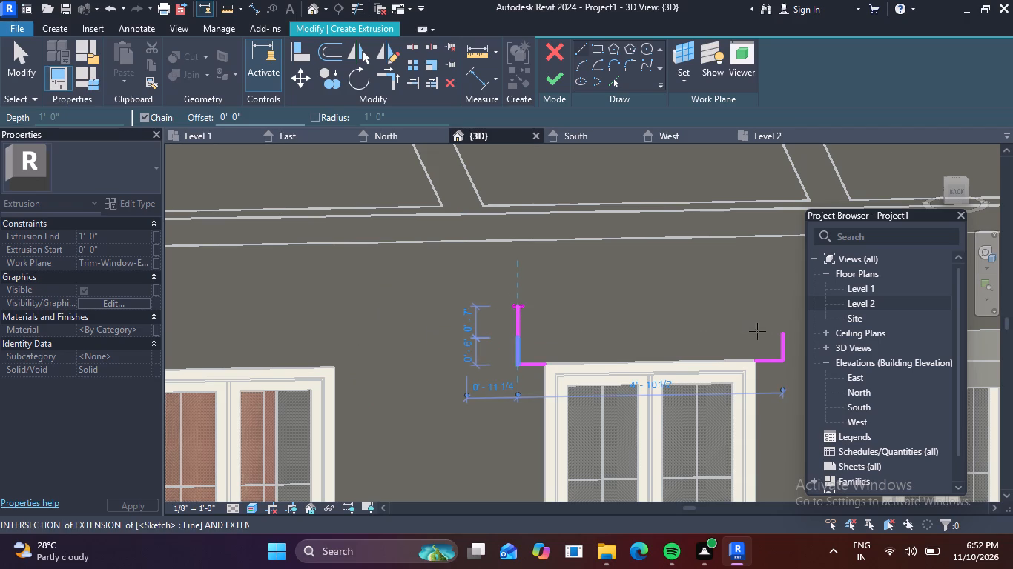
Draw the top line joining the two upright ends of the slab profile above the wider window.
{"action": "left_click", "coordinate": [781, 333]}
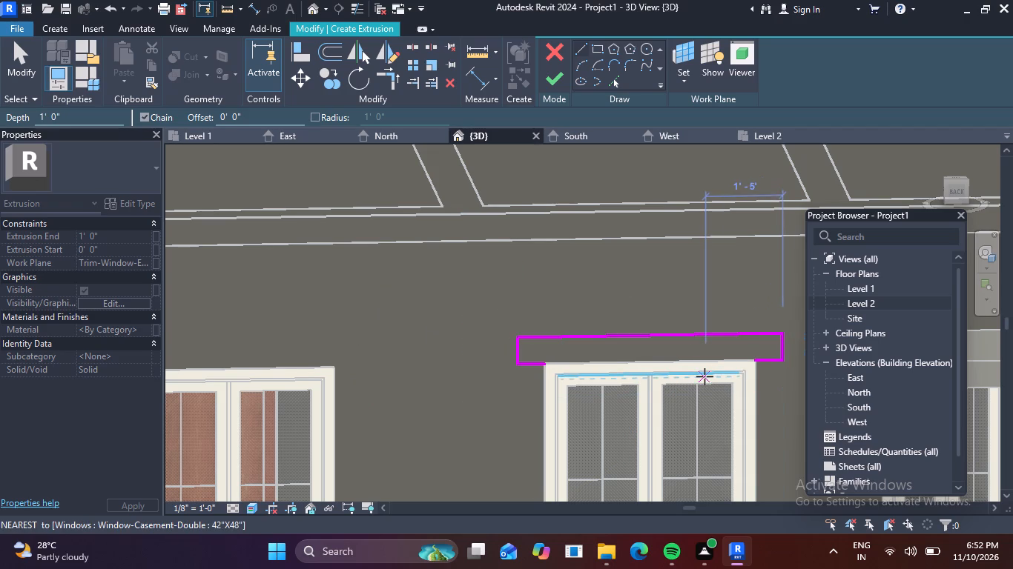
{"action": "key", "text": "Escape"}
Sketch a slab end at the adjacent double window's upper right corner: a 6" line outward, followed by a 6" line upward.
{"action": "scroll", "coordinate": [677, 370], "scroll_direction": "down", "scroll_amount": 4}
{"action": "middle_click_drag", "start_coordinate": [546, 370], "coordinate": [667, 341]}
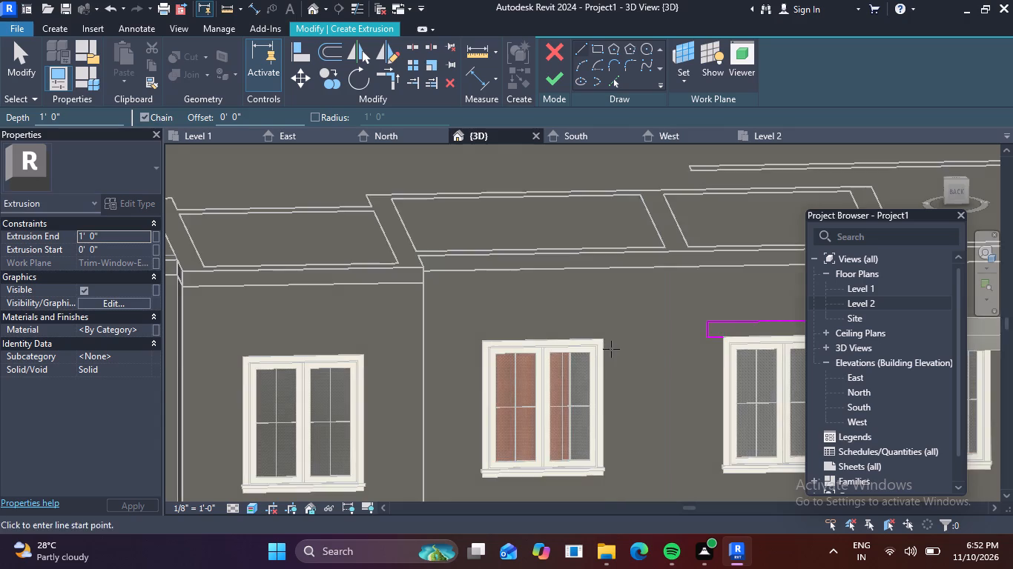
{"action": "scroll", "coordinate": [608, 346], "scroll_direction": "up", "scroll_amount": 4}
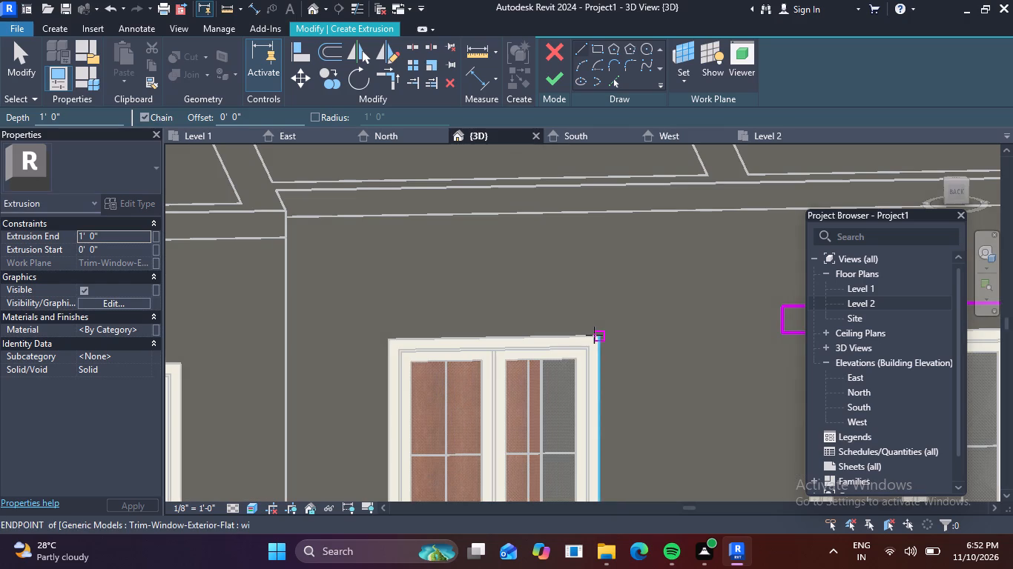
{"action": "left_click", "coordinate": [594, 335]}
{"action": "type", "text": "6\""}
{"action": "key", "text": "Return"}
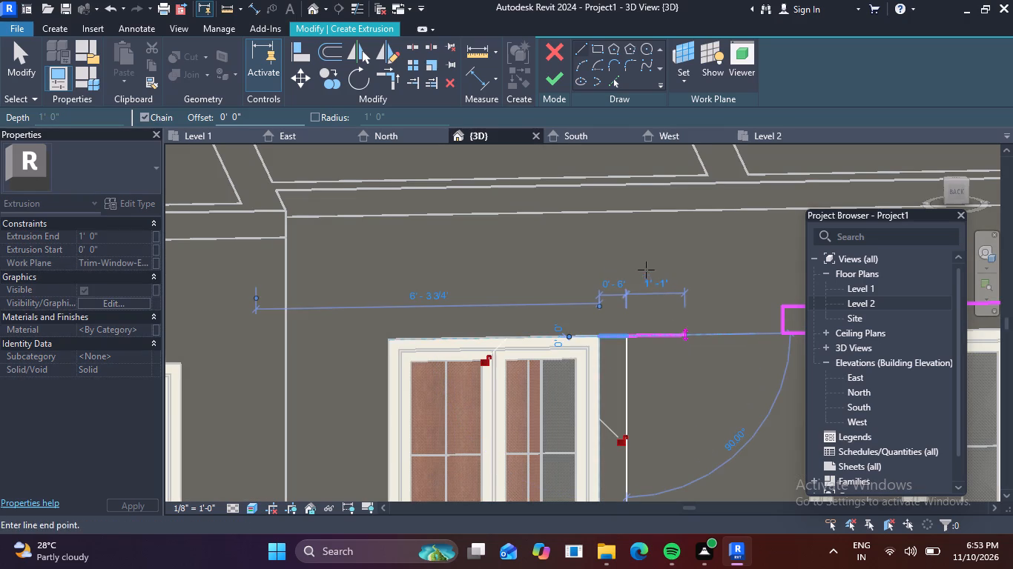
{"action": "type", "text": "6\""}
{"action": "key", "text": "Return"}
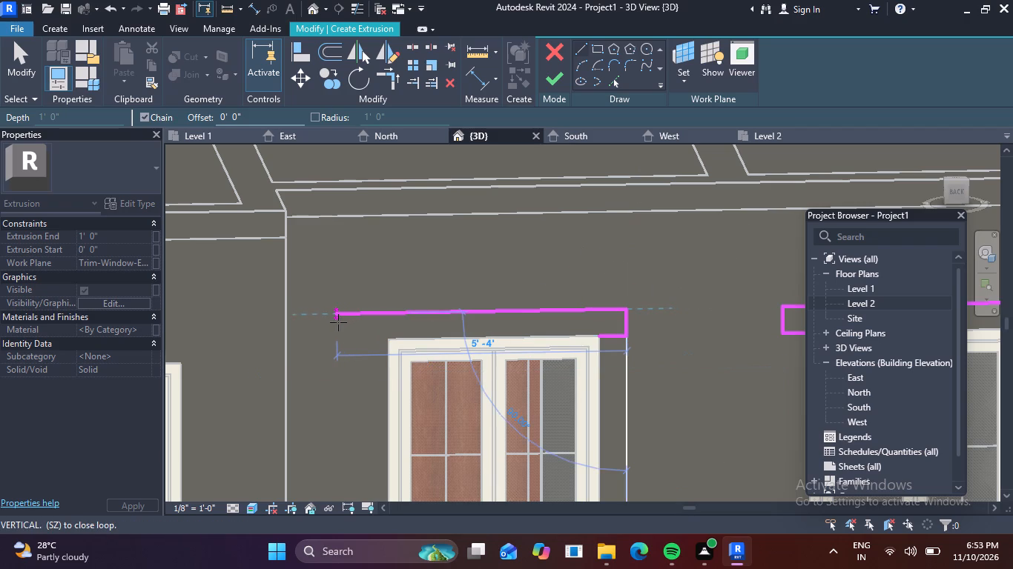
{"action": "key", "text": "Escape"}
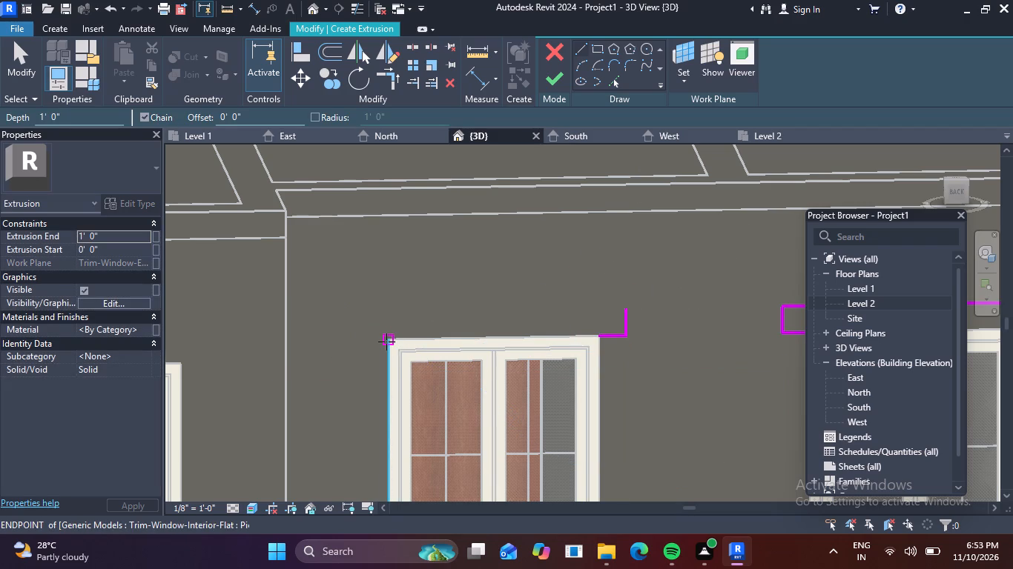
Sketch the opposite slab end at the same window's upper left corner: 6" outward, followed by 6" upward.
{"action": "left_click", "coordinate": [386, 342]}
{"action": "type", "text": "6'"}
{"action": "key", "text": "BackSpace"}
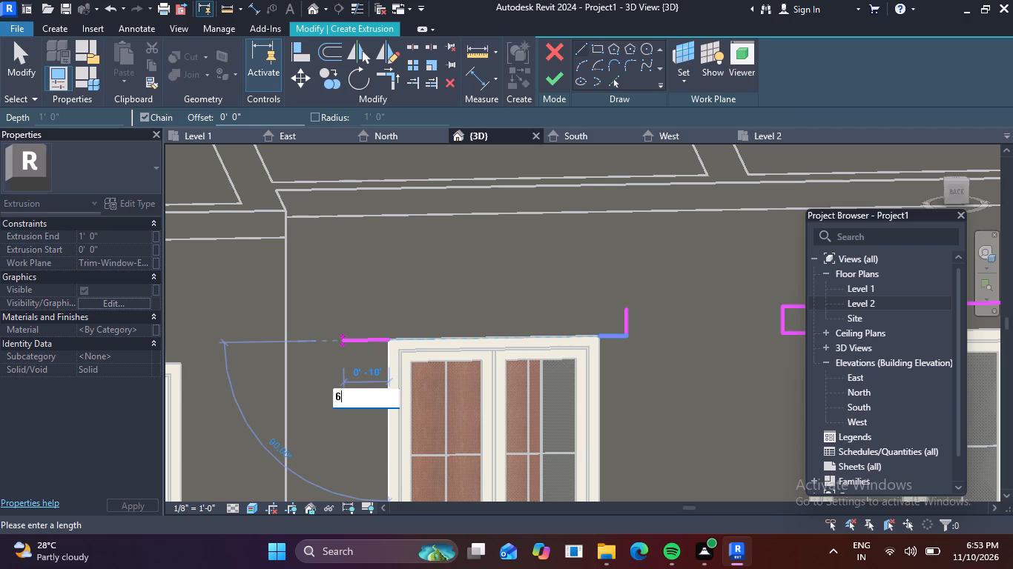
{"action": "key", "text": "shift+quotedbl"}
{"action": "key", "text": "Return"}
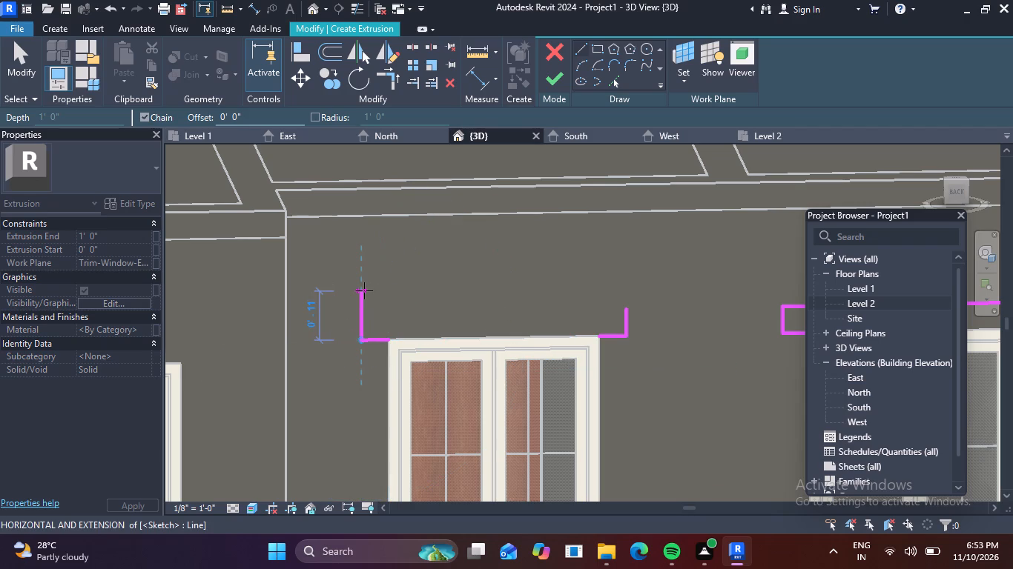
{"action": "key", "text": "6"}
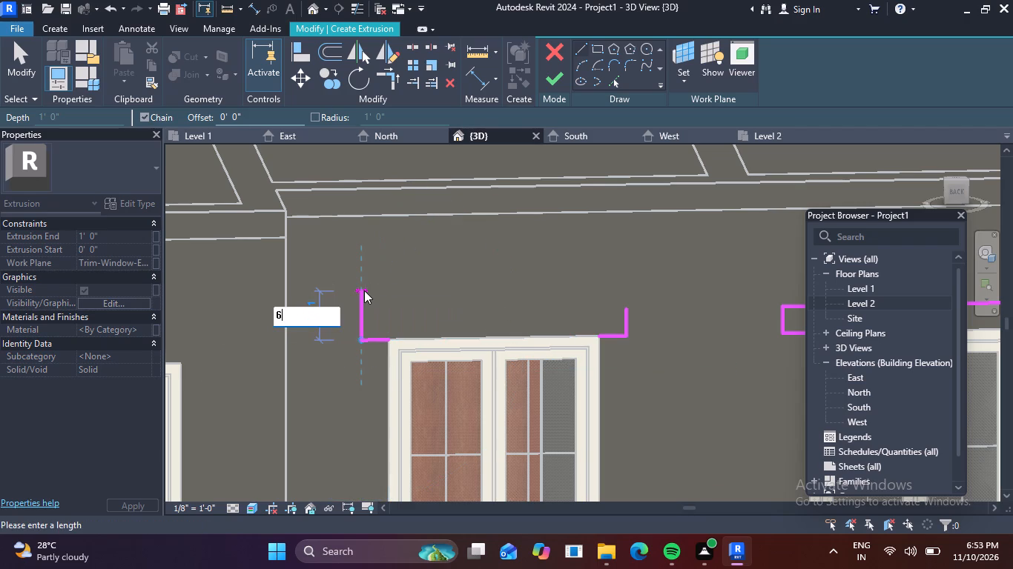
{"action": "key", "text": "shift+quotedbl"}
{"action": "key", "text": "Return"}
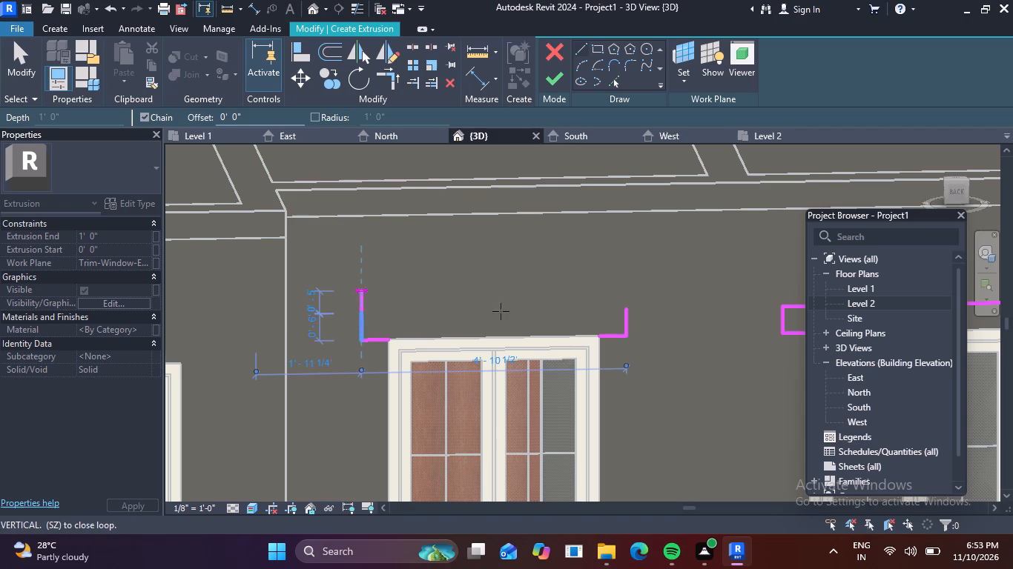
Close this second slab profile with a top line between the uprights and a bottom line along the window head.
{"action": "left_click", "coordinate": [627, 308]}
{"action": "left_click", "coordinate": [600, 333]}
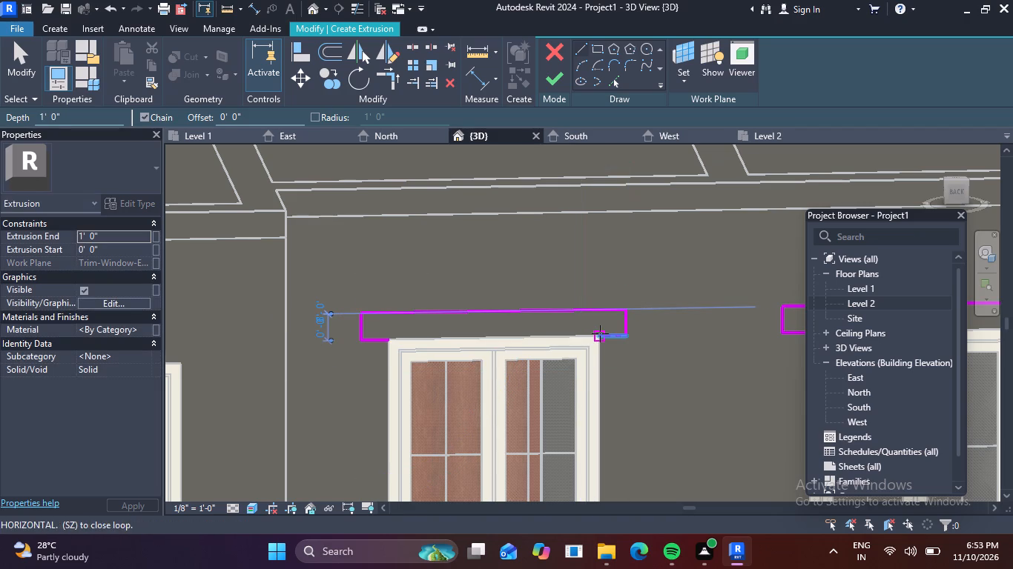
{"action": "left_click", "coordinate": [389, 337]}
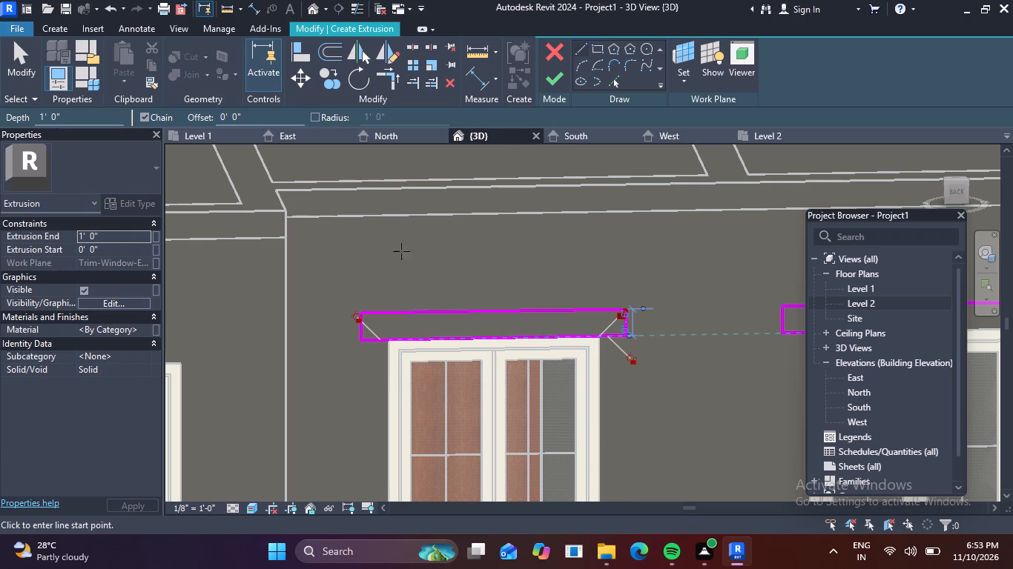
Try to finish the sketch, and draw the missing bottom line along the first wider window's head between its two upper corners.
{"action": "left_click", "coordinate": [555, 84]}
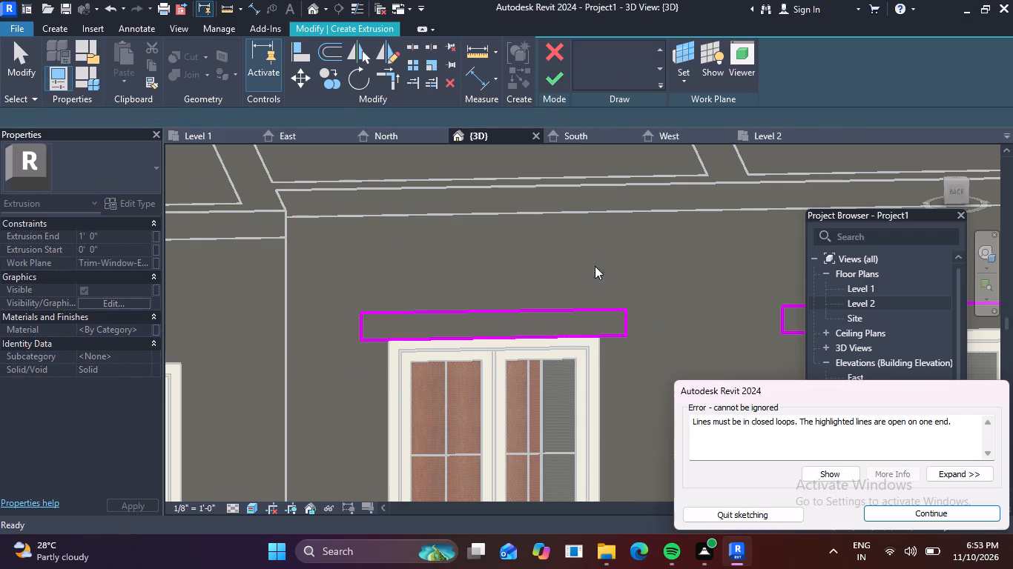
{"action": "scroll", "coordinate": [730, 439], "scroll_direction": "down", "scroll_amount": 1}
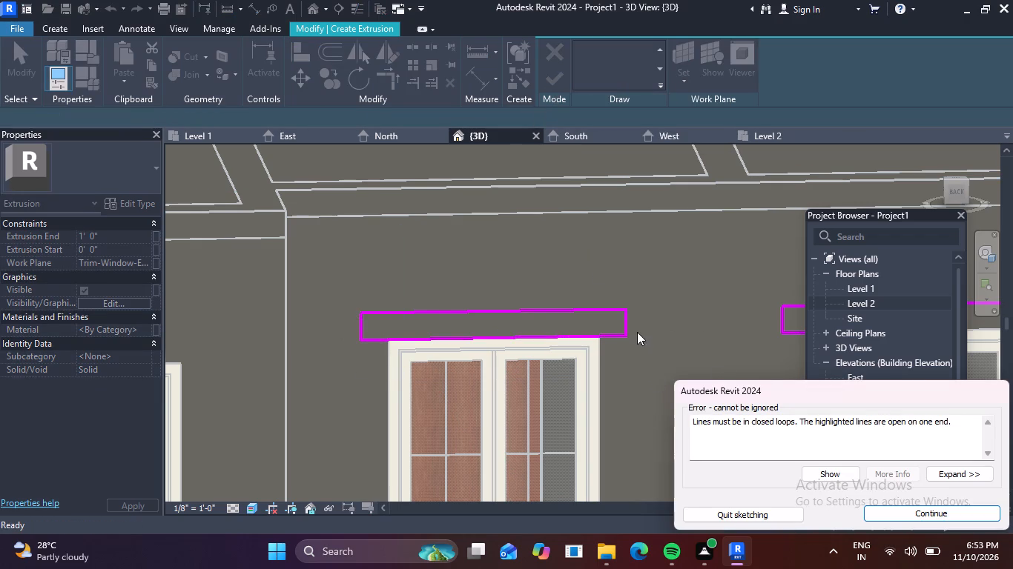
{"action": "middle_click_drag", "start_coordinate": [630, 326], "coordinate": [462, 259]}
{"action": "middle_click_drag", "start_coordinate": [618, 281], "coordinate": [421, 287]}
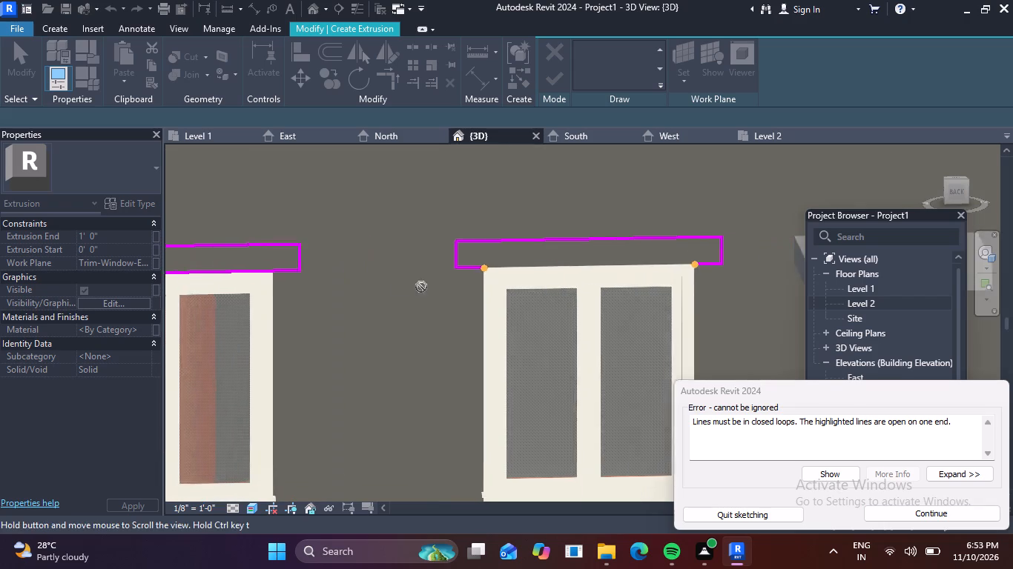
{"action": "middle_click_drag", "start_coordinate": [421, 287], "coordinate": [400, 290]}
{"action": "left_click", "coordinate": [920, 515]}
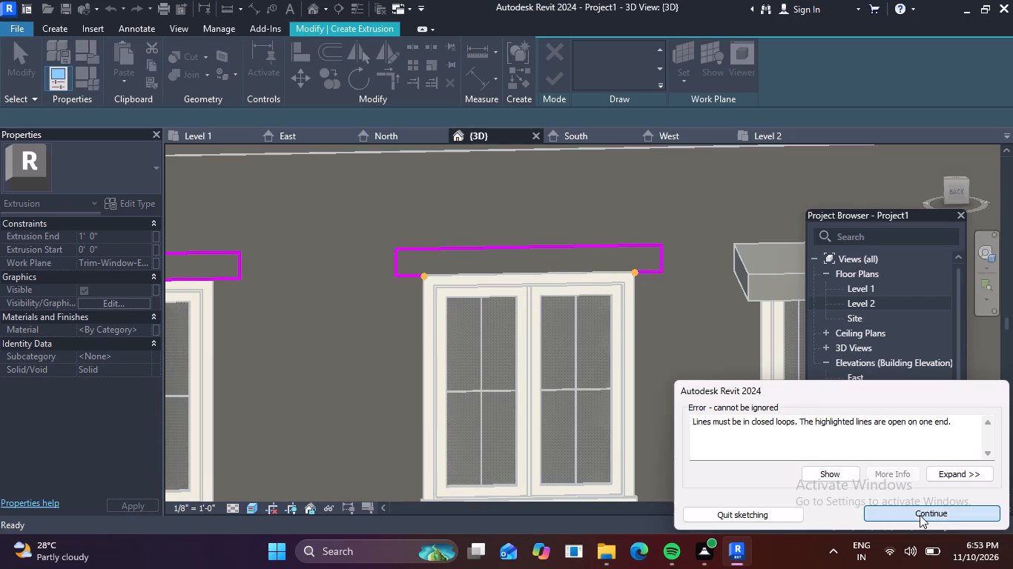
{"action": "left_click", "coordinate": [636, 271]}
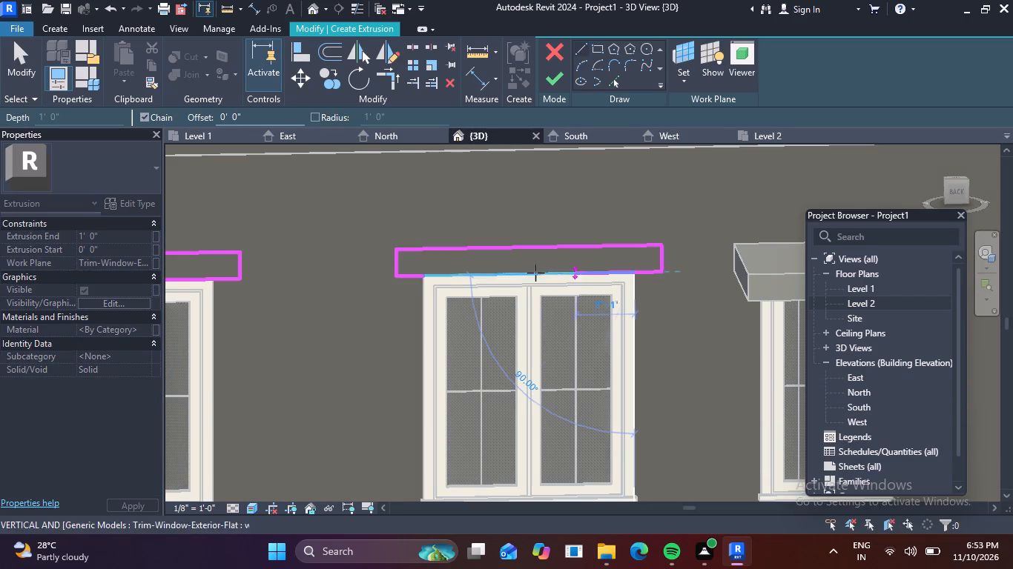
{"action": "left_click", "coordinate": [424, 276]}
Finish the sketch of both slabs, set the extrusion end to 3', and finish the in-place model.
{"action": "scroll", "coordinate": [517, 322], "scroll_direction": "down", "scroll_amount": 3}
{"action": "middle_click_drag", "start_coordinate": [524, 327], "coordinate": [551, 325]}
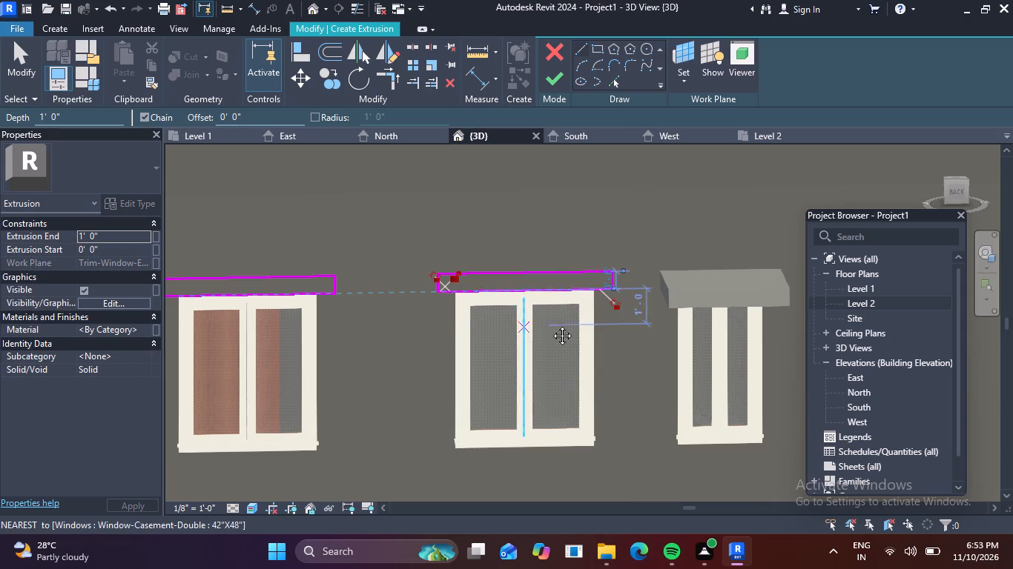
{"action": "middle_click_drag", "start_coordinate": [551, 325], "coordinate": [712, 305]}
{"action": "left_click", "coordinate": [555, 74]}
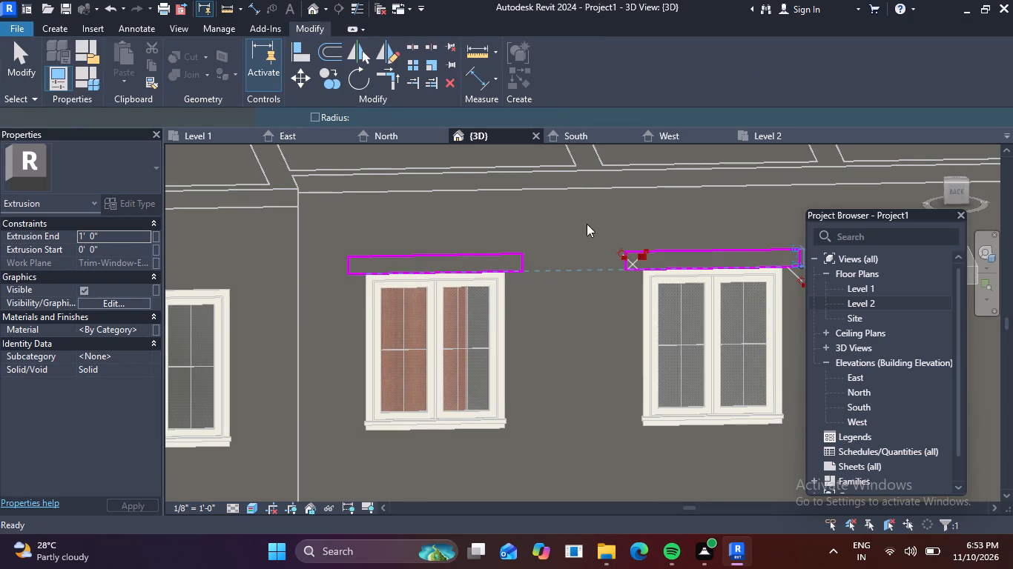
{"action": "left_click", "coordinate": [99, 234]}
{"action": "key", "text": "BackSpace"}
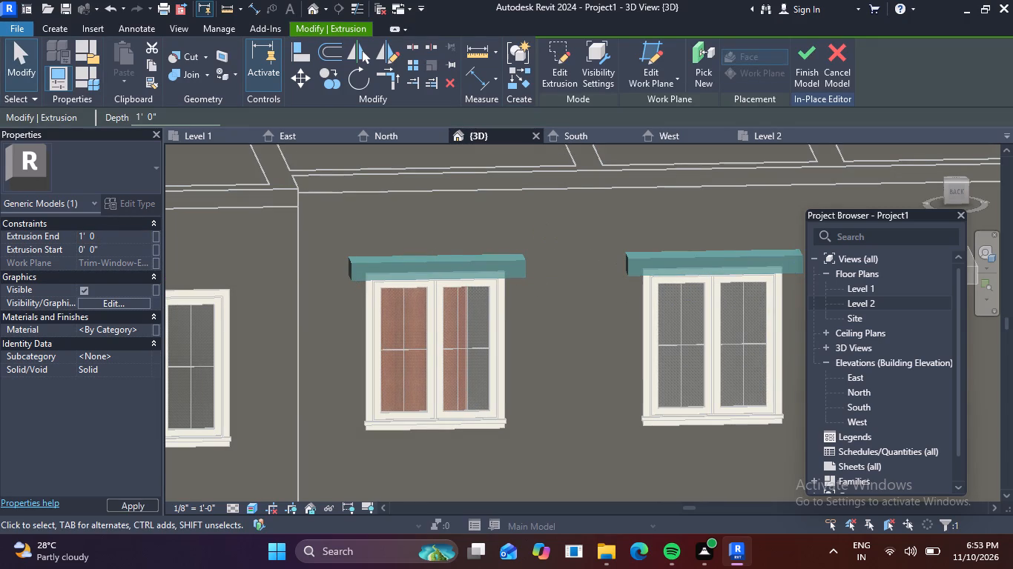
{"action": "key", "text": "BackSpace"}
{"action": "key", "text": "BackSpace"}
{"action": "key", "text": "BackSpace"}
{"action": "key", "text": "BackSpace"}
{"action": "key", "text": "BackSpace"}
{"action": "key", "text": "BackSpace"}
{"action": "type", "text": "3\""}
{"action": "key", "text": "BackSpace"}
{"action": "key", "text": "apostrophe"}
{"action": "key", "text": "Return"}
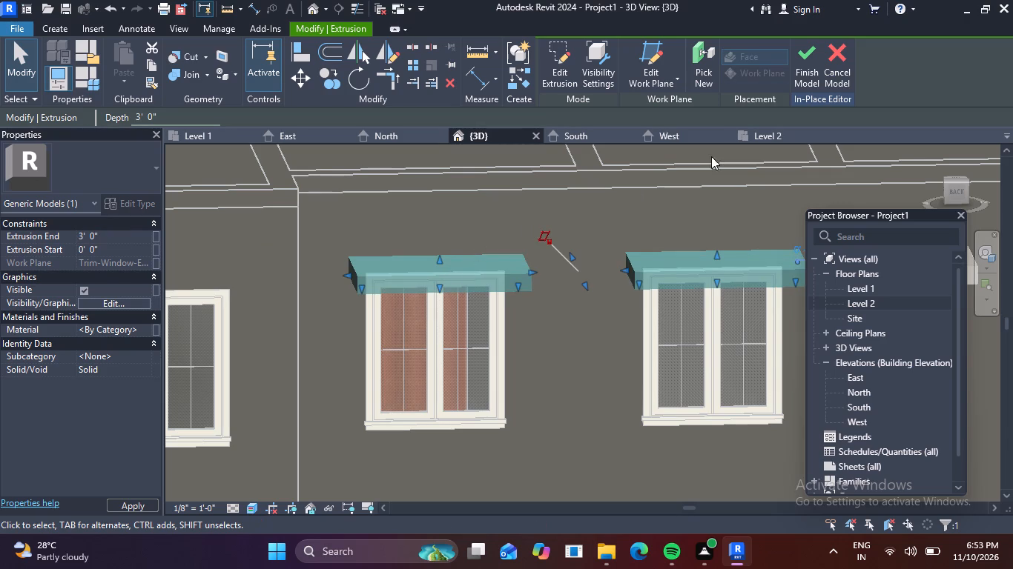
{"action": "left_click", "coordinate": [811, 56]}
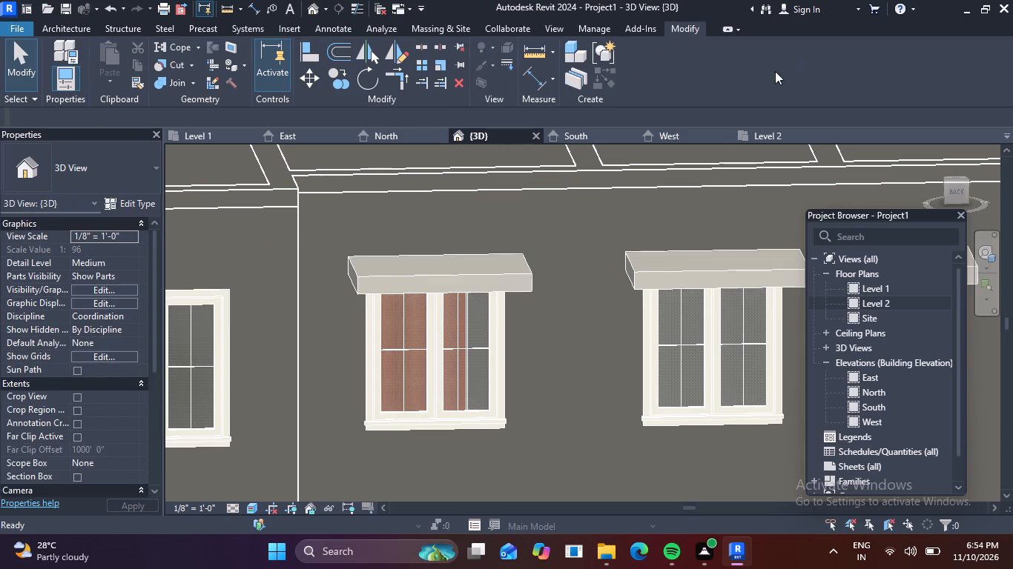
Start a new in-place component in the Generic Models category for the remaining back wall windows, keeping the default name.
{"action": "scroll", "coordinate": [428, 130], "scroll_direction": "down", "scroll_amount": 4}
{"action": "scroll", "coordinate": [512, 233], "scroll_direction": "down", "scroll_amount": 3}
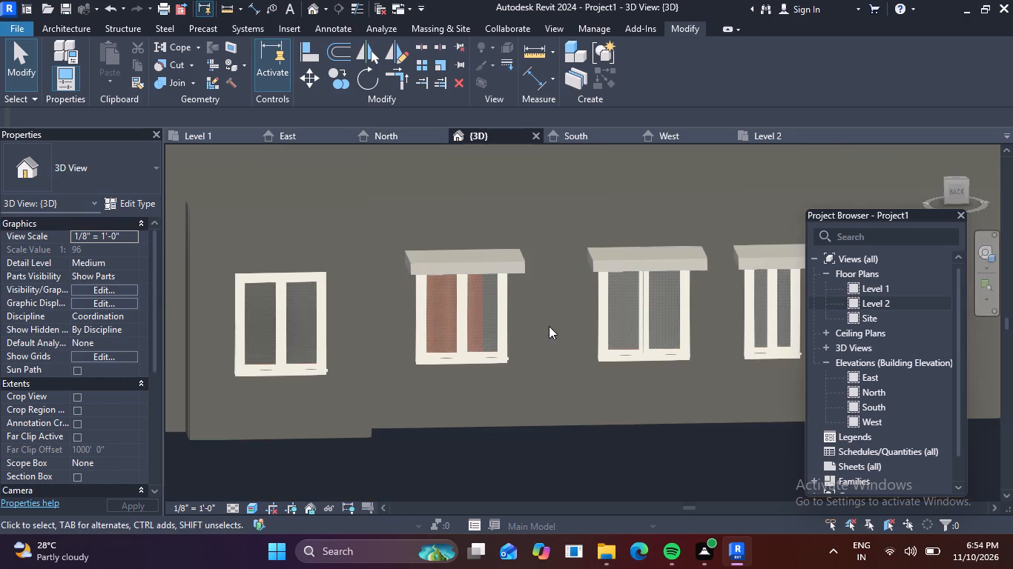
{"action": "middle_click_drag", "start_coordinate": [560, 321], "coordinate": [426, 310]}
{"action": "middle_click_drag", "start_coordinate": [395, 291], "coordinate": [692, 287]}
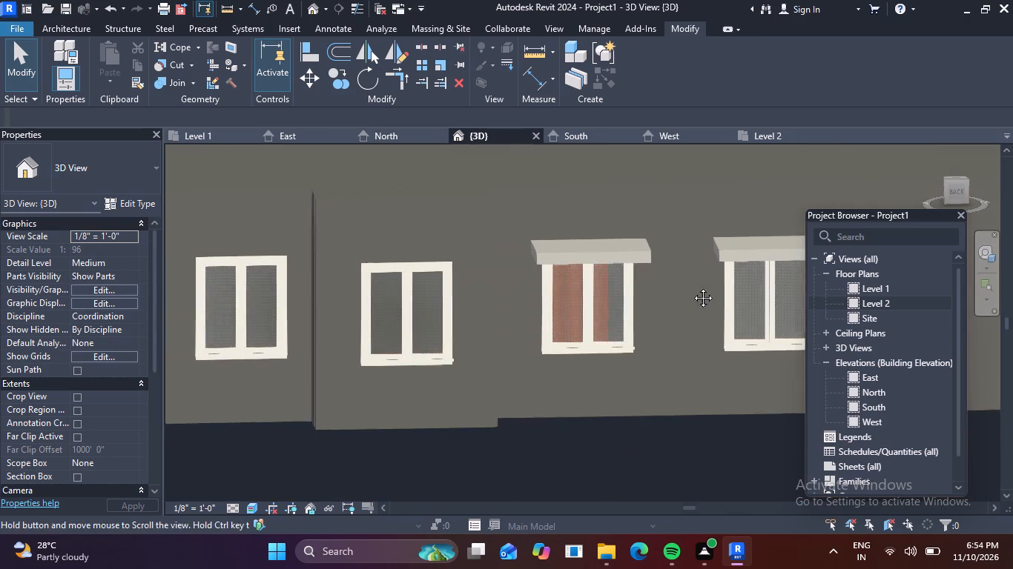
{"action": "middle_click_drag", "start_coordinate": [692, 287], "coordinate": [702, 285]}
{"action": "middle_click_drag", "start_coordinate": [508, 236], "coordinate": [538, 238]}
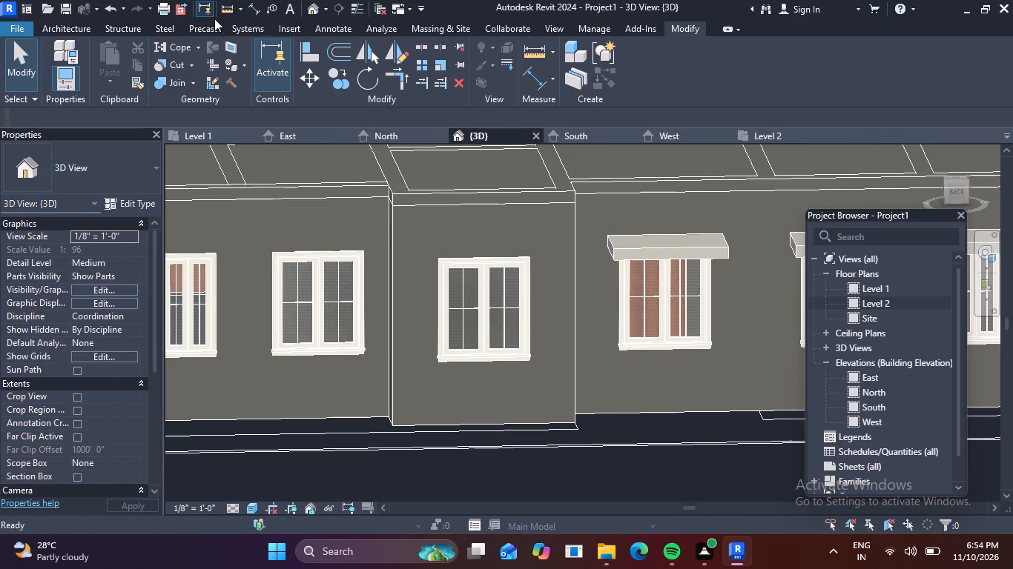
{"action": "left_click", "coordinate": [63, 27]}
{"action": "left_click", "coordinate": [181, 75]}
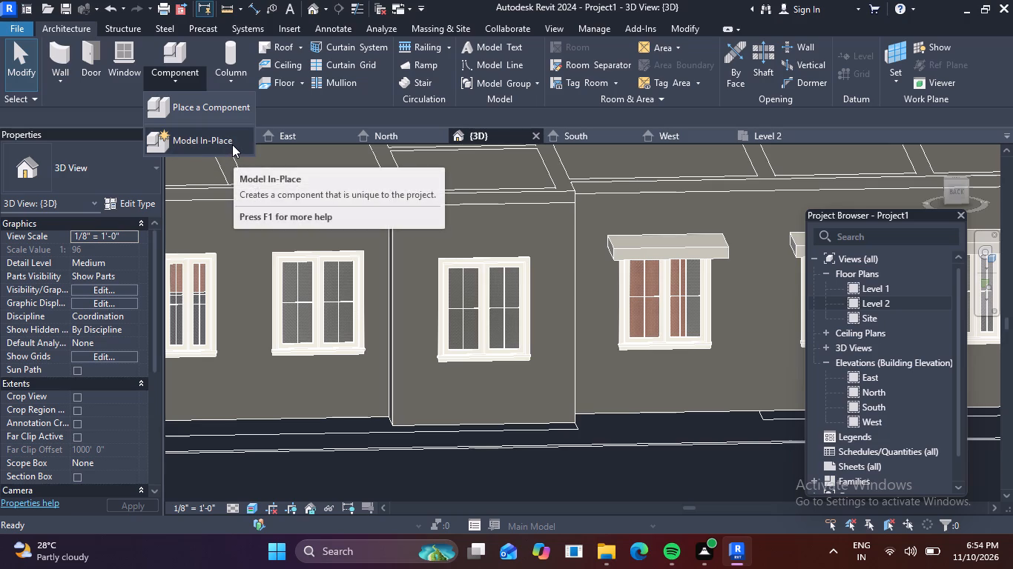
{"action": "left_click", "coordinate": [232, 144]}
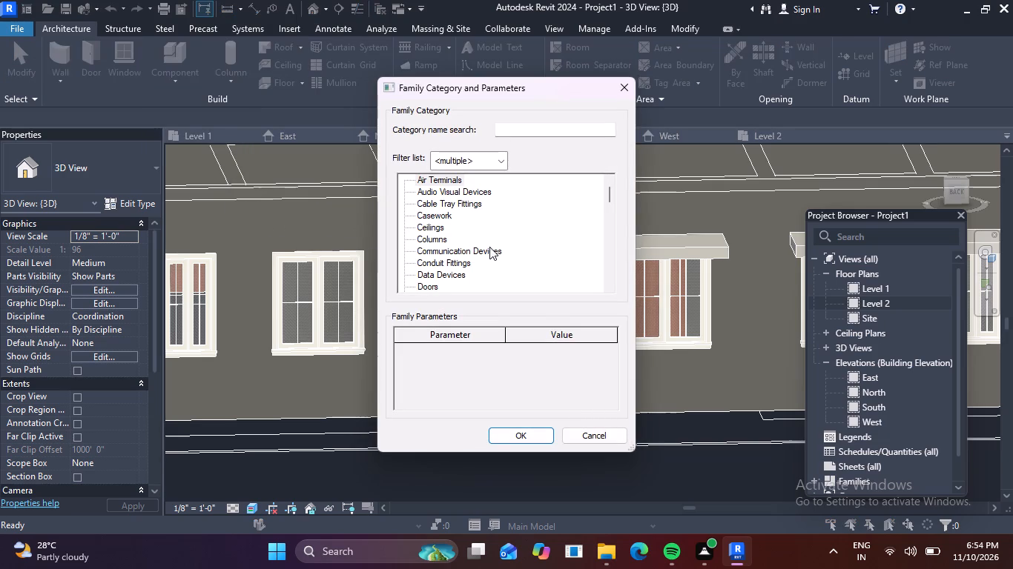
{"action": "scroll", "coordinate": [433, 232], "scroll_direction": "down", "scroll_amount": 8}
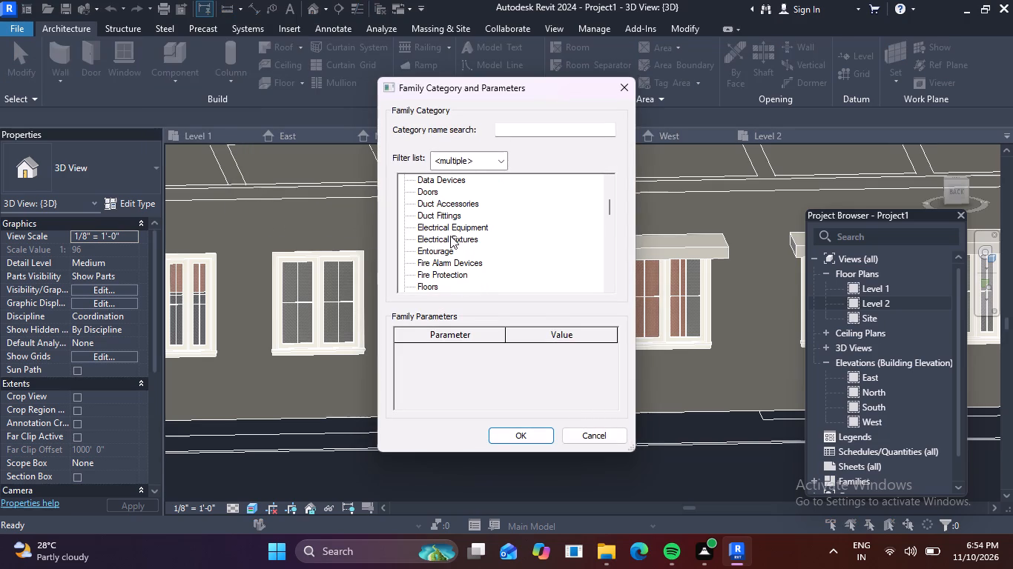
{"action": "scroll", "coordinate": [458, 239], "scroll_direction": "down", "scroll_amount": 1}
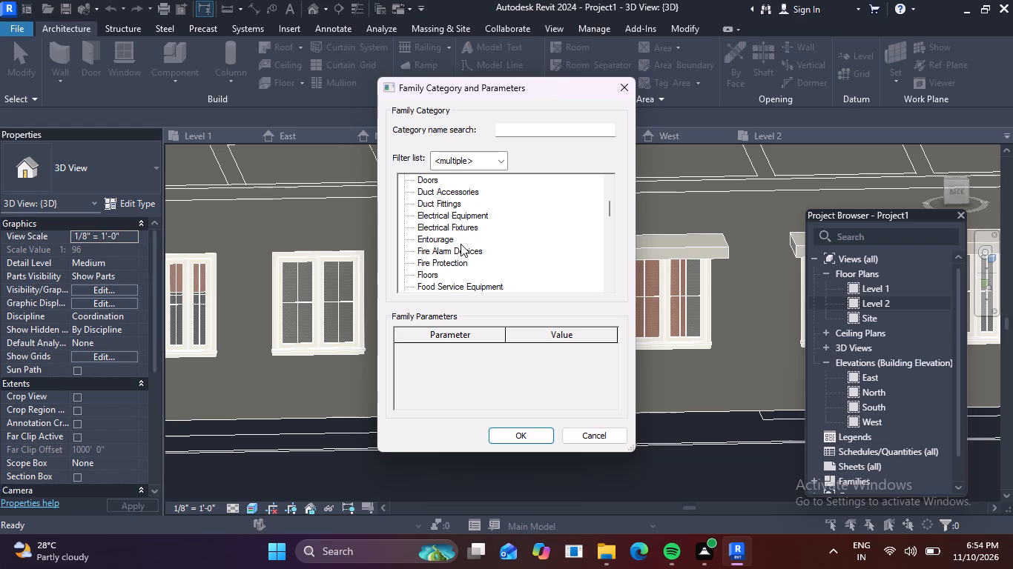
{"action": "scroll", "coordinate": [461, 244], "scroll_direction": "down", "scroll_amount": 3}
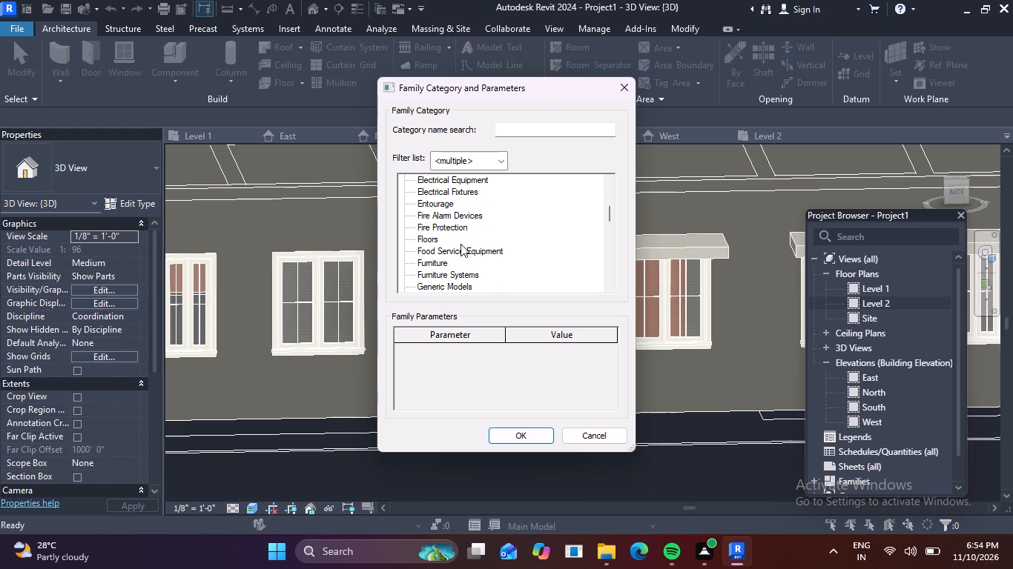
{"action": "scroll", "coordinate": [461, 244], "scroll_direction": "down", "scroll_amount": 2}
{"action": "left_click", "coordinate": [462, 264]}
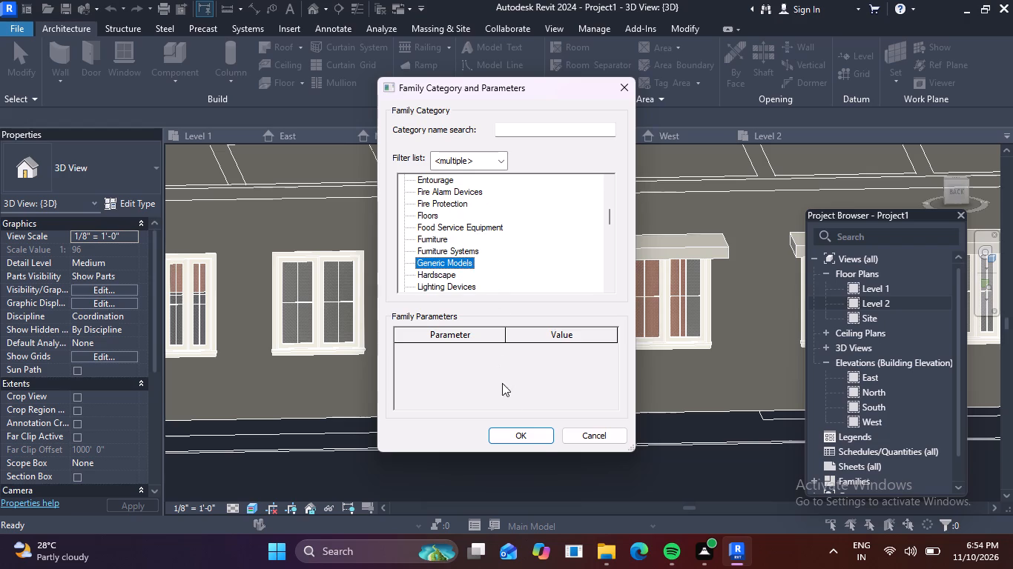
{"action": "left_click", "coordinate": [533, 436]}
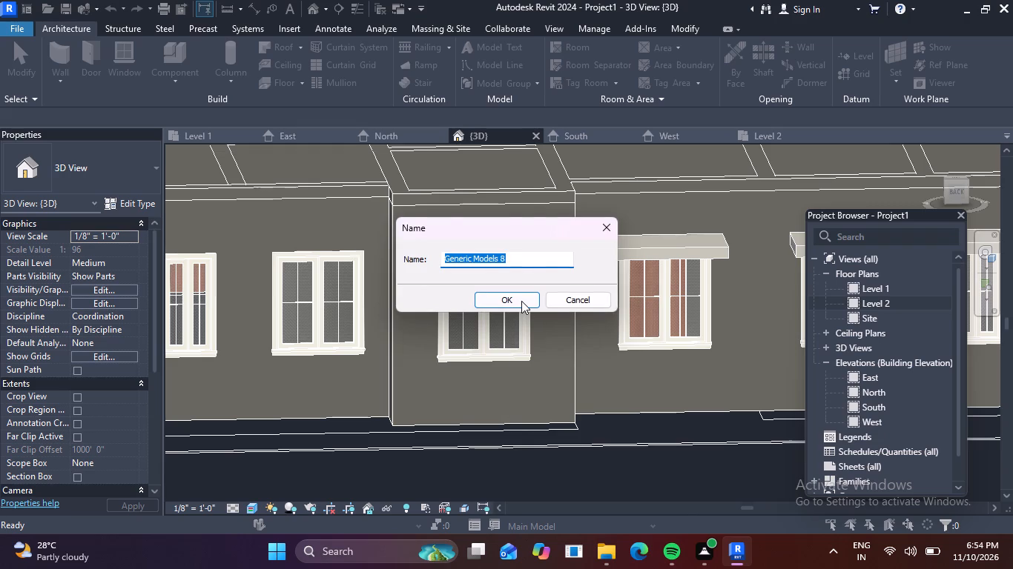
{"action": "left_click", "coordinate": [521, 299]}
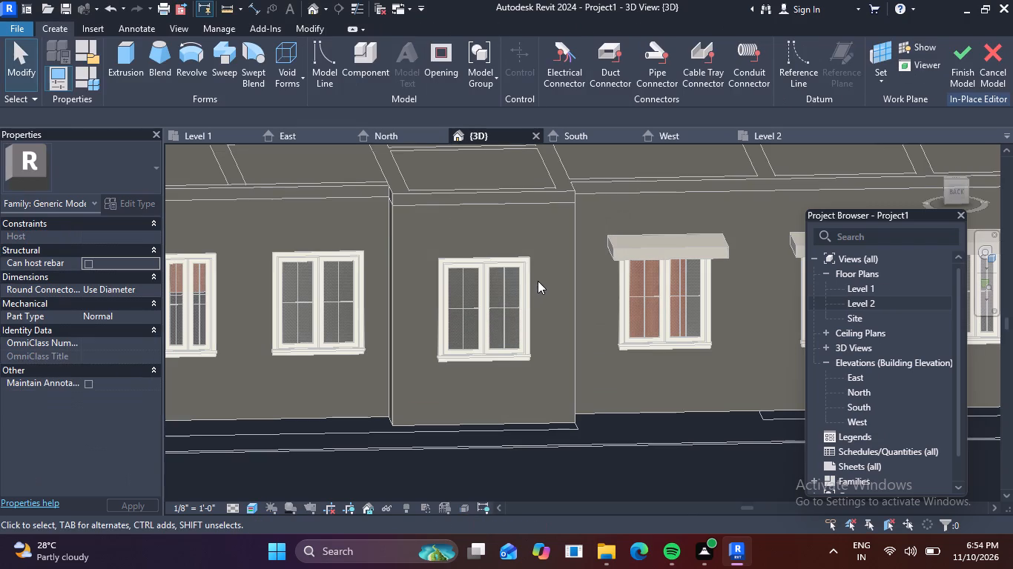
Start an extrusion and pick the trim face of the window on the projecting wall section as its work plane.
{"action": "left_click", "coordinate": [120, 63]}
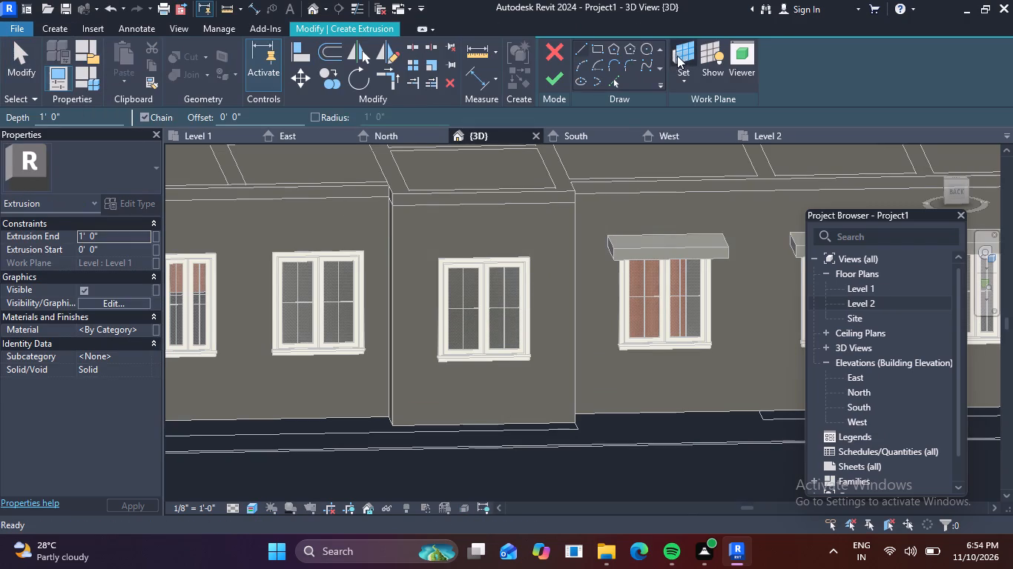
{"action": "left_click", "coordinate": [679, 54]}
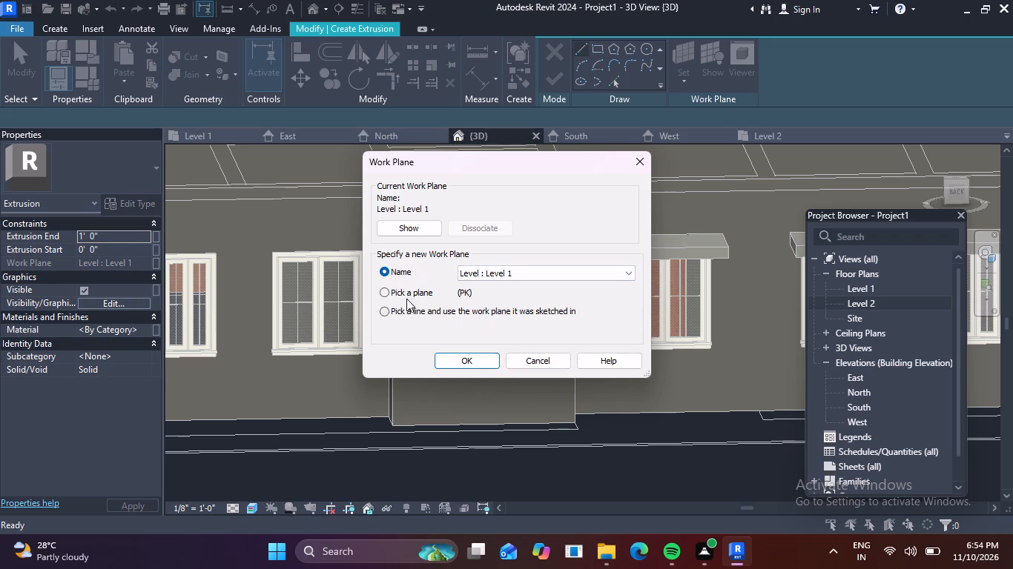
{"action": "left_click", "coordinate": [389, 292]}
{"action": "left_click", "coordinate": [475, 356]}
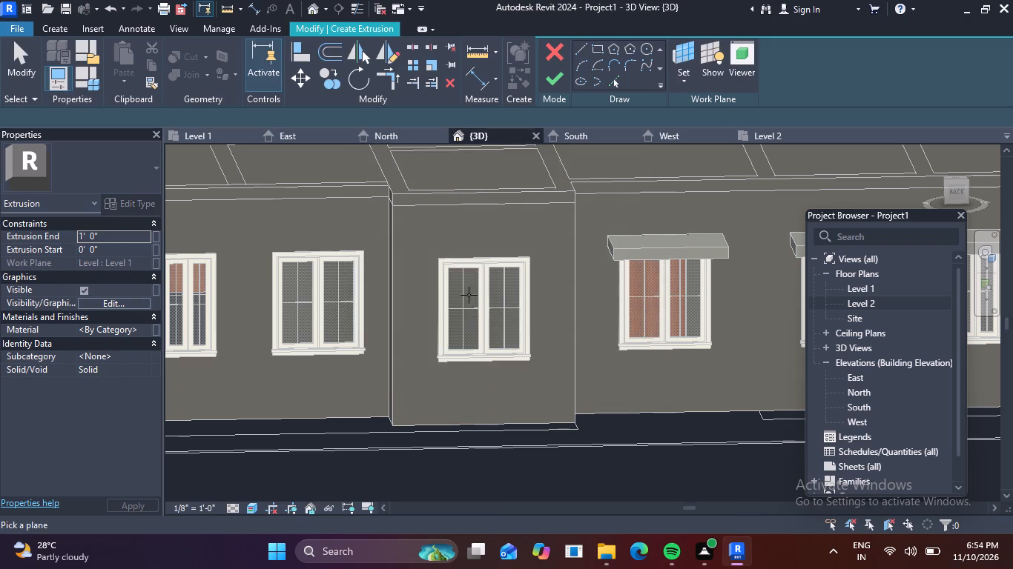
{"action": "scroll", "coordinate": [475, 267], "scroll_direction": "up", "scroll_amount": 3}
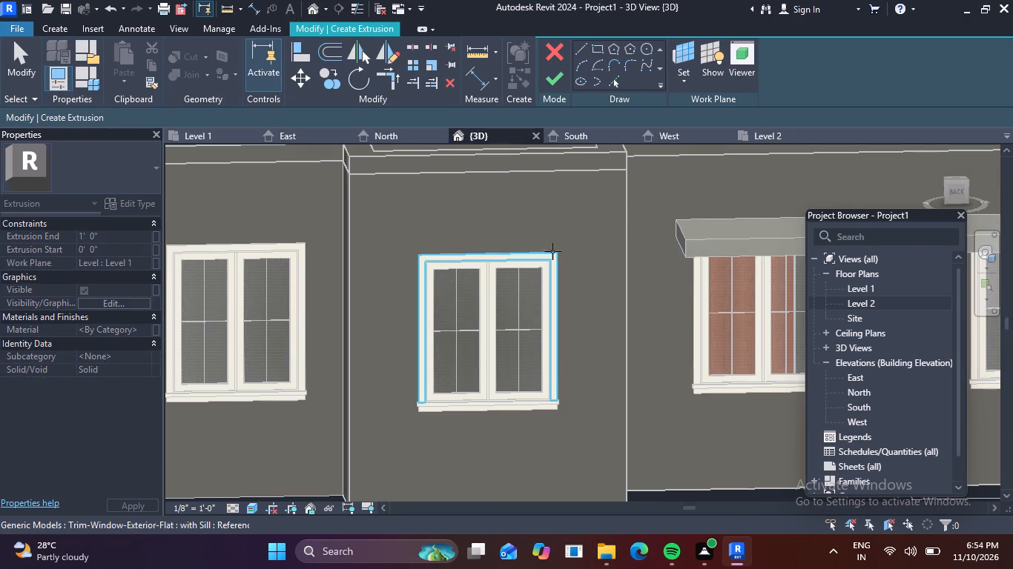
{"action": "left_click", "coordinate": [553, 249]}
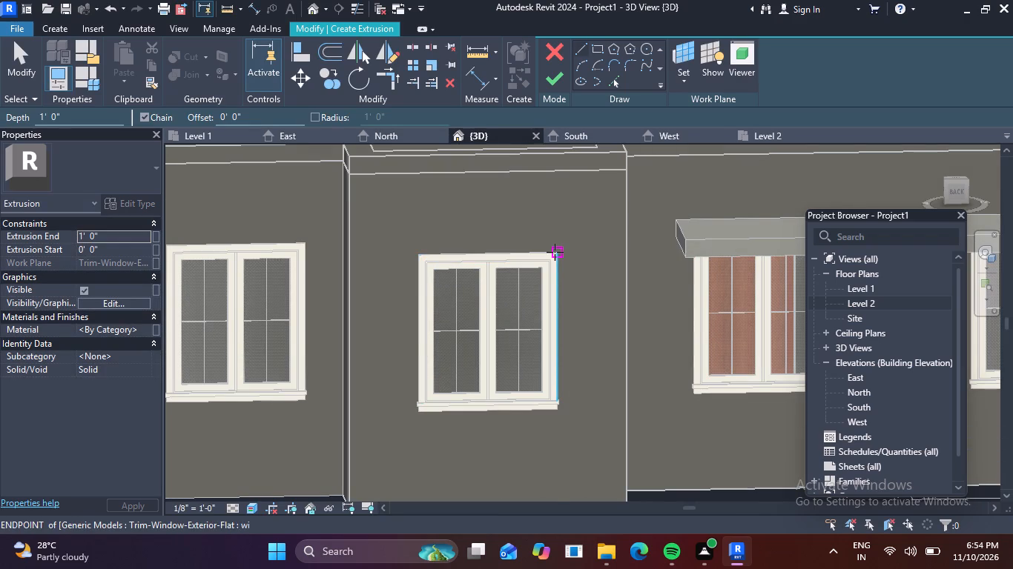
Draw a 6" line outward from the window's upper right corner and a 6" upright line from its outer end.
{"action": "left_click", "coordinate": [555, 252]}
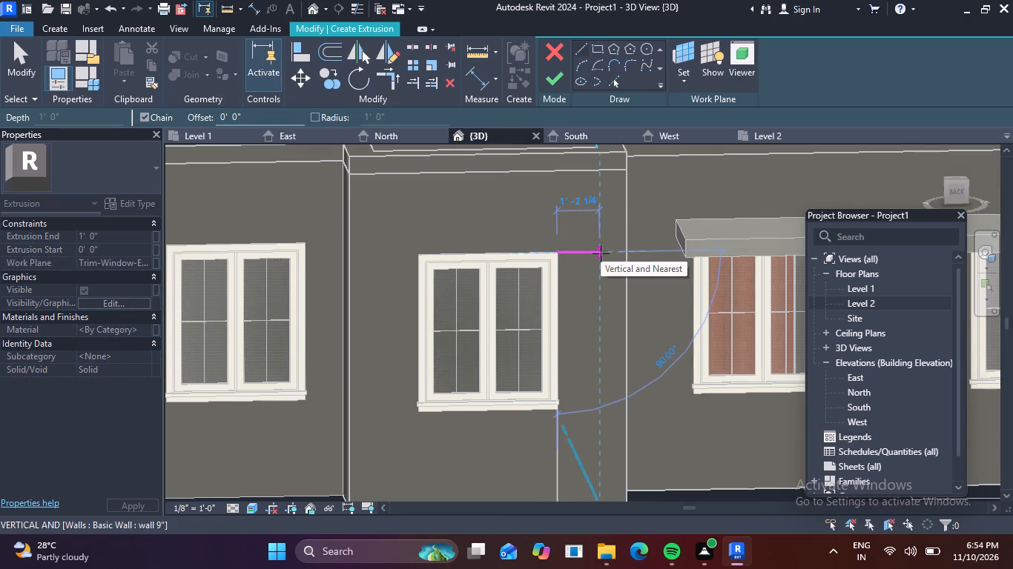
{"action": "type", "text": "6\""}
{"action": "key", "text": "Return"}
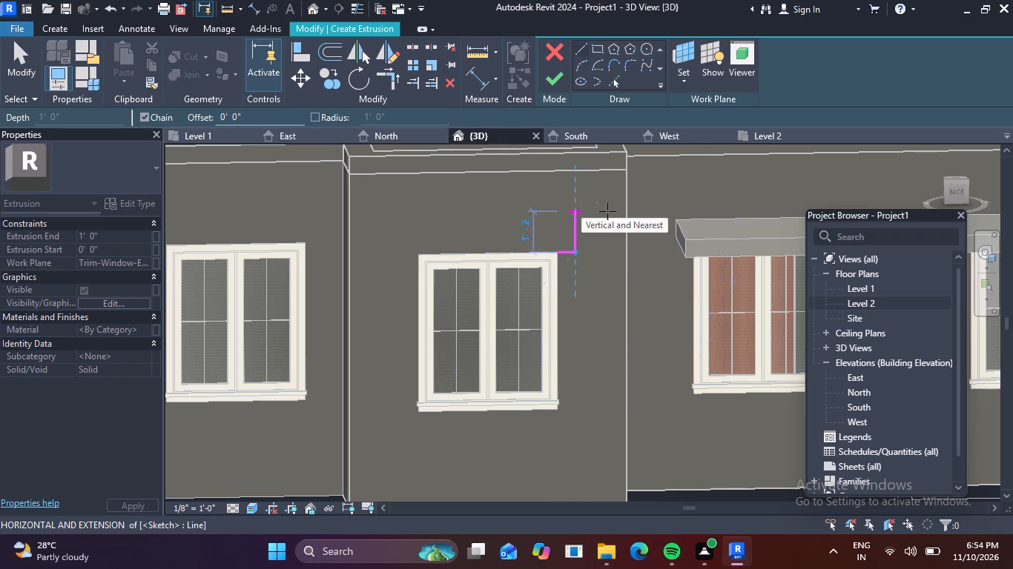
{"action": "type", "text": "6\""}
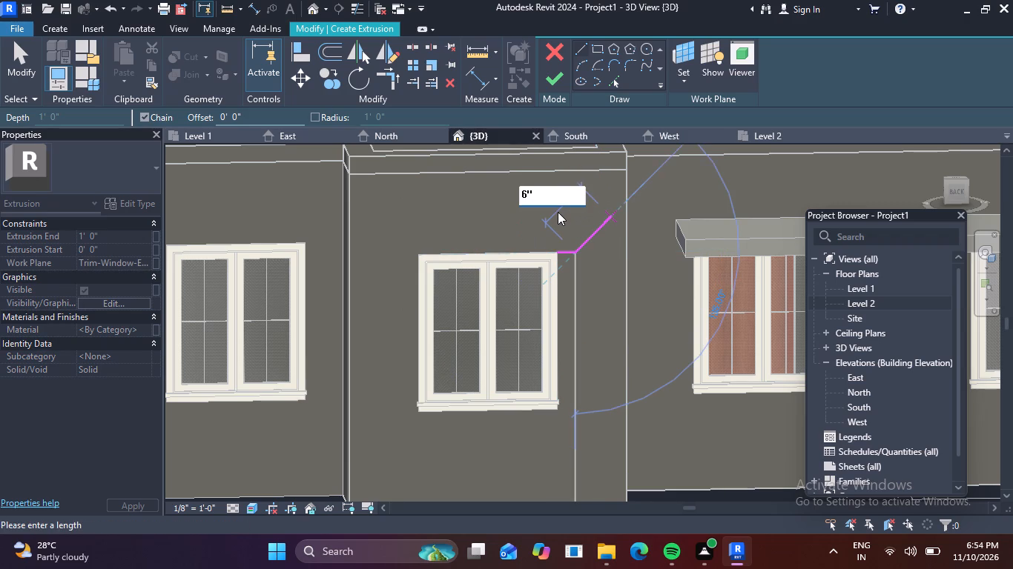
{"action": "key", "text": "Escape"}
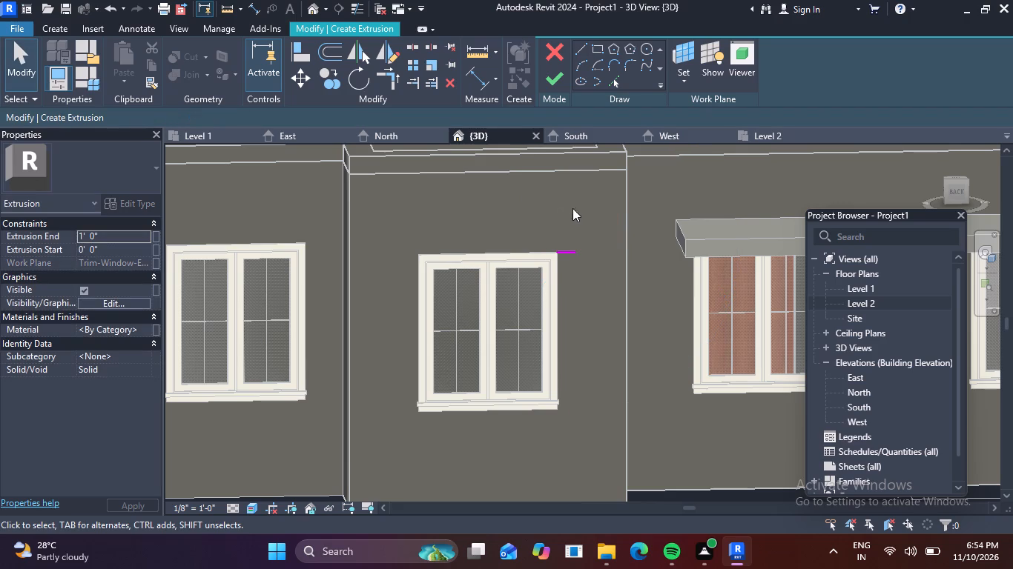
{"action": "left_click", "coordinate": [580, 53]}
{"action": "left_click", "coordinate": [574, 253]}
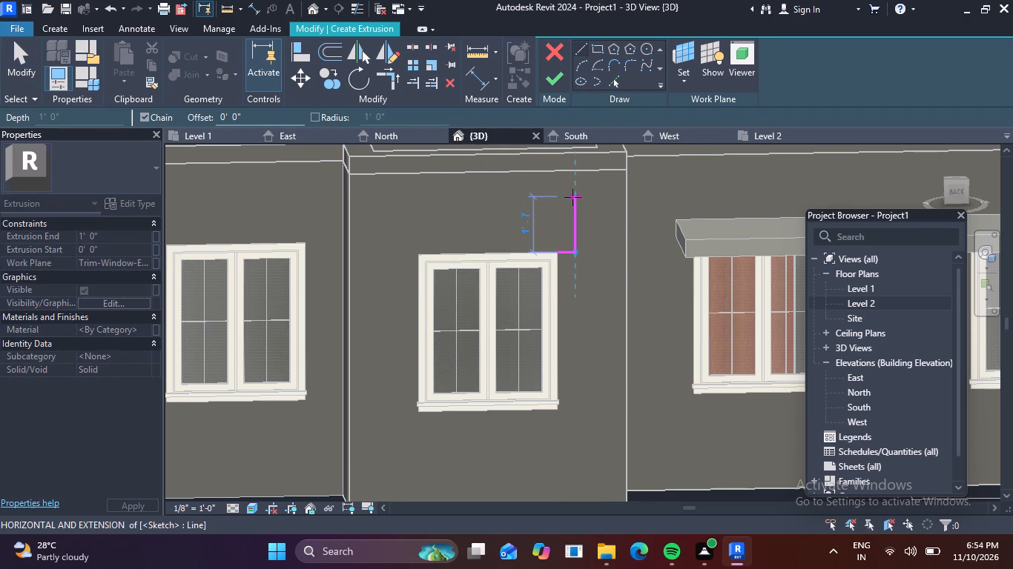
{"action": "key", "text": "6"}
{"action": "key", "text": "shift+quotedbl"}
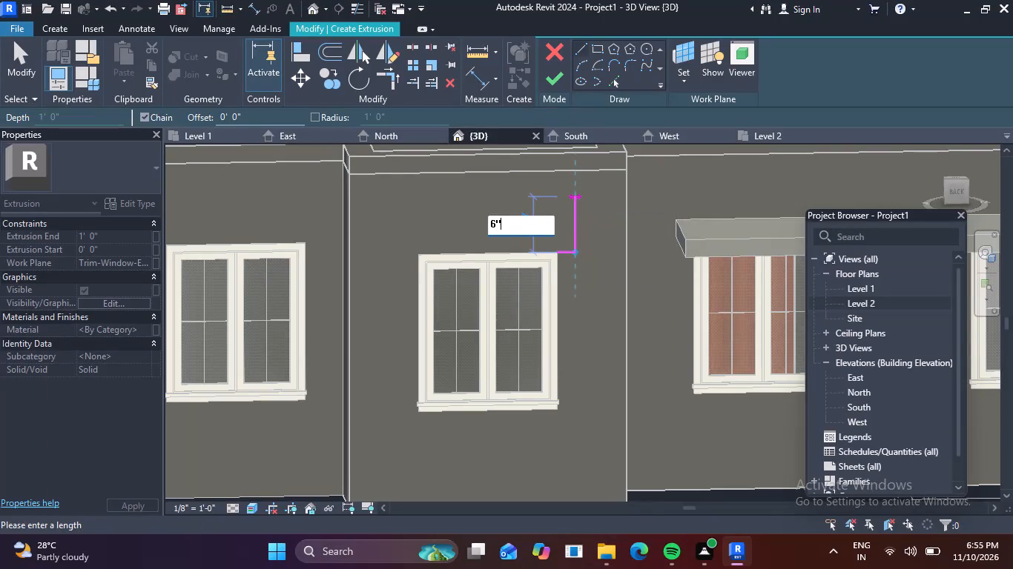
{"action": "key", "text": "Return"}
{"action": "key", "text": "Escape"}
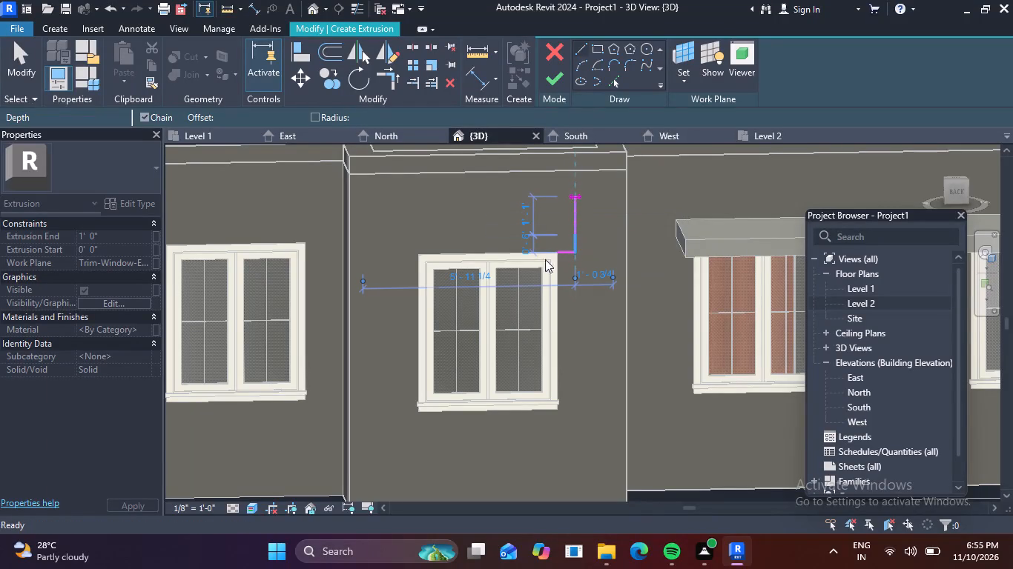
Draw a matching 6" line outward from the window's upper left corner and a 6" upright line from its outer end.
{"action": "left_click", "coordinate": [420, 254]}
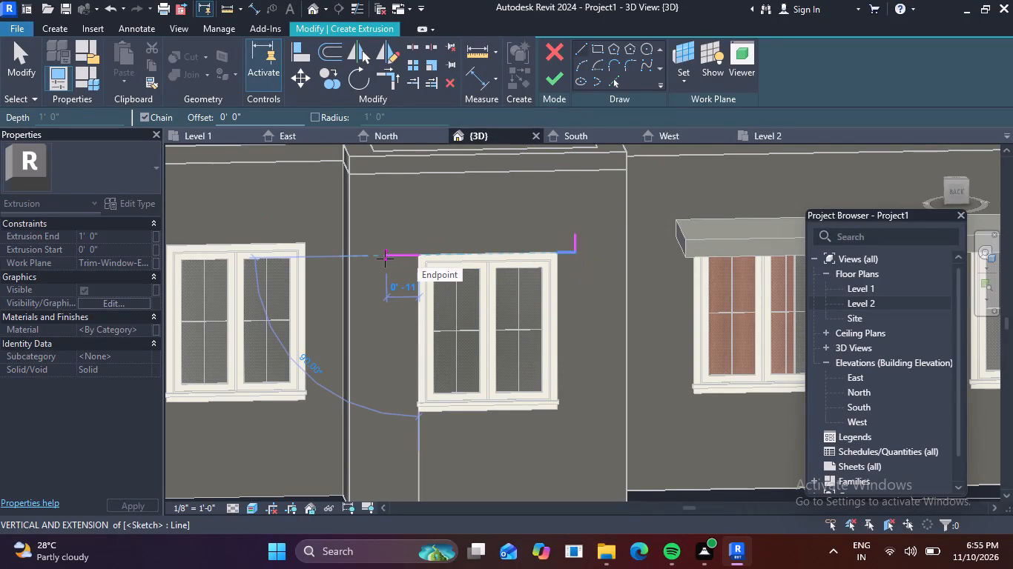
{"action": "key", "text": "6"}
{"action": "key", "text": "shift+quotedbl"}
{"action": "key", "text": "Return"}
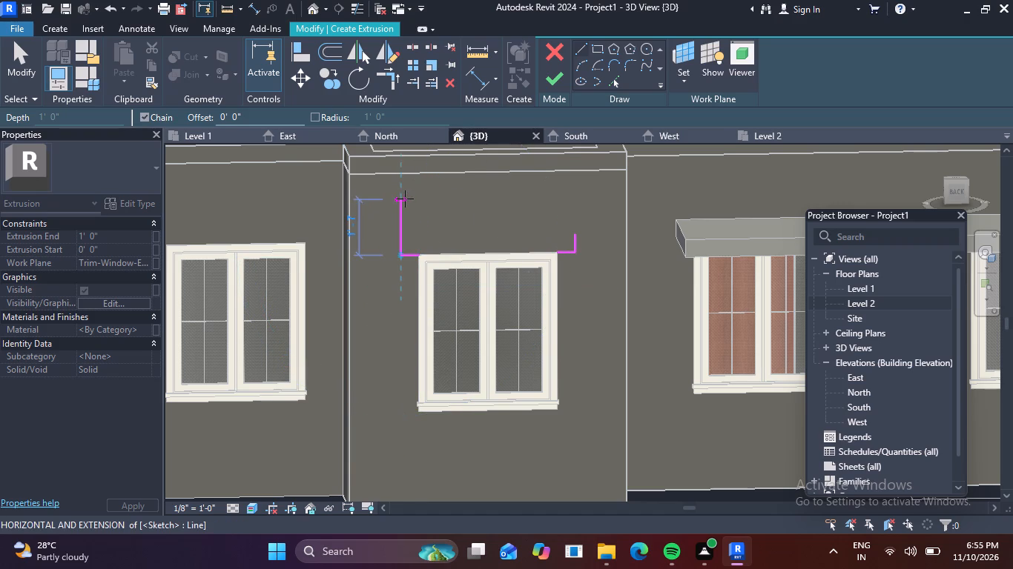
{"action": "key", "text": "6"}
{"action": "key", "text": "shift+quotedbl"}
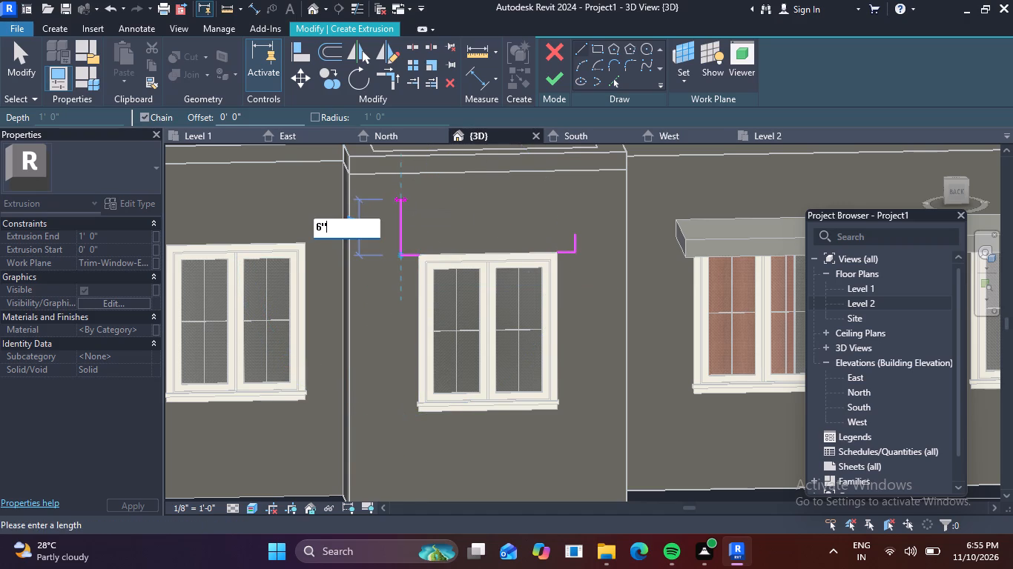
{"action": "key", "text": "Return"}
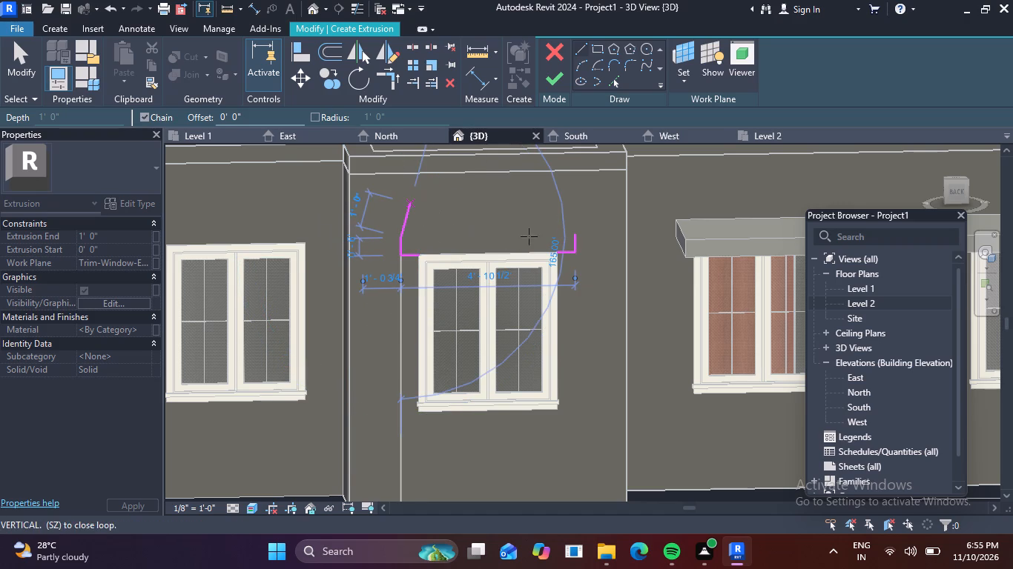
Close the slab profile with a top line between the uprights and a bottom line along the window head, and finish the sketch.
{"action": "left_click", "coordinate": [575, 230]}
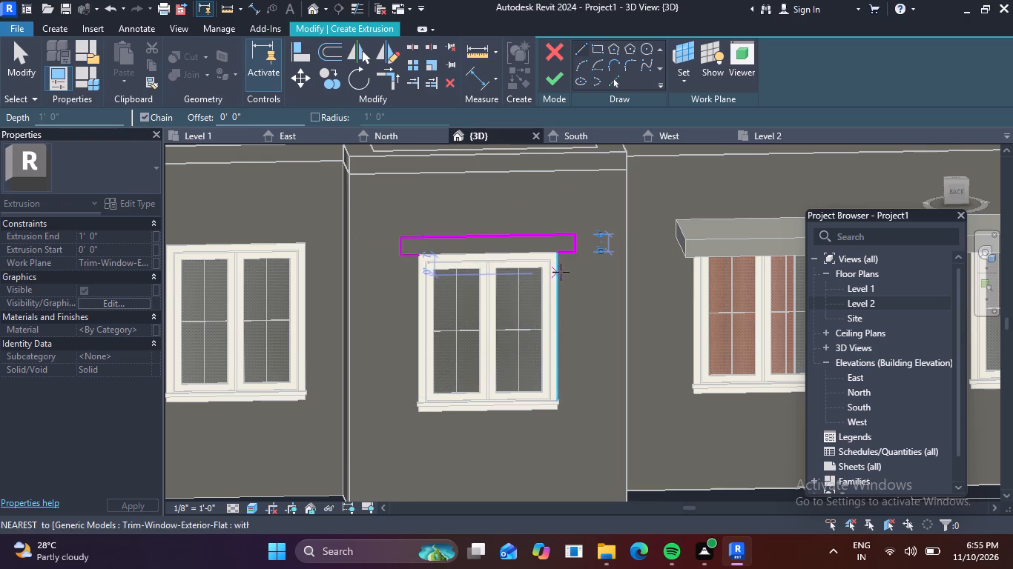
{"action": "scroll", "coordinate": [554, 260], "scroll_direction": "up", "scroll_amount": 4}
{"action": "left_click", "coordinate": [558, 246]}
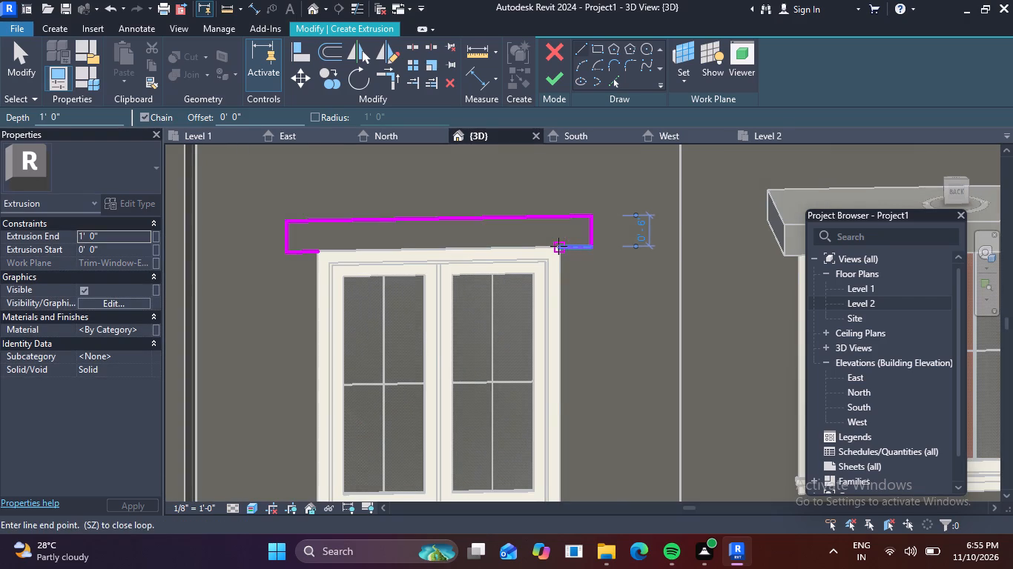
{"action": "left_click", "coordinate": [317, 252]}
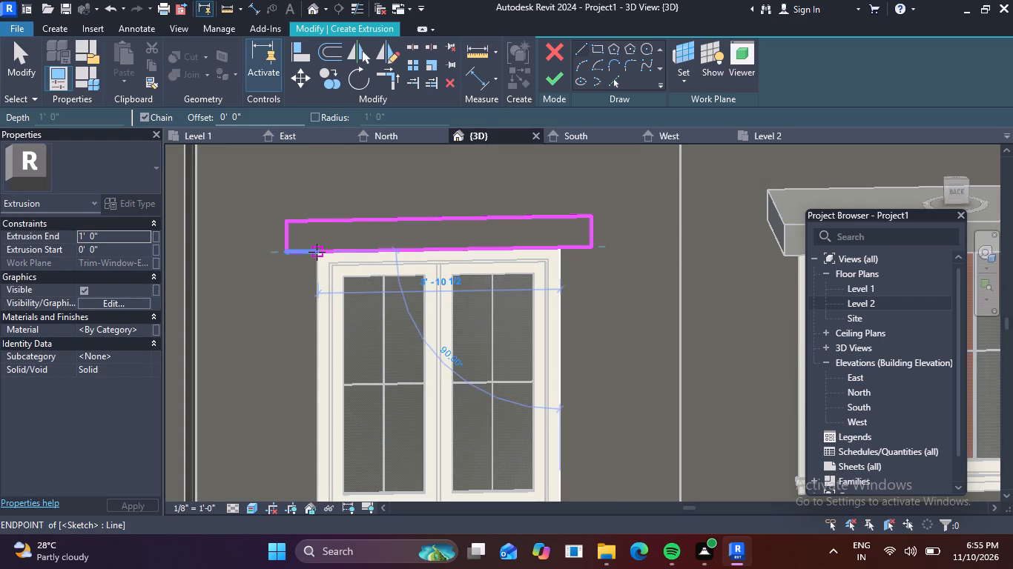
{"action": "scroll", "coordinate": [480, 345], "scroll_direction": "down", "scroll_amount": 3}
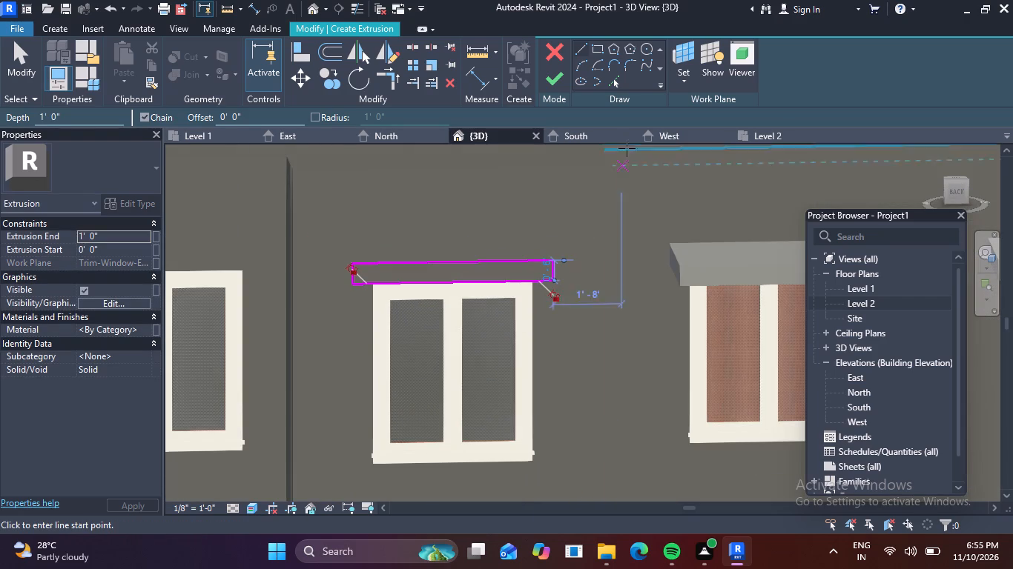
{"action": "left_click", "coordinate": [548, 81]}
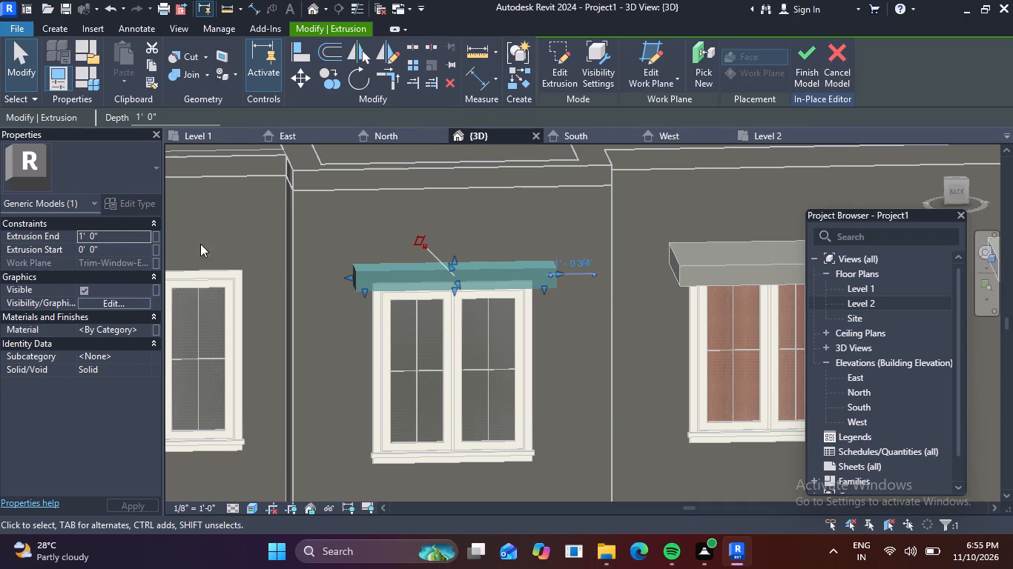
Set the slab's extrusion end to 3' and finish the in-place model.
{"action": "left_click", "coordinate": [102, 237]}
{"action": "key", "text": "BackSpace"}
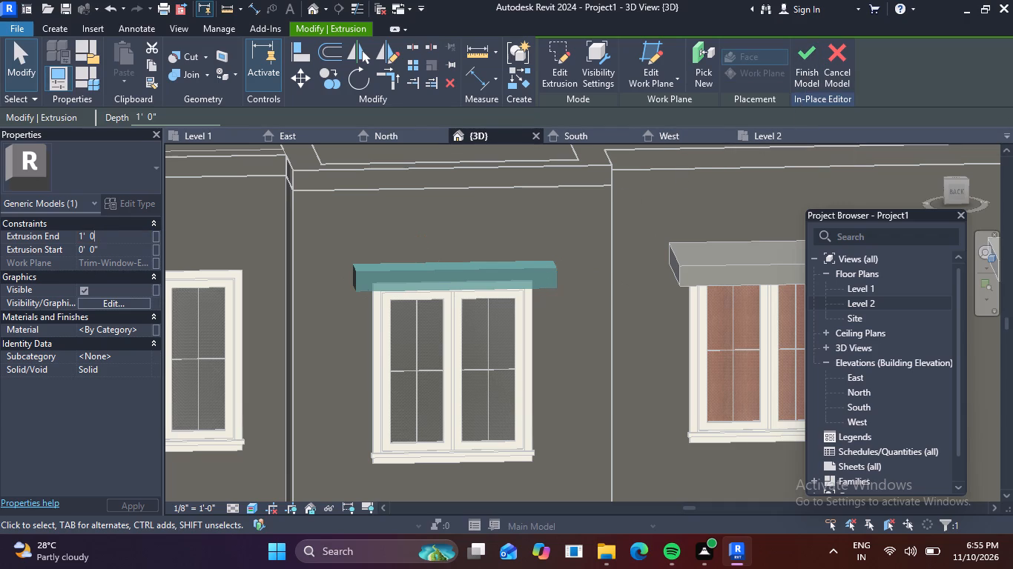
{"action": "key", "text": "BackSpace"}
{"action": "key", "text": "BackSpace"}
{"action": "key", "text": "BackSpace"}
{"action": "key", "text": "BackSpace"}
{"action": "key", "text": "BackSpace"}
{"action": "key", "text": "BackSpace"}
{"action": "key", "text": "6"}
{"action": "key", "text": "BackSpace"}
{"action": "key", "text": "BackSpace"}
{"action": "key", "text": "3"}
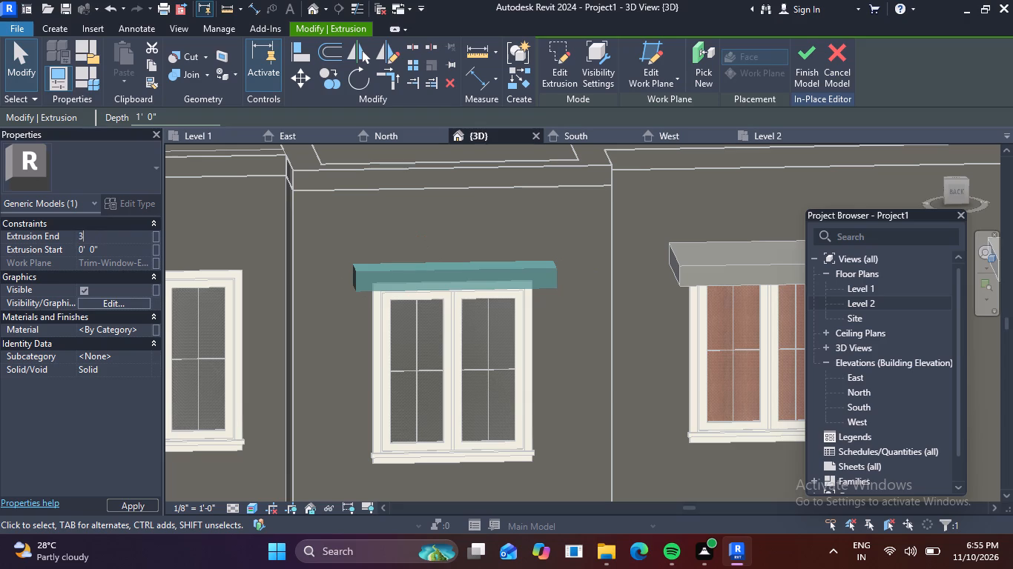
{"action": "key", "text": "apostrophe"}
{"action": "key", "text": "Return"}
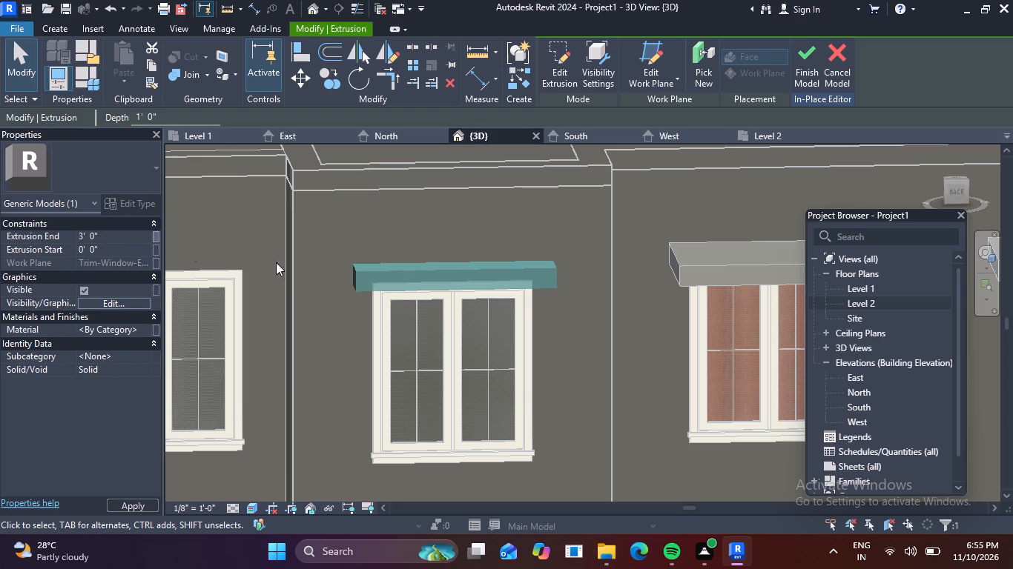
{"action": "scroll", "coordinate": [320, 239], "scroll_direction": "down", "scroll_amount": 3}
{"action": "middle_click_drag", "start_coordinate": [333, 239], "coordinate": [528, 233]}
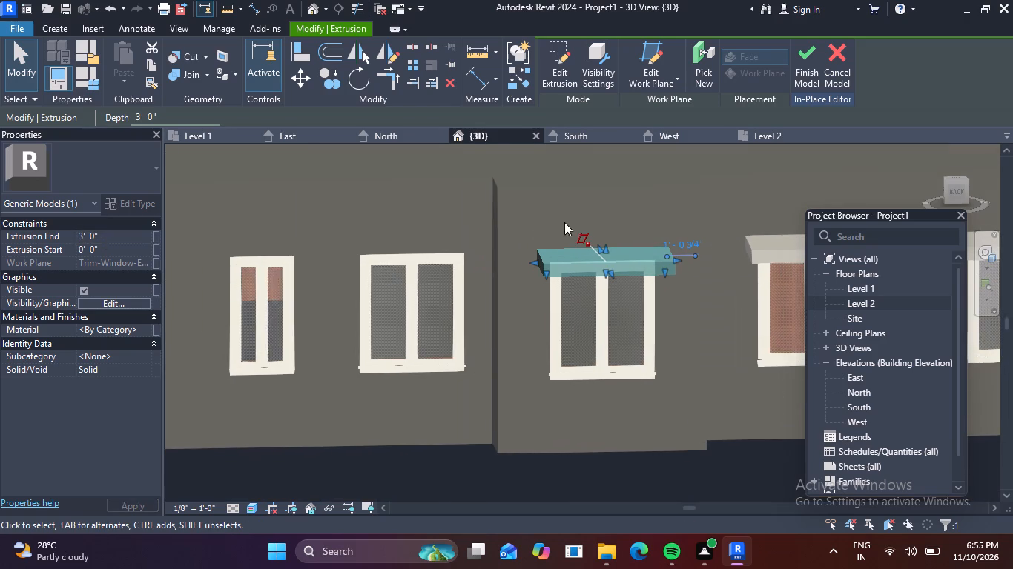
{"action": "left_click", "coordinate": [809, 56]}
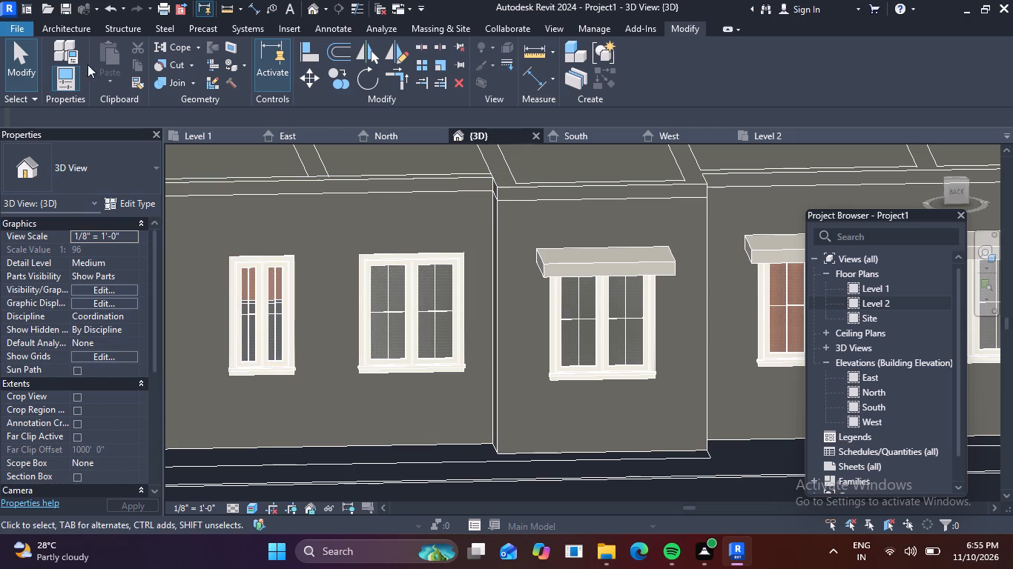
Start a new in-place component in the Generic Models category for the next bare back wall window, keeping the default name.
{"action": "left_click", "coordinate": [60, 27]}
{"action": "left_click", "coordinate": [183, 84]}
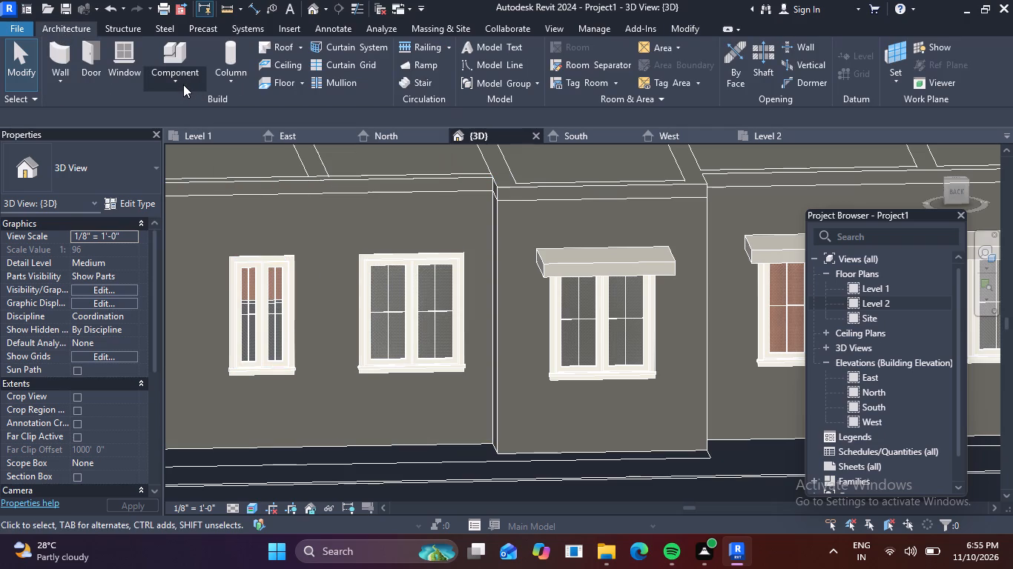
{"action": "left_click", "coordinate": [203, 139]}
{"action": "scroll", "coordinate": [450, 270], "scroll_direction": "down", "scroll_amount": 2}
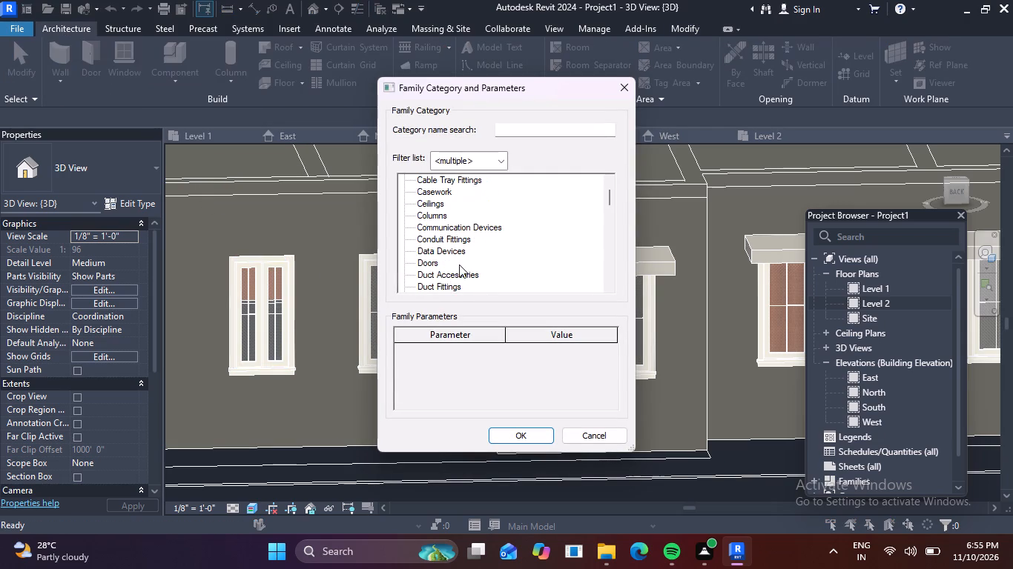
{"action": "scroll", "coordinate": [462, 262], "scroll_direction": "down", "scroll_amount": 12}
{"action": "left_click", "coordinate": [458, 264]}
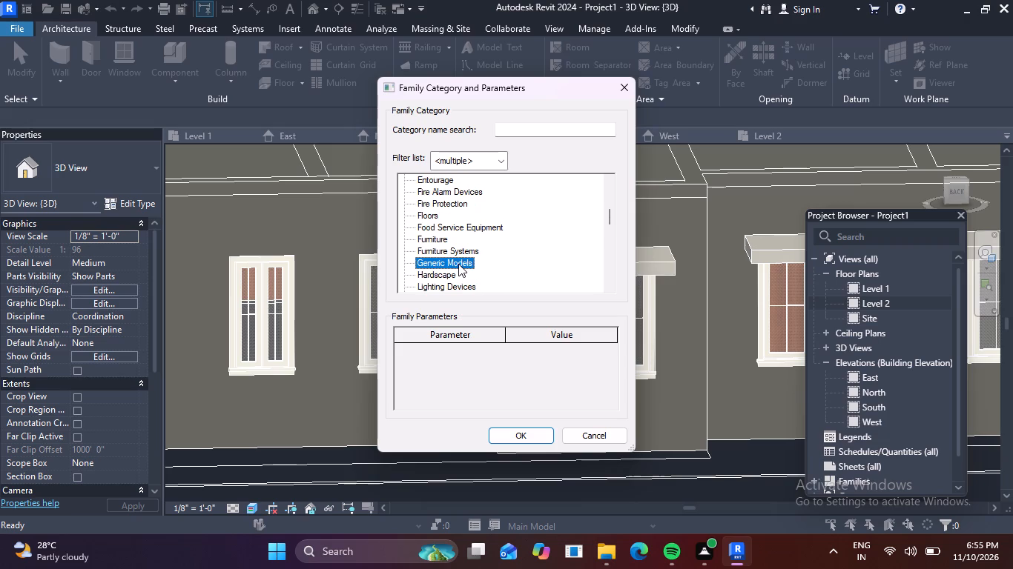
{"action": "left_click", "coordinate": [526, 433]}
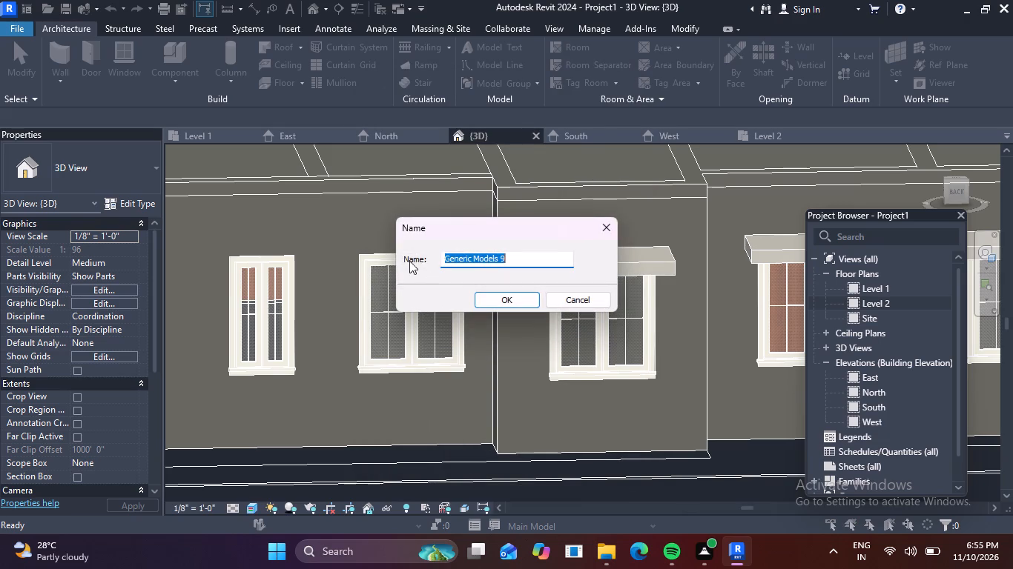
{"action": "left_click", "coordinate": [509, 297]}
{"action": "scroll", "coordinate": [390, 239], "scroll_direction": "up", "scroll_amount": 4}
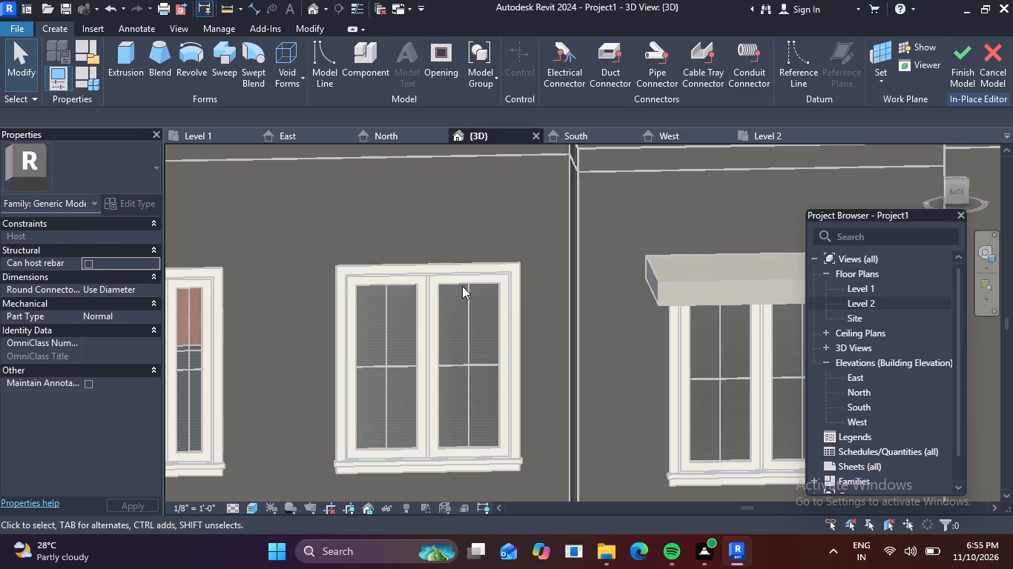
Start an extrusion and set its work plane by picking the face of the bare 42"X48" window's exterior trim.
{"action": "left_click", "coordinate": [122, 61]}
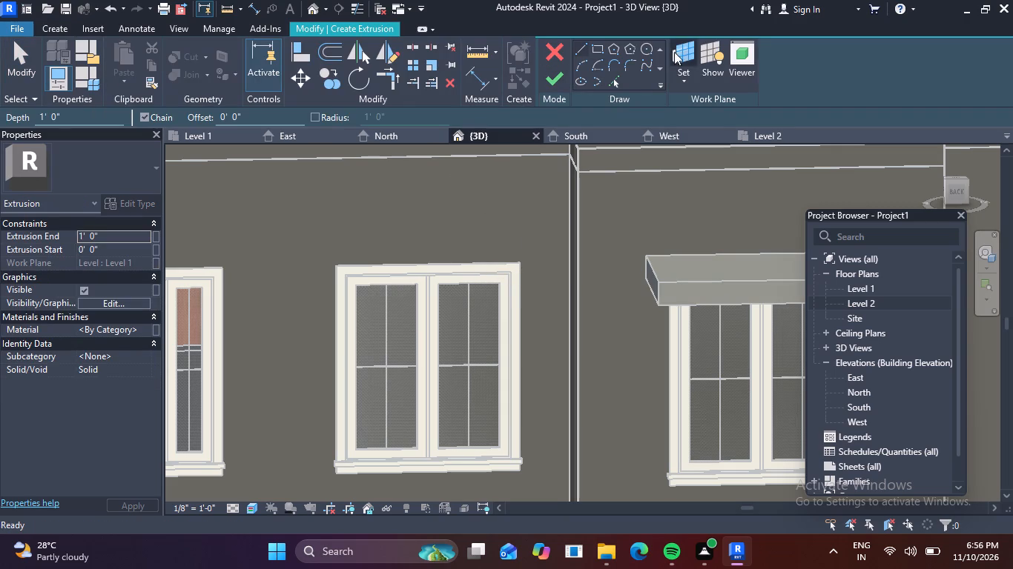
{"action": "left_click", "coordinate": [691, 51]}
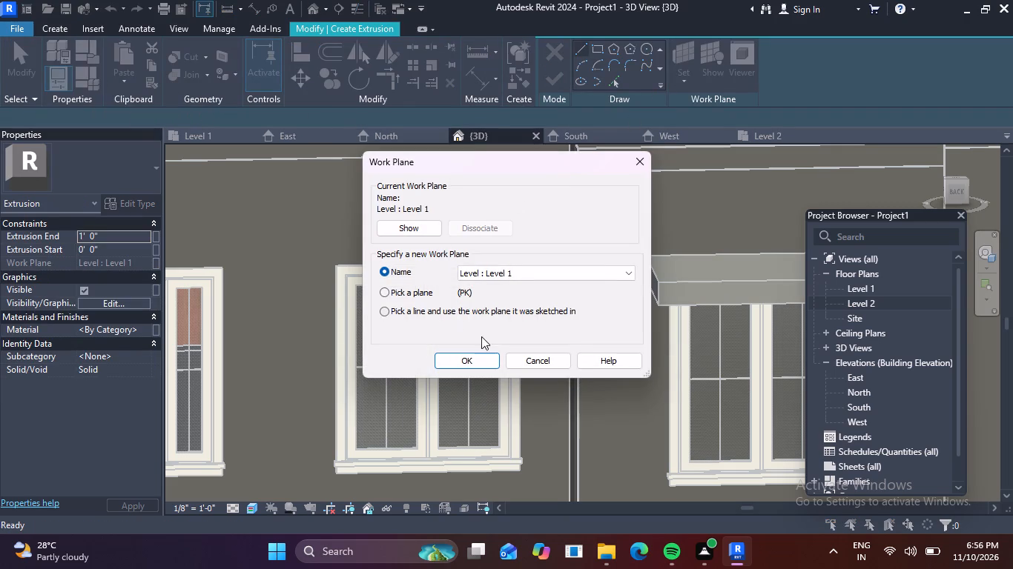
{"action": "left_click", "coordinate": [387, 287]}
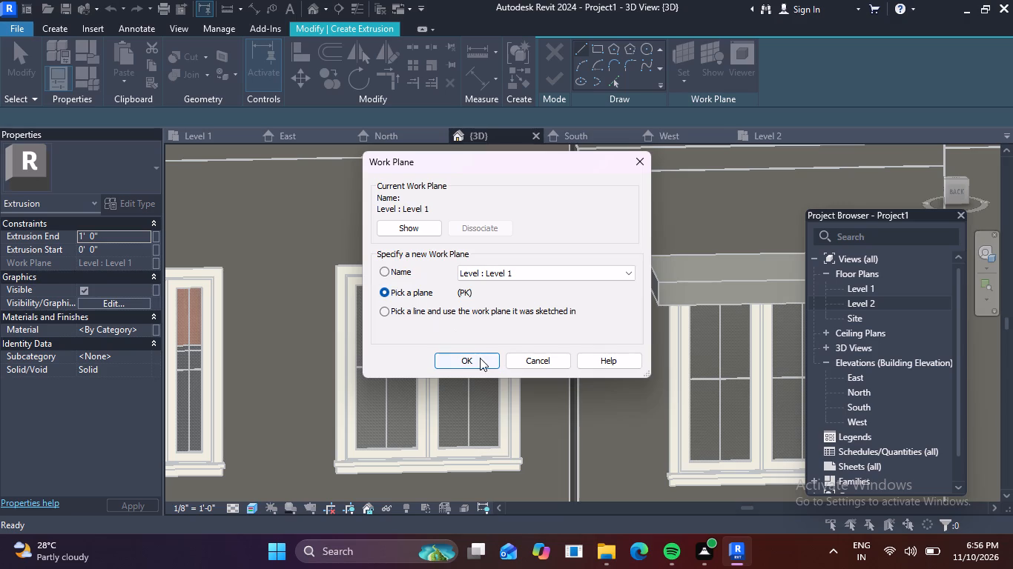
{"action": "left_click", "coordinate": [480, 358]}
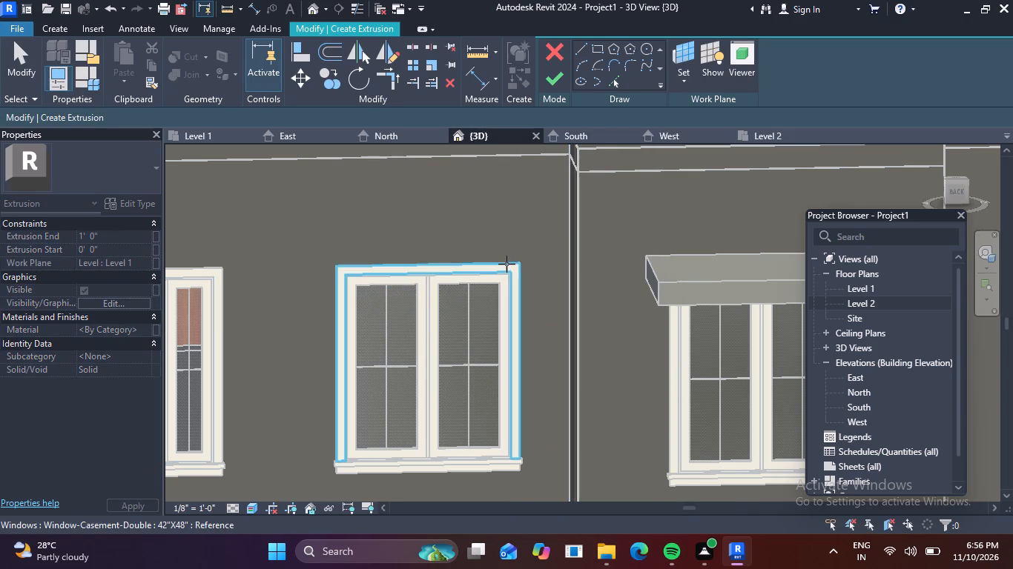
{"action": "left_click", "coordinate": [506, 264]}
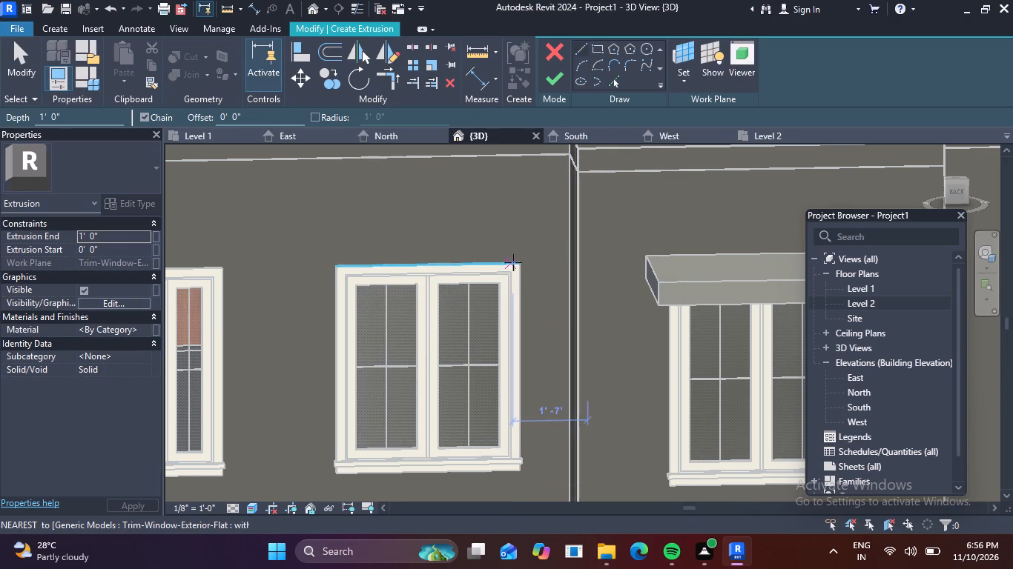
Draw a 6" line outward from the window's upper right corner and a 6" upright line from its outer end.
{"action": "left_click", "coordinate": [518, 262]}
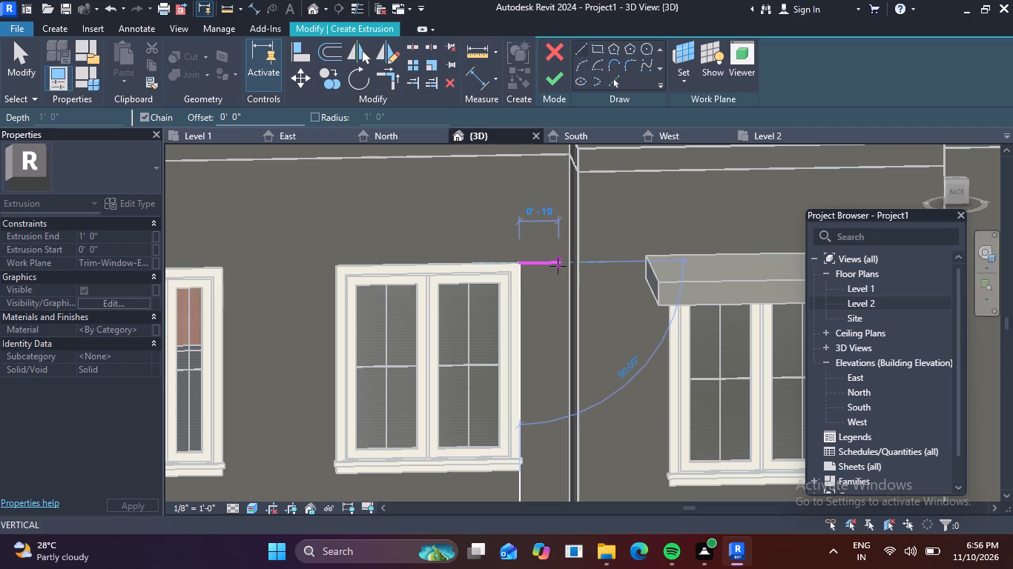
{"action": "key", "text": "6"}
{"action": "key", "text": "shift+quotedbl"}
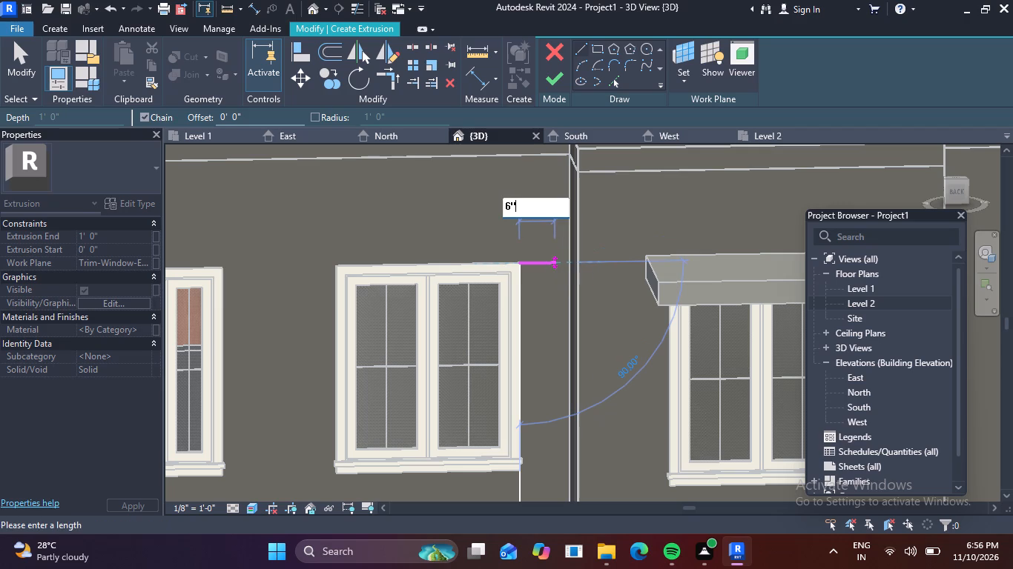
{"action": "key", "text": "Return"}
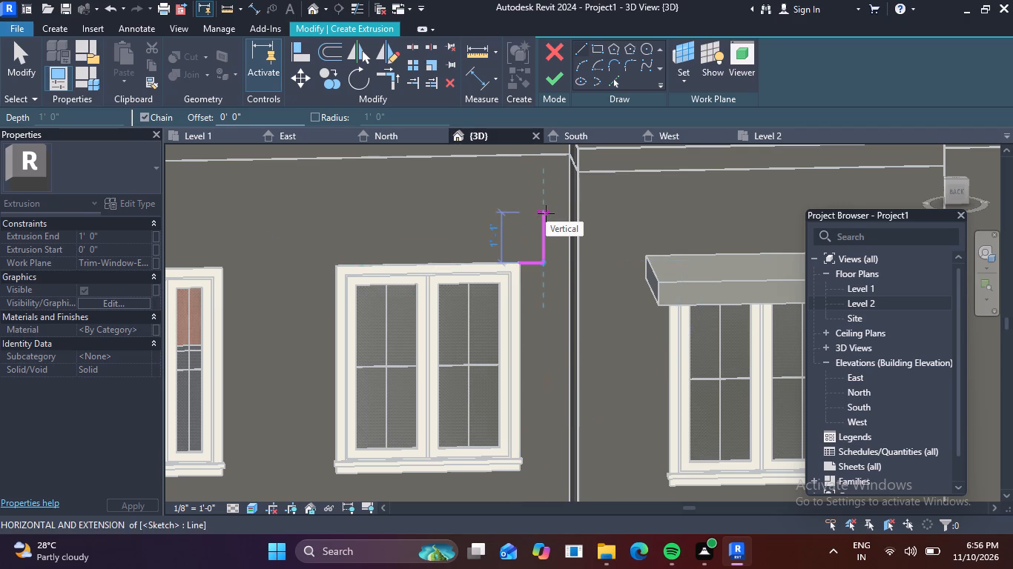
{"action": "type", "text": "6\""}
{"action": "key", "text": "Return"}
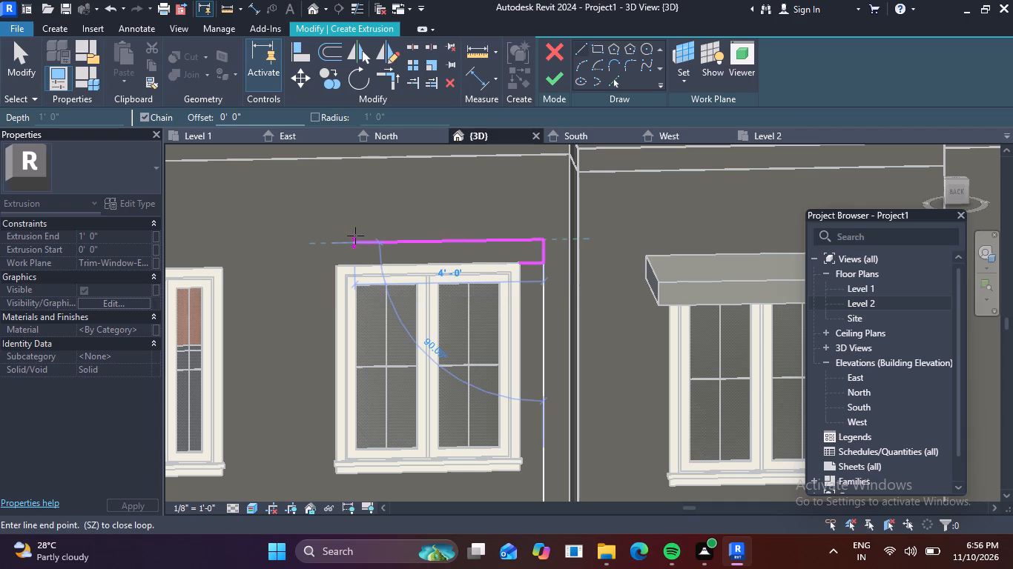
{"action": "key", "text": "Escape"}
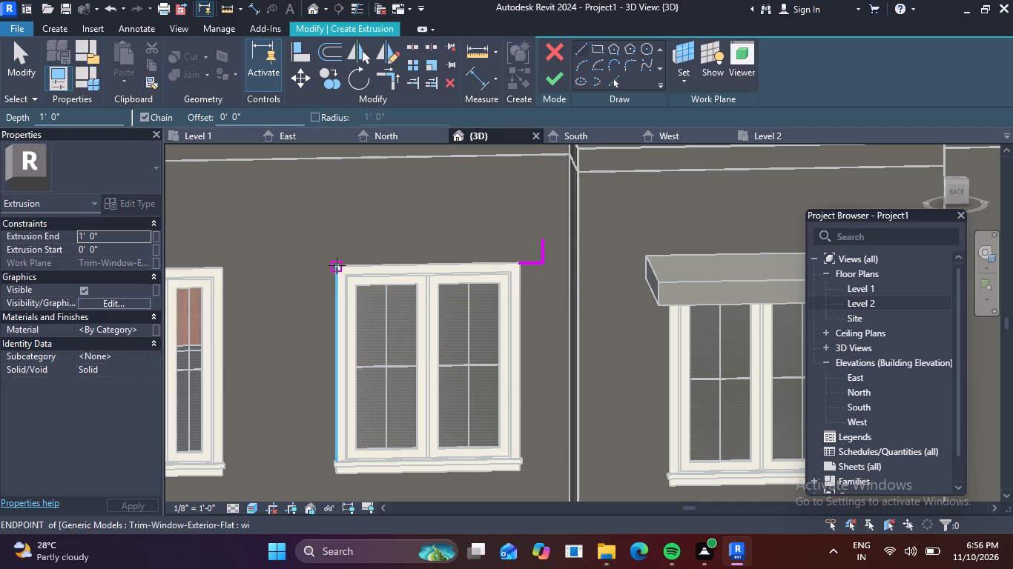
Draw a matching 6" line outward from the window's upper left corner and a 6" upright line from its outer end.
{"action": "left_click", "coordinate": [337, 265]}
{"action": "type", "text": "6\""}
{"action": "key", "text": "Return"}
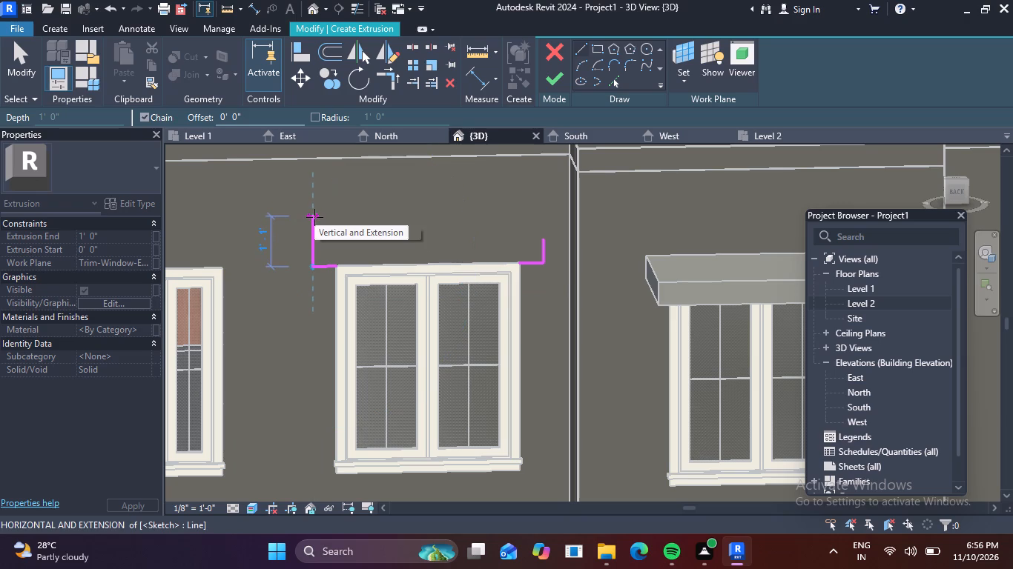
{"action": "type", "text": "6\""}
{"action": "key", "text": "Return"}
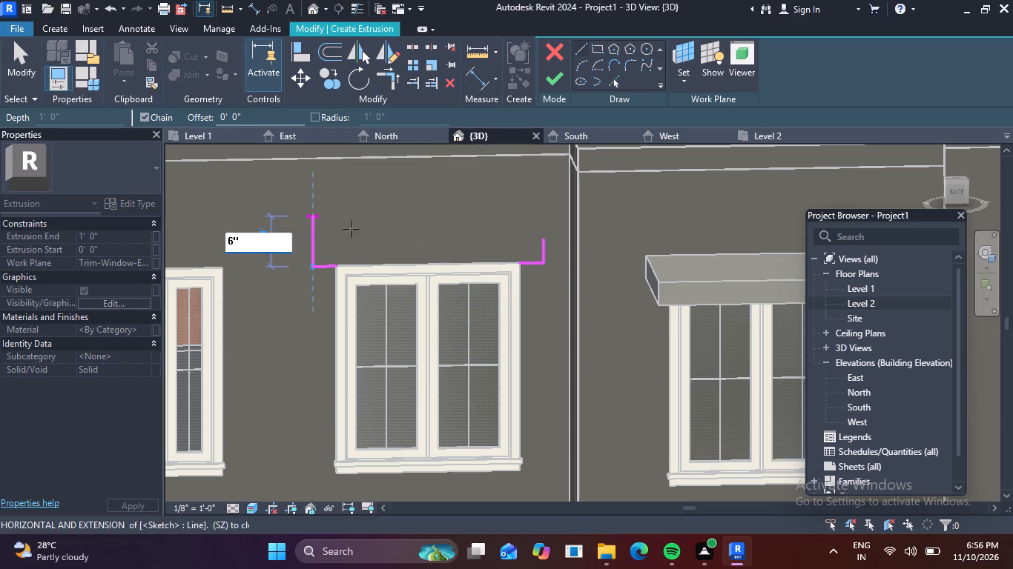
Close this slab profile with a top line between the uprights and a bottom line along the window head.
{"action": "left_click", "coordinate": [542, 238]}
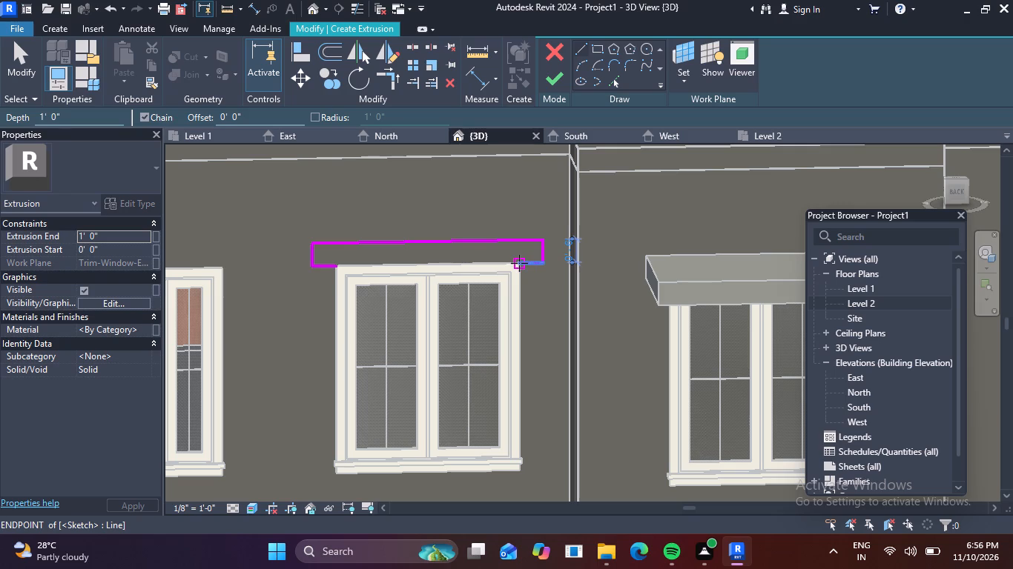
{"action": "left_click", "coordinate": [519, 263]}
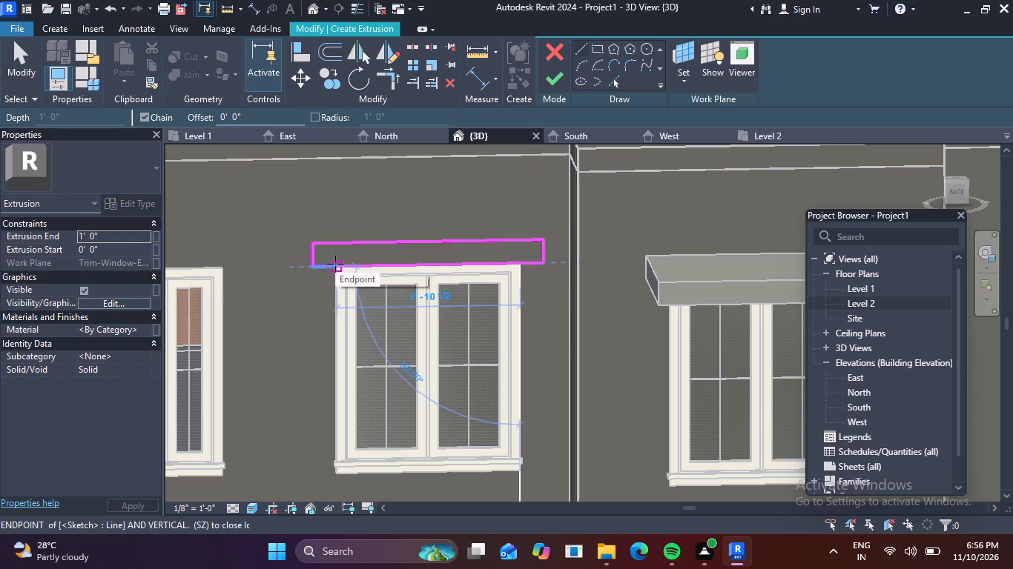
{"action": "left_click", "coordinate": [335, 264]}
In the same sketch, draw a 6" outward line and a 6" upright at the upper right corner of the neighbouring narrow 24"X48" window.
{"action": "scroll", "coordinate": [400, 298], "scroll_direction": "down", "scroll_amount": 2}
{"action": "middle_click_drag", "start_coordinate": [263, 308], "coordinate": [411, 305]}
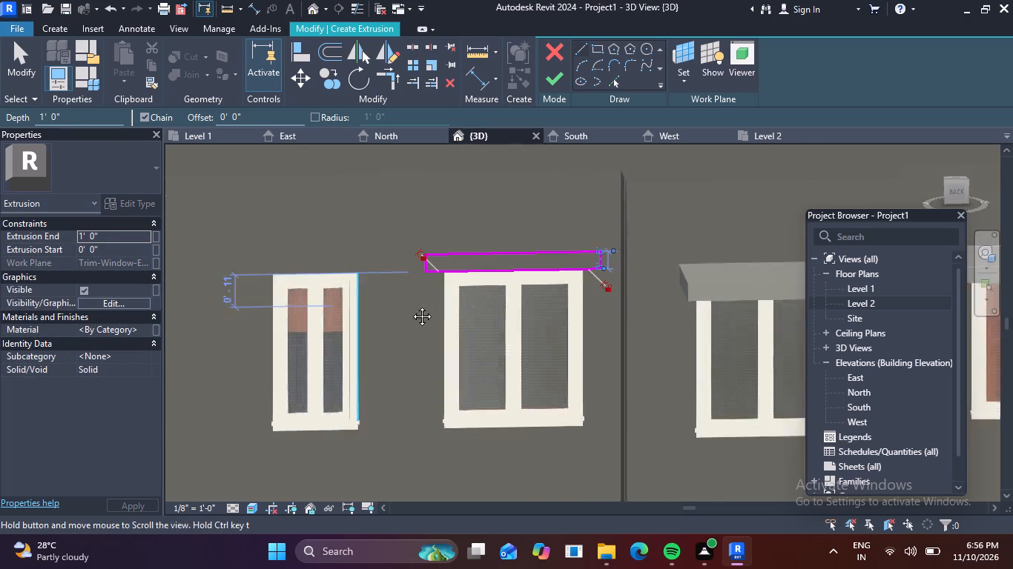
{"action": "middle_click_drag", "start_coordinate": [411, 305], "coordinate": [468, 305]}
{"action": "scroll", "coordinate": [477, 306], "scroll_direction": "down", "scroll_amount": 3}
{"action": "scroll", "coordinate": [460, 291], "scroll_direction": "up", "scroll_amount": 4}
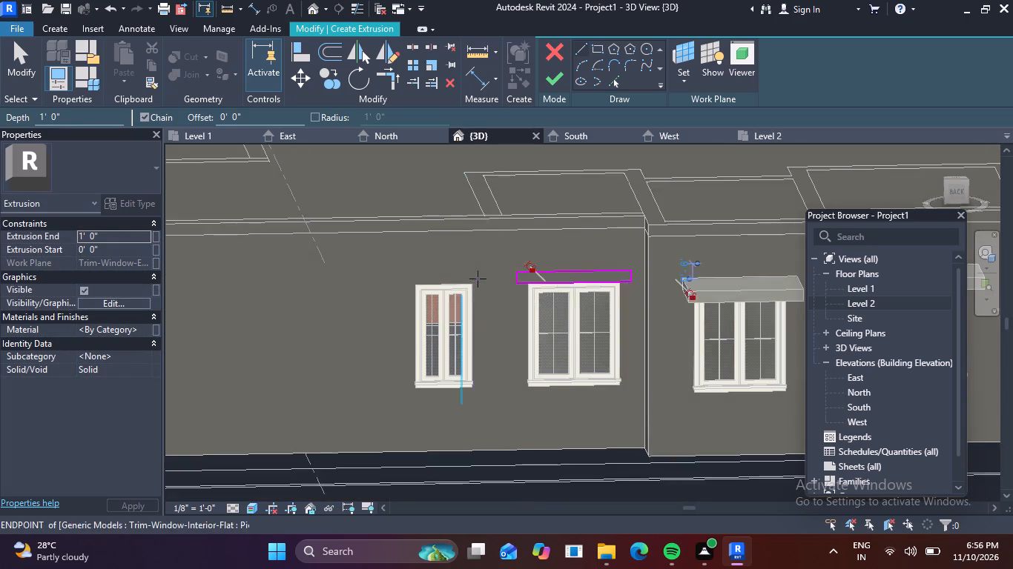
{"action": "scroll", "coordinate": [475, 287], "scroll_direction": "up", "scroll_amount": 4}
{"action": "left_click", "coordinate": [475, 279]}
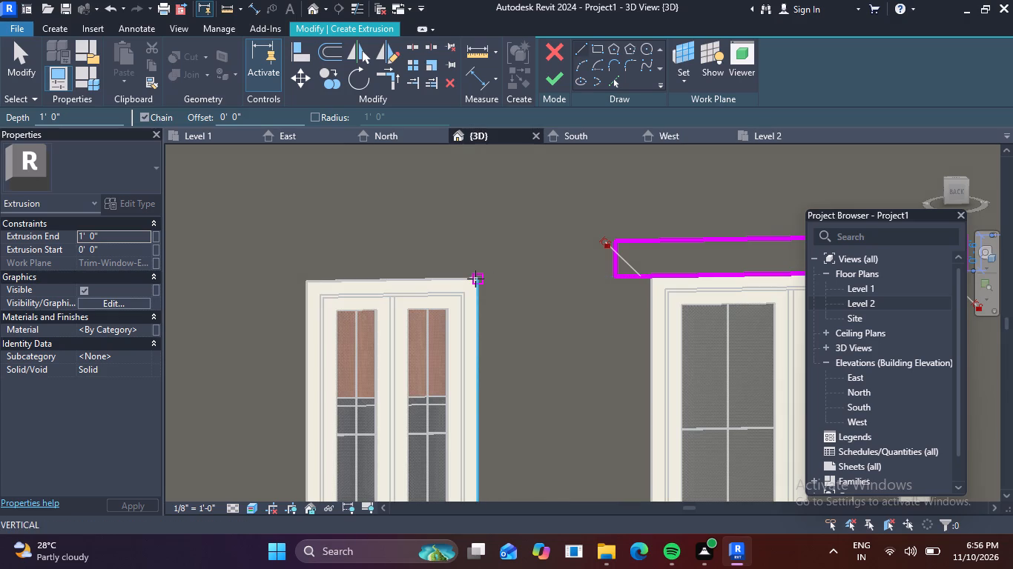
{"action": "type", "text": "6\""}
{"action": "key", "text": "Return"}
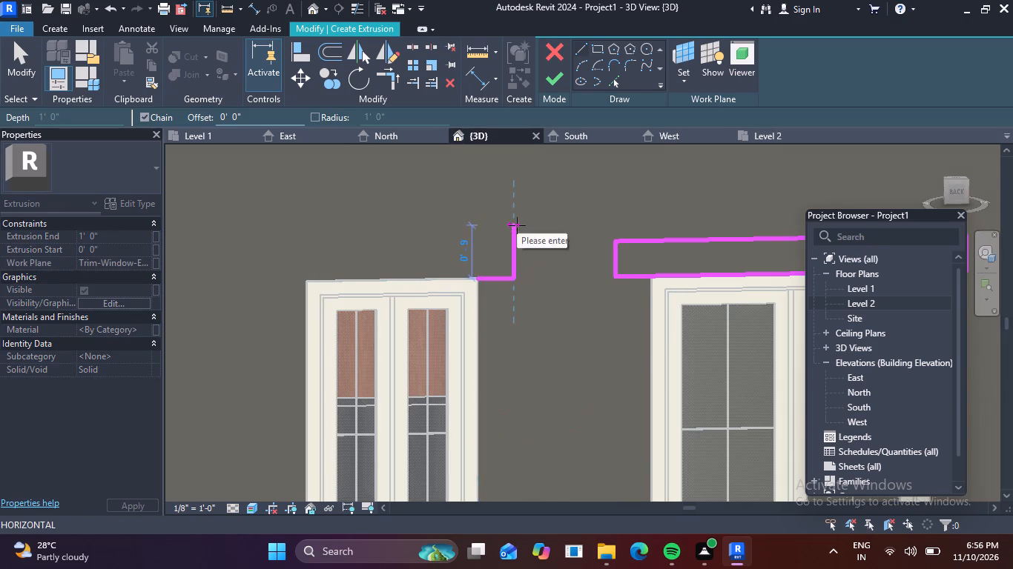
{"action": "key", "text": "6"}
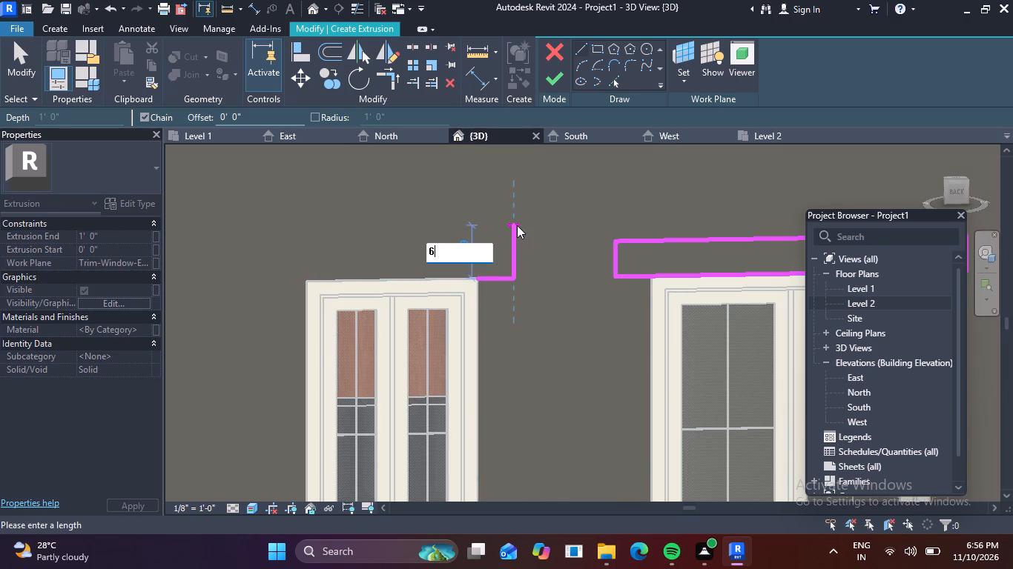
{"action": "key", "text": "shift+quotedbl"}
{"action": "key", "text": "Return"}
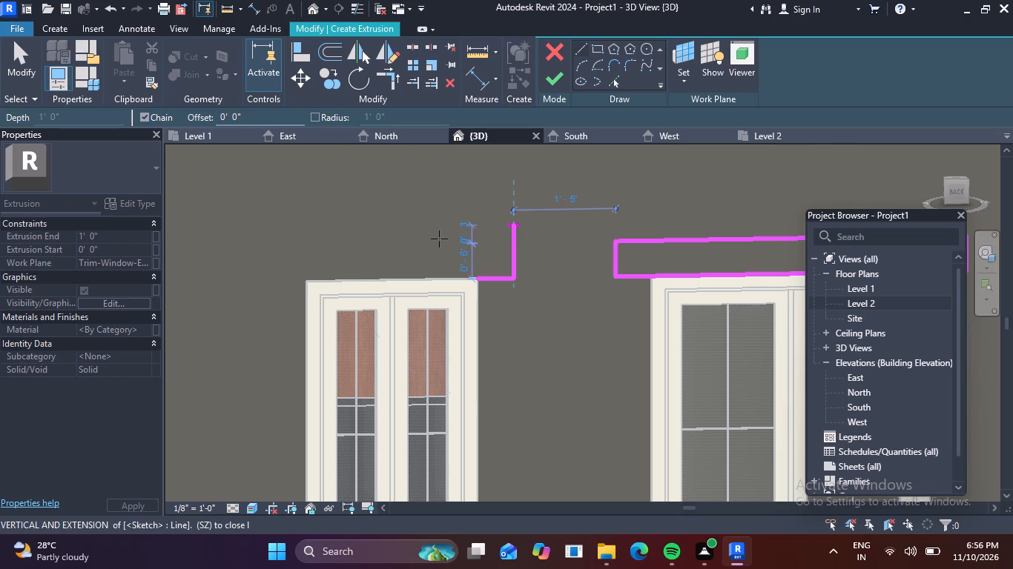
{"action": "key", "text": "Escape"}
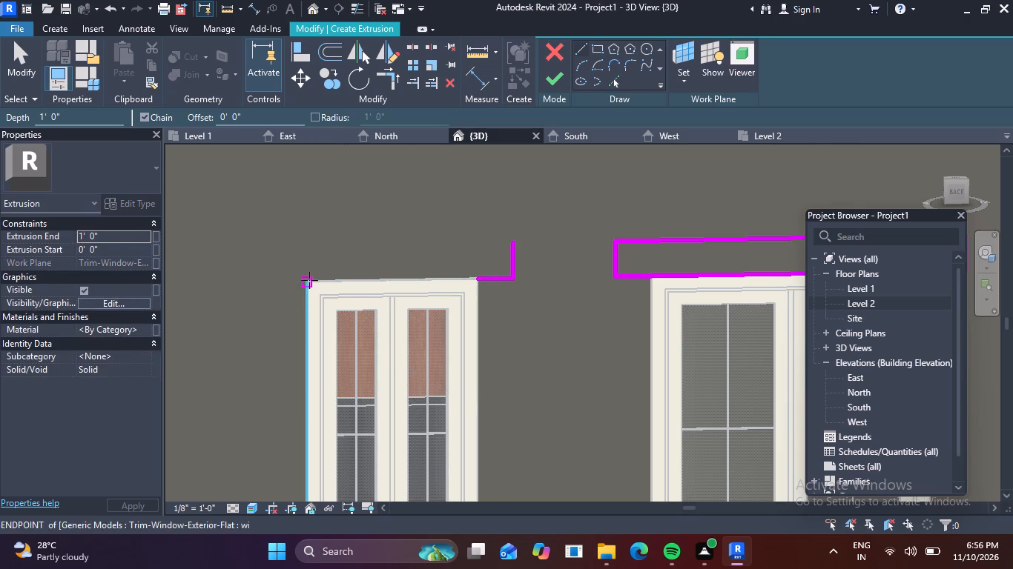
Draw a 6" line outward from the narrow window's upper left corner and a 6" upright line from its outer end.
{"action": "left_click", "coordinate": [309, 280]}
{"action": "type", "text": "6\""}
{"action": "key", "text": "Return"}
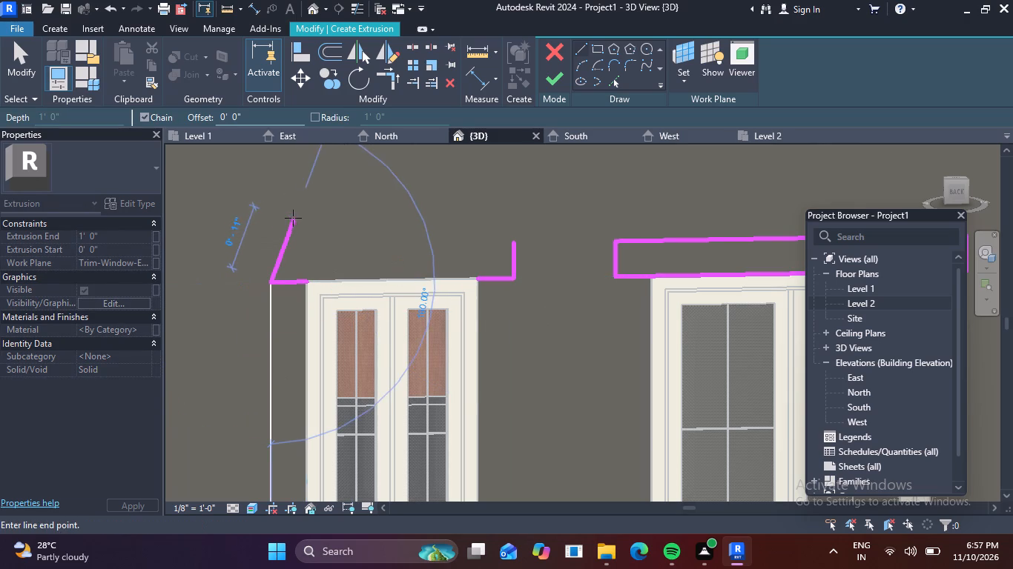
{"action": "key", "text": "6"}
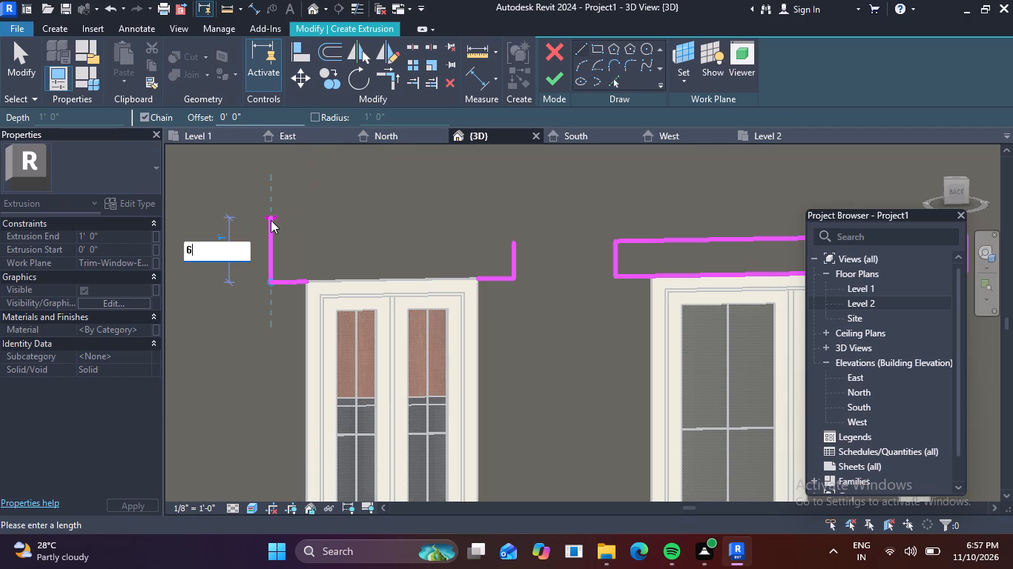
{"action": "key", "text": "apostrophe"}
{"action": "key", "text": "BackSpace"}
{"action": "key", "text": "shift+quotedbl"}
{"action": "key", "text": "Return"}
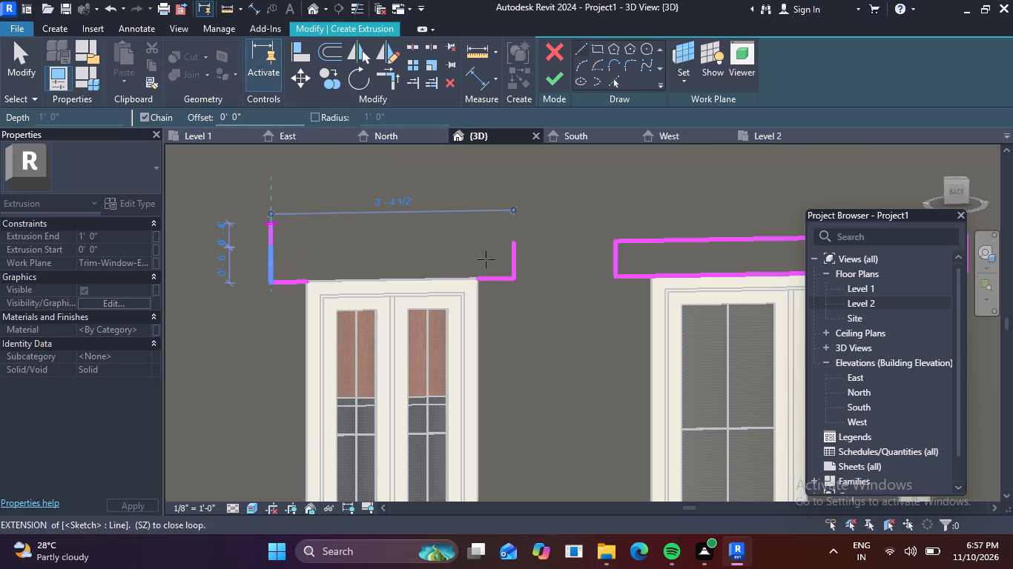
Close the narrow window's slab profile with a top line and a bottom line along the window head, and finish the sketch.
{"action": "left_click", "coordinate": [517, 246]}
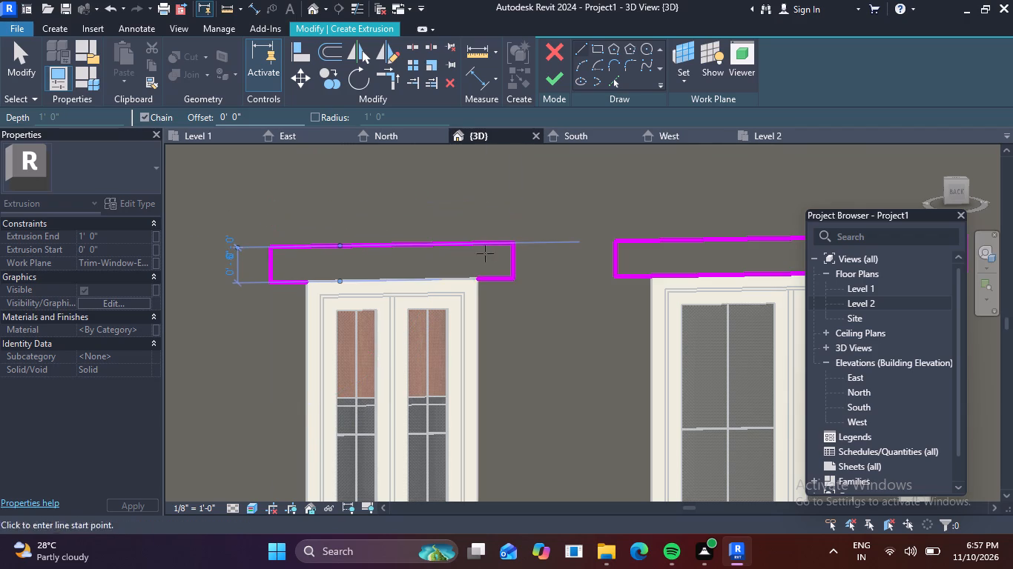
{"action": "left_click", "coordinate": [476, 281]}
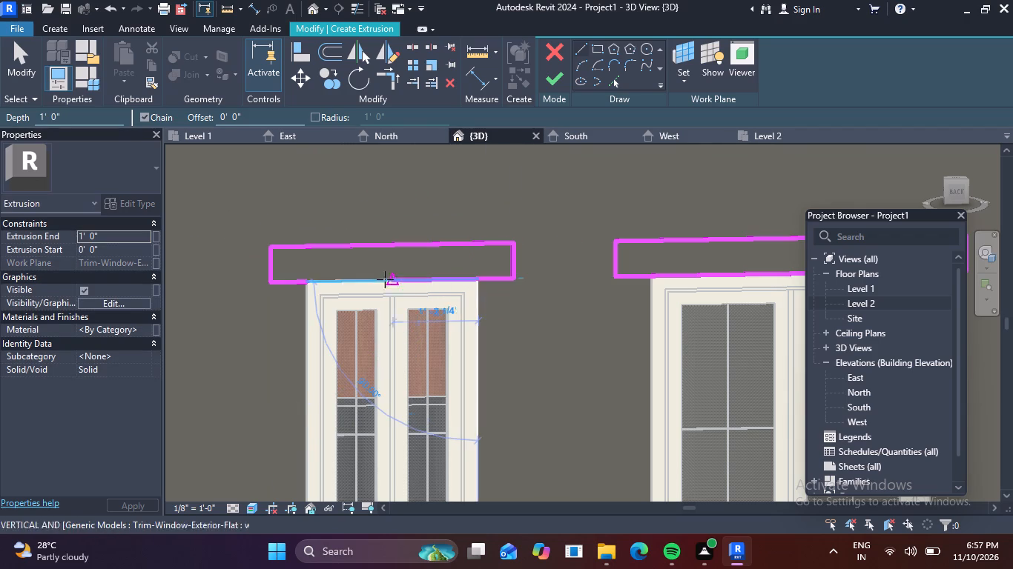
{"action": "left_click", "coordinate": [302, 279]}
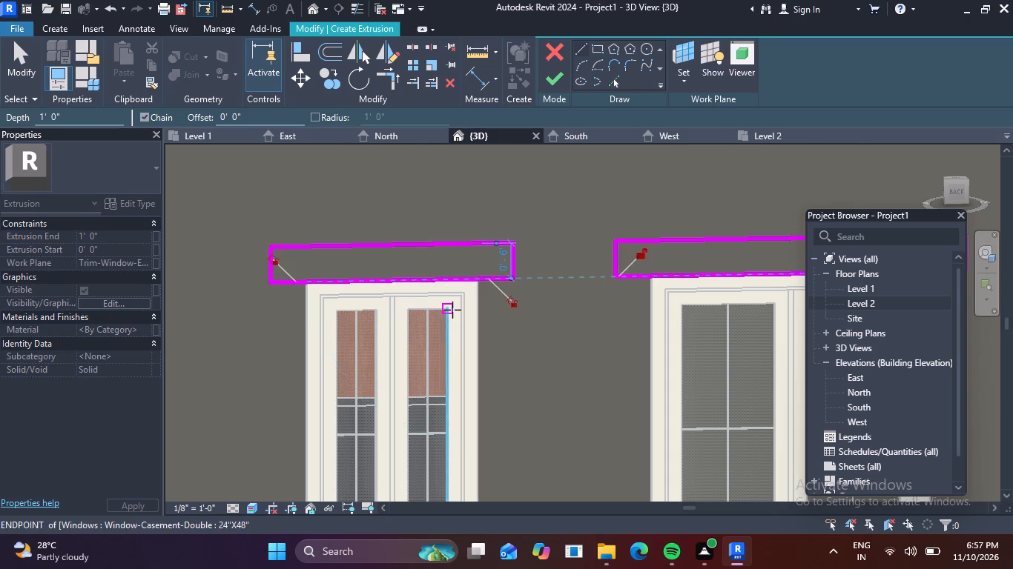
{"action": "scroll", "coordinate": [452, 310], "scroll_direction": "down", "scroll_amount": 5}
{"action": "left_click", "coordinate": [552, 80]}
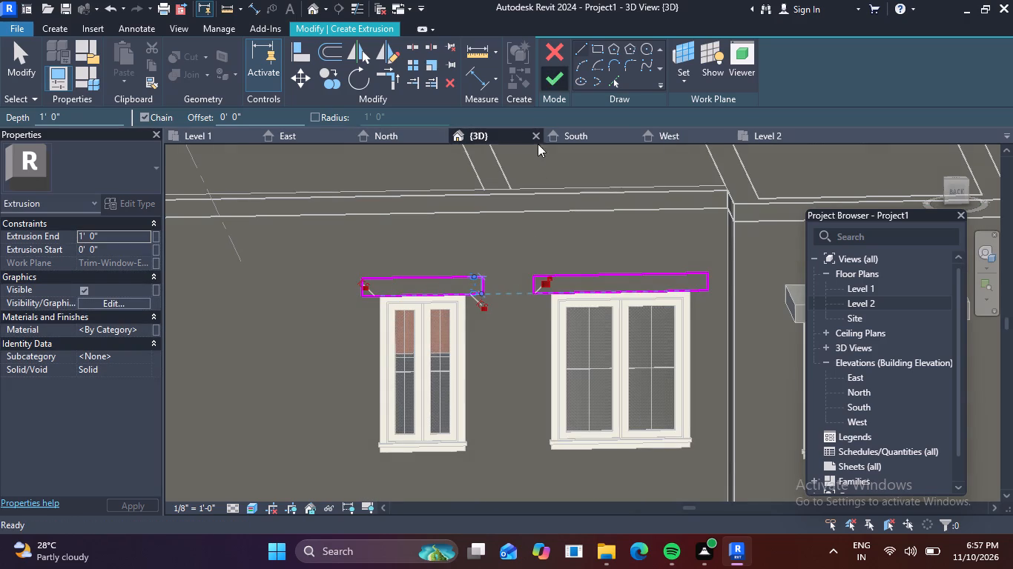
Set the extrusion end of the two slabs to 3' and finish the in-place model without saving the project.
{"action": "left_click", "coordinate": [110, 233]}
{"action": "key", "text": "BackSpace"}
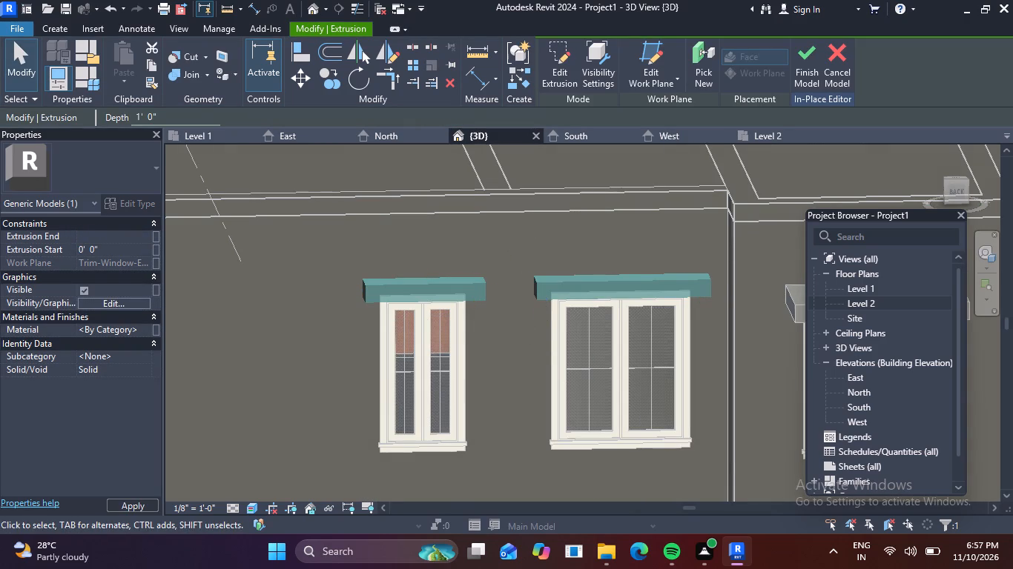
{"action": "type", "text": "3'"}
{"action": "key", "text": "Return"}
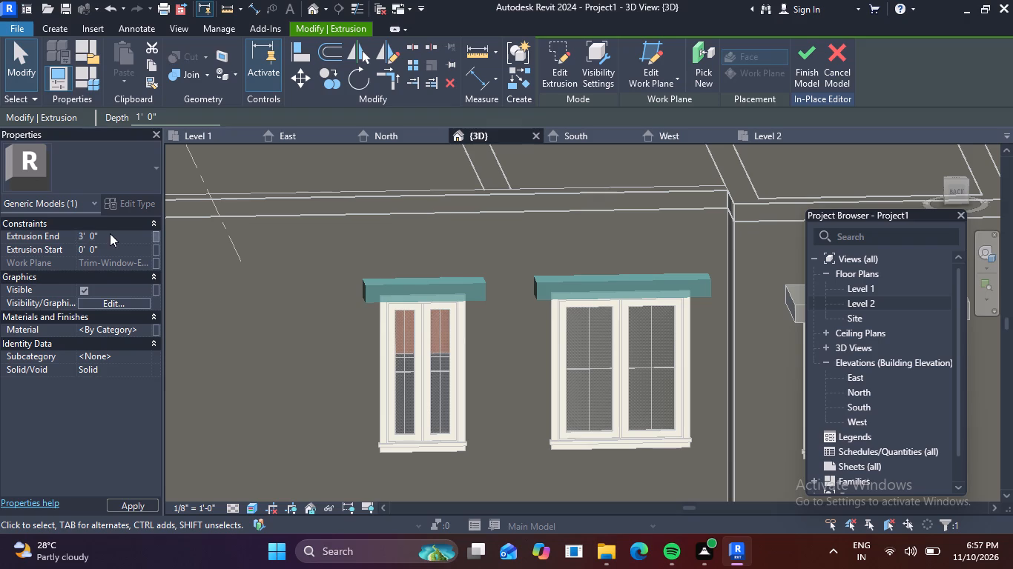
{"action": "scroll", "coordinate": [397, 371], "scroll_direction": "down", "scroll_amount": 4}
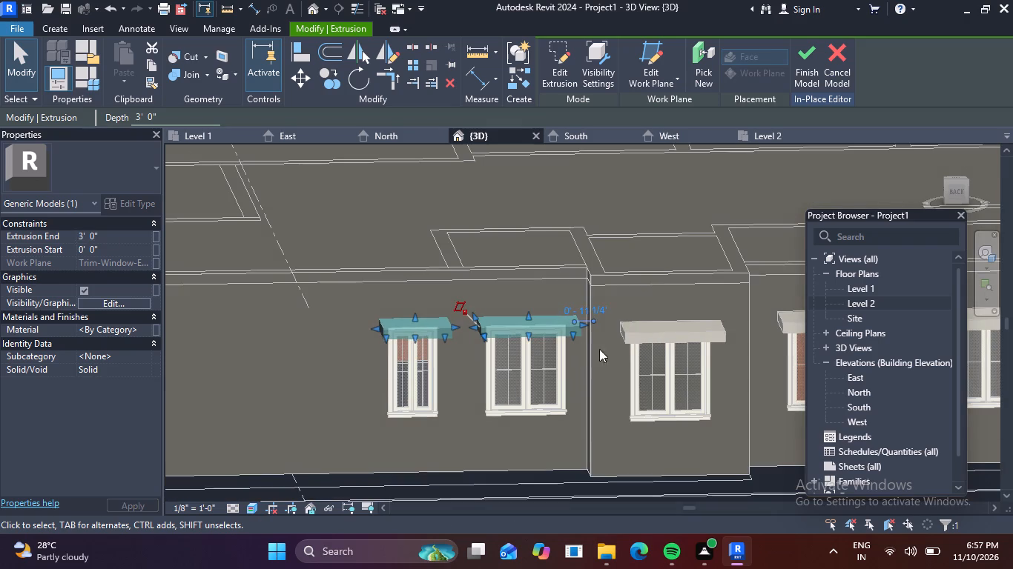
{"action": "left_click", "coordinate": [816, 67]}
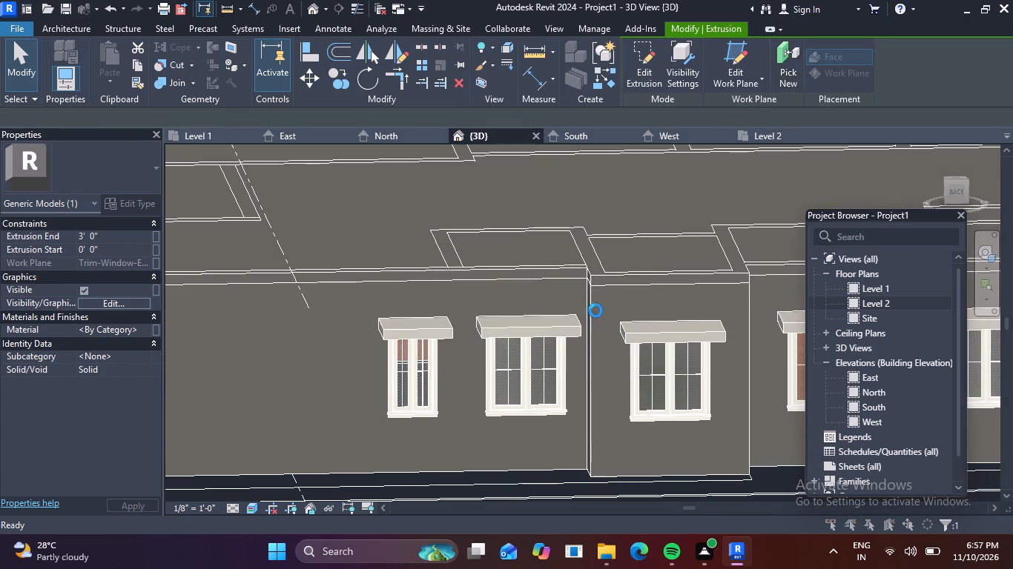
{"action": "left_click", "coordinate": [630, 149]}
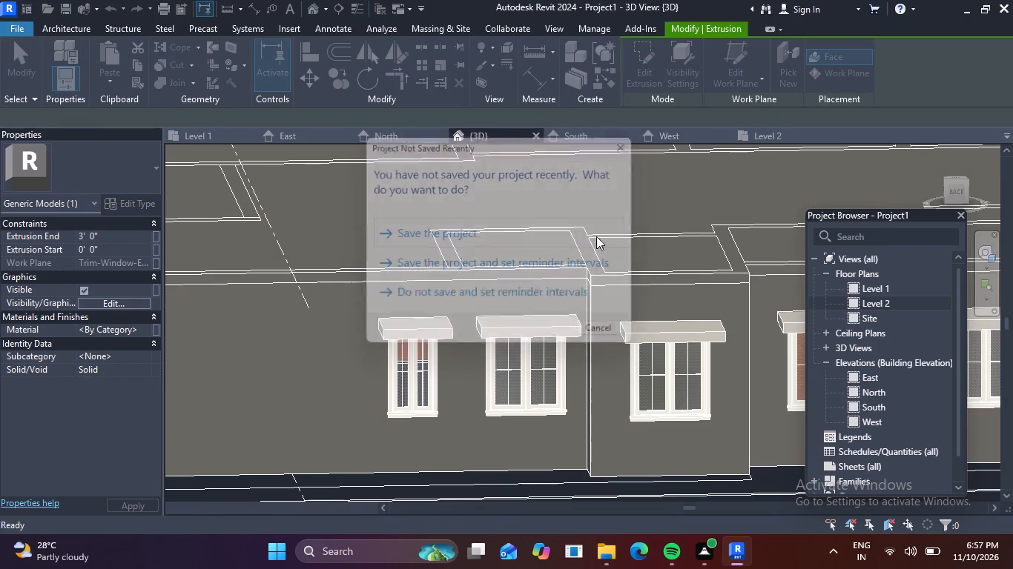
{"action": "key", "text": "Escape"}
{"action": "key", "text": "Escape"}
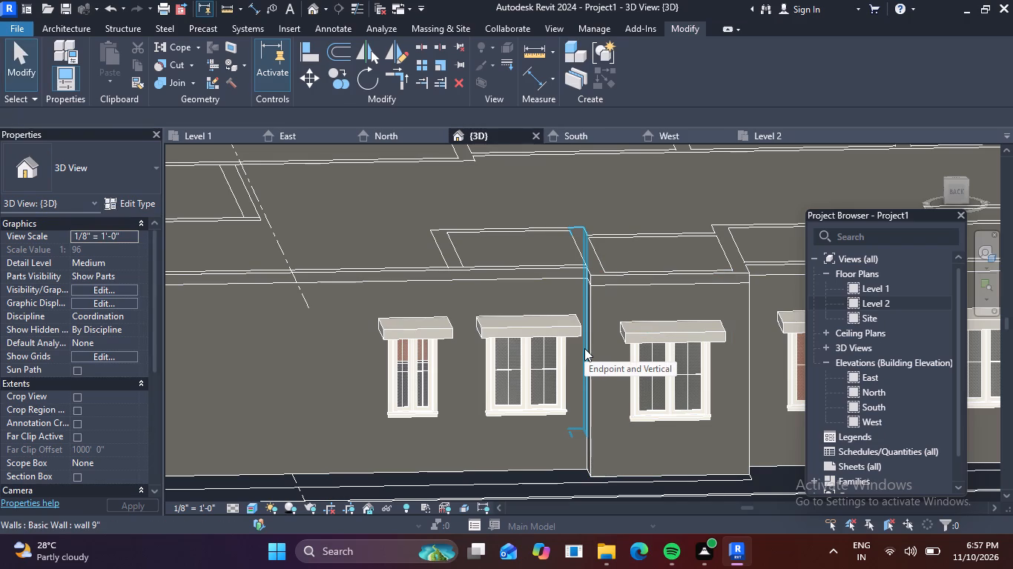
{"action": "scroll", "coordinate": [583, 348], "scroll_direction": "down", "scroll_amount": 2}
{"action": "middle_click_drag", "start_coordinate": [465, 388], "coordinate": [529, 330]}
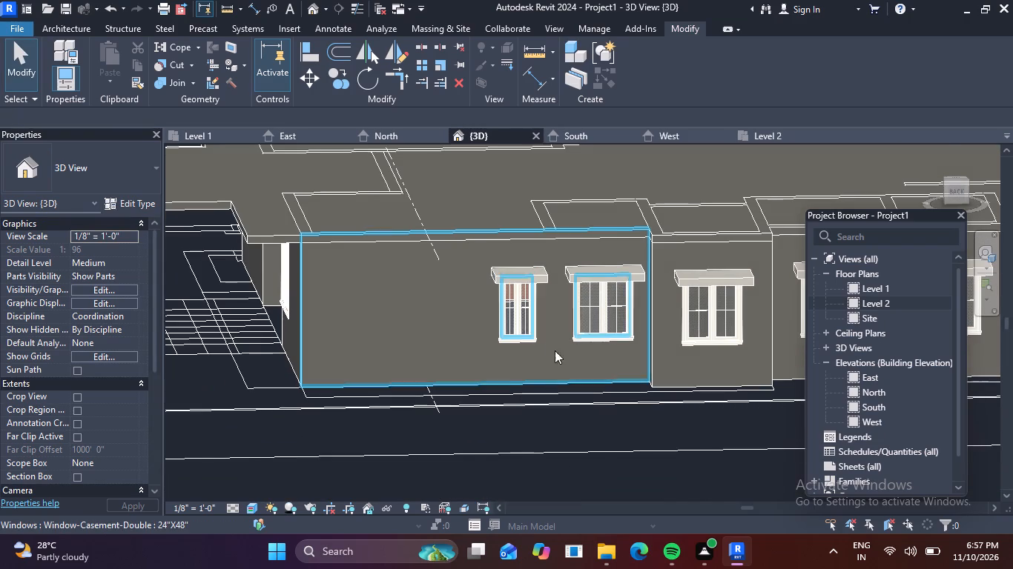